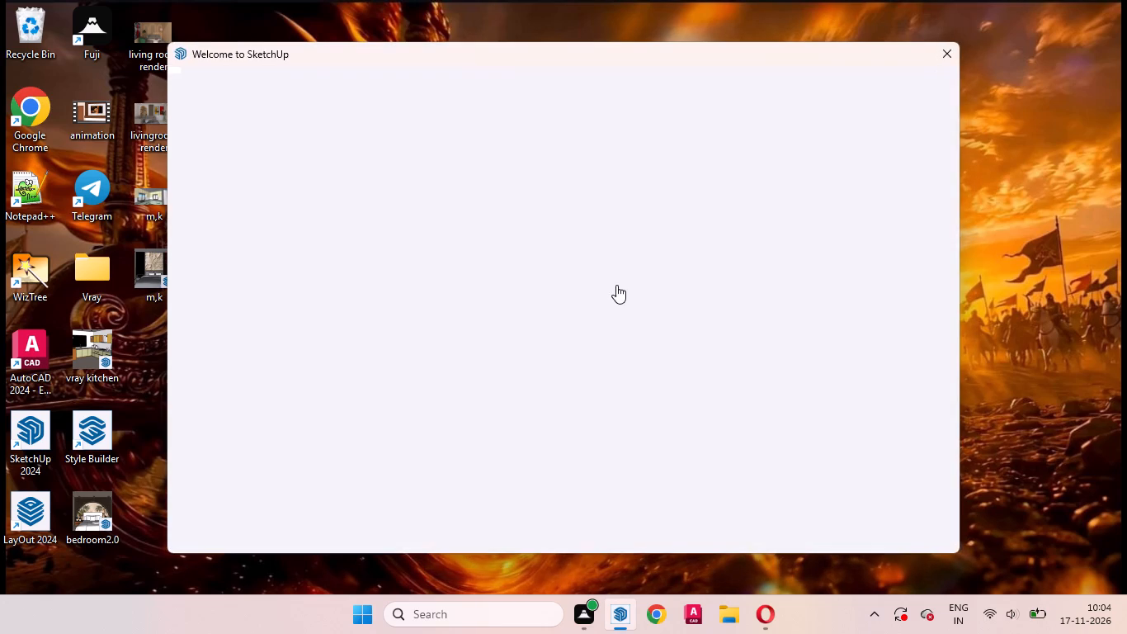
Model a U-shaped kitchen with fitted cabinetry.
Start a new untitled model from the SketchUp welcome window.
click(400, 201)
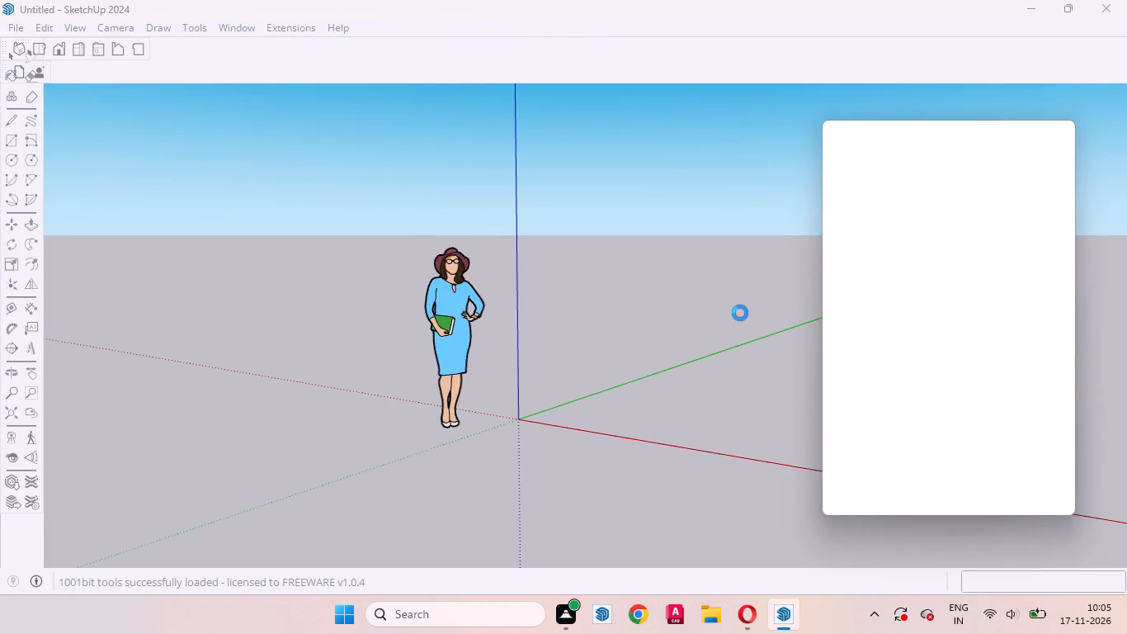
Erase the default human figure standing near the origin.
click(446, 315)
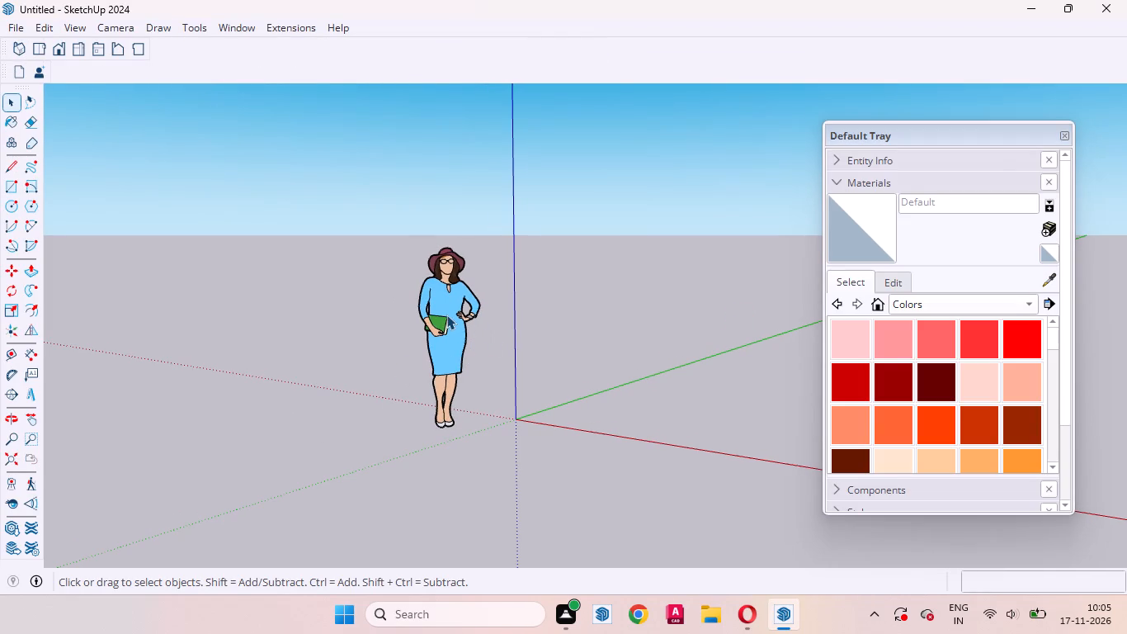
right_click(446, 315)
click(524, 32)
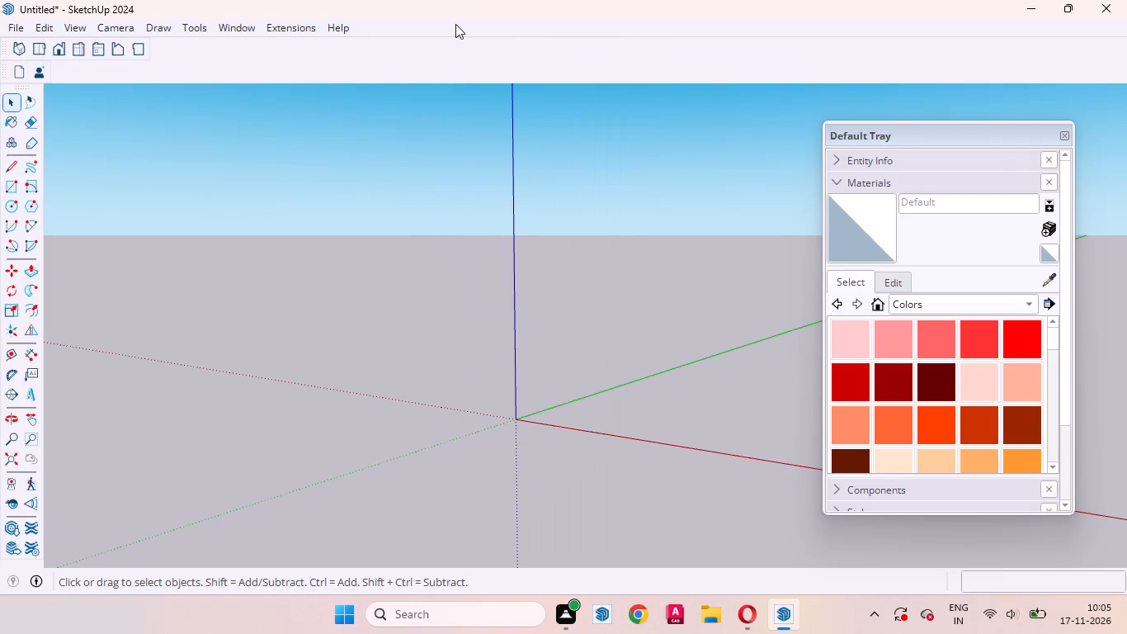
Show the V-Ray for SketchUp toolbar, ignoring the pending extension updates.
right_click(455, 24)
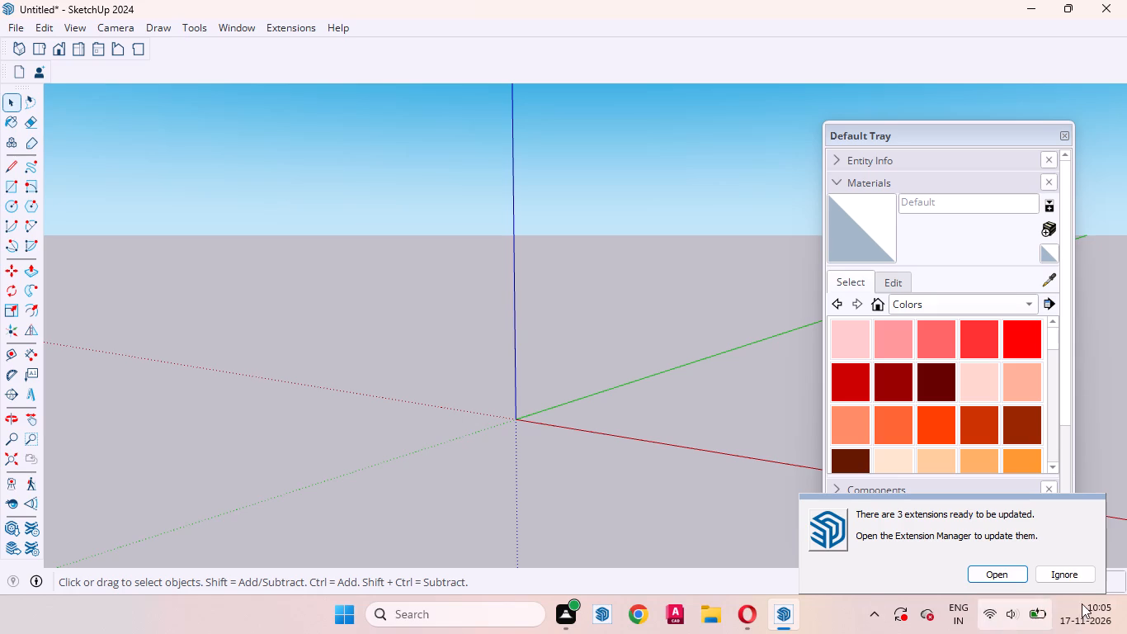
click(1071, 565)
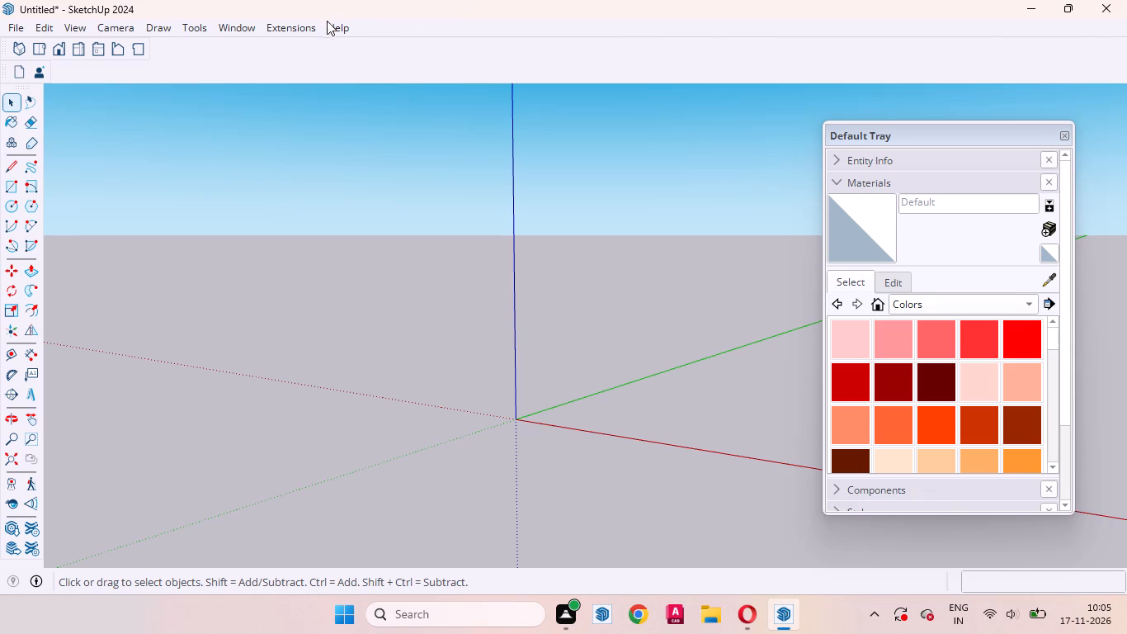
right_click(369, 27)
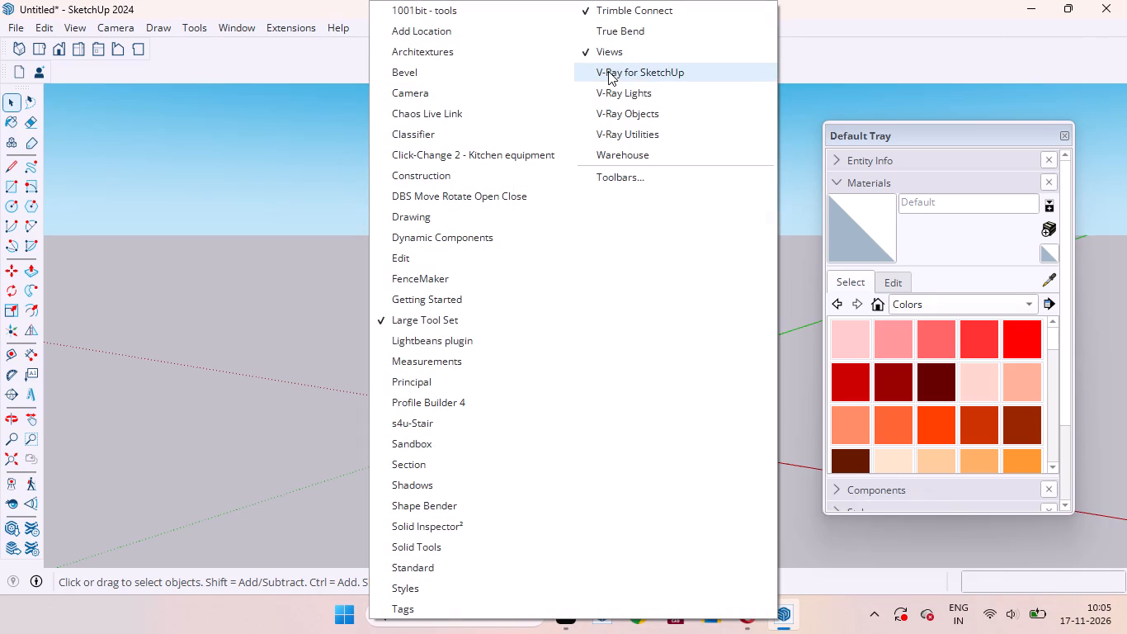
click(608, 75)
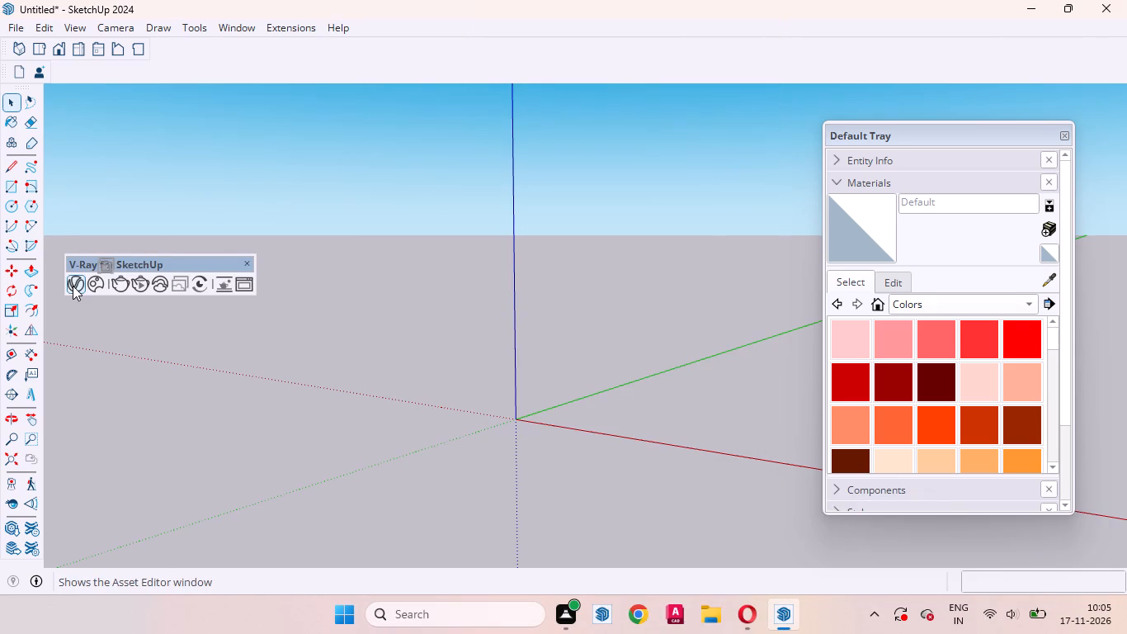
Open the V-Ray Asset Editor to view the scene's assets and minimize it.
click(73, 286)
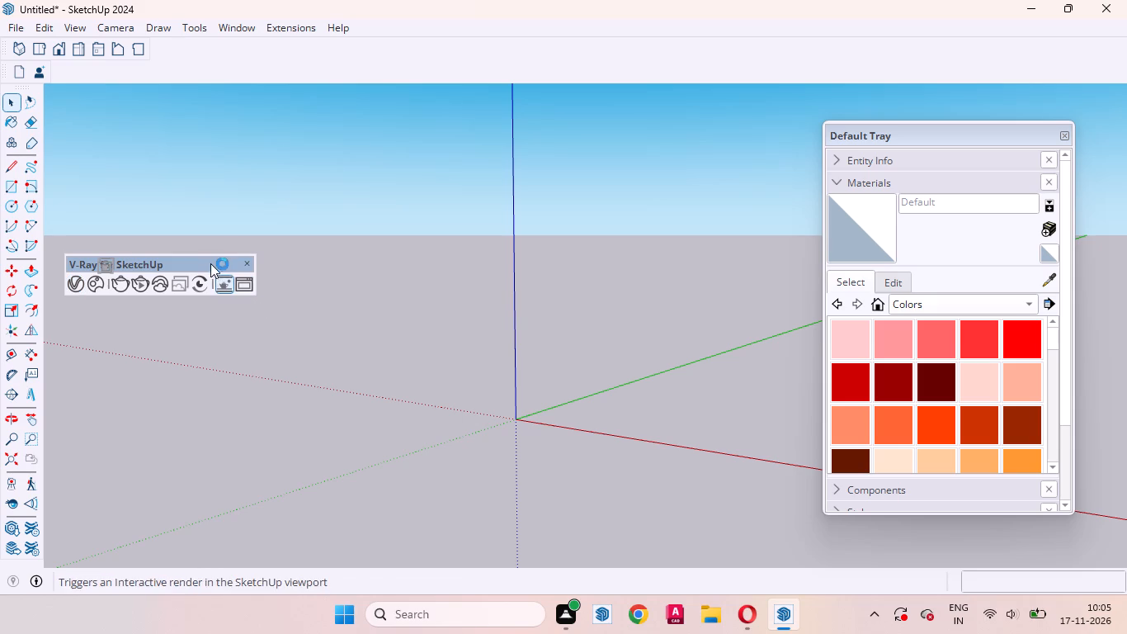
click(71, 283)
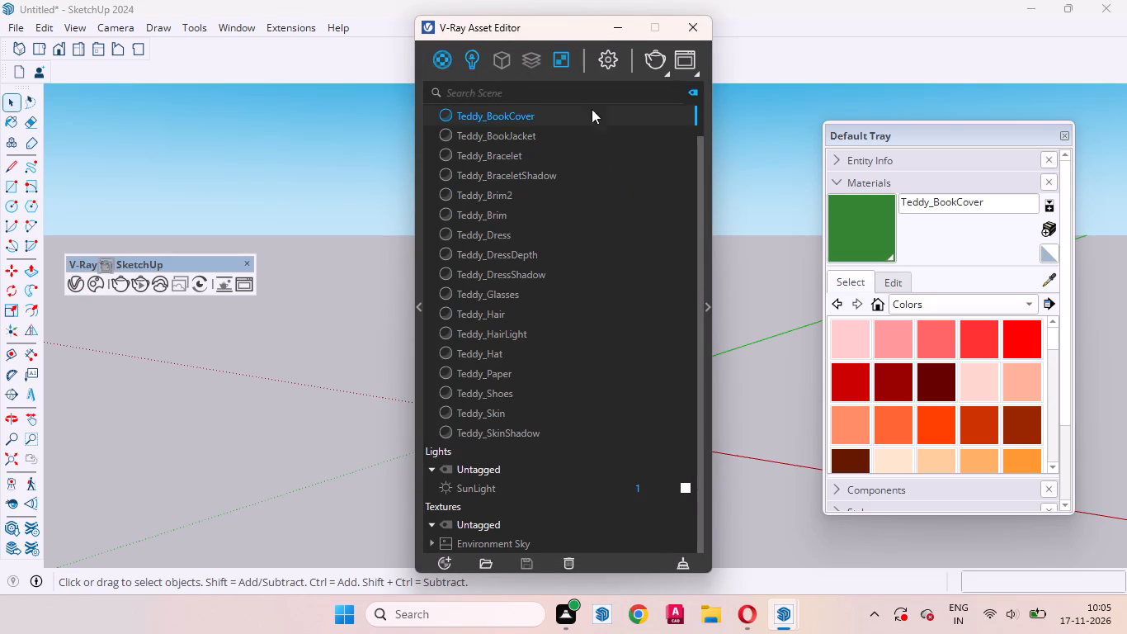
click(624, 26)
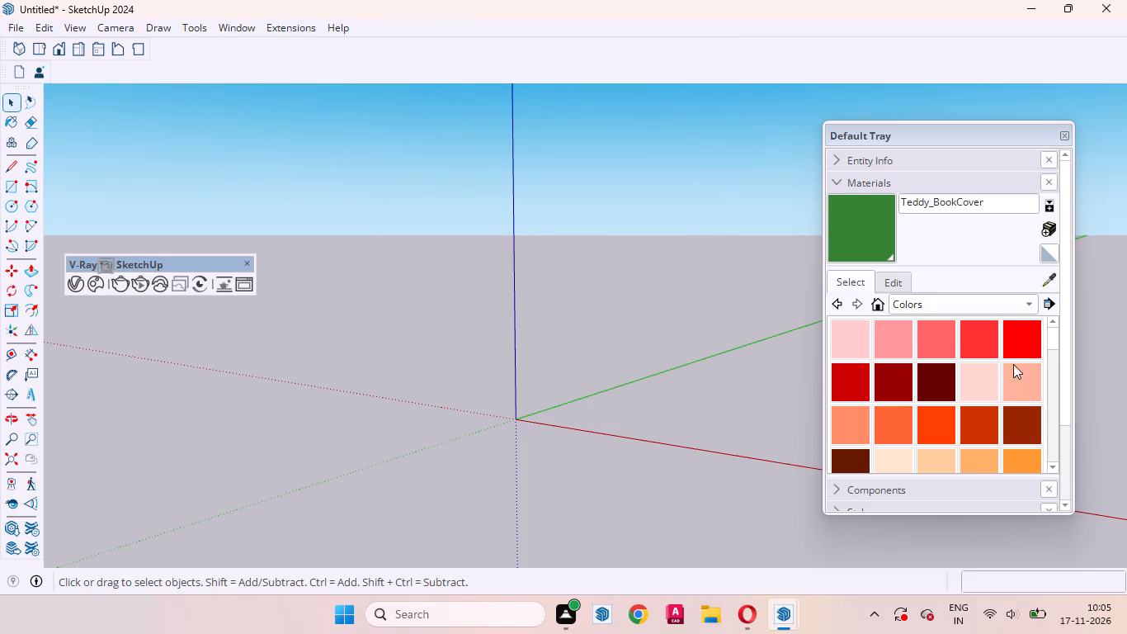
Move the Default Tray aside to clear more of the drawing area around the origin.
drag(960, 138, 1035, 154)
scroll(353, 425, down, 2)
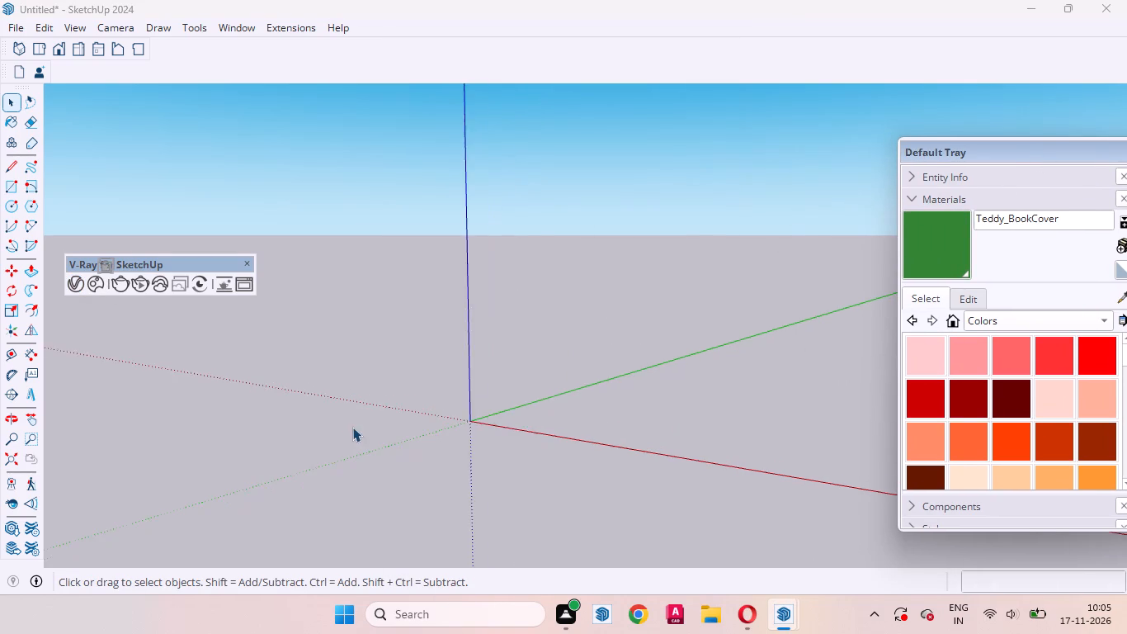
scroll(352, 427, down, 9)
middle_drag(431, 428, 543, 523)
scroll(436, 352, down, 5)
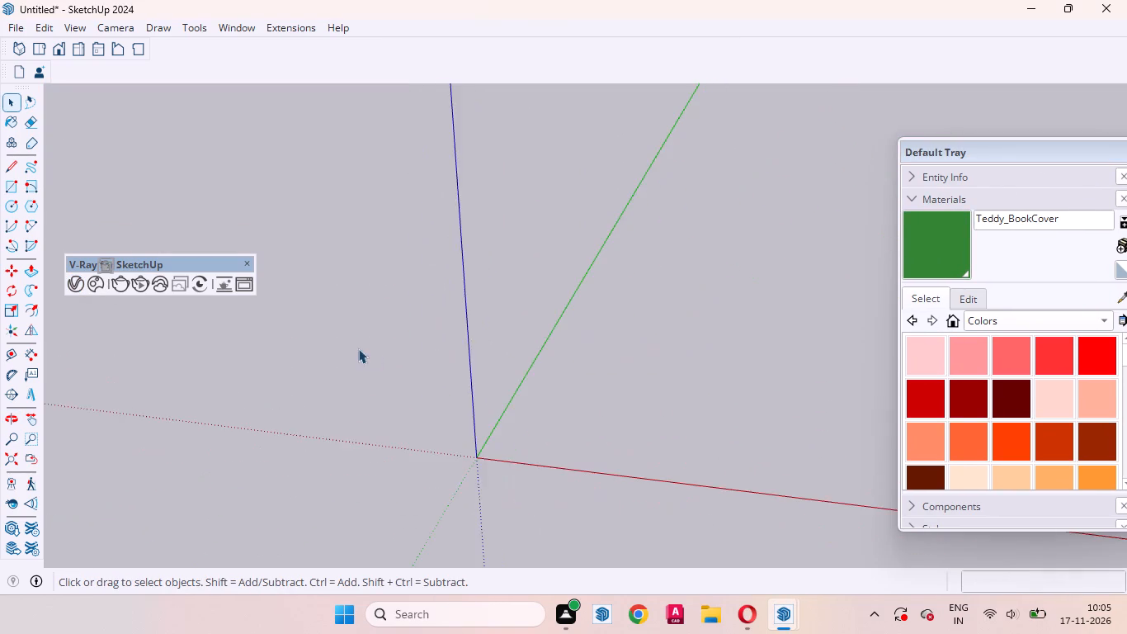
scroll(358, 348, down, 3)
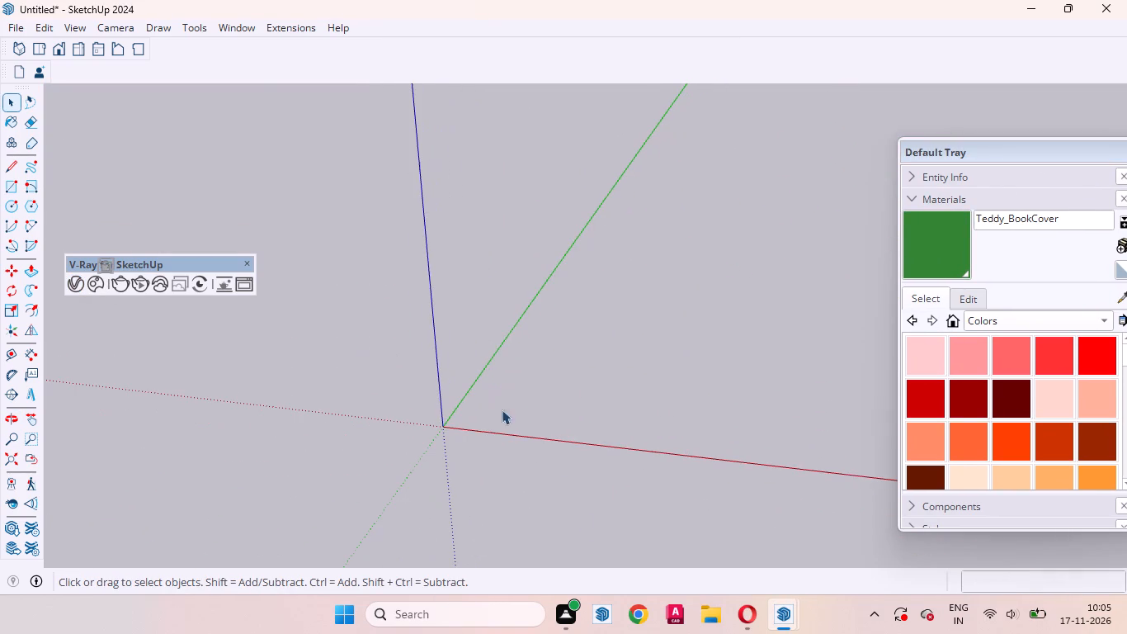
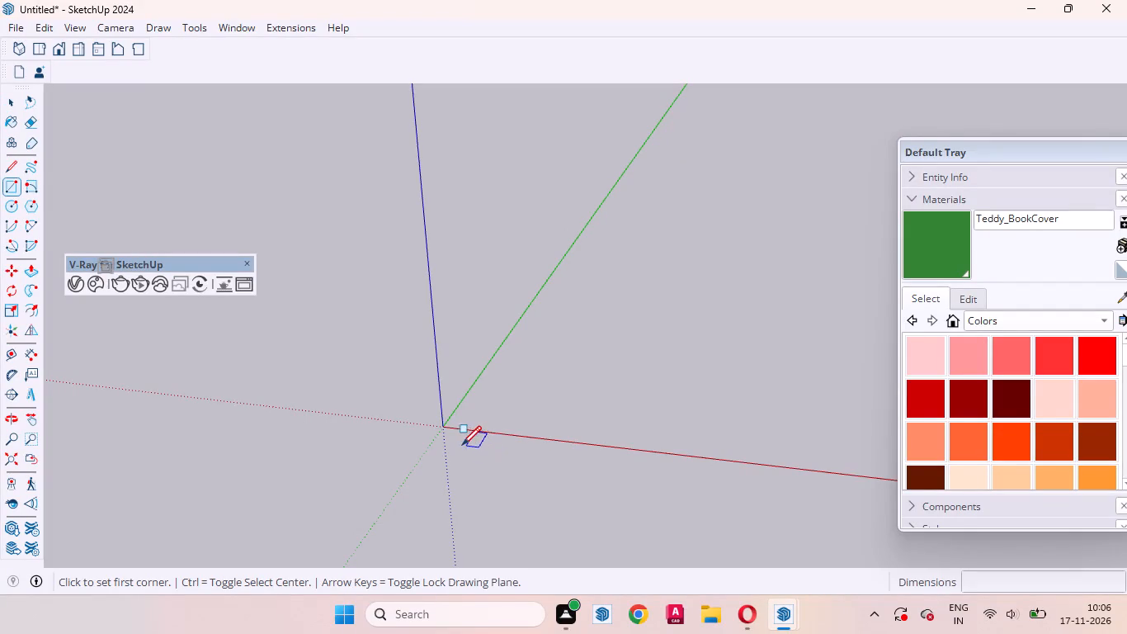
Draw a 12' by 12' rectangle on the ground with its first corner at the origin.
click(443, 426)
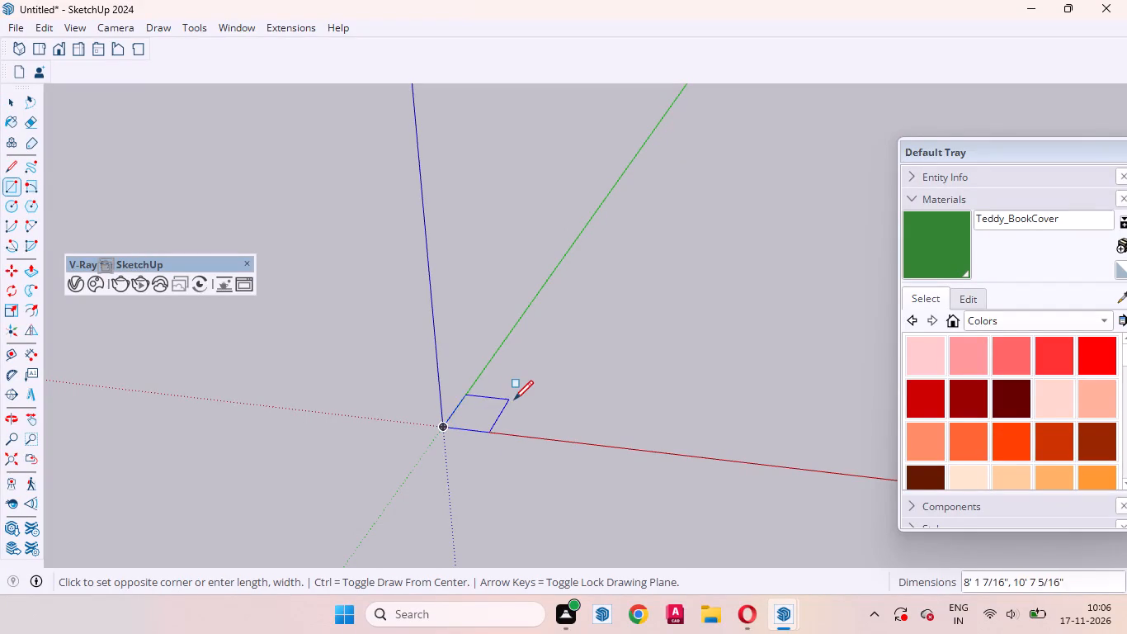
text(12',12')
key(Return)
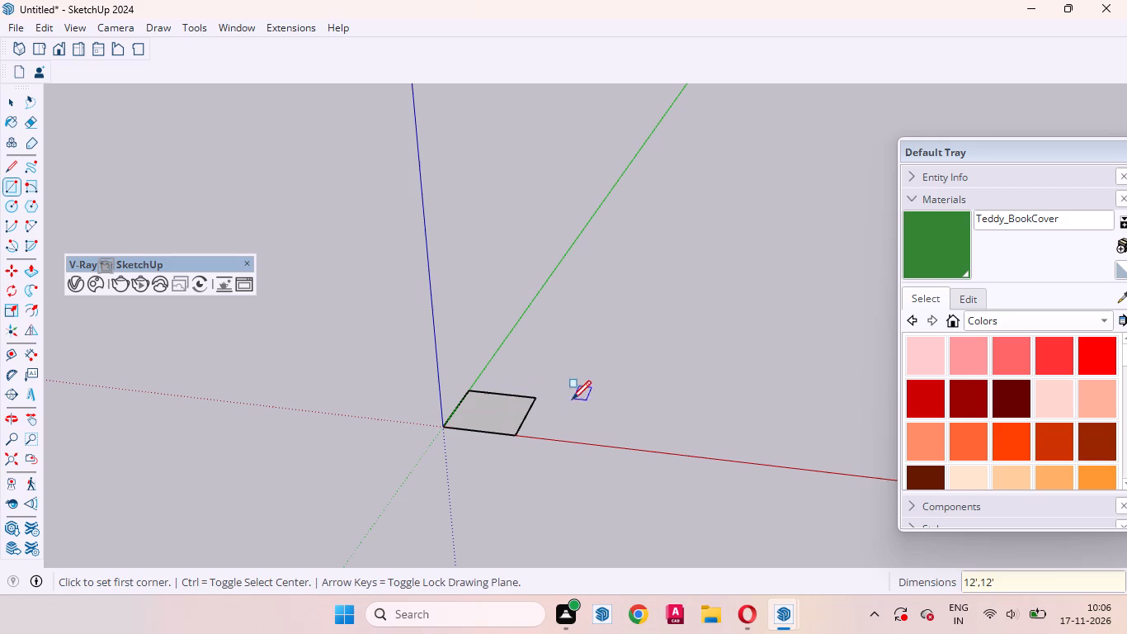
Push/Pull the square face up 6 inches to make the floor slab.
key(space)
click(497, 411)
key(p)
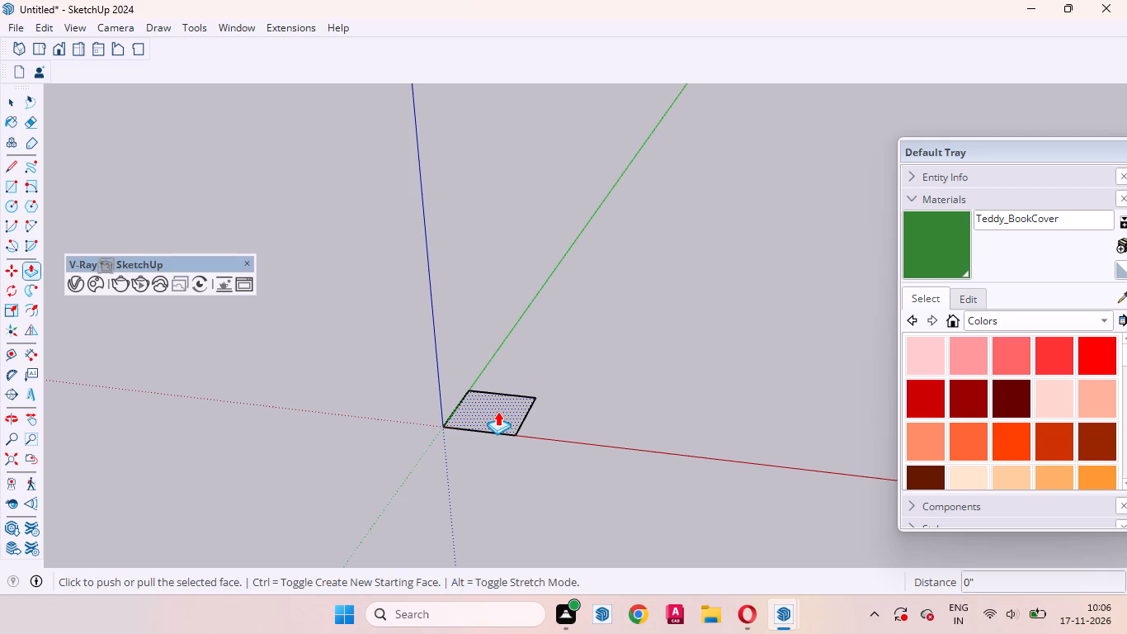
click(497, 411)
key(6)
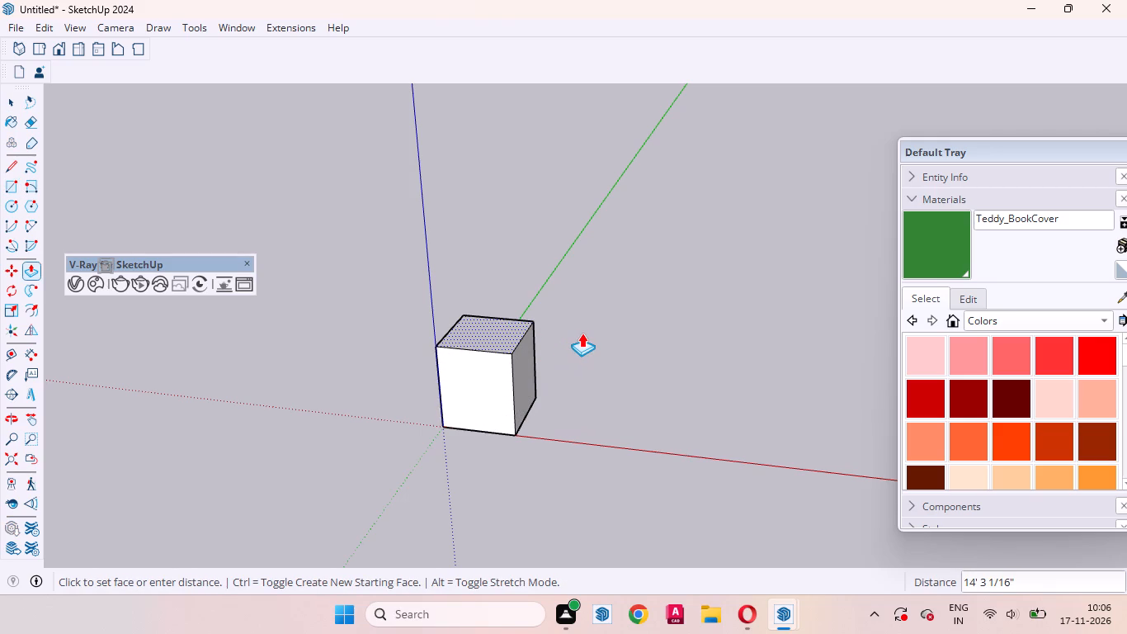
key(Return)
Select all of the floor slab's geometry and make it a group.
key(space)
triple_click(506, 409)
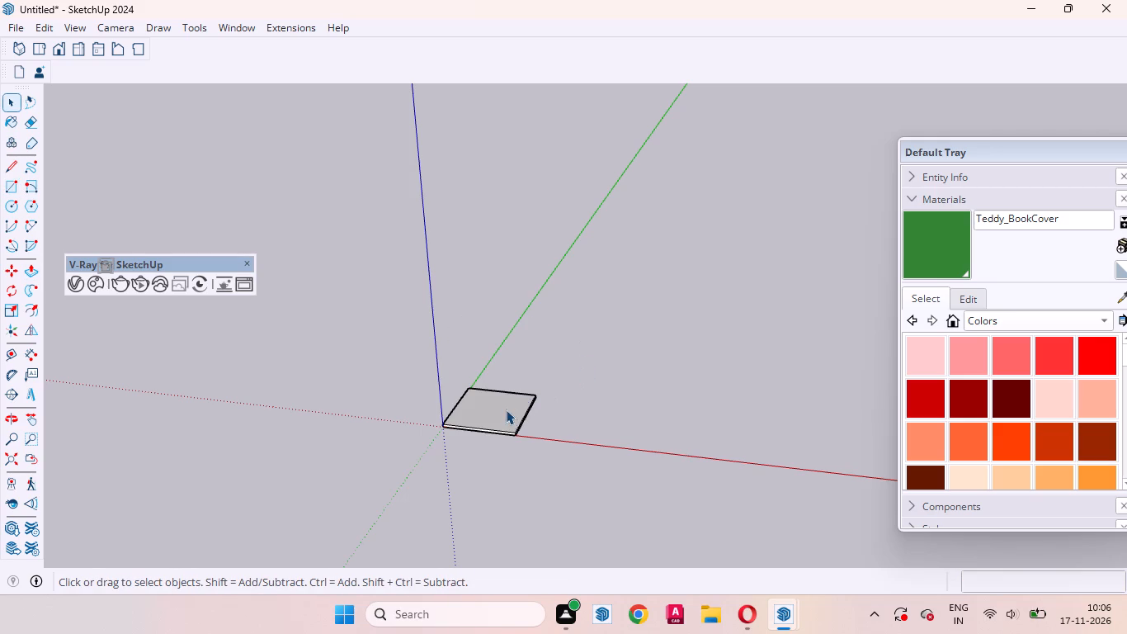
click(506, 409)
right_click(506, 409)
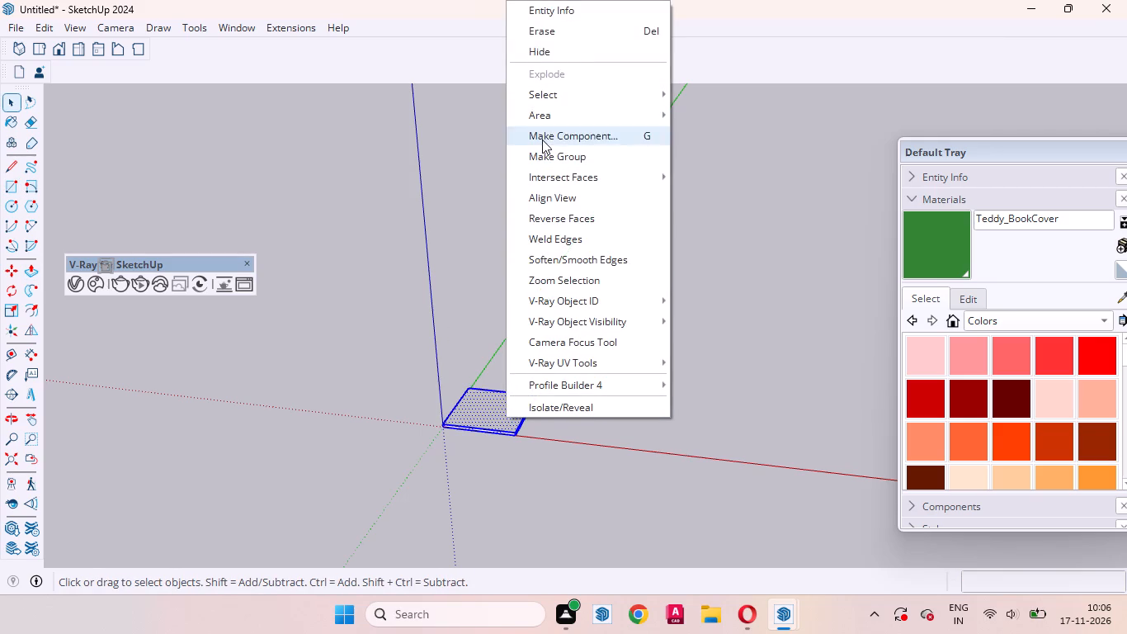
click(551, 153)
click(601, 348)
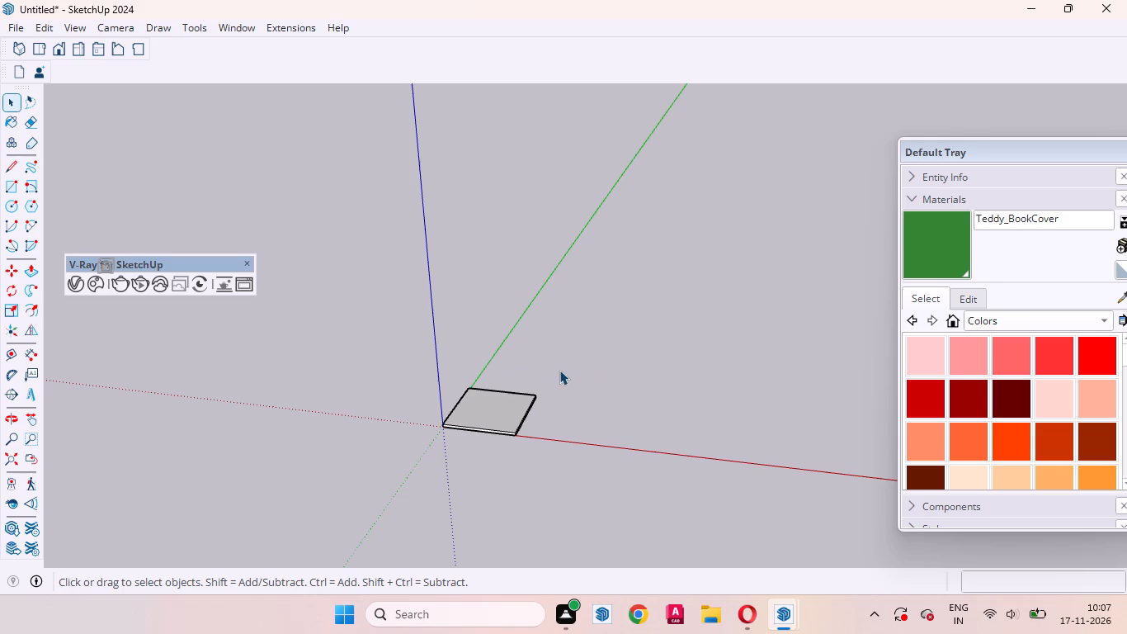
Place a guide line 4.5 inches inside the slab's back edge, opposite the red axis.
scroll(479, 381, up, 8)
middle_drag(502, 492, 493, 597)
scroll(525, 409, up, 4)
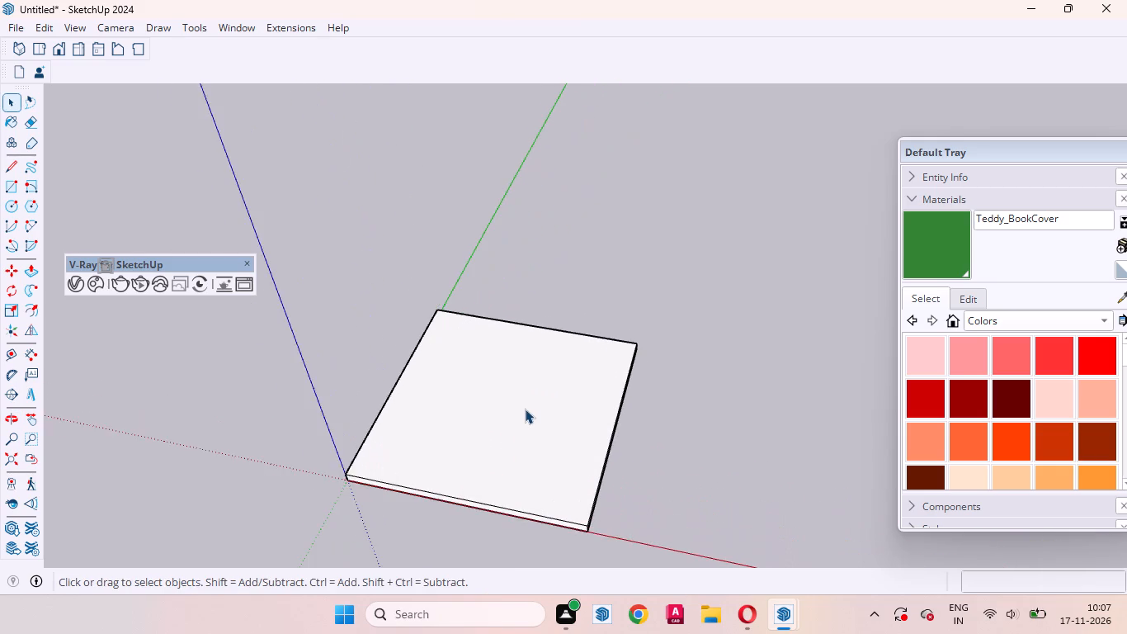
scroll(525, 409, up, 2)
key(t)
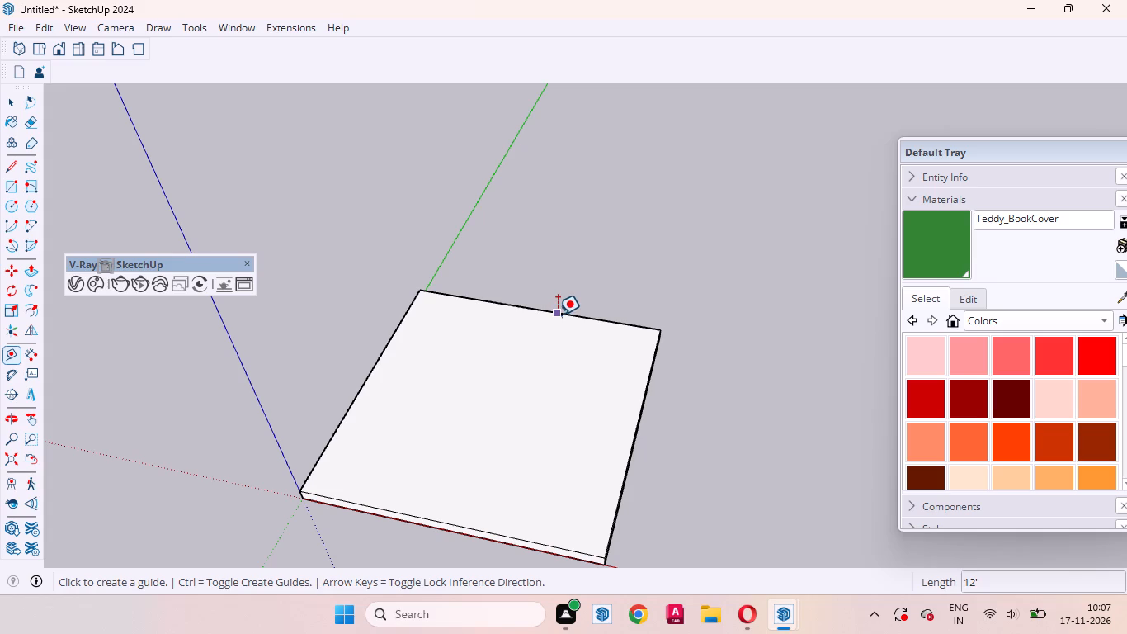
click(558, 315)
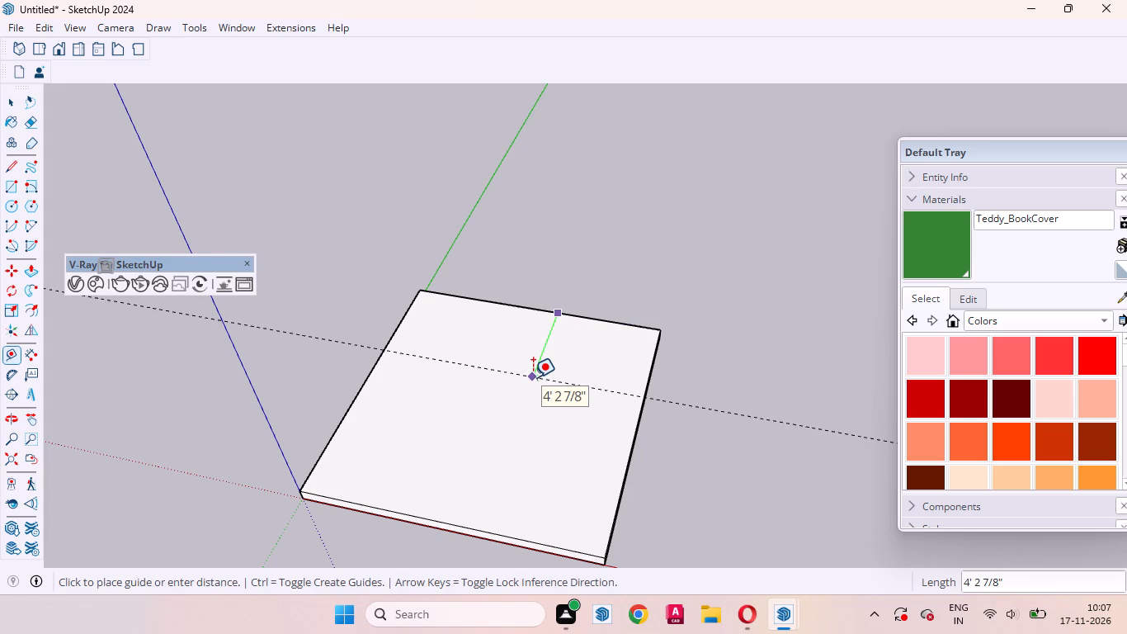
key(1)
key(BackSpace)
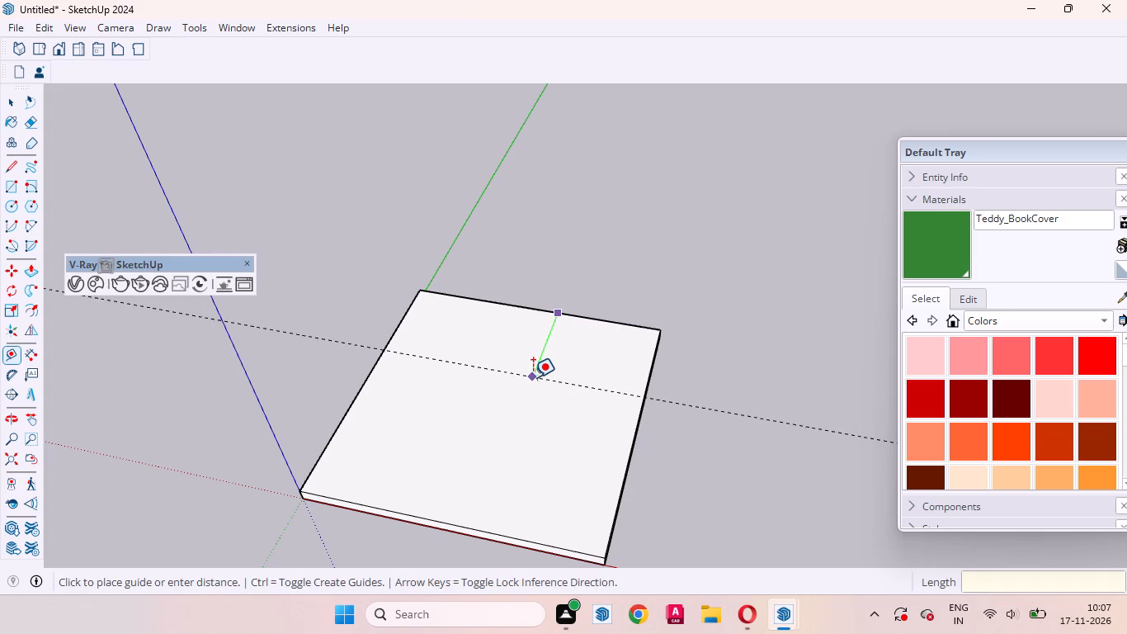
text(4.5)
key(Return)
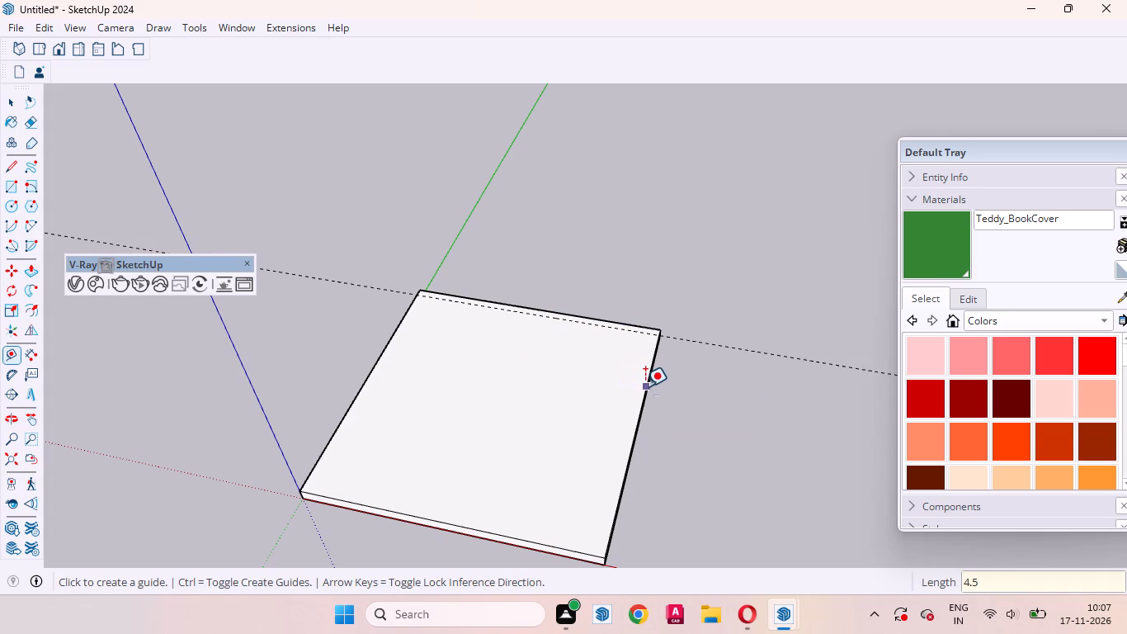
Place guide lines 4.5 inches inside both side edges of the slab.
click(645, 386)
text(4.5)
key(Return)
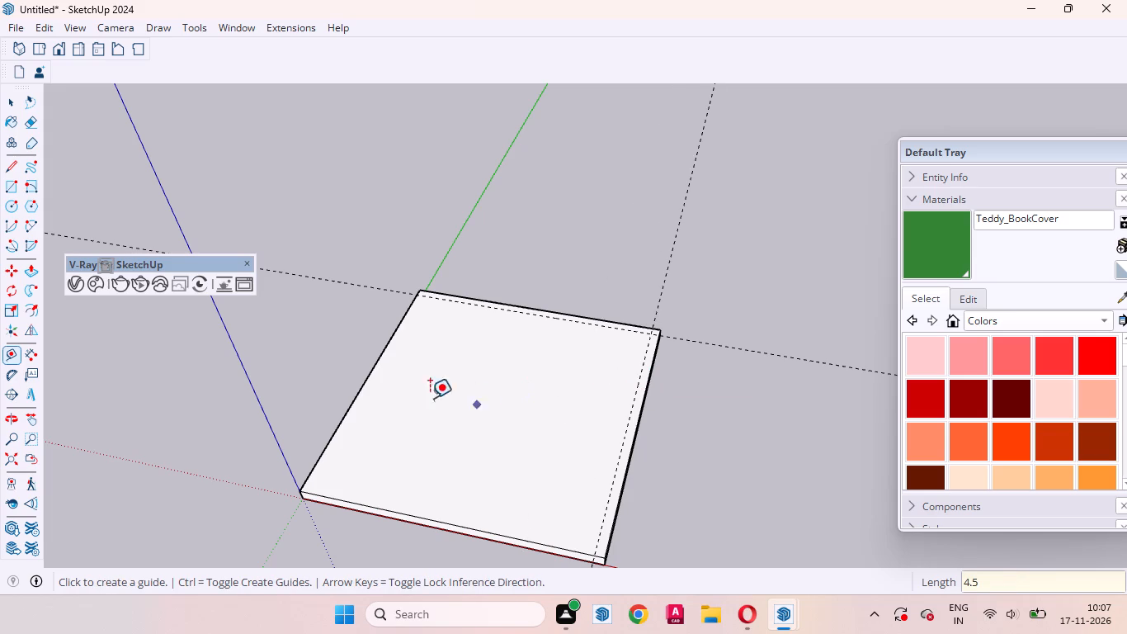
click(387, 349)
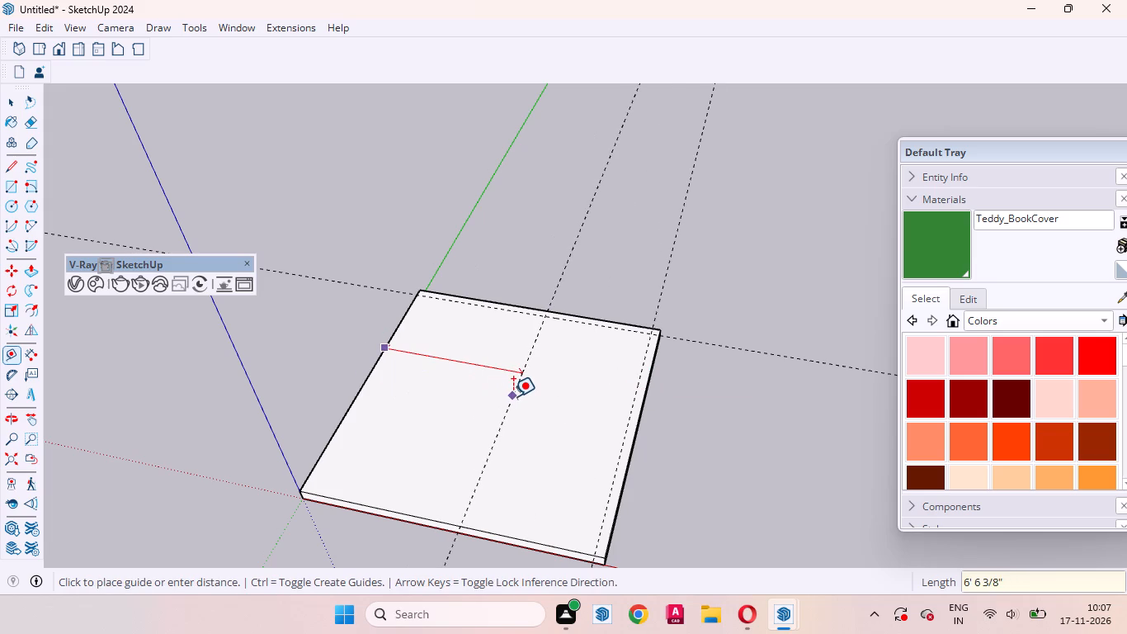
text(4.5)
key(Return)
key(space)
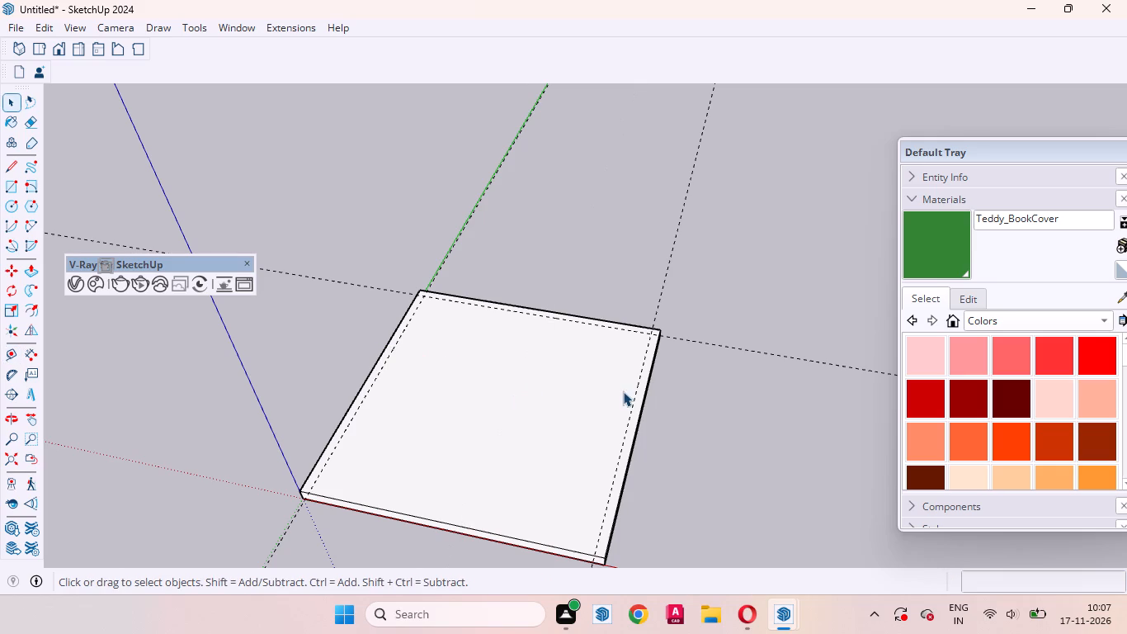
In a new empty group, draw a 12' by 4 1/2" rectangle along the slab's back edge up to the guide.
right_click(723, 300)
click(804, 356)
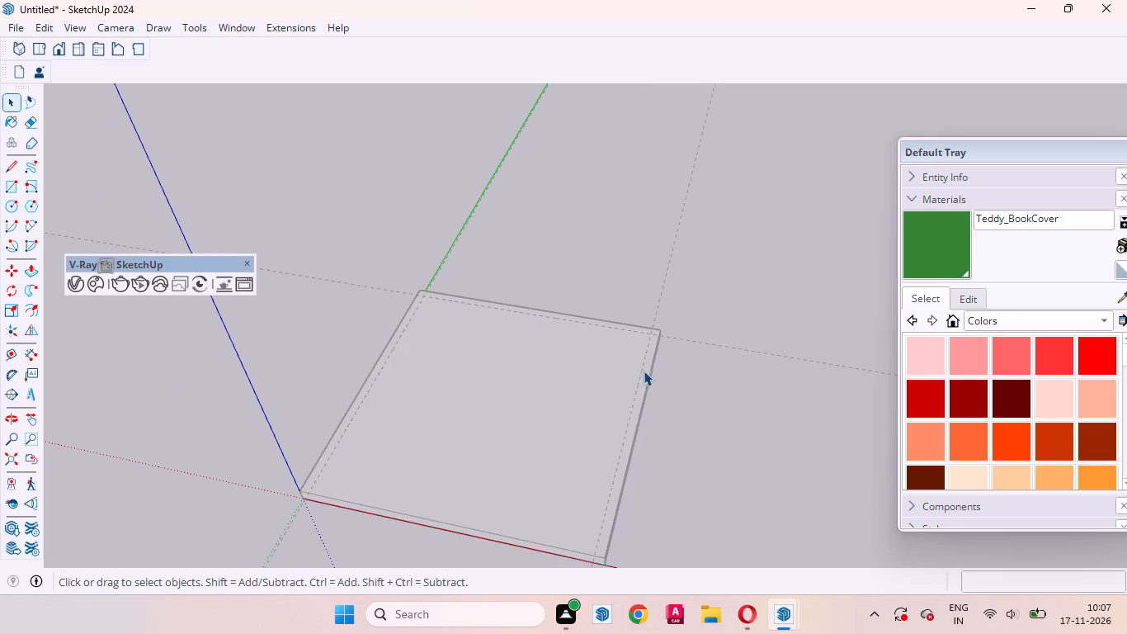
scroll(644, 371, up, 3)
scroll(696, 356, down, 5)
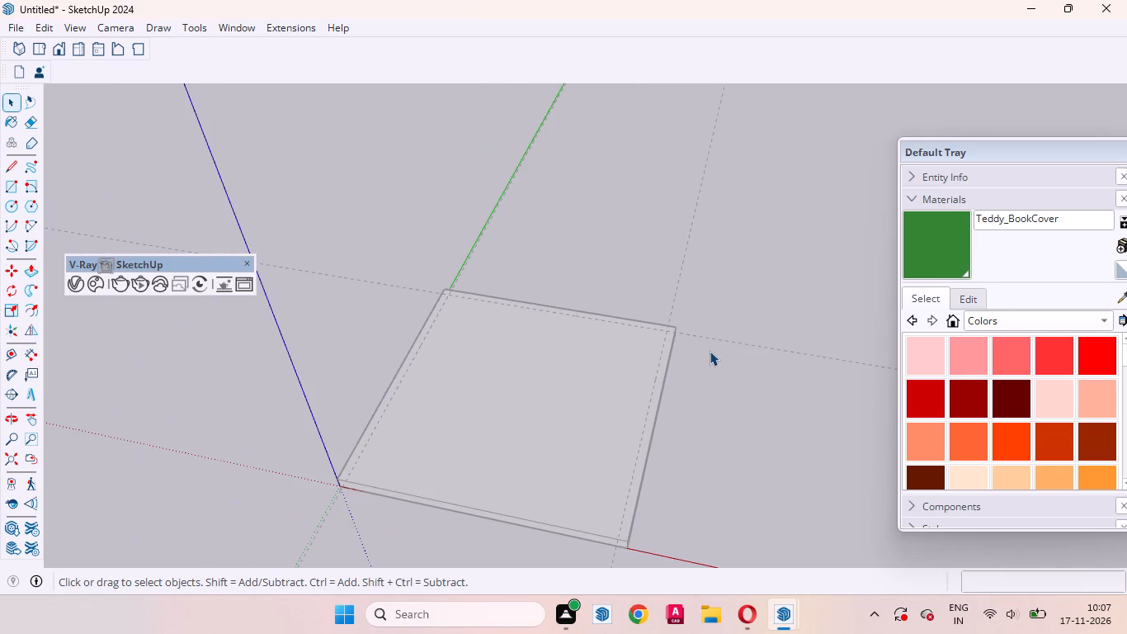
scroll(520, 317, up, 2)
middle_drag(529, 334, 545, 424)
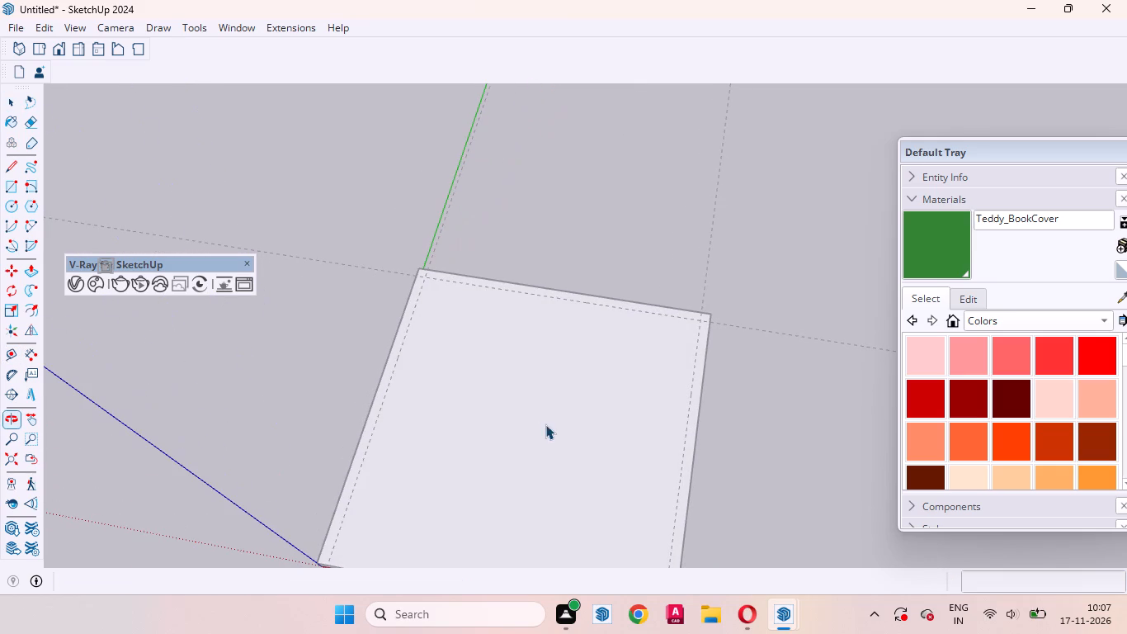
key(r)
scroll(421, 290, up, 5)
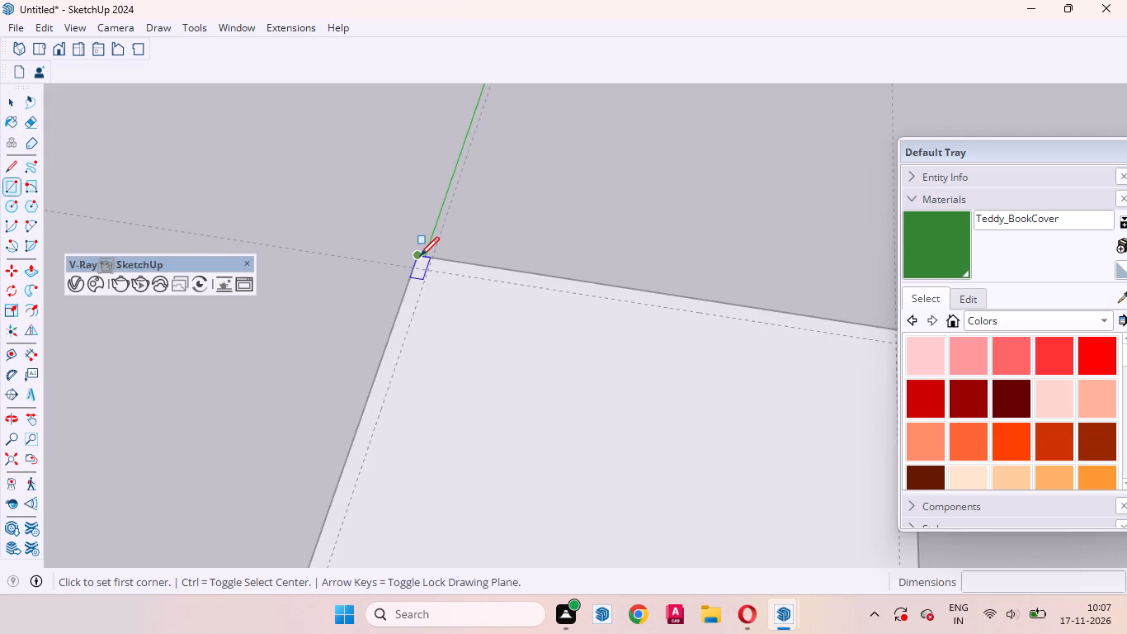
click(420, 256)
scroll(424, 329, down, 7)
scroll(712, 339, up, 5)
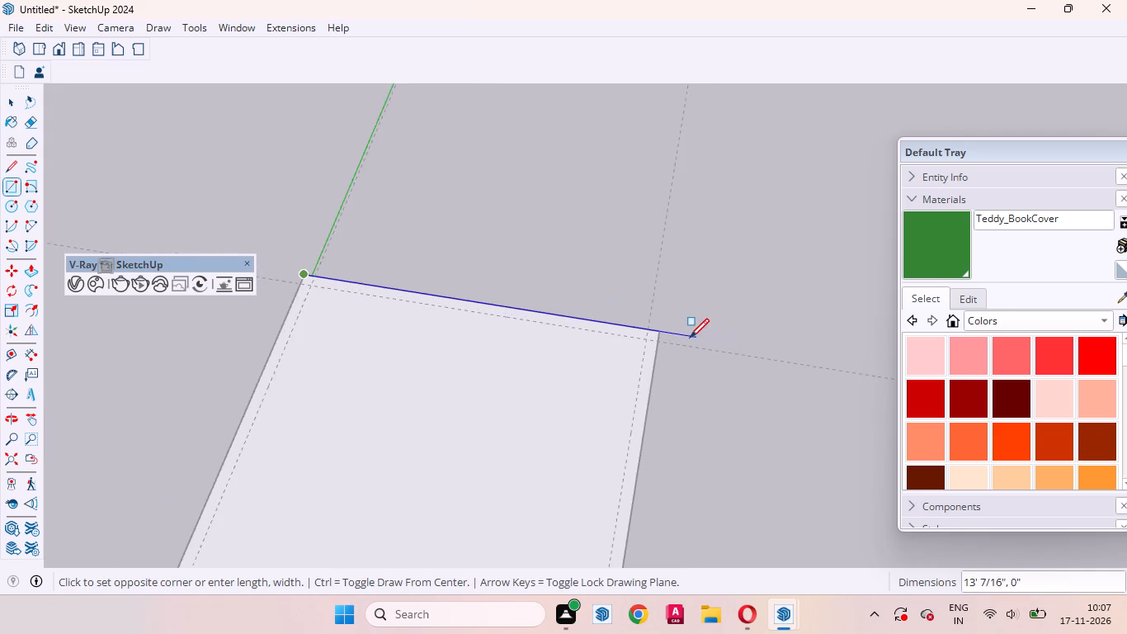
scroll(690, 338, up, 2)
click(653, 343)
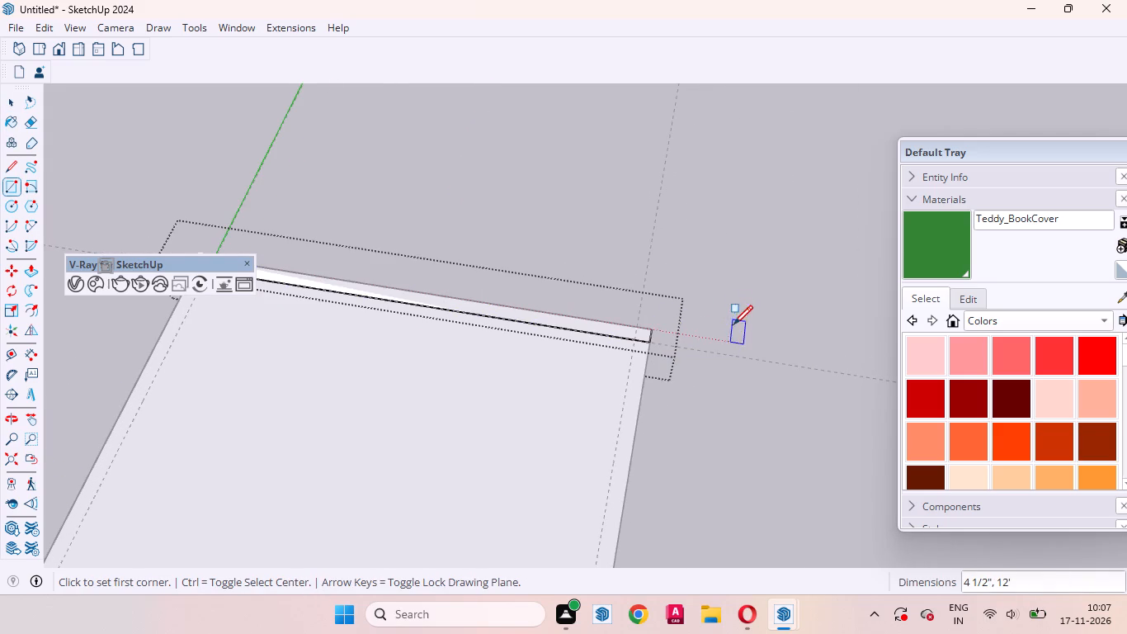
Push/Pull the back-edge strip up 9' to form the back wall and close its group.
key(p)
click(620, 323)
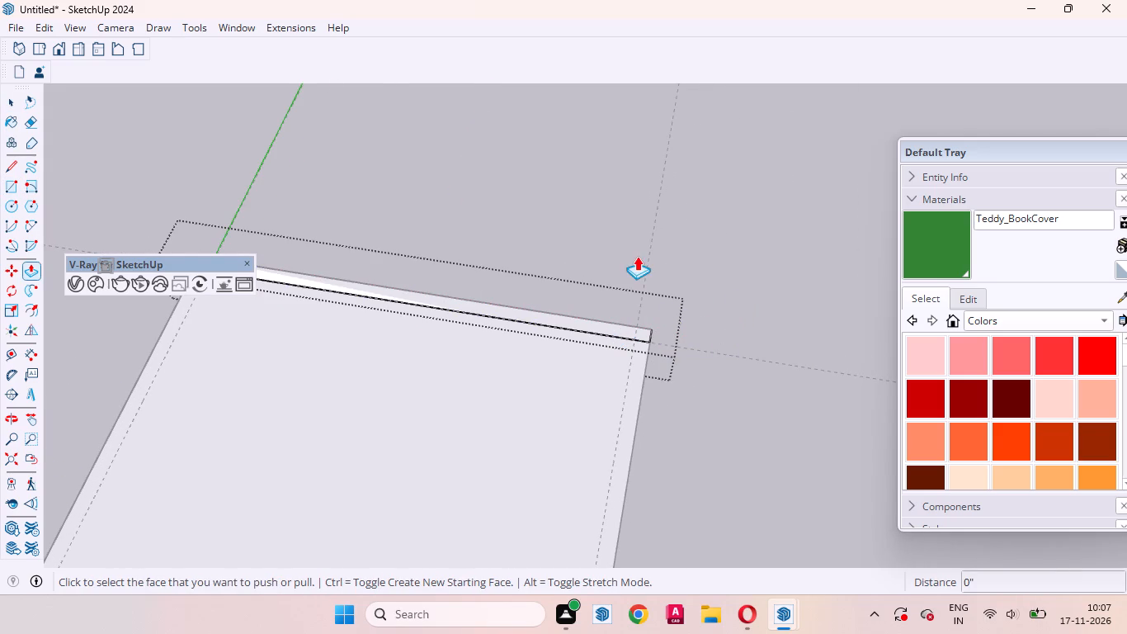
click(479, 305)
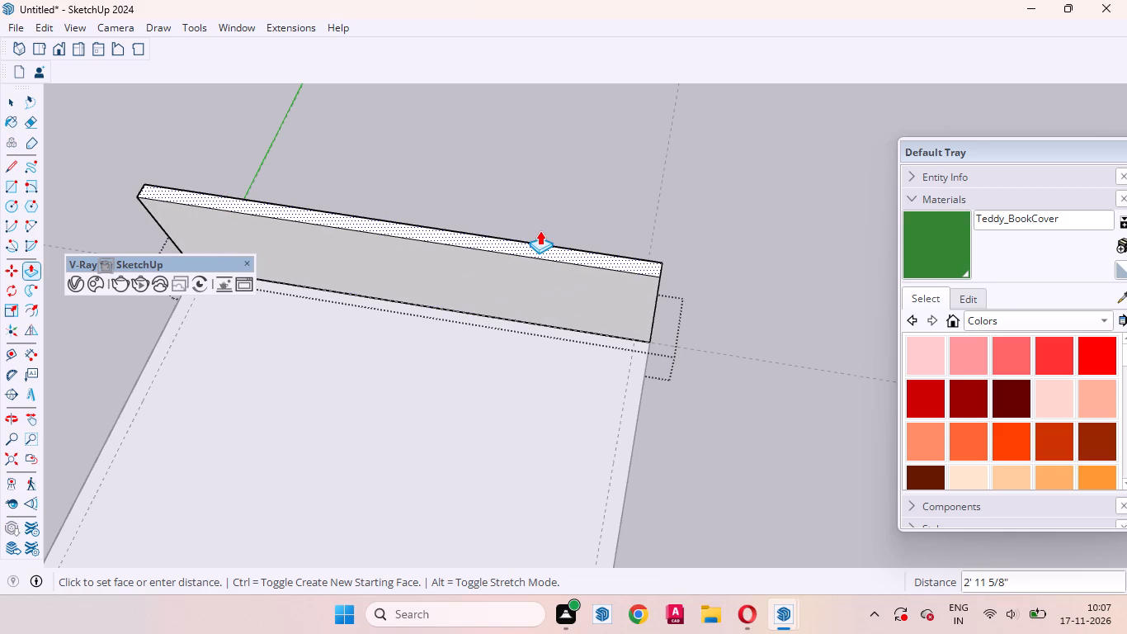
text(9')
key(Return)
key(space)
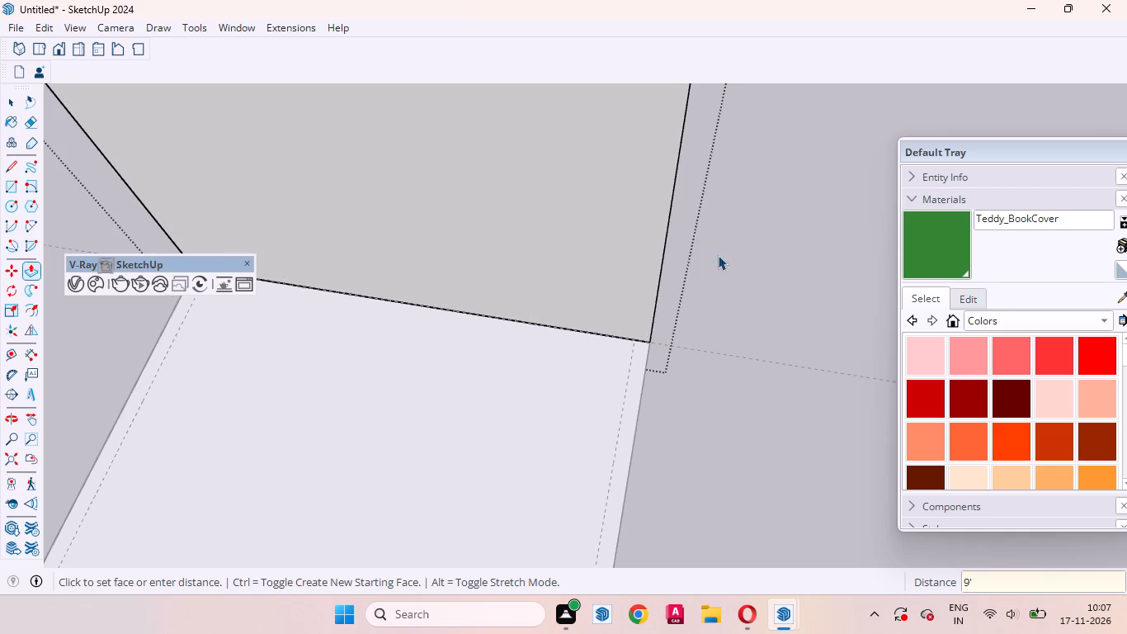
click(746, 324)
Create a new empty group for the wall on the slab's side edge away from the green axis.
scroll(745, 271, down, 13)
middle_drag(675, 348, 730, 106)
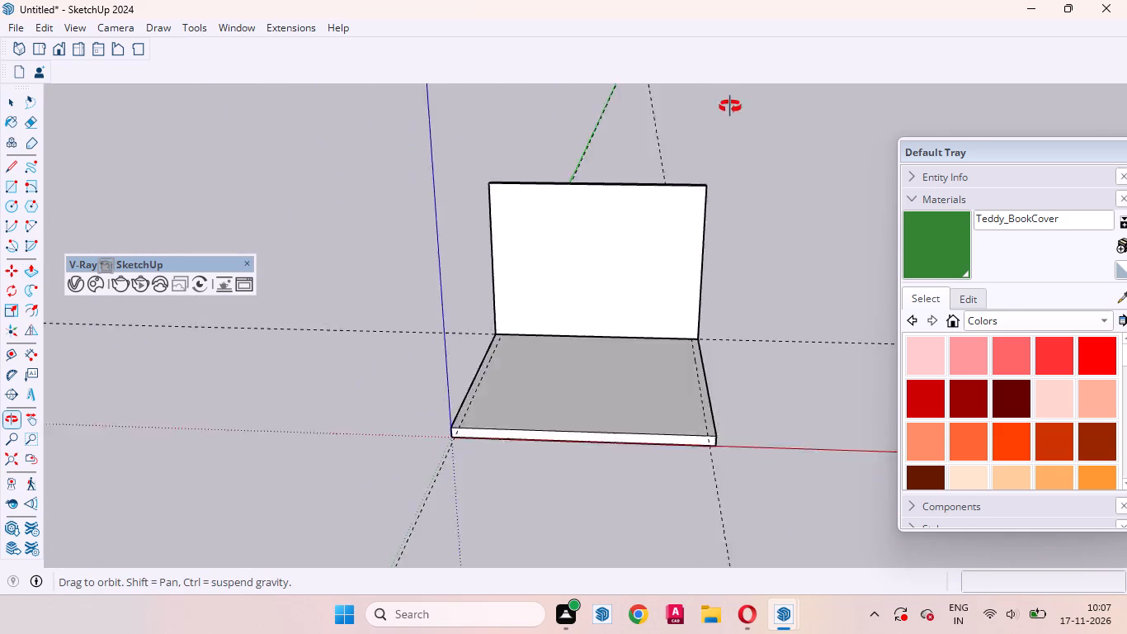
middle_drag(730, 106, 878, 323)
scroll(733, 280, up, 4)
right_click(738, 277)
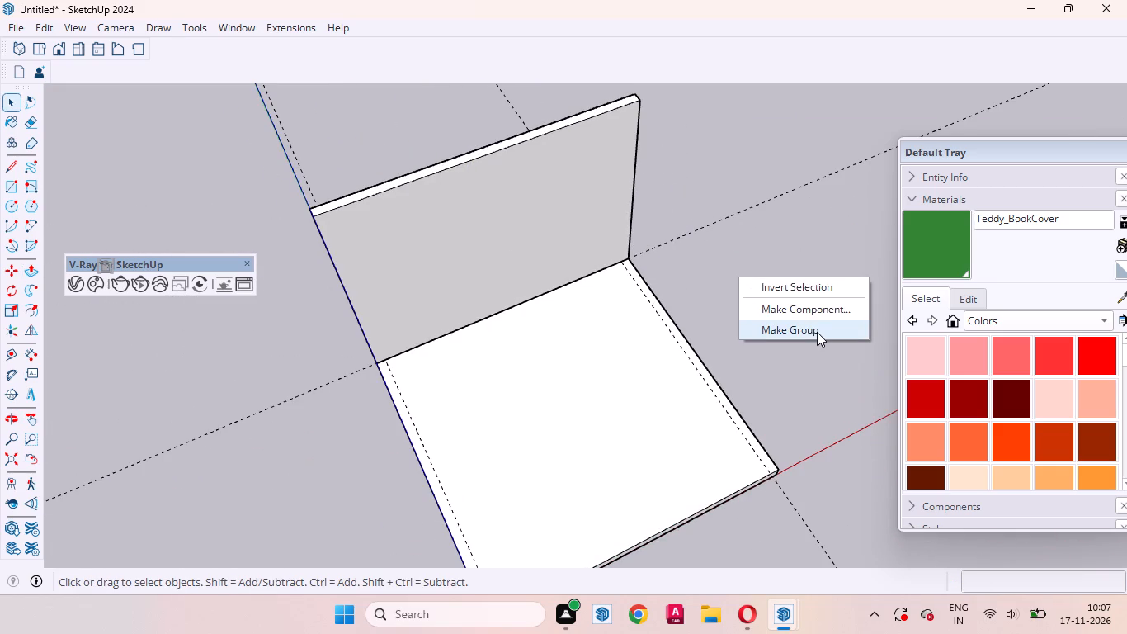
click(698, 302)
scroll(503, 125, up, 2)
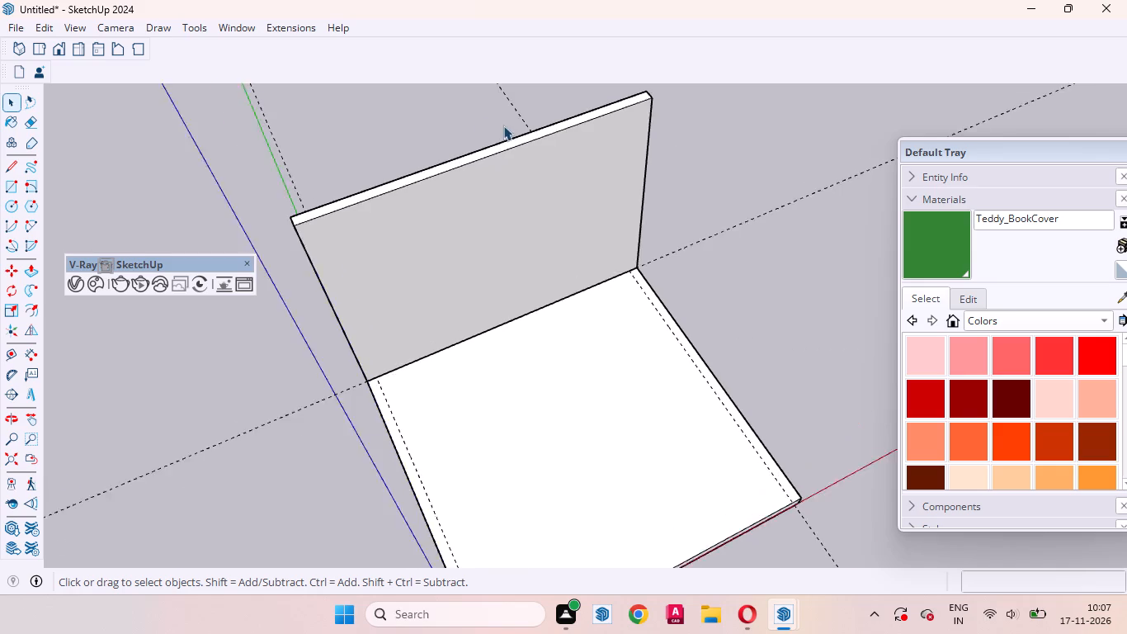
scroll(503, 125, up, 1)
scroll(492, 199, down, 4)
middle_drag(665, 275, 776, 286)
right_click(741, 273)
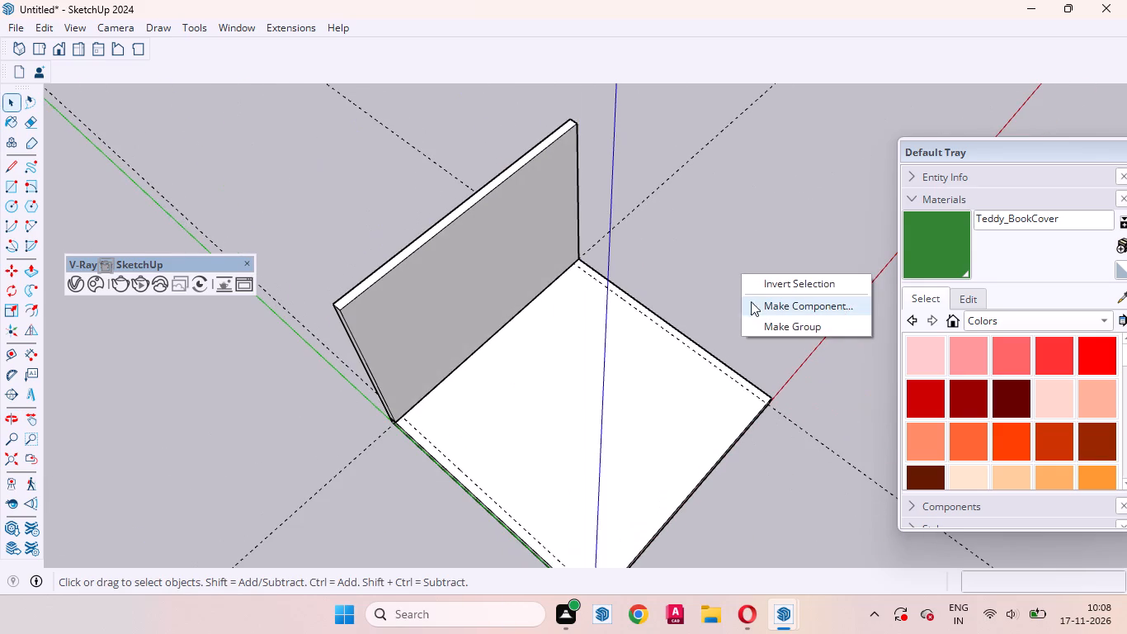
click(771, 322)
Draw a rectangle about 8 5/8" by 11' 7 1/2" along that side edge, from the back wall to the slab's front corner.
key(r)
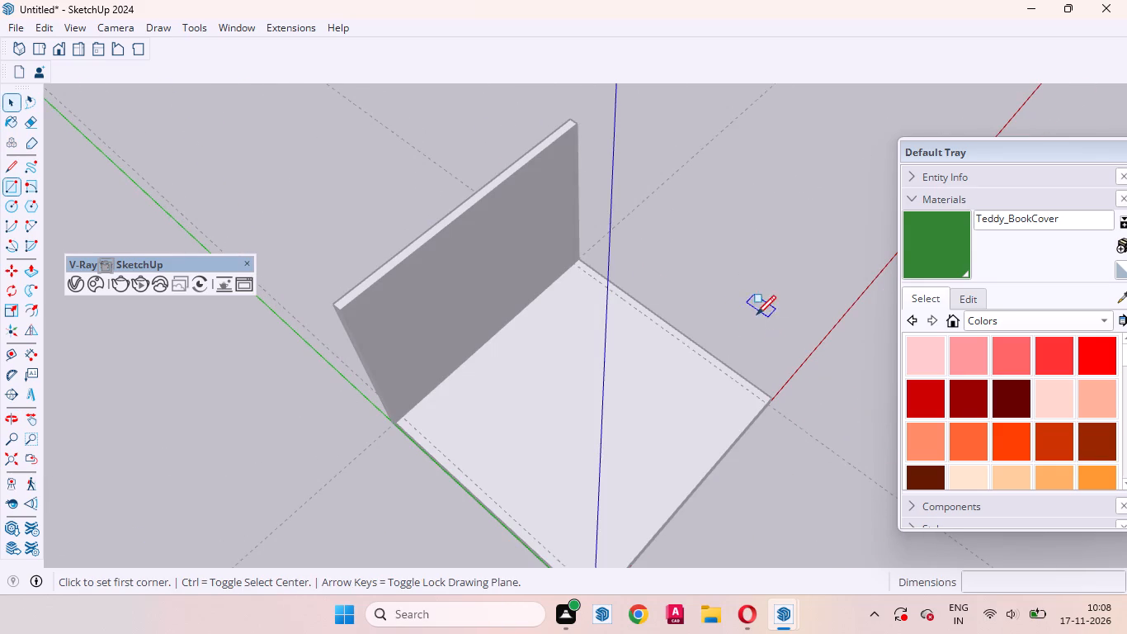
scroll(530, 276, up, 6)
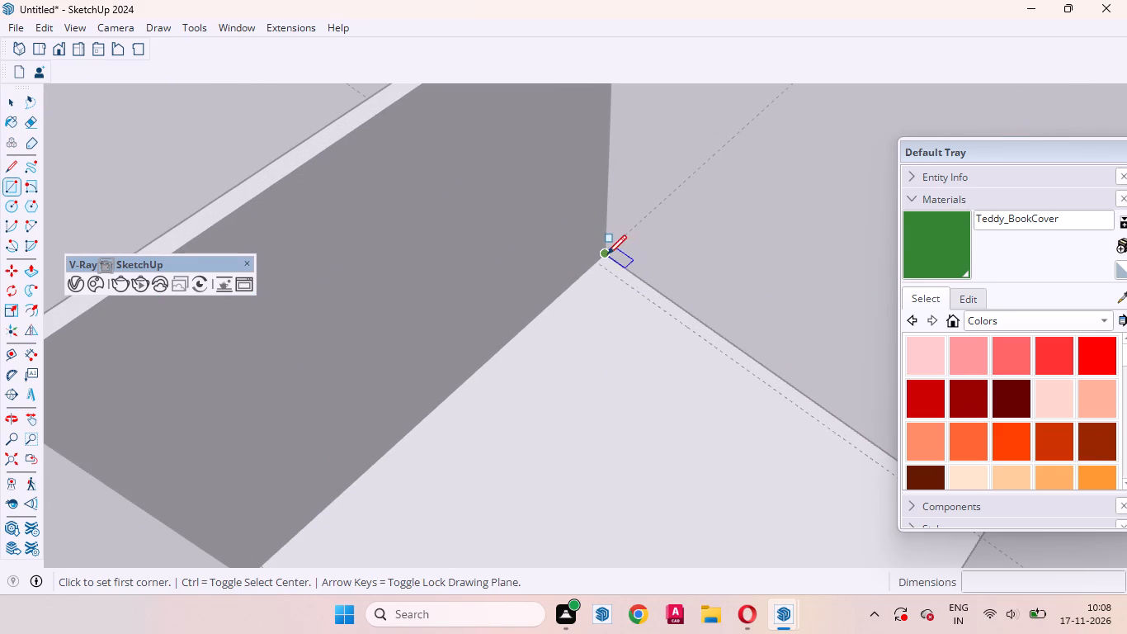
click(607, 254)
scroll(560, 295, down, 7)
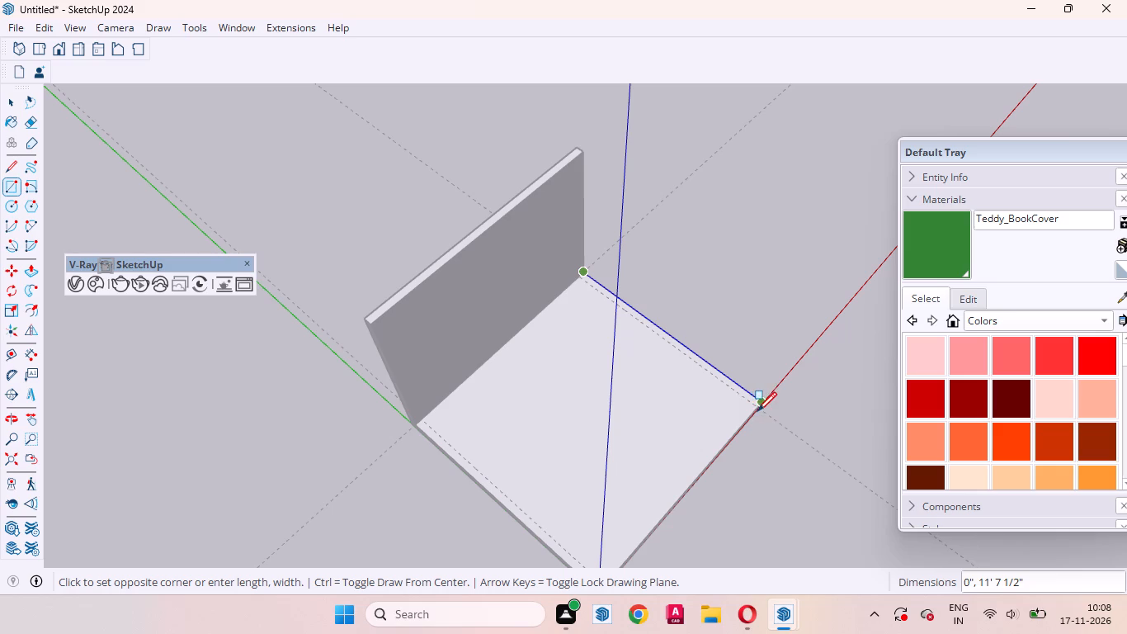
click(755, 413)
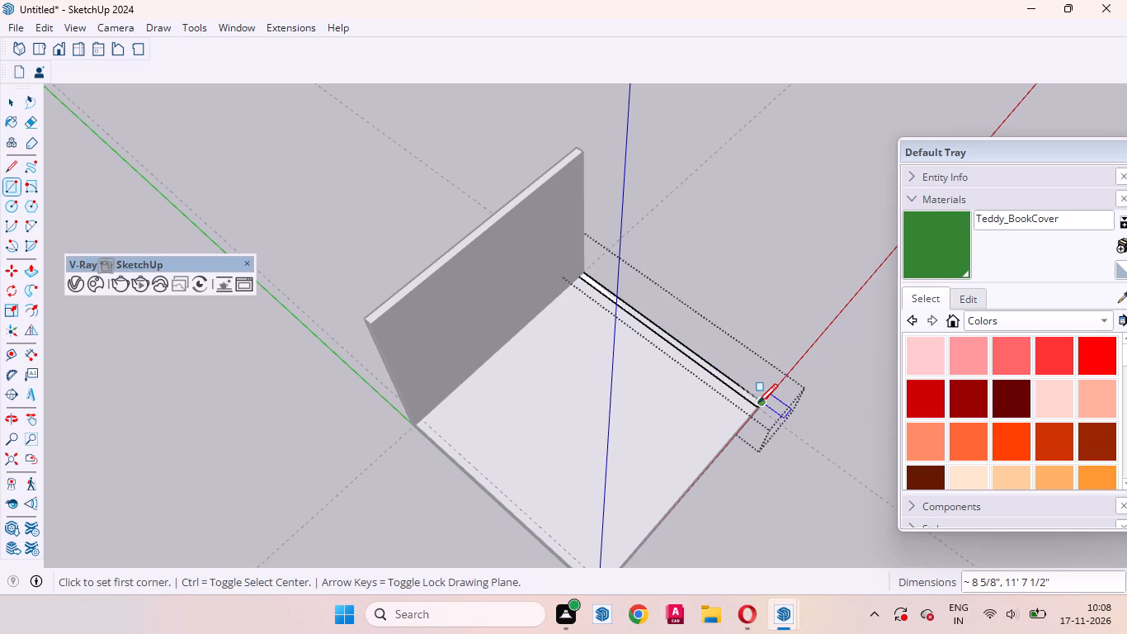
Push/Pull the side-edge strip up by the same 9' distance to form the side wall.
key(p)
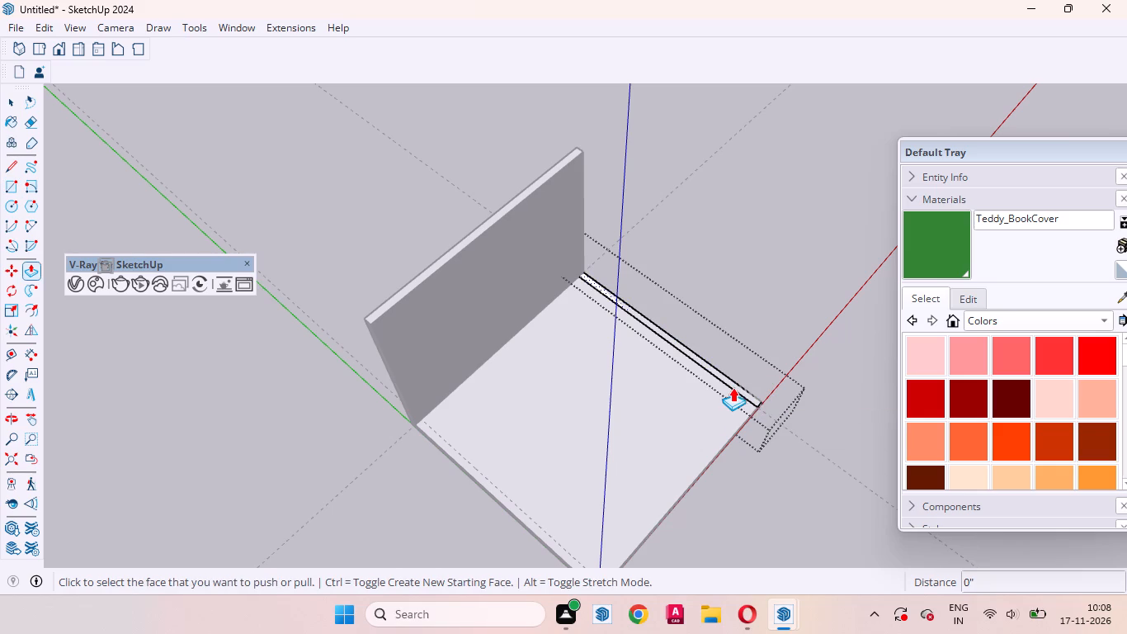
double_click(734, 386)
key(space)
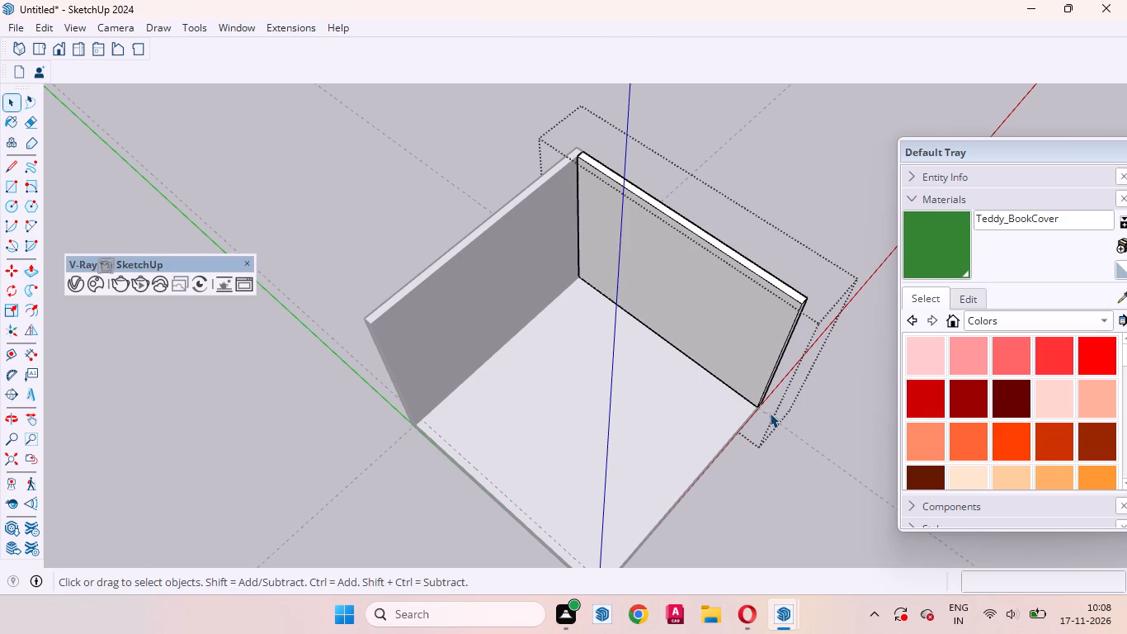
Close the side wall's group and create a new empty group for the wall along the green-axis edge.
click(770, 413)
middle_drag(778, 435, 625, 341)
click(776, 226)
right_click(777, 226)
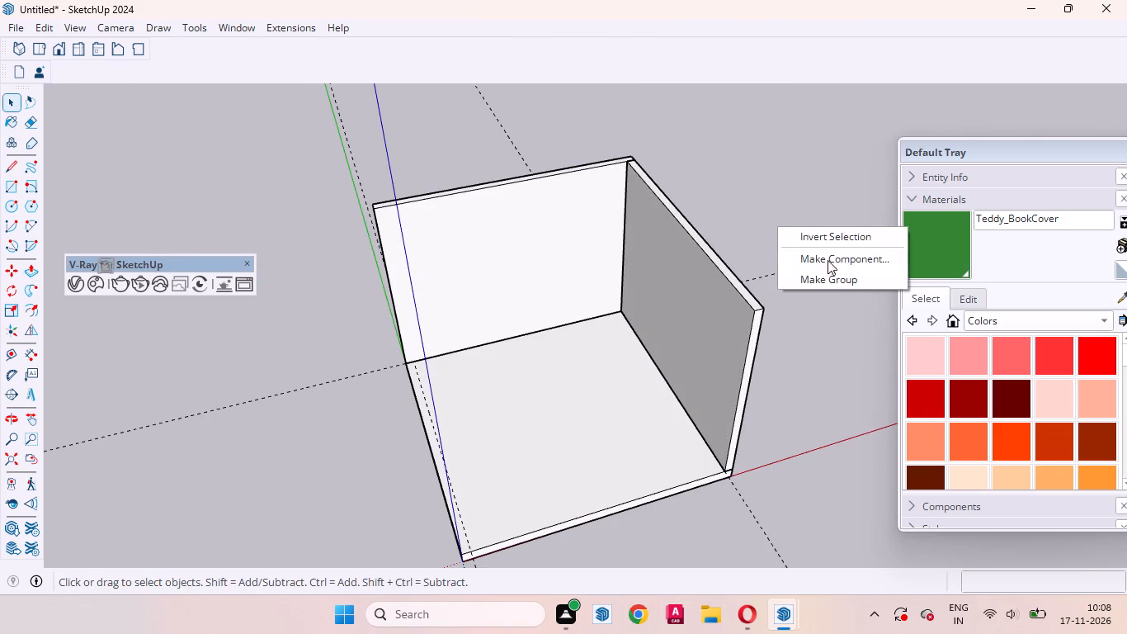
click(835, 287)
Draw a rectangle 4 1/2" by 11' 7 1/2" on the slab's green-axis edge, from the back wall to the front corner.
scroll(450, 353, up, 4)
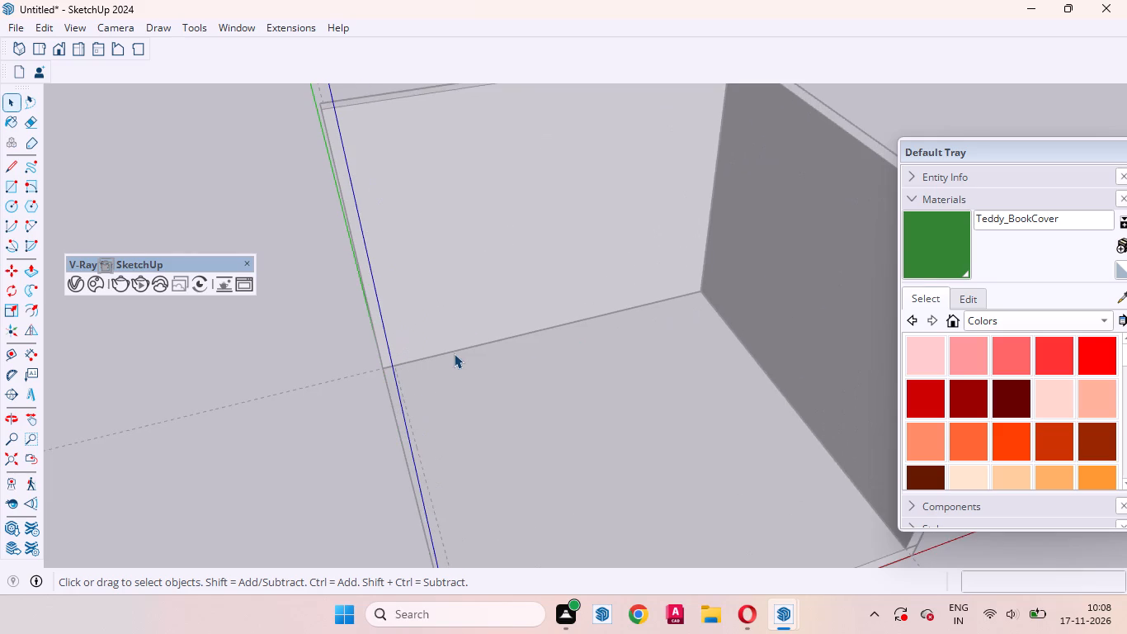
key(r)
middle_drag(485, 381, 396, 400)
scroll(398, 390, up, 1)
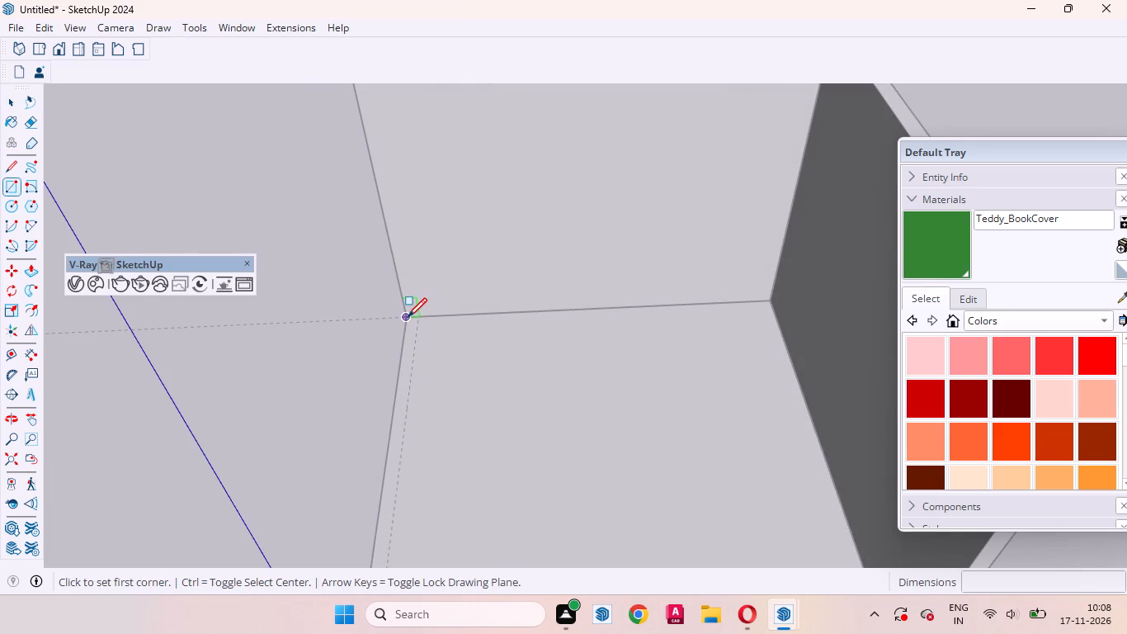
click(408, 317)
scroll(445, 405, down, 11)
scroll(418, 482, up, 16)
click(420, 456)
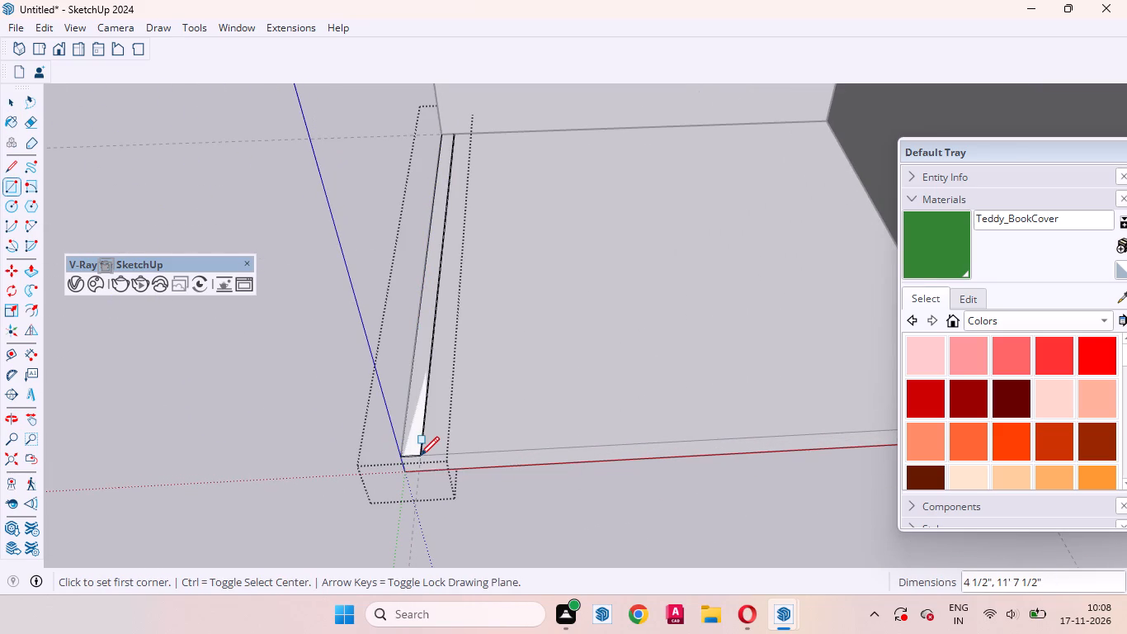
Push/Pull the green-axis strip up by the same 9' distance to form the second side wall and close its group.
key(p)
double_click(423, 432)
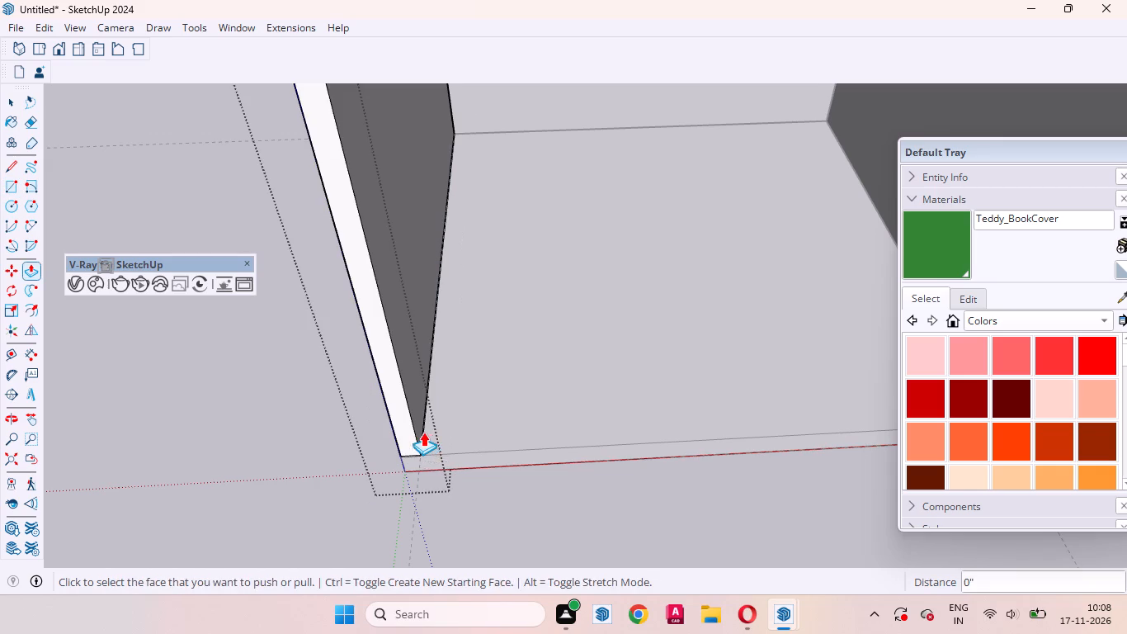
key(space)
click(508, 507)
click(508, 507)
Delete all the construction guides that extend beyond the room.
scroll(418, 430, down, 4)
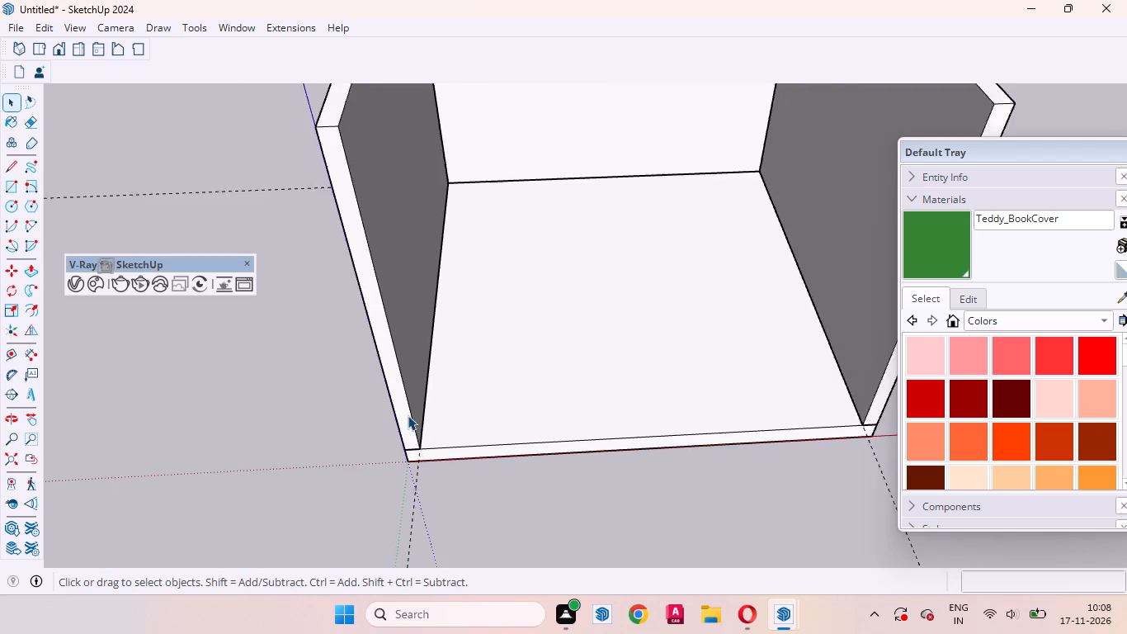
scroll(408, 415, down, 7)
drag(814, 333, 723, 201)
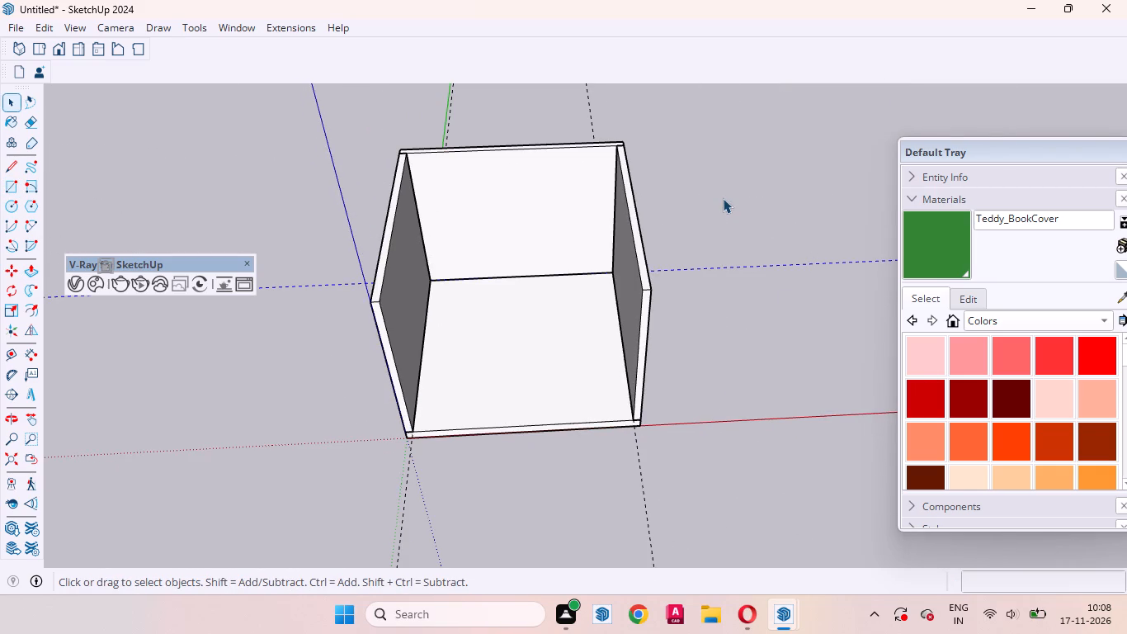
key(Delete)
drag(636, 111, 339, 48)
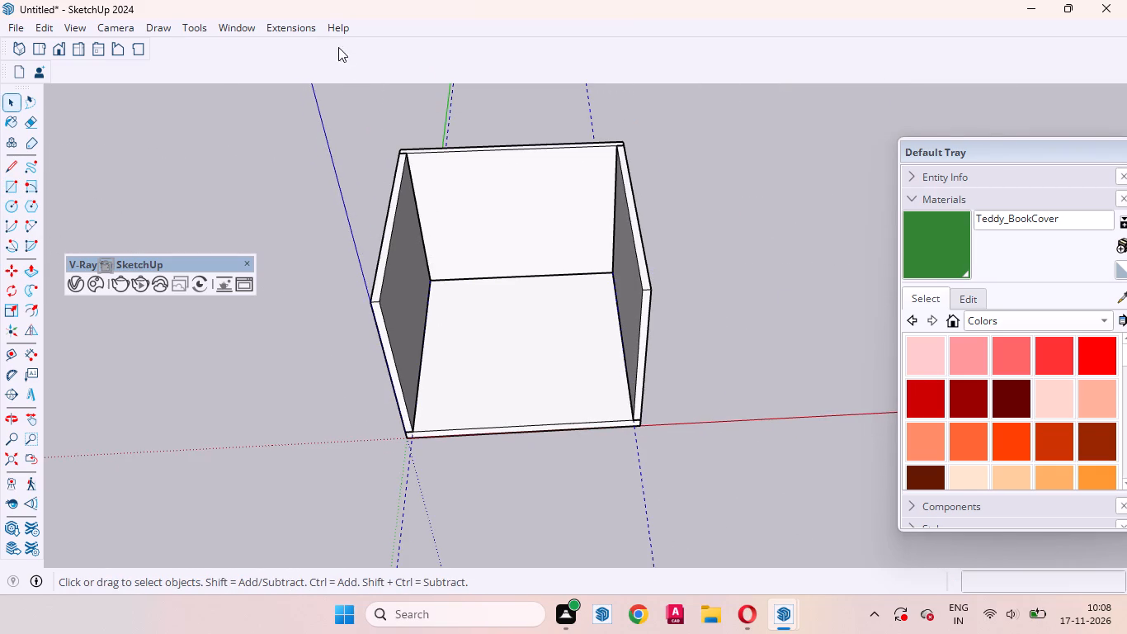
key(Delete)
click(771, 169)
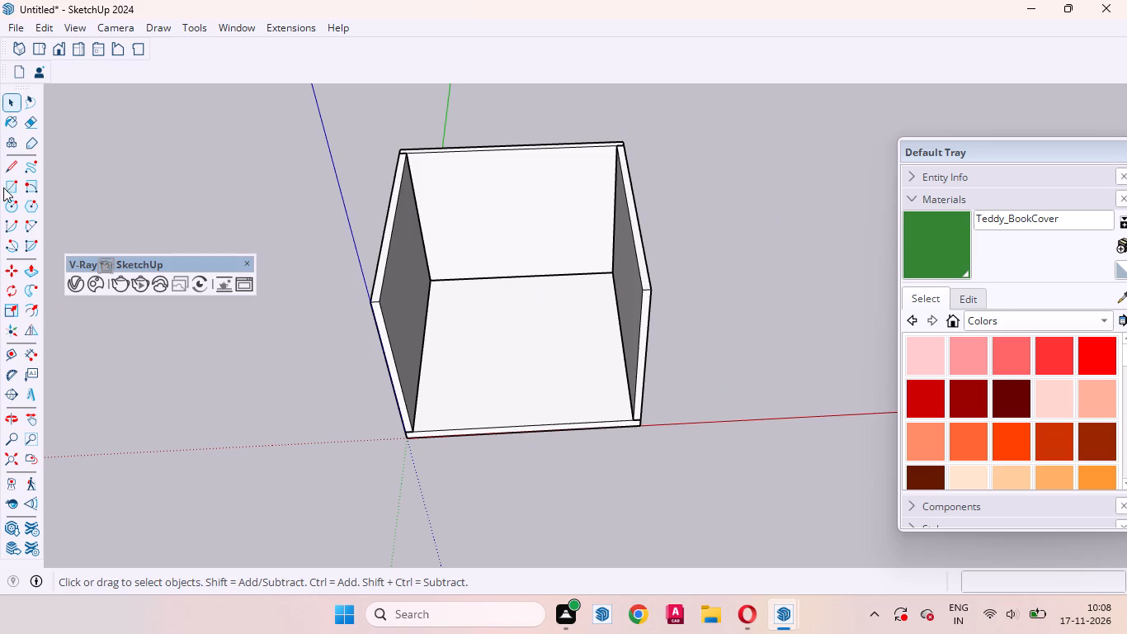
Examine the three-walled room from the standard front view and from above.
click(49, 50)
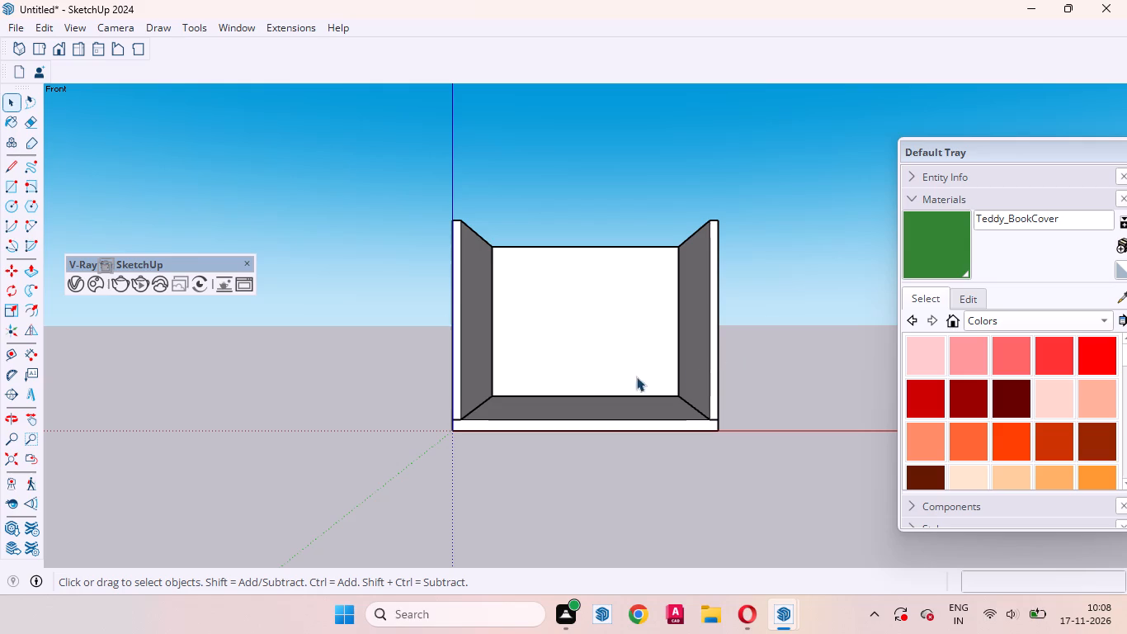
scroll(630, 380, down, 2)
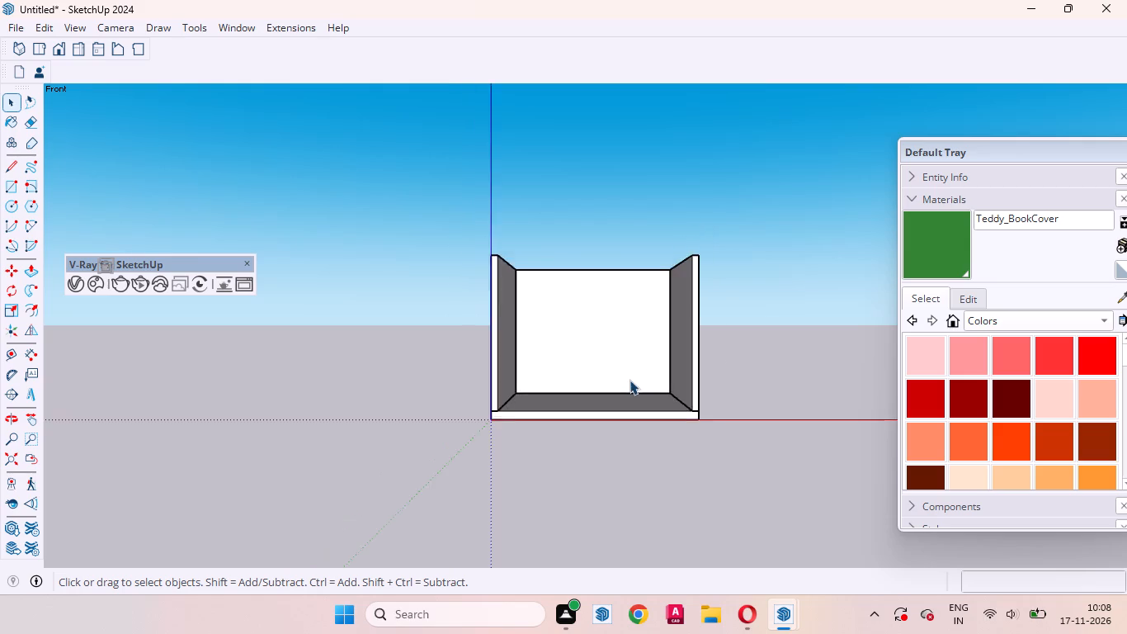
scroll(630, 380, down, 1)
scroll(644, 380, up, 6)
middle_drag(606, 406, 578, 633)
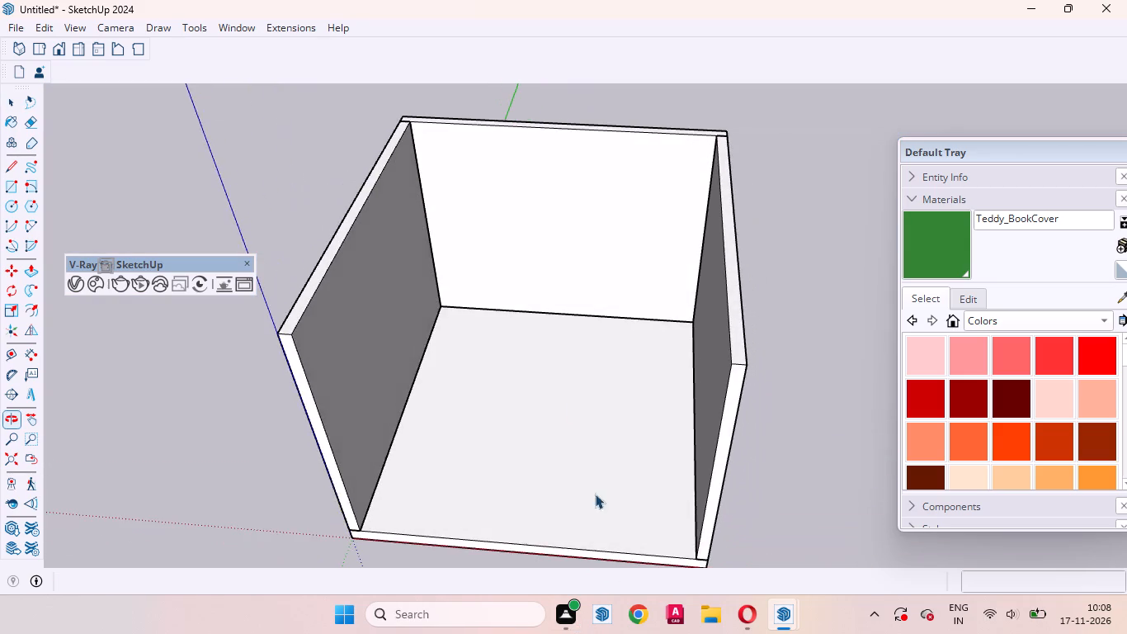
scroll(555, 345, up, 4)
scroll(596, 284, down, 9)
middle_drag(615, 386, 625, 477)
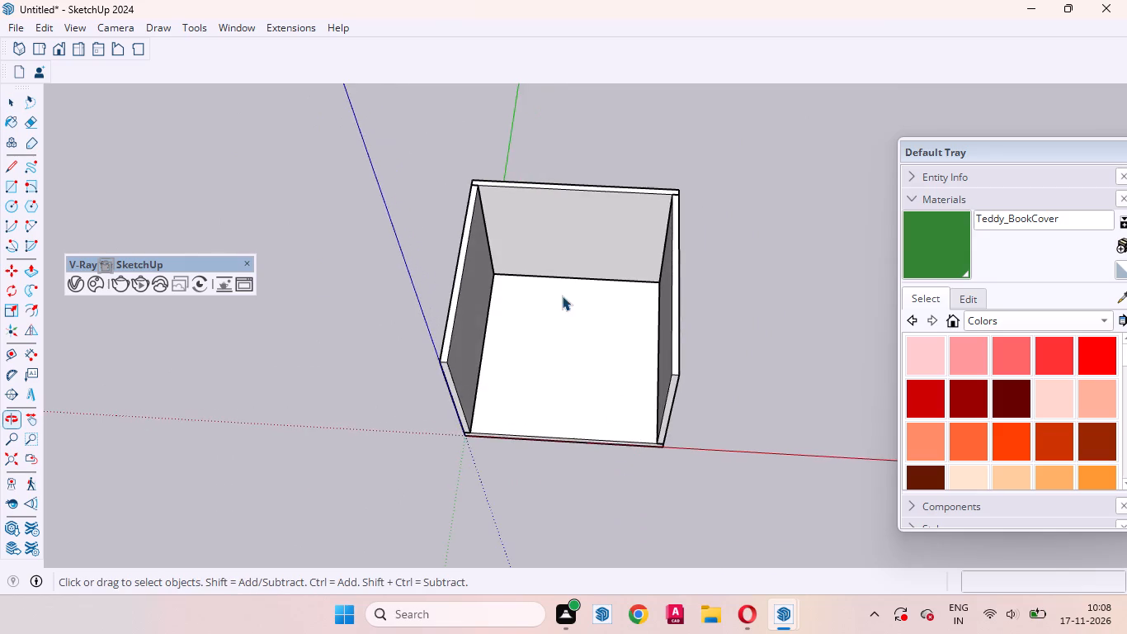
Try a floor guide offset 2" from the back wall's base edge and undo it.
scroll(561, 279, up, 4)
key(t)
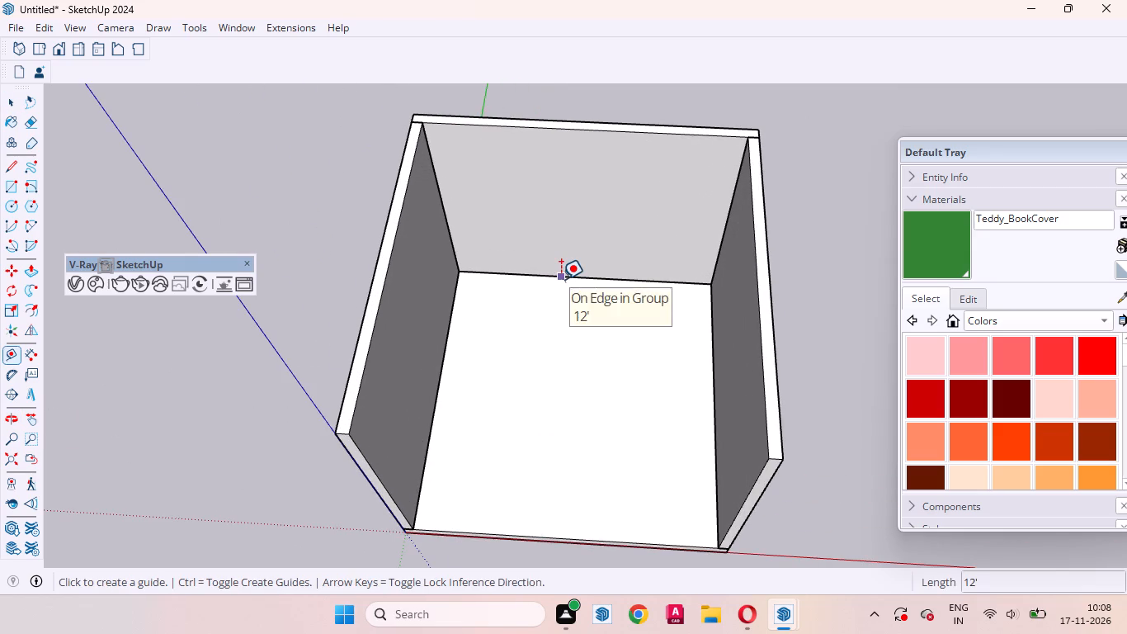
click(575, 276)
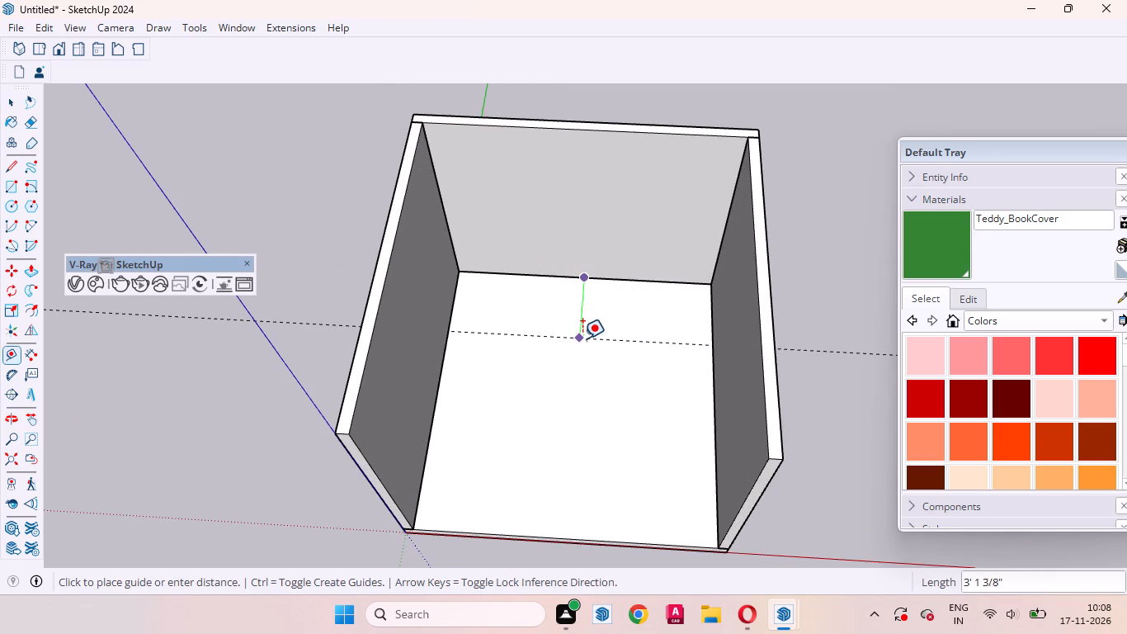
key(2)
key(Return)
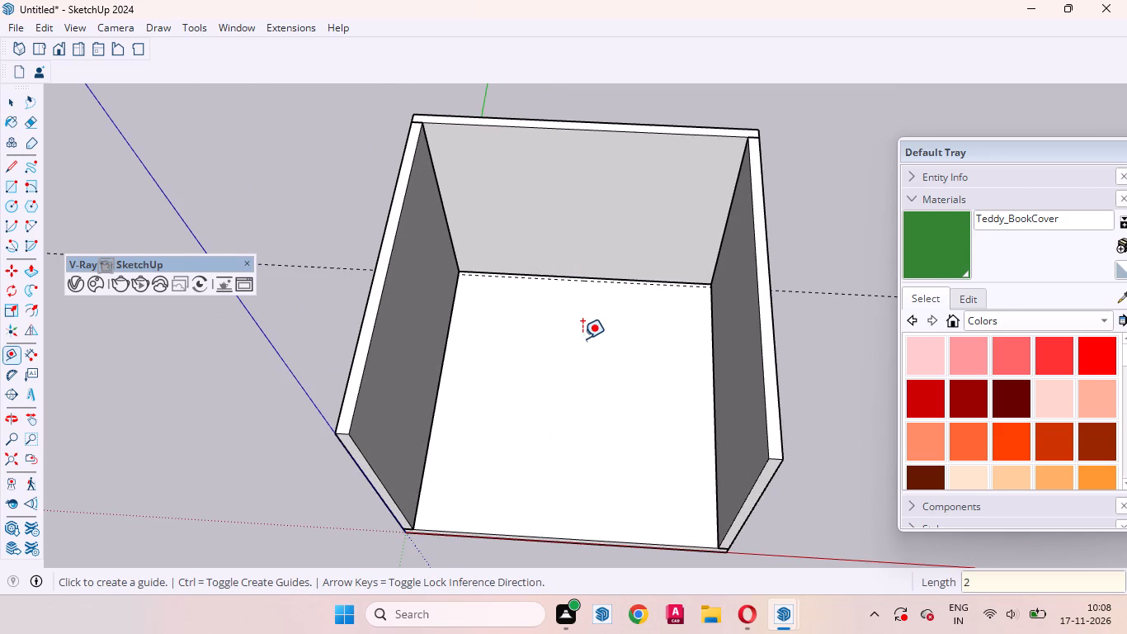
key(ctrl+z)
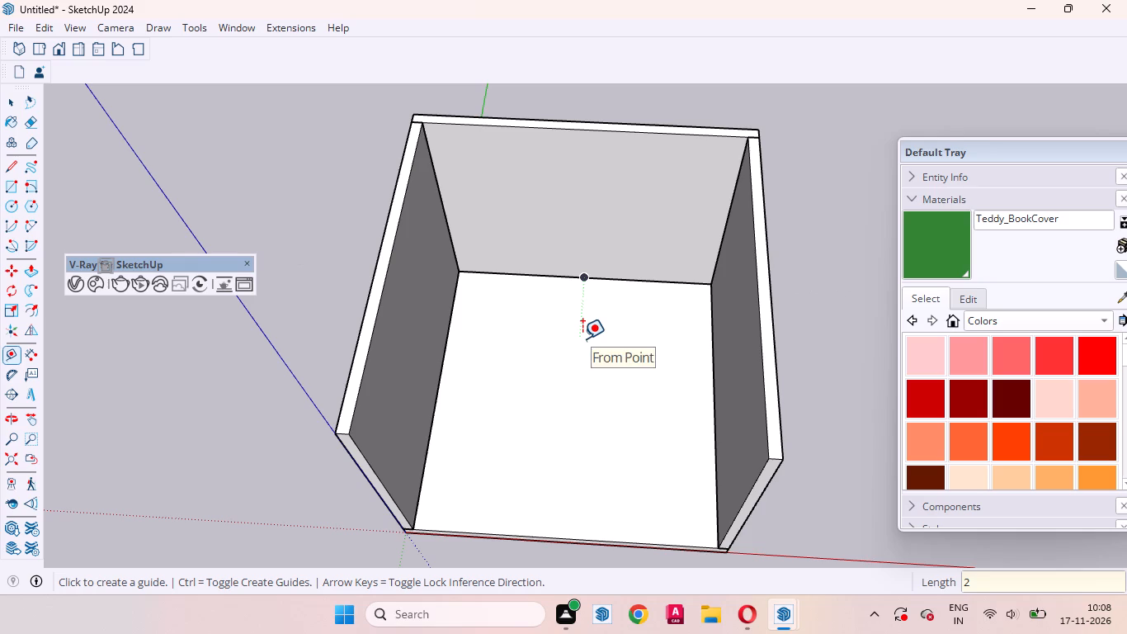
Place three floor guides offset 24" inward from the base of the back wall and of each side wall.
click(627, 282)
text(24)
key(Return)
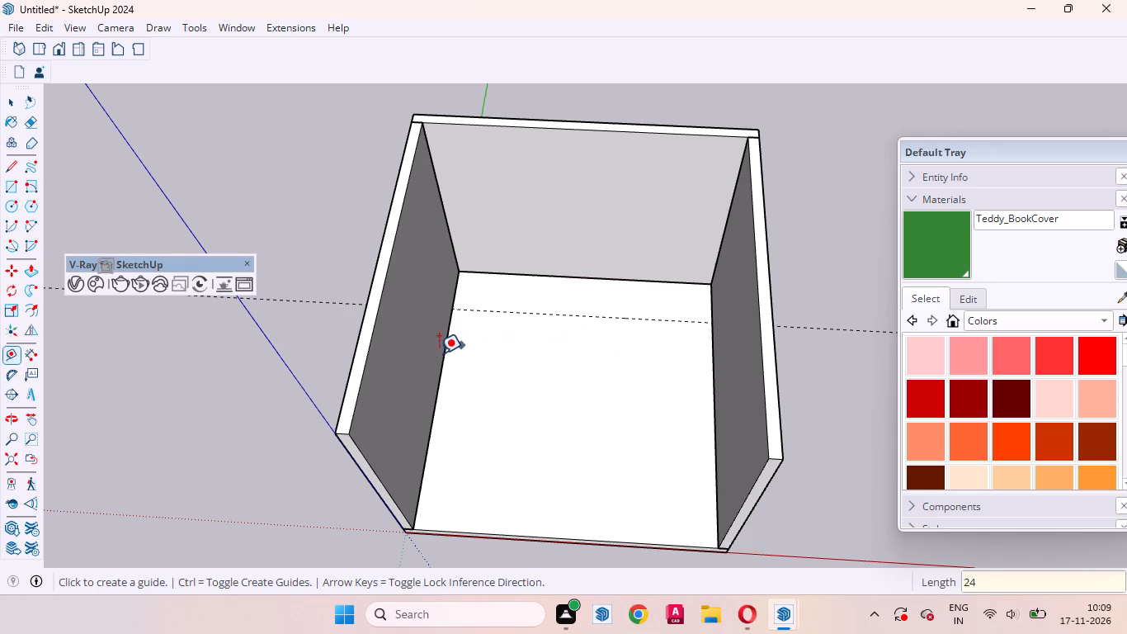
click(441, 354)
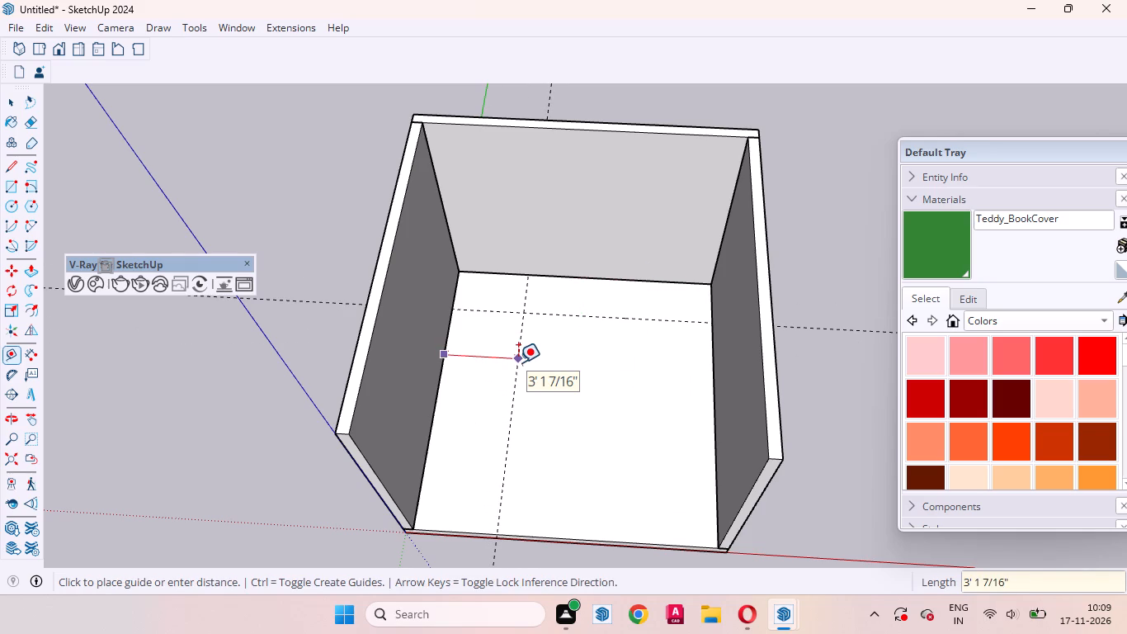
text(24)
key(Return)
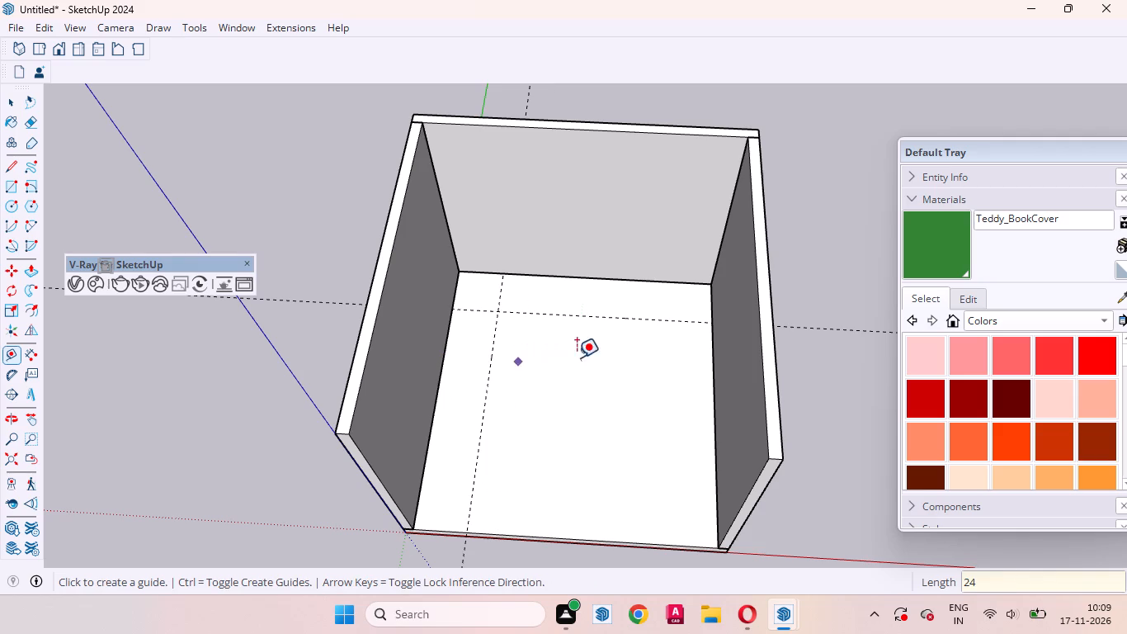
click(711, 353)
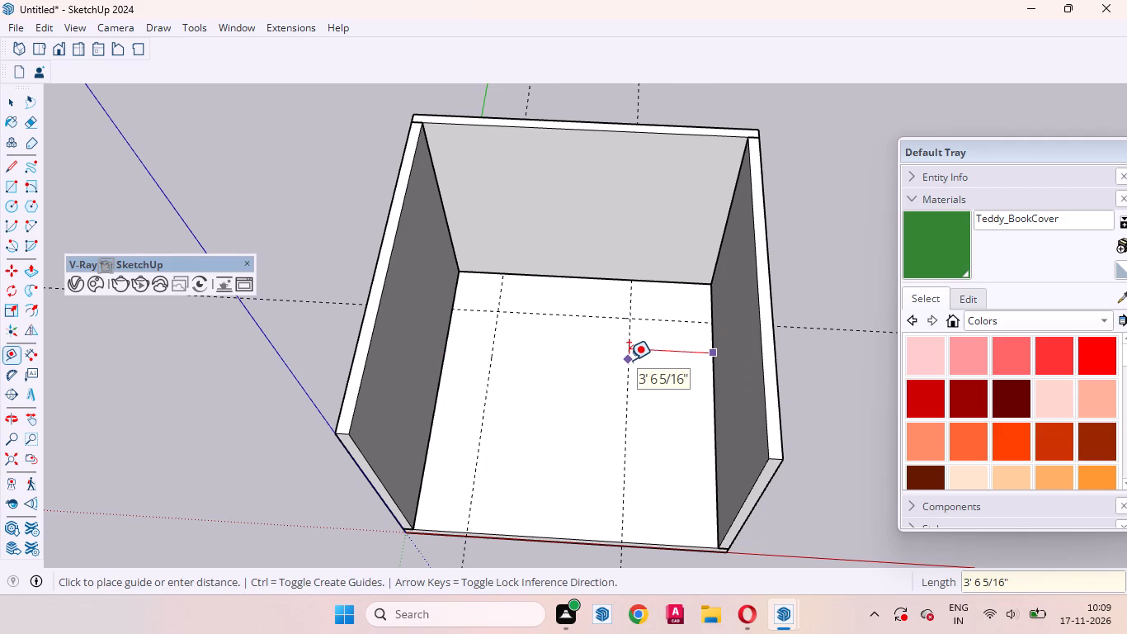
text(24)
key(Return)
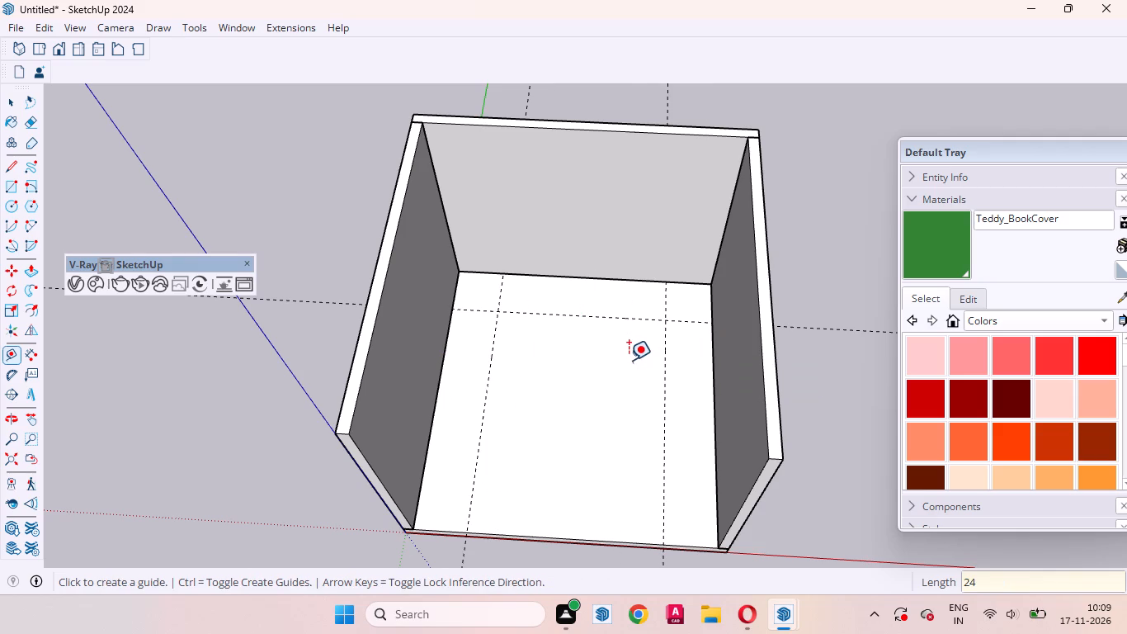
key(space)
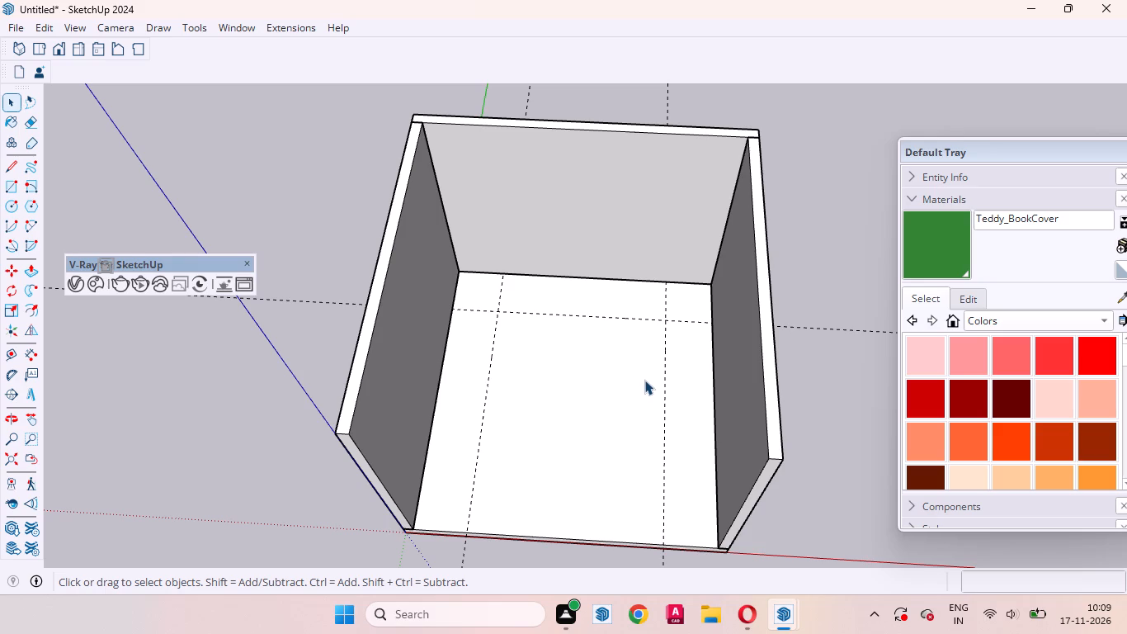
Create a new empty group for the layout strips on the floor.
scroll(644, 382, up, 1)
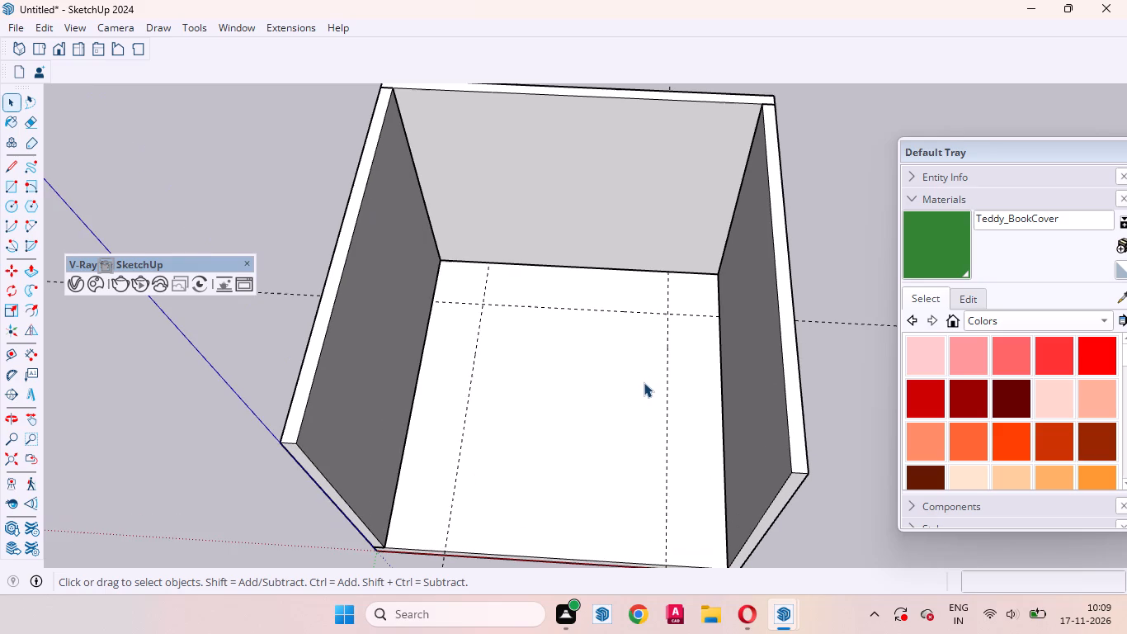
scroll(630, 390, down, 3)
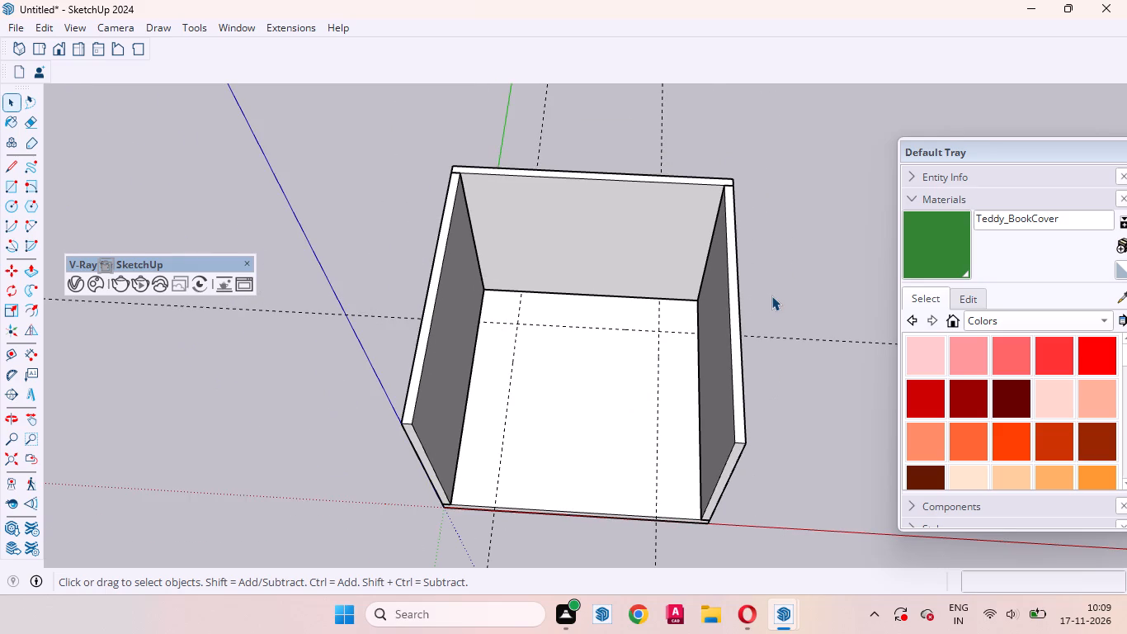
right_click(771, 296)
click(809, 350)
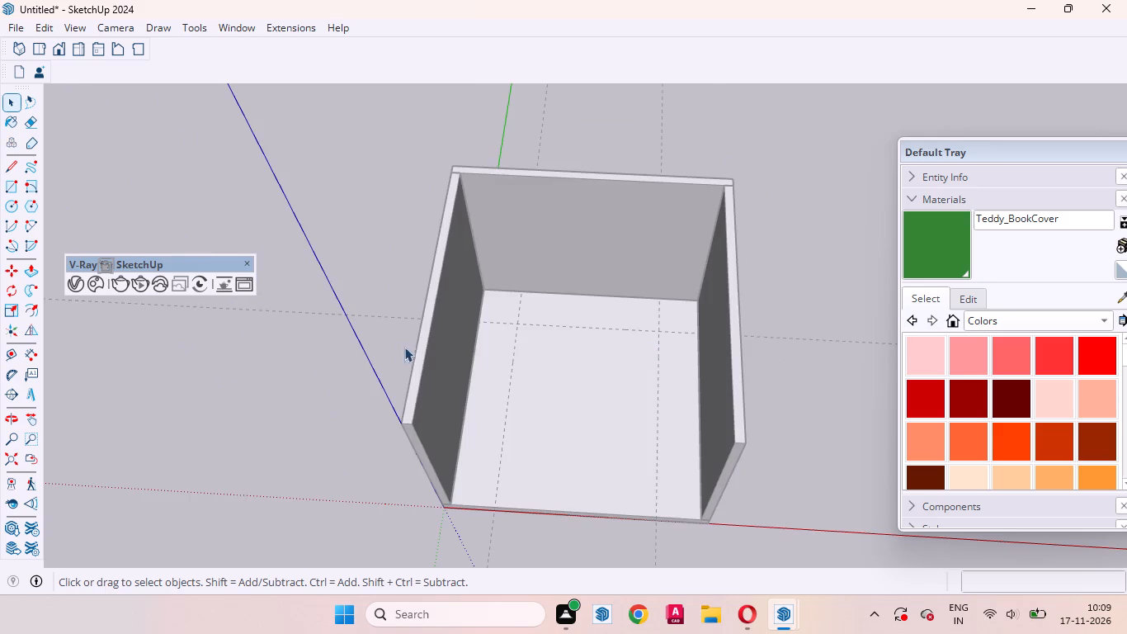
Draw an 11' 3" by 2' rectangle on the floor along the back wall, out to the guide.
scroll(537, 329, up, 3)
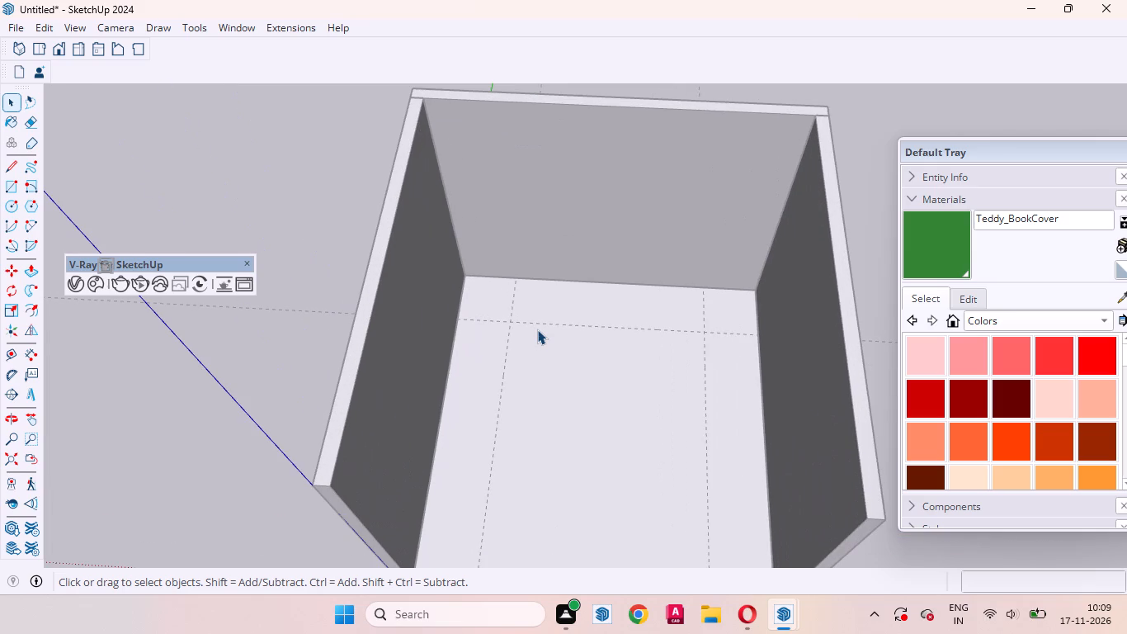
key(r)
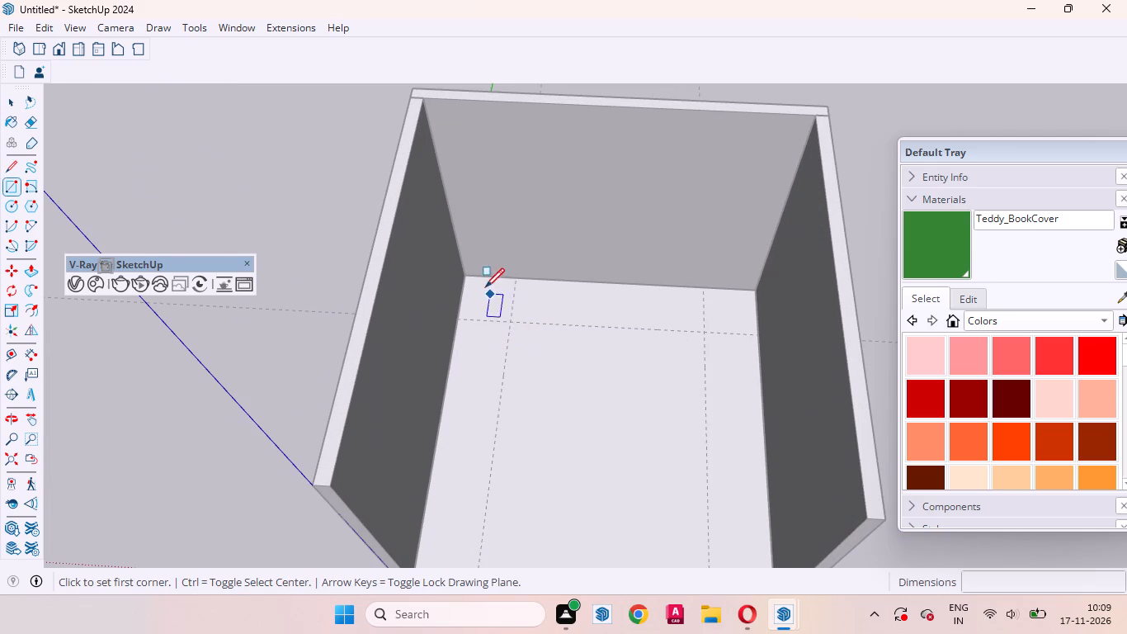
click(469, 273)
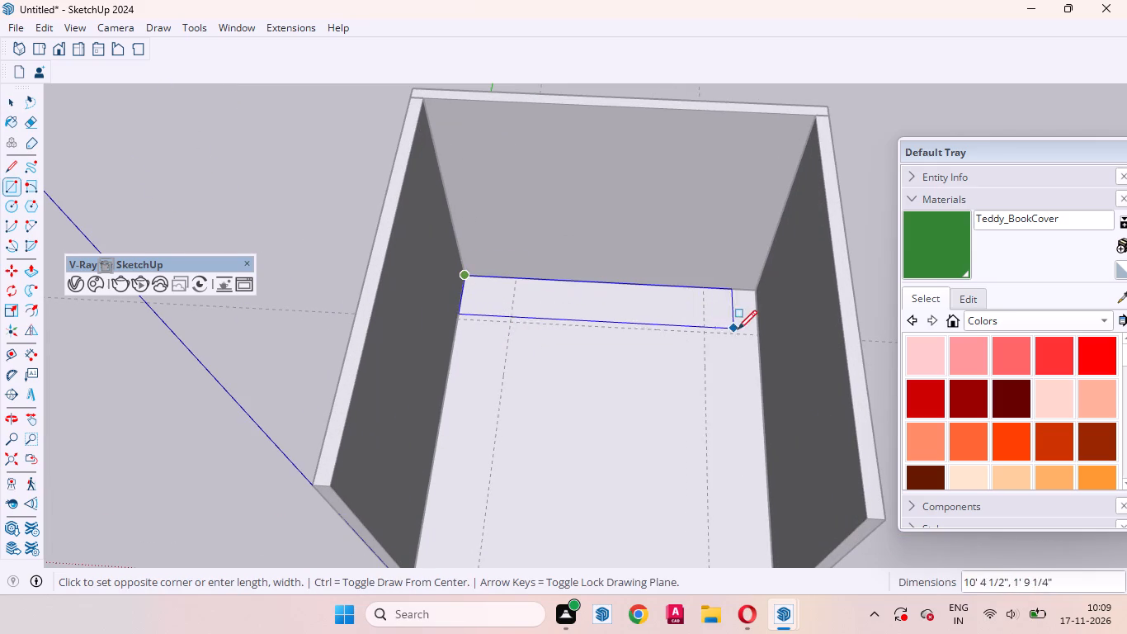
click(757, 333)
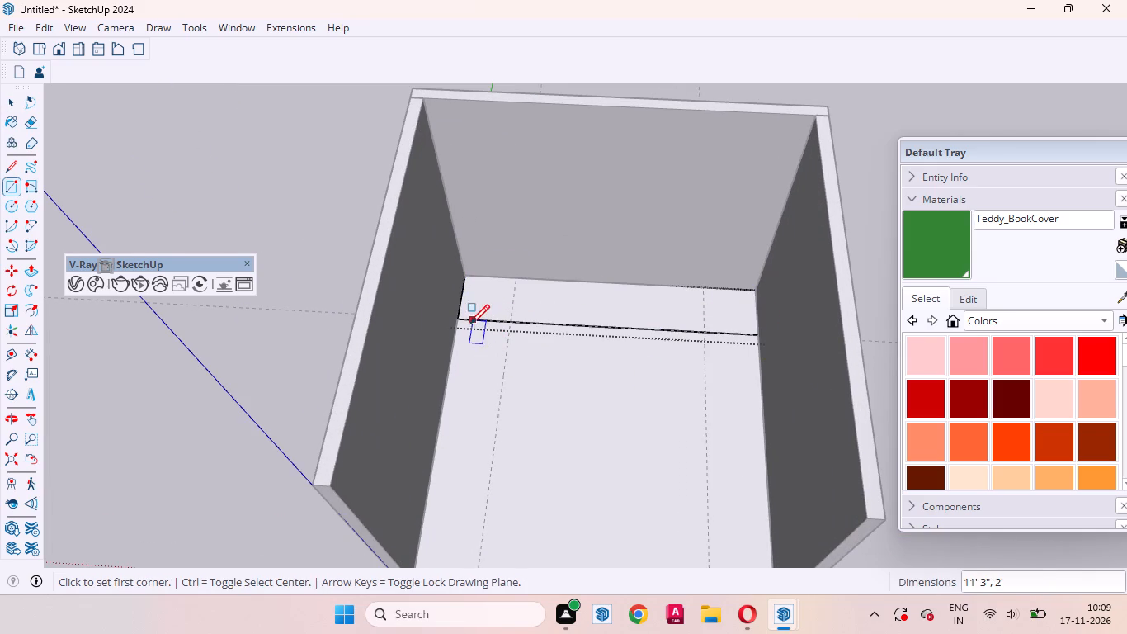
Draw a 2' by 9' 7 1/2" rectangle along each side wall, from the back strip to the slab's front edge.
click(460, 320)
scroll(493, 350, down, 3)
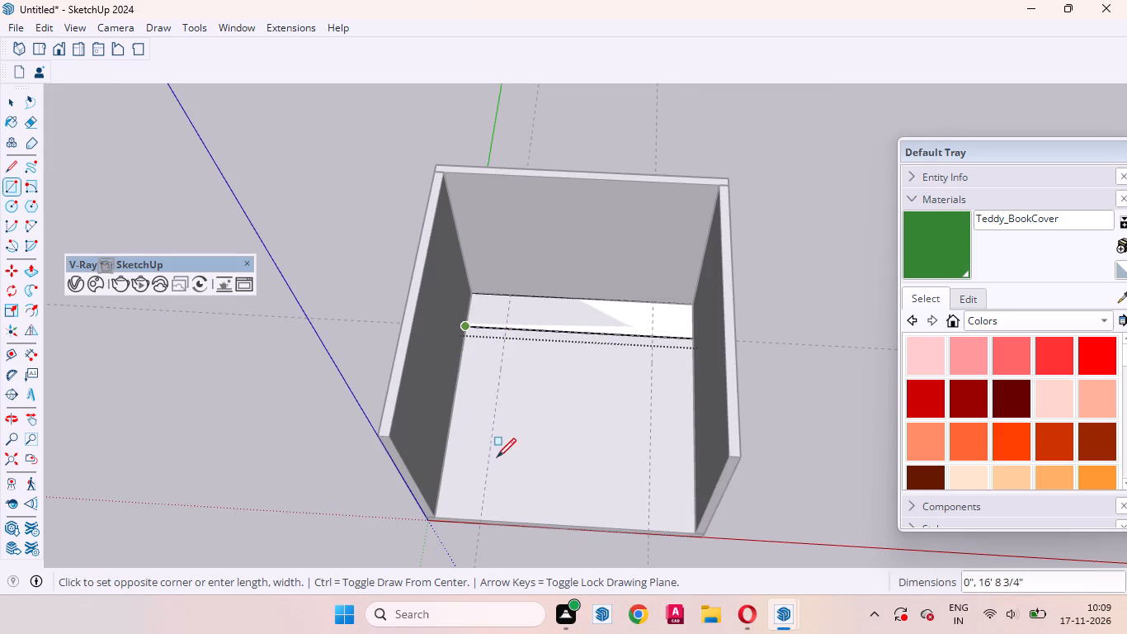
click(482, 520)
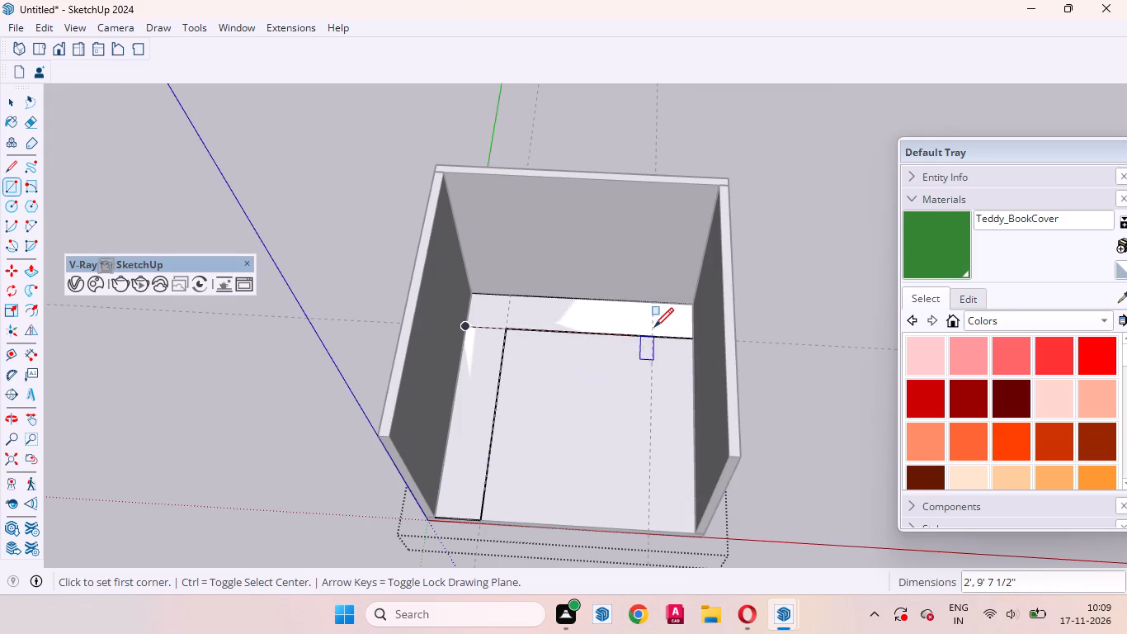
click(652, 338)
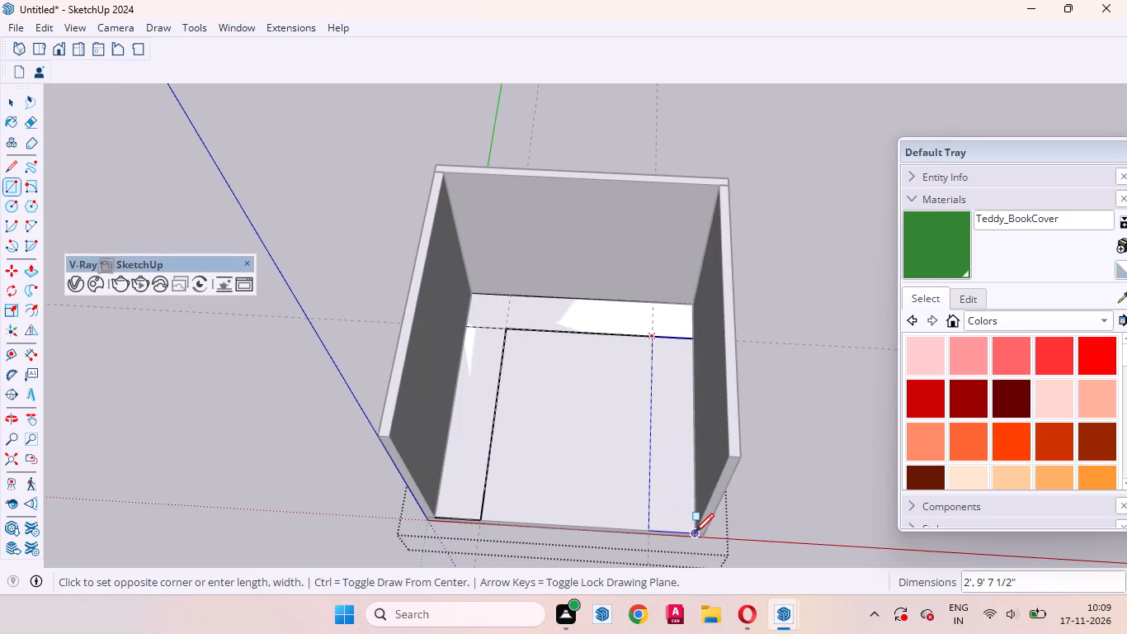
click(695, 532)
Erase the two edges separating the back strip from the side strips to merge them into one U-shaped face.
click(2, 100)
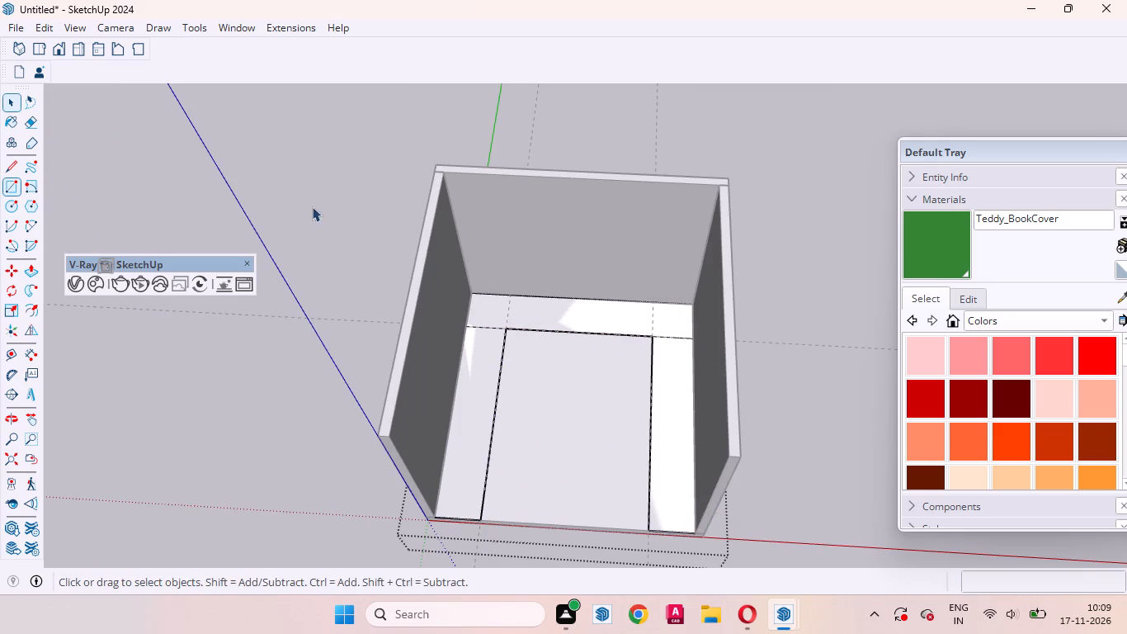
scroll(413, 303, up, 10)
click(520, 340)
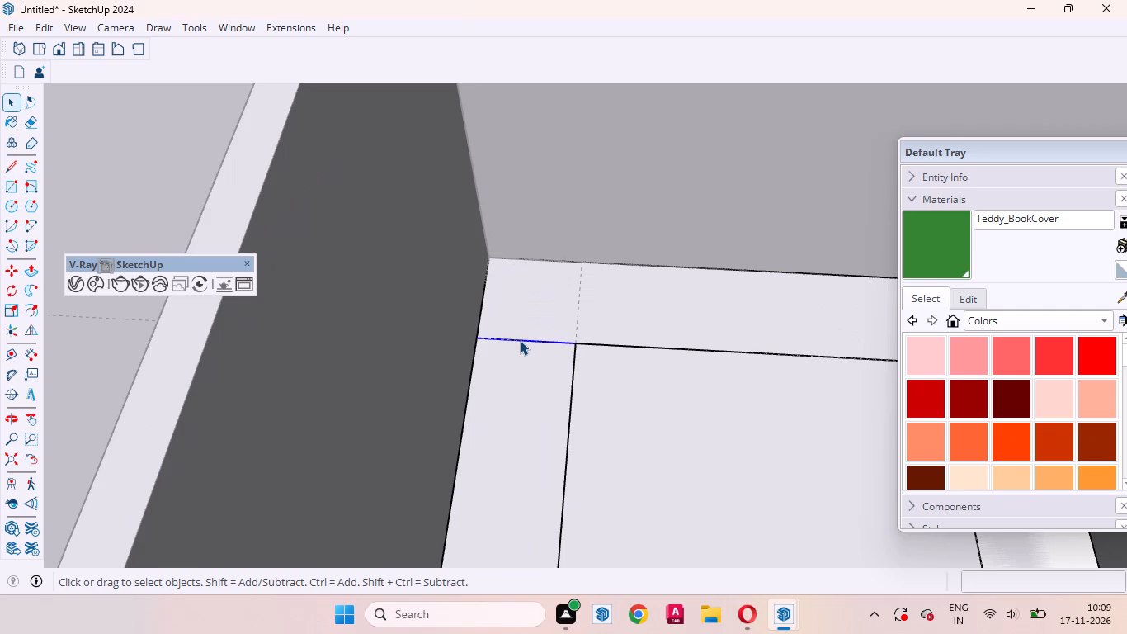
right_click(520, 340)
click(552, 73)
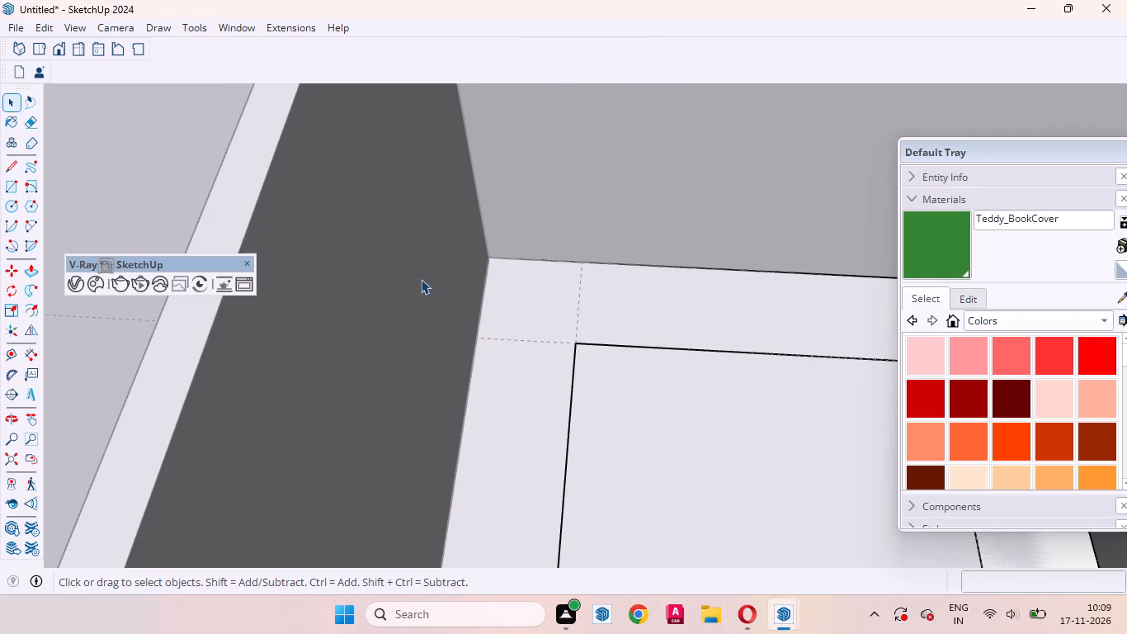
scroll(343, 277, down, 13)
click(613, 304)
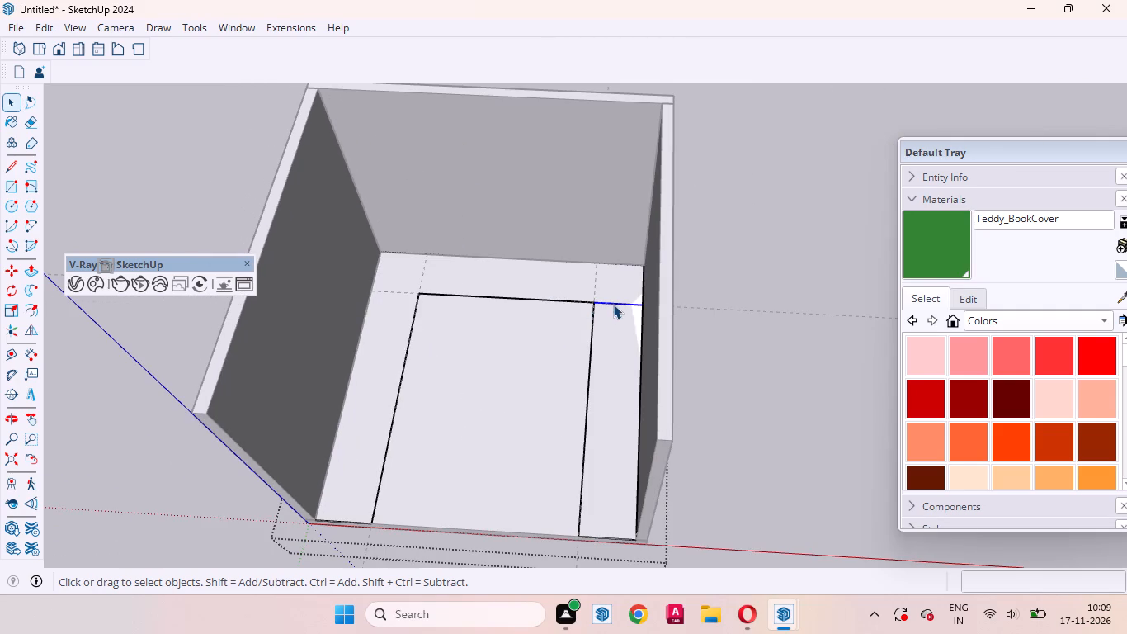
right_click(613, 304)
click(639, 330)
Push/Pull the U-shaped floor face up 34" to form the counter block.
click(620, 333)
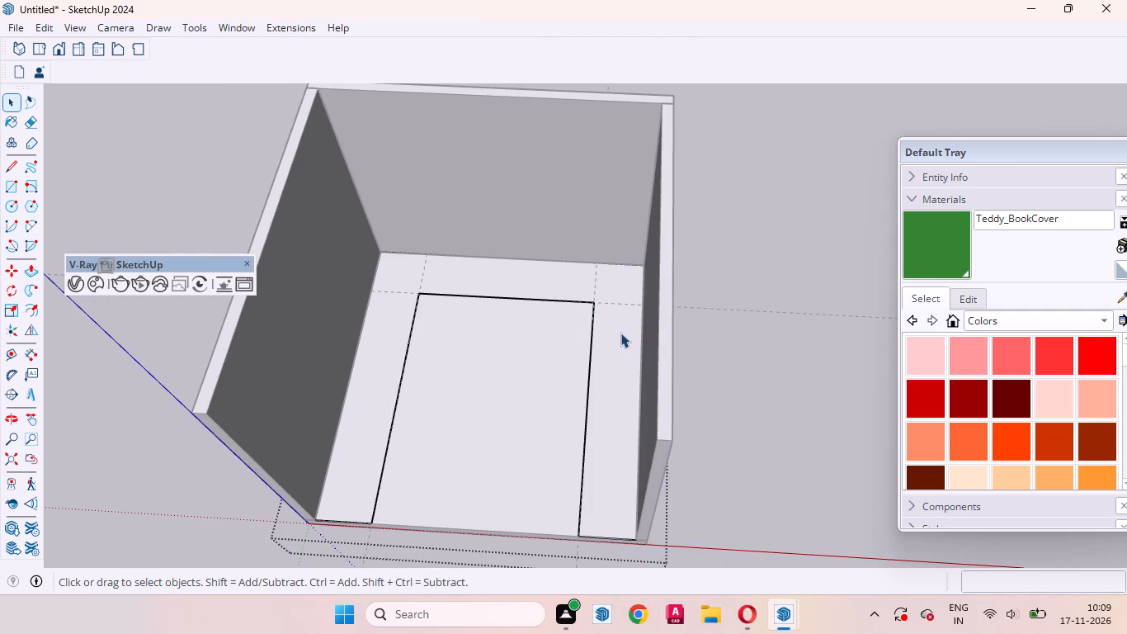
key(p)
click(620, 333)
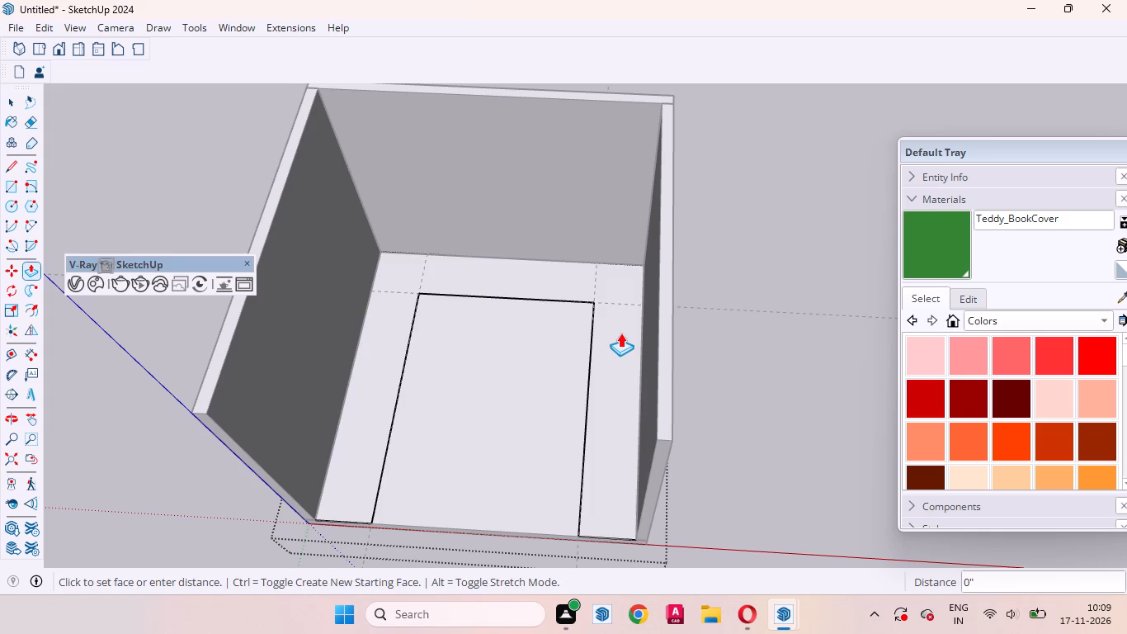
key(3)
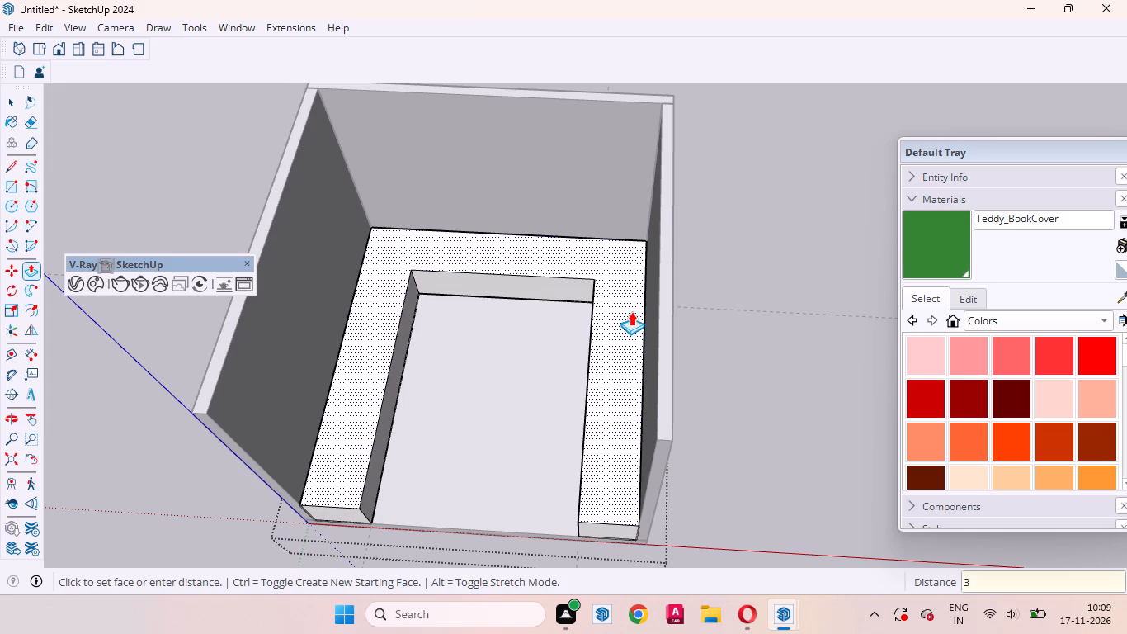
key(4)
key(Return)
key(space)
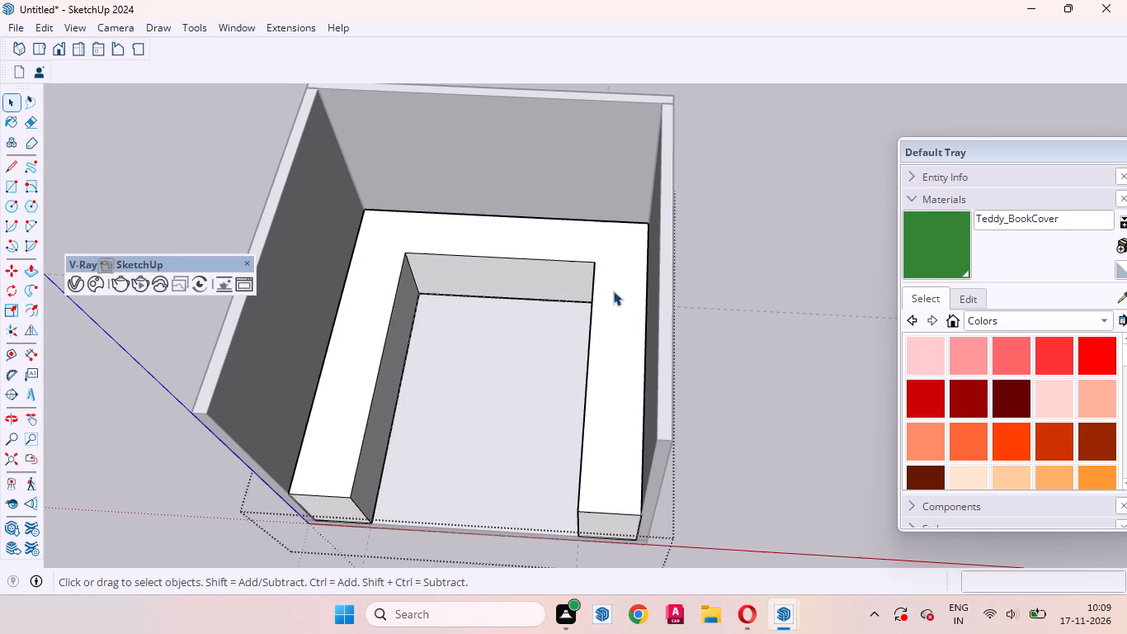
Copy the three inner bottom edges of the U-shaped block 4" straight up its inner faces.
middle_drag(511, 348, 535, 121)
scroll(464, 418, up, 7)
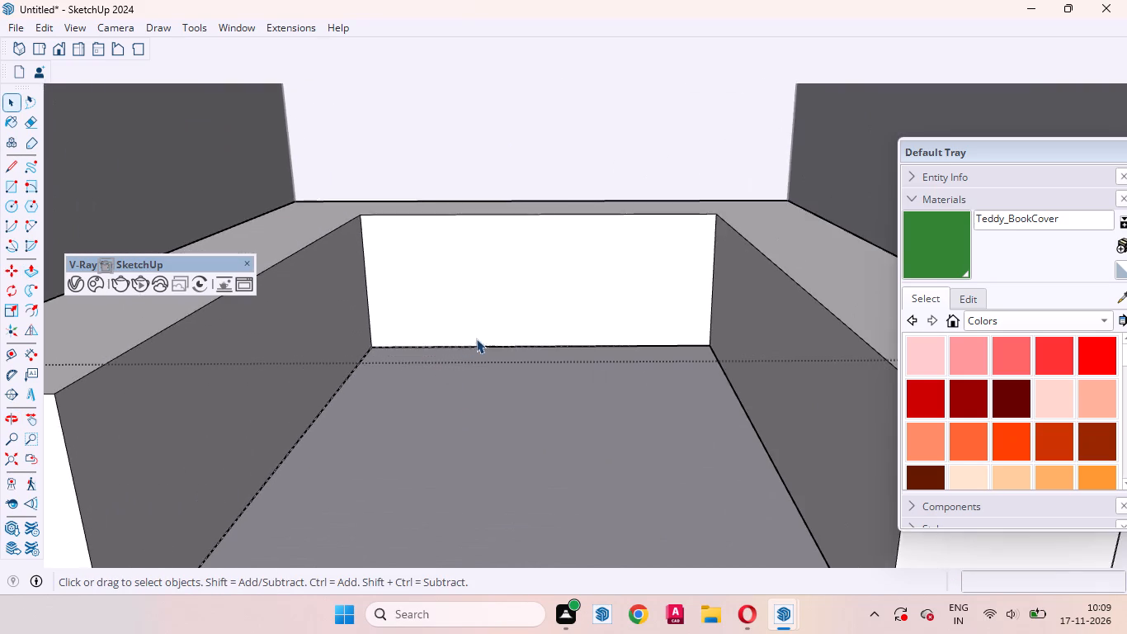
scroll(526, 352, down, 8)
middle_drag(505, 396, 620, 337)
scroll(521, 347, up, 7)
click(495, 377)
middle_drag(517, 392, 424, 436)
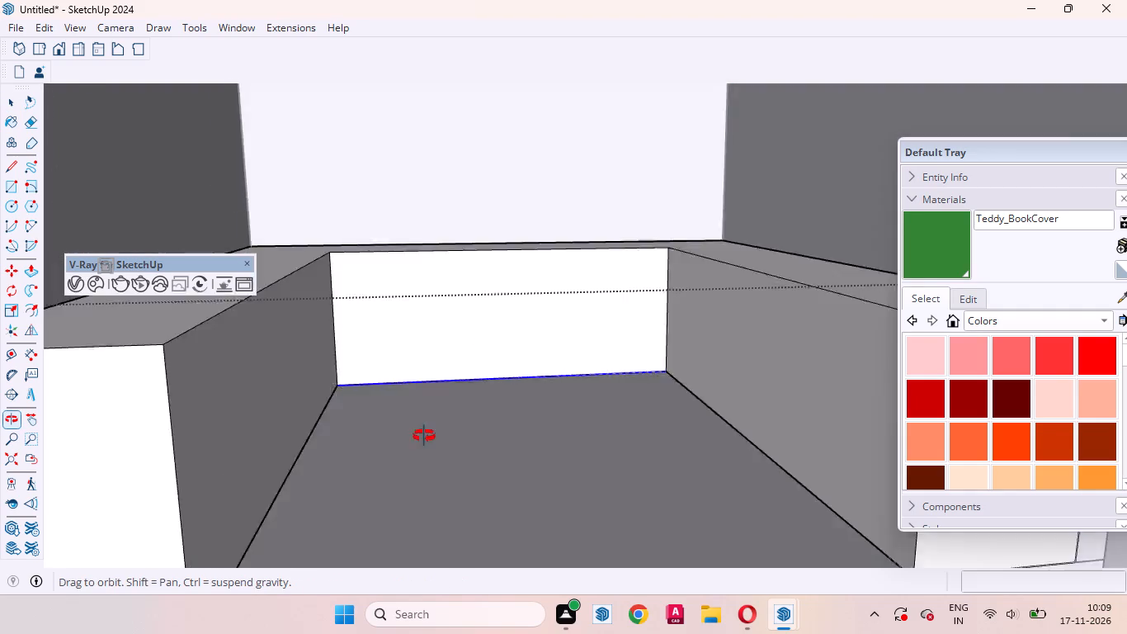
middle_drag(424, 436, 389, 454)
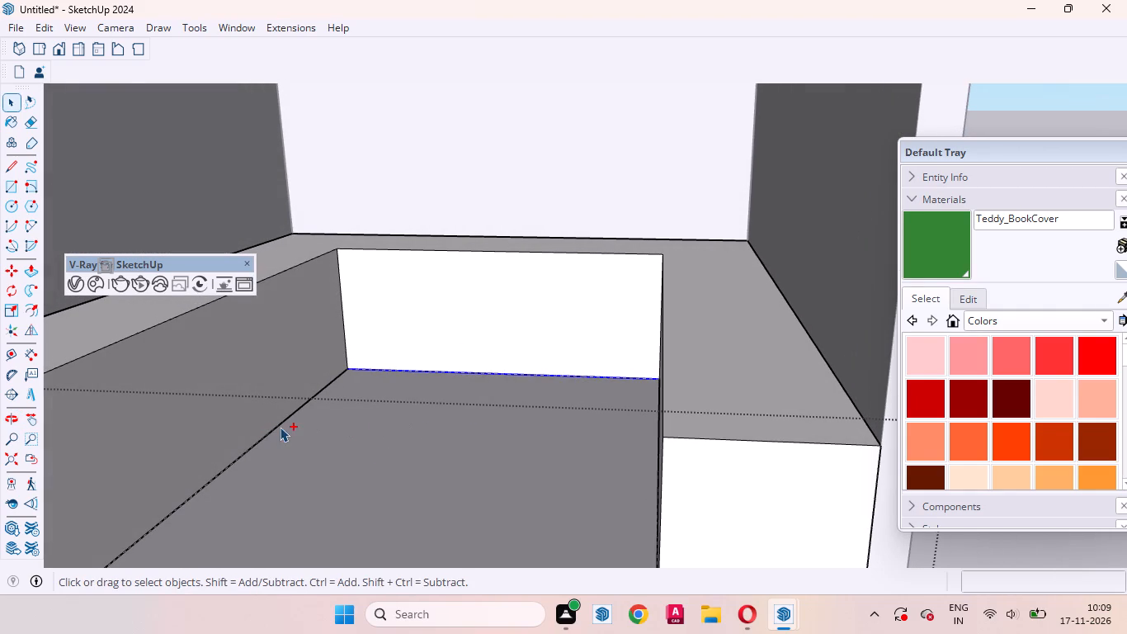
ctrl+click(280, 427)
ctrl+scroll(567, 349, down, 4)
ctrl+middle_drag(630, 442, 782, 438)
ctrl+scroll(631, 450, up, 3)
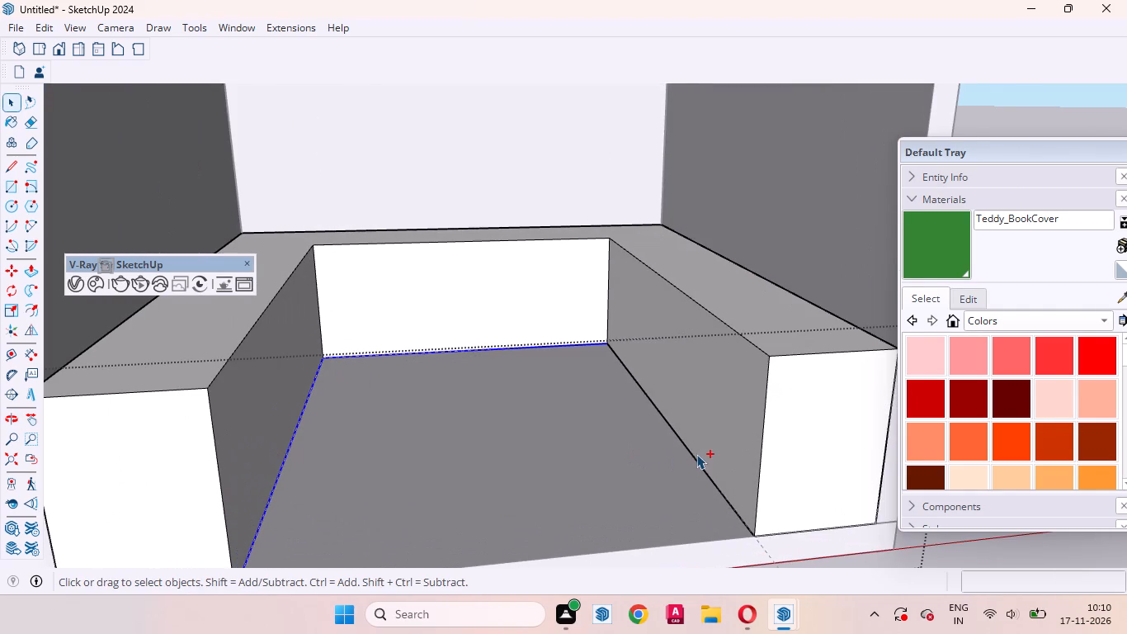
ctrl+click(695, 460)
key(m)
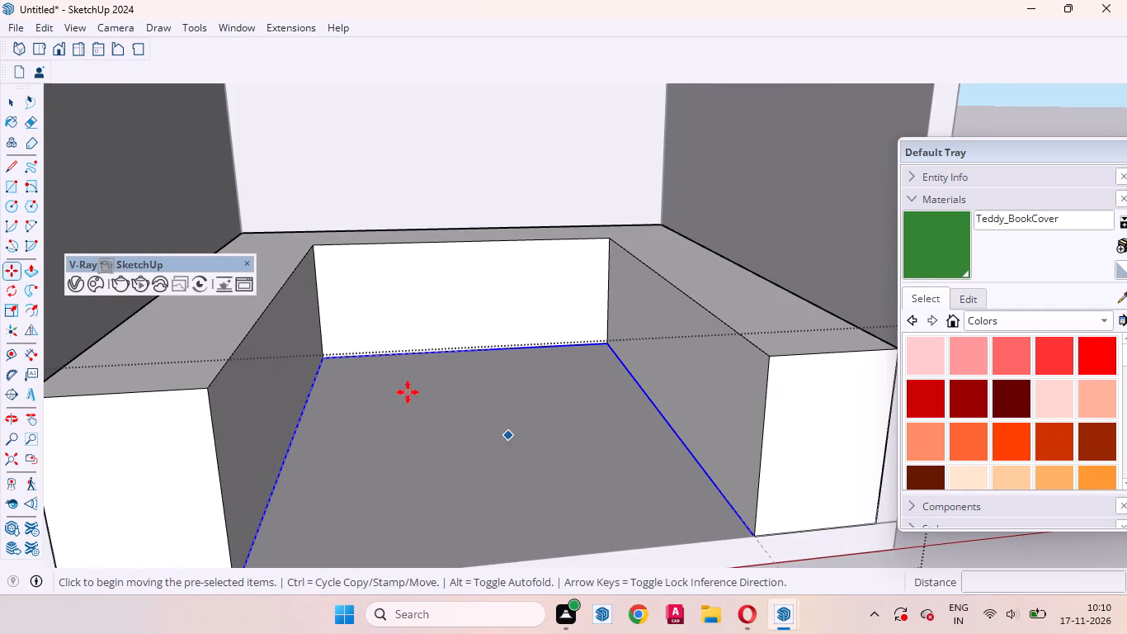
click(475, 338)
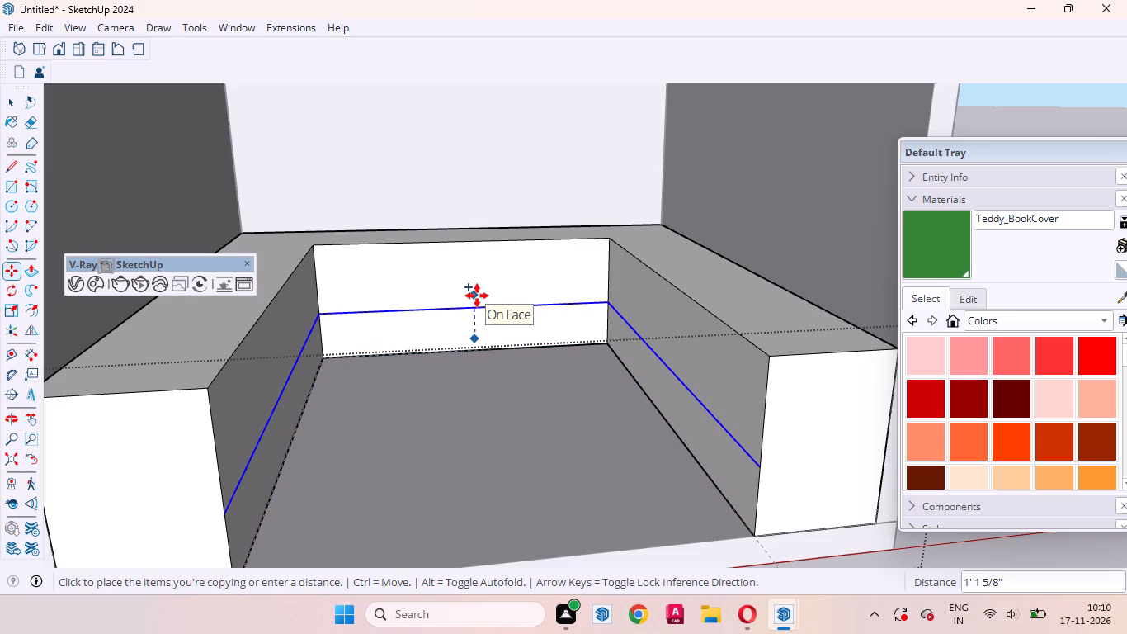
key(Up)
key(4)
key(Return)
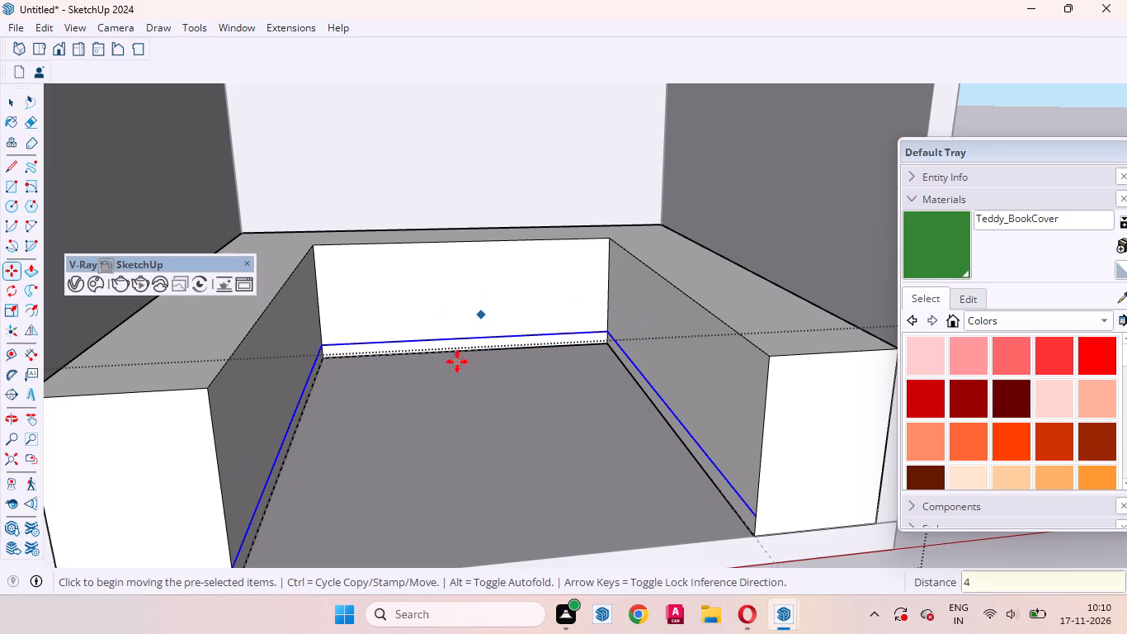
key(space)
Push the 4" high base strips on all three inner faces inward 2" to form a recessed toe kick.
scroll(418, 341, up, 8)
click(406, 348)
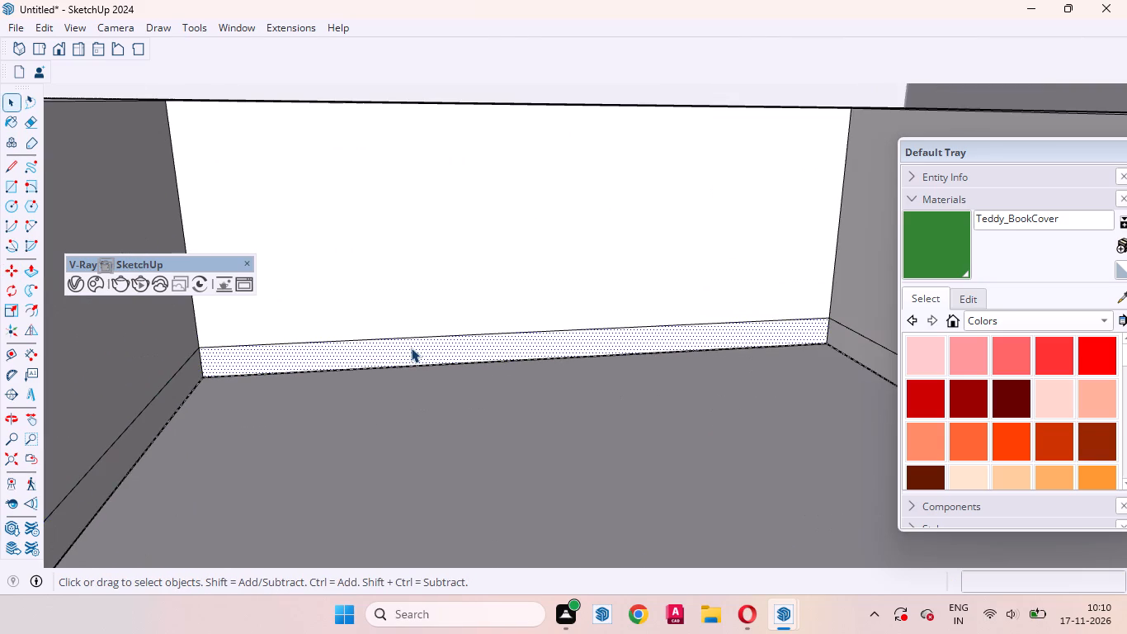
key(p)
click(411, 348)
key(2)
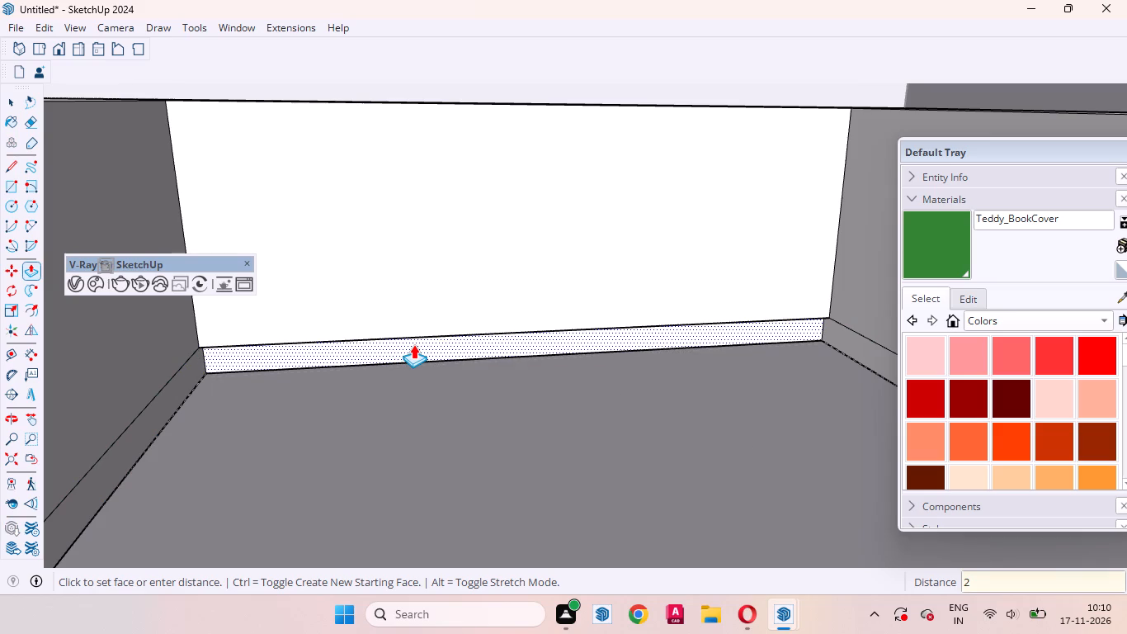
key(Return)
double_click(862, 360)
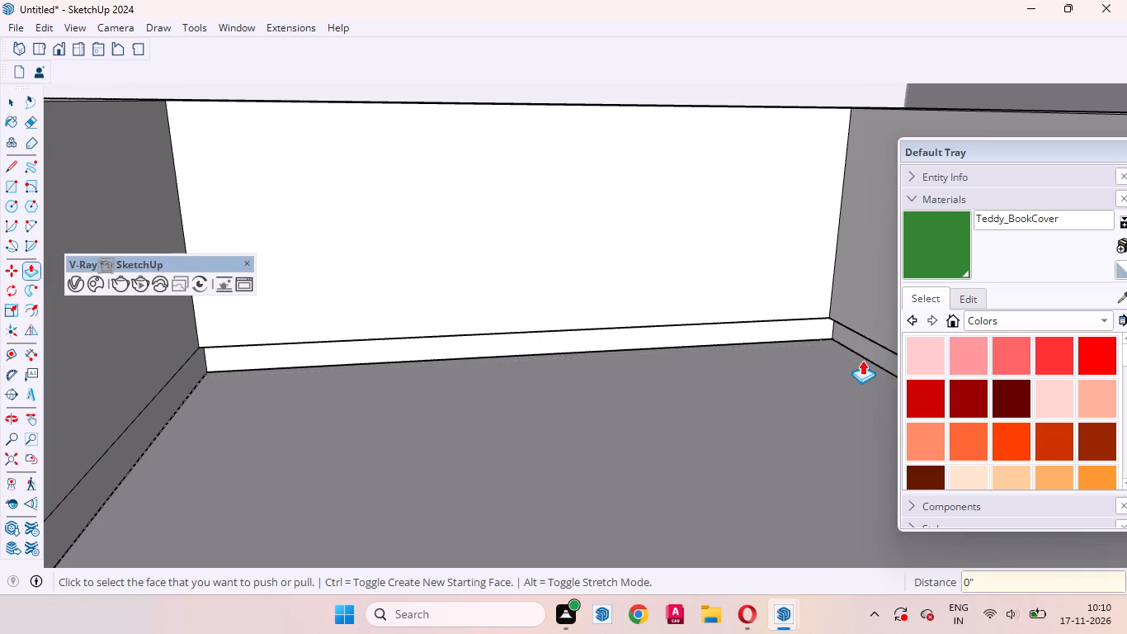
double_click(181, 395)
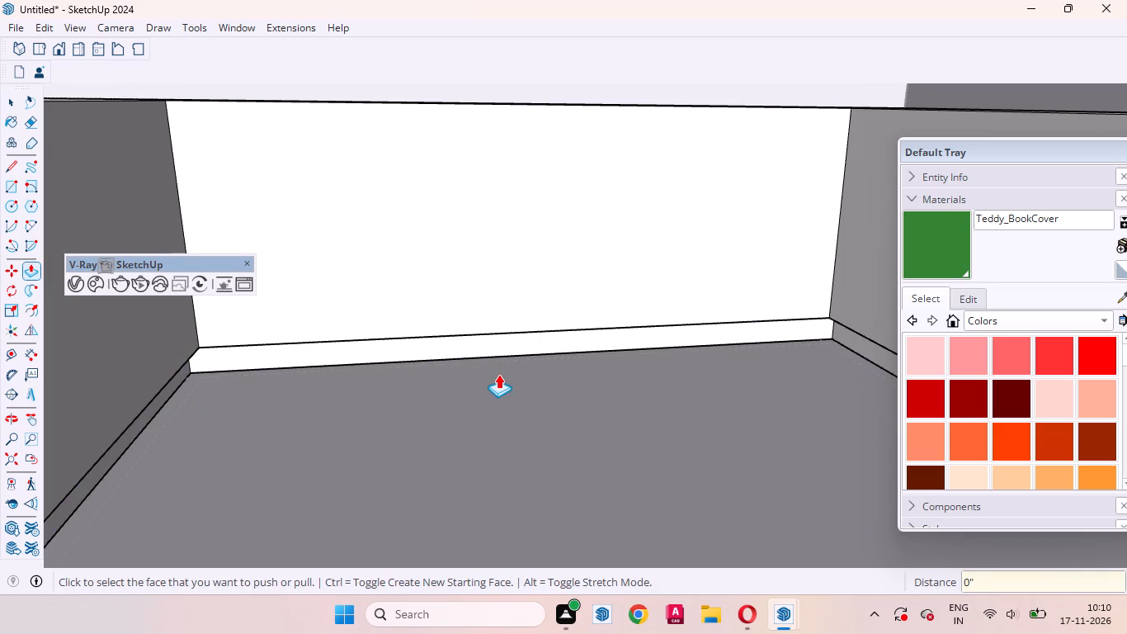
key(space)
Measure the width of the back counter's front face along its top edge.
scroll(548, 347, down, 15)
middle_drag(592, 380, 582, 380)
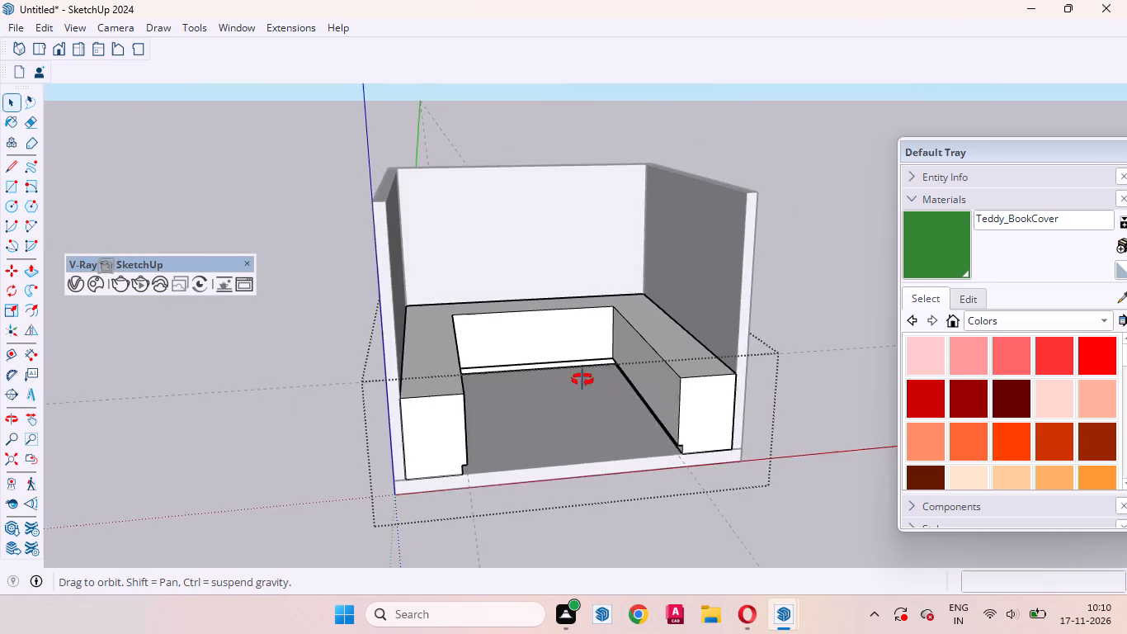
middle_drag(582, 380, 553, 401)
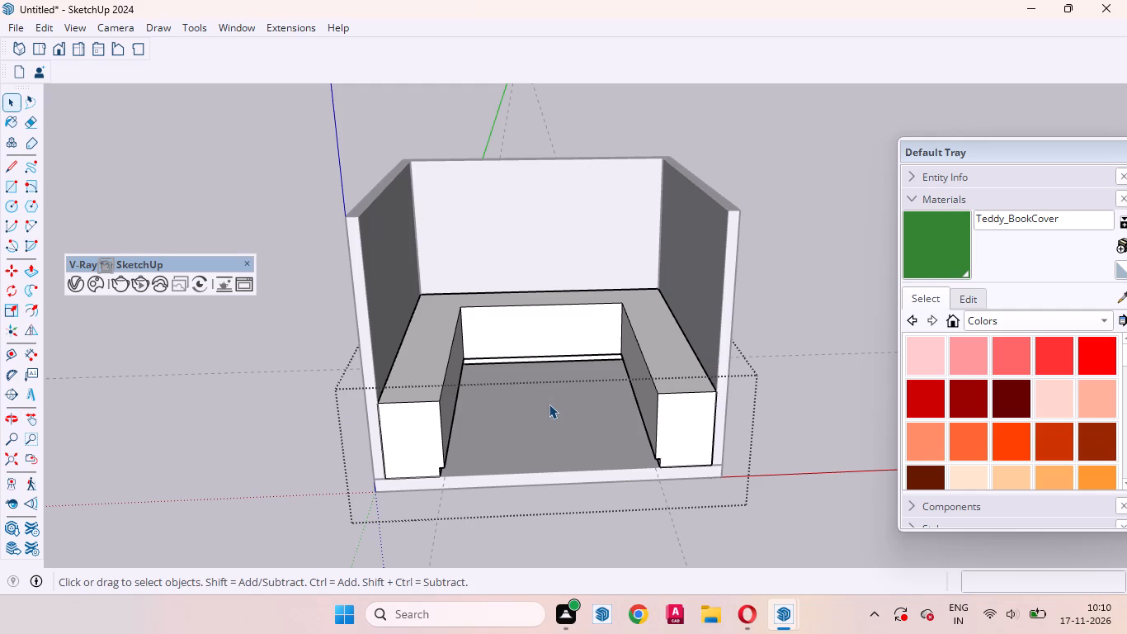
scroll(545, 405, up, 4)
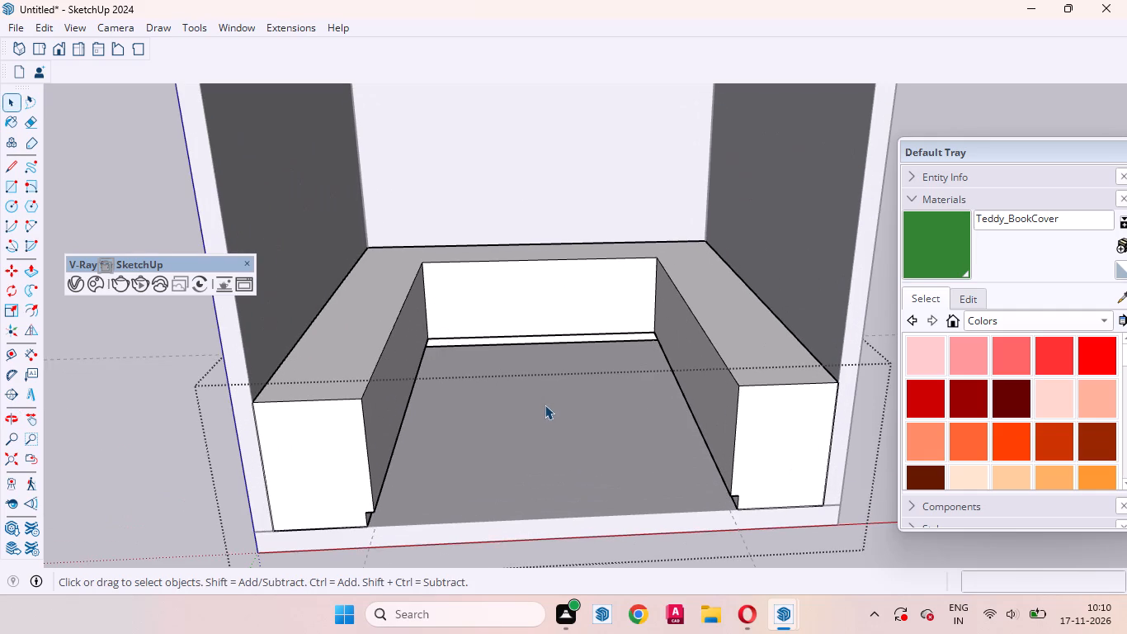
click(525, 282)
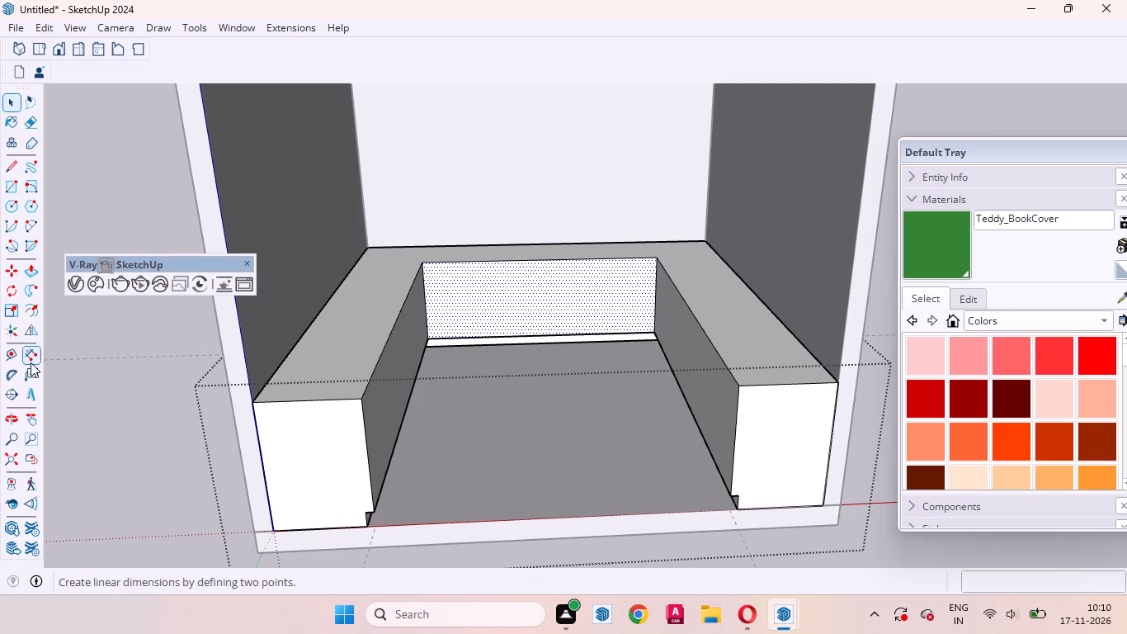
click(31, 360)
click(422, 260)
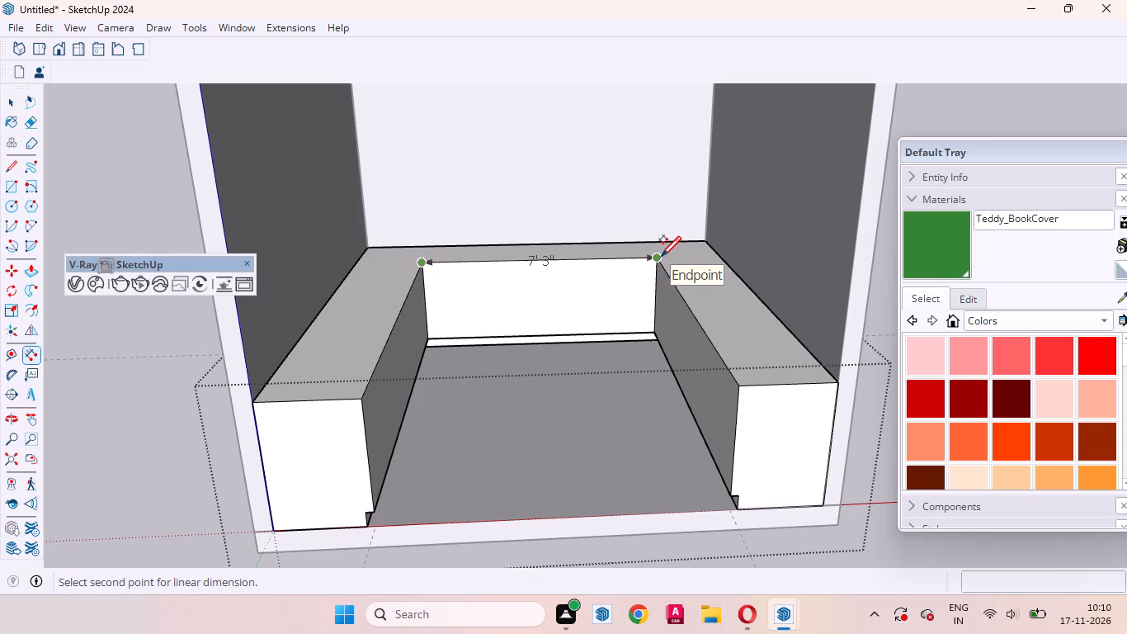
key(space)
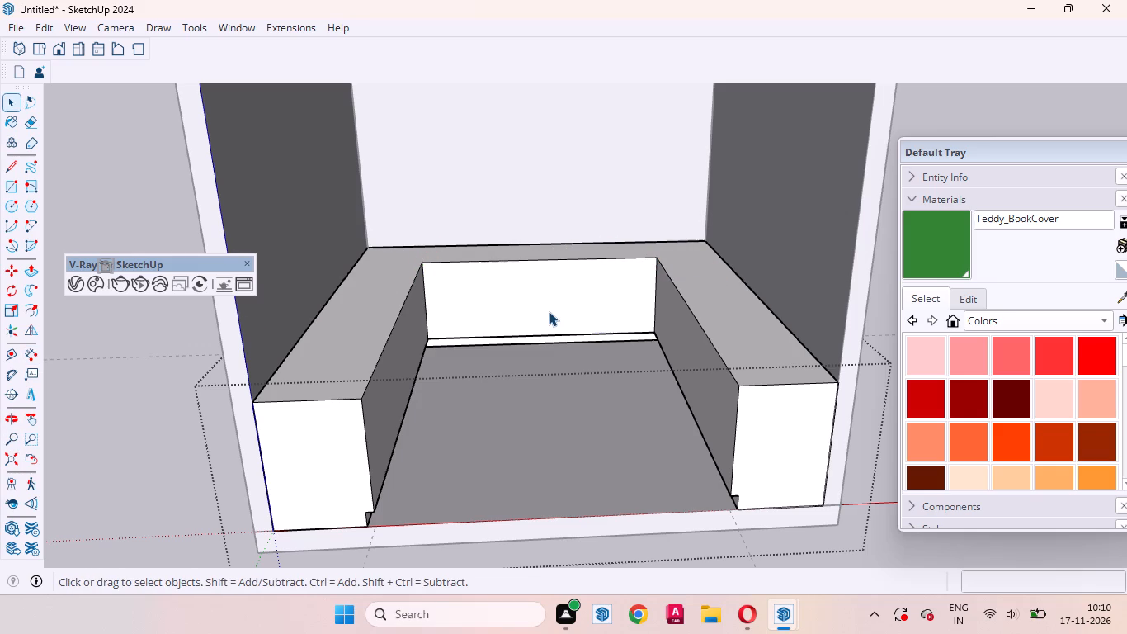
Draw a 2' 6" vertical line down the middle of the back counter's front face, from top edge to toe kick.
scroll(549, 311, up, 3)
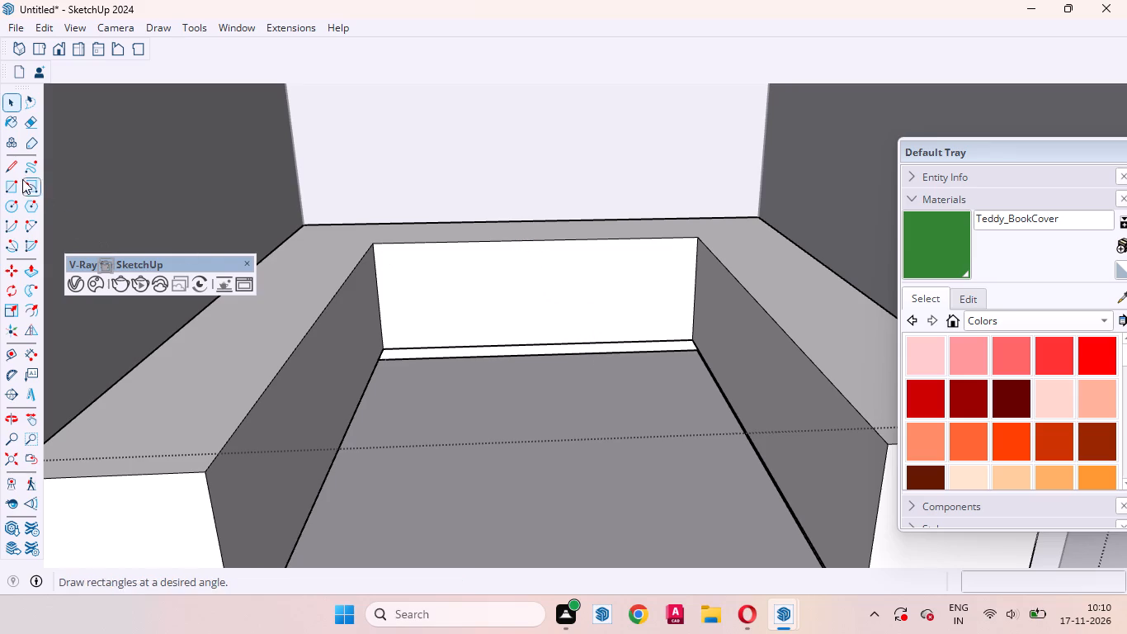
click(5, 168)
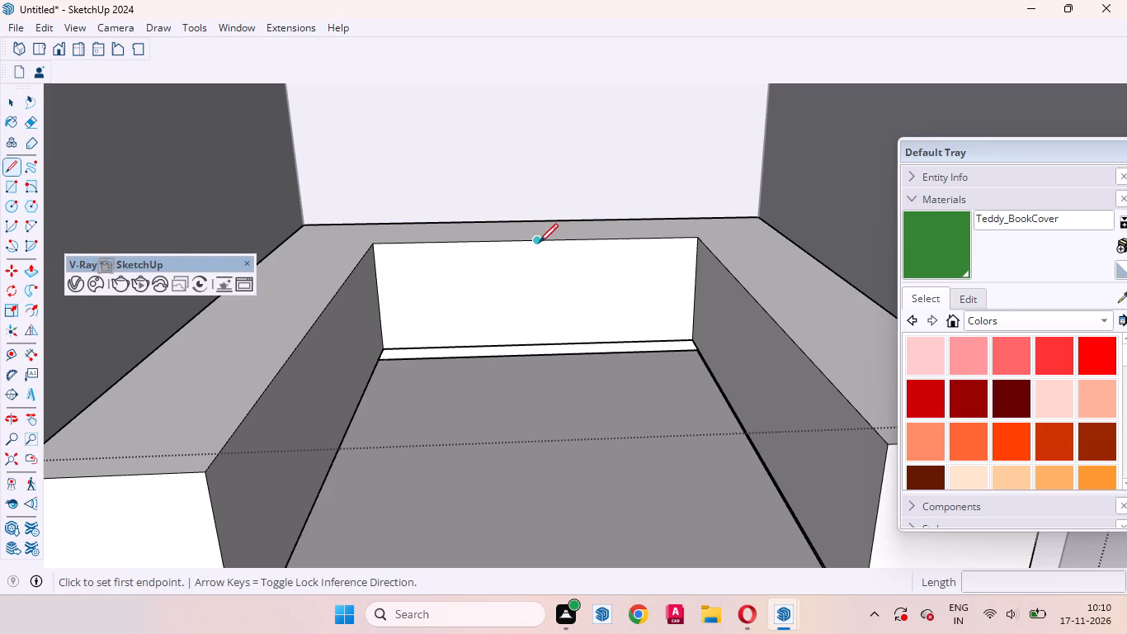
click(537, 243)
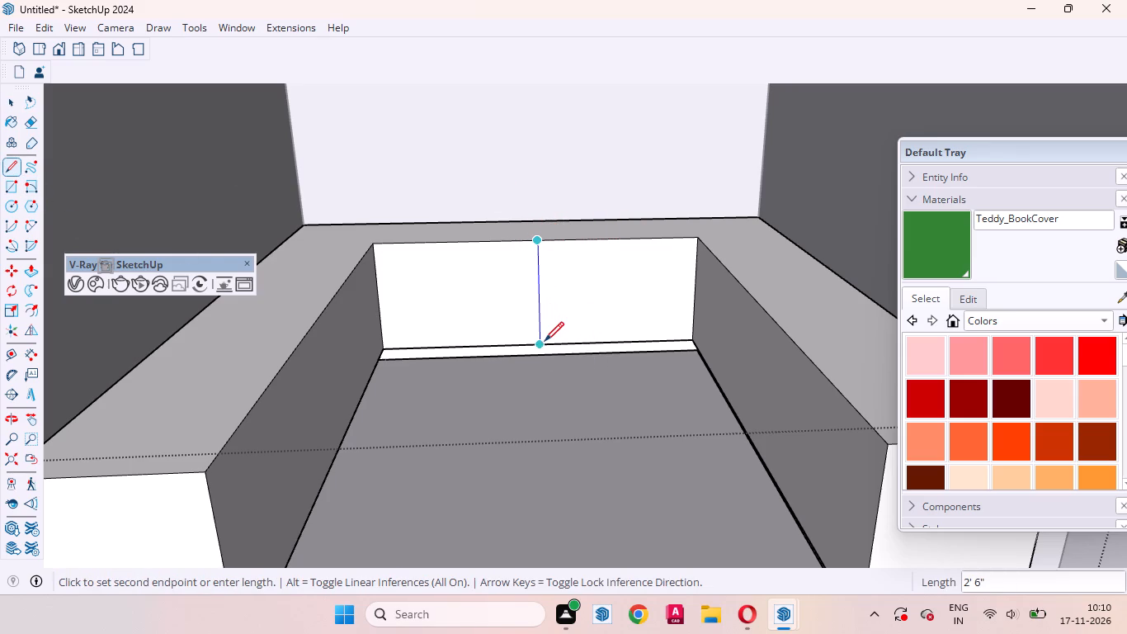
click(543, 343)
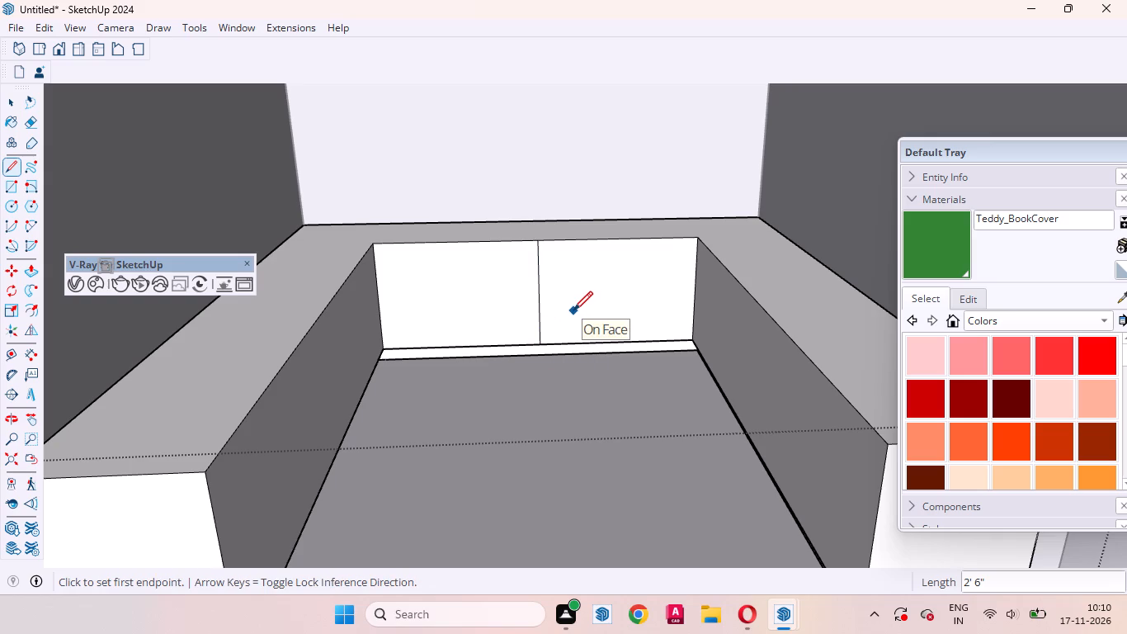
key(space)
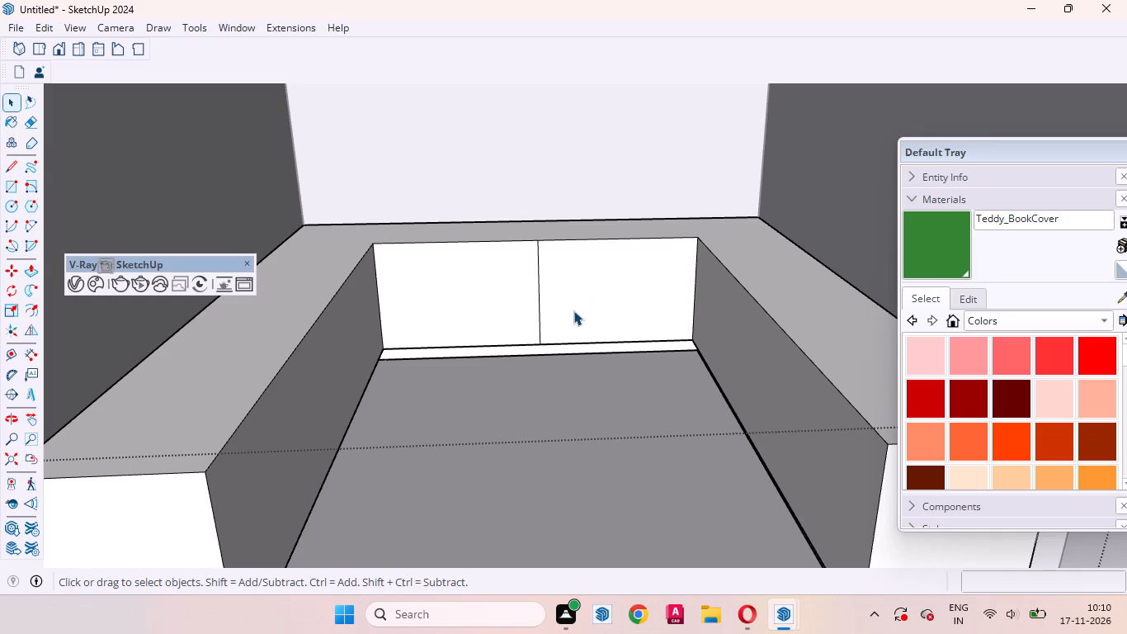
Place vertical guides 1' 6" to each side of the centre line on the back counter's front face.
key(t)
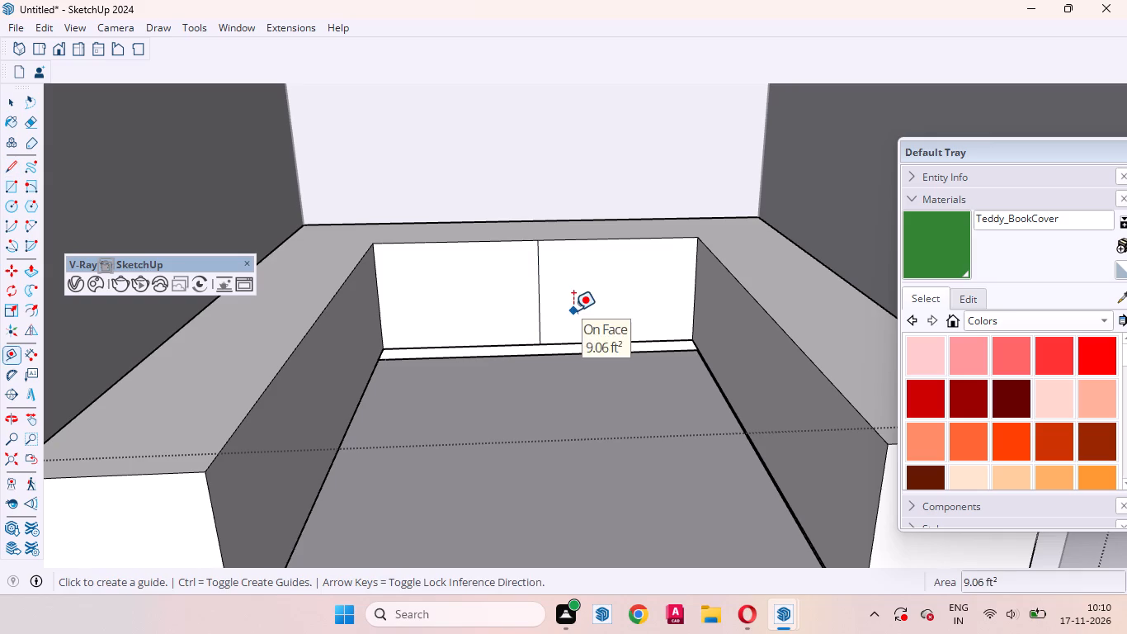
click(539, 274)
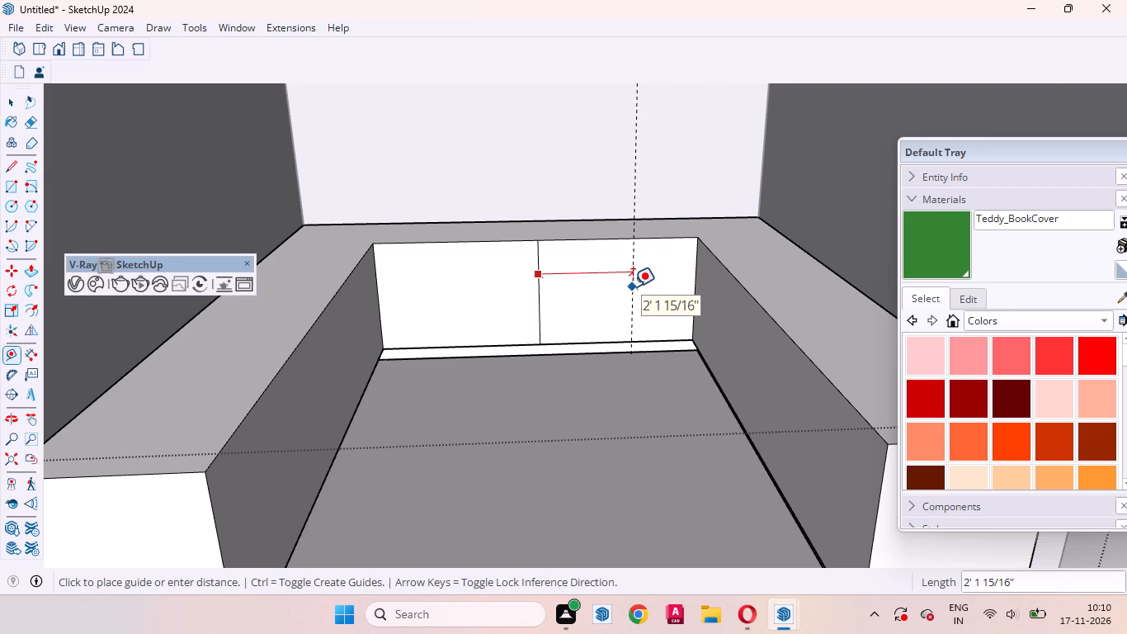
text(1')
key(5)
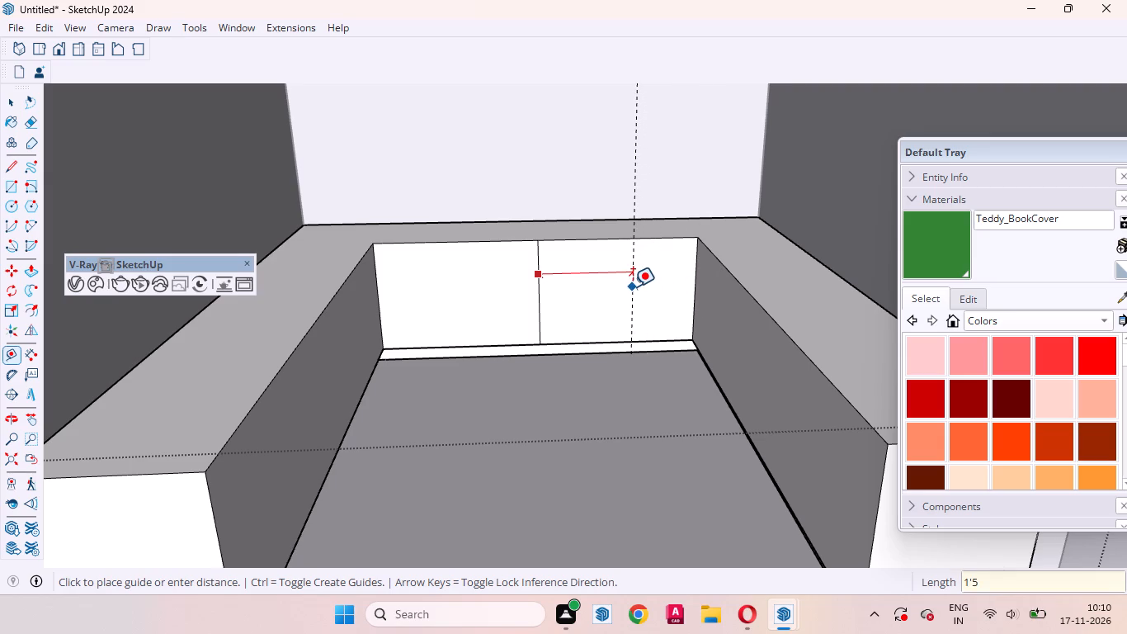
key(BackSpace)
key(6)
key(Return)
click(538, 282)
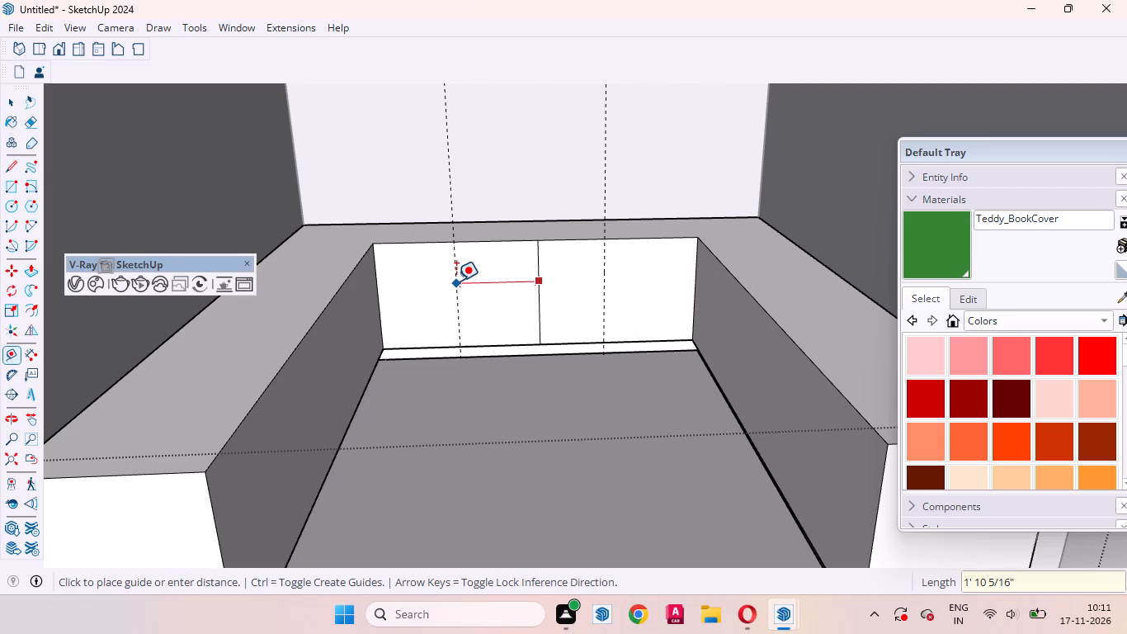
key(1)
key(apostrophe)
key(6)
key(Return)
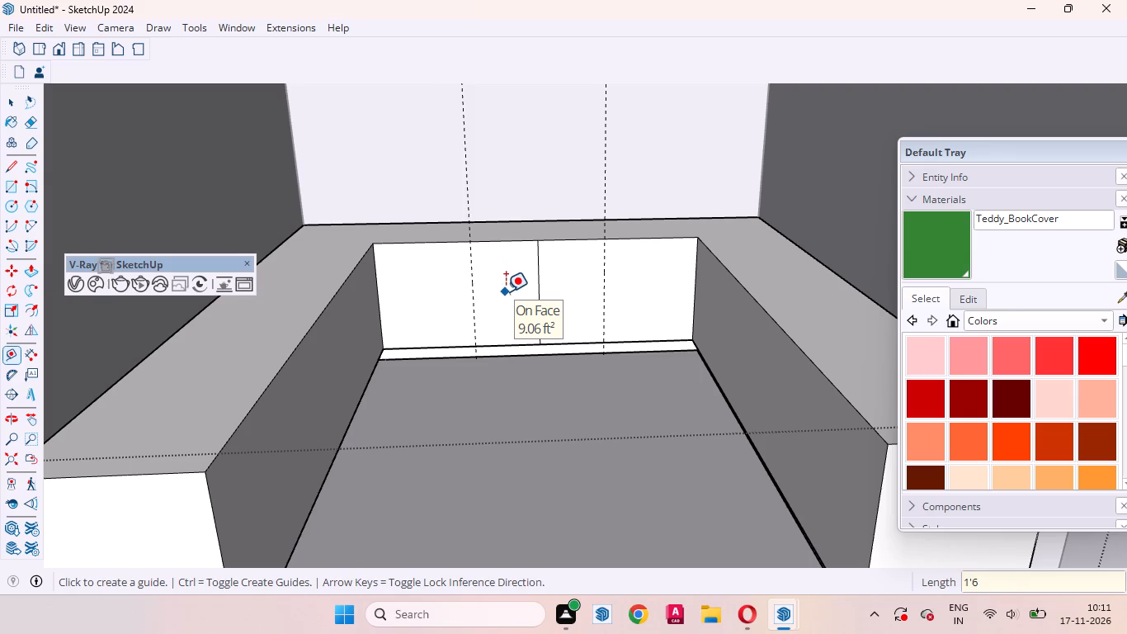
key(space)
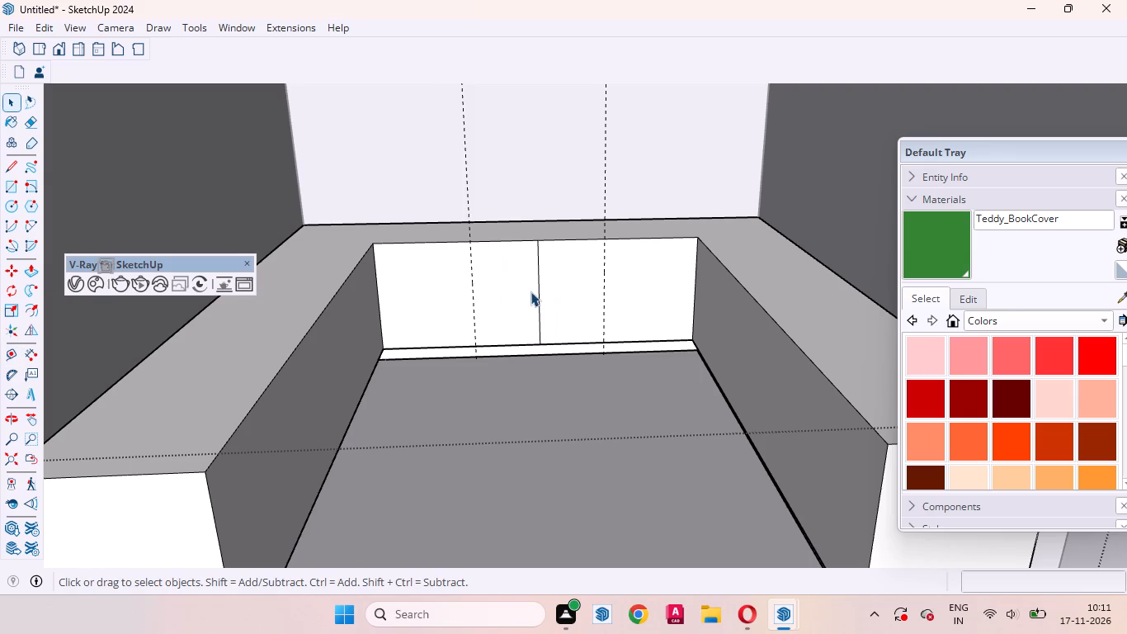
Erase the vertical centre line from the back counter's front face.
key(space)
click(535, 283)
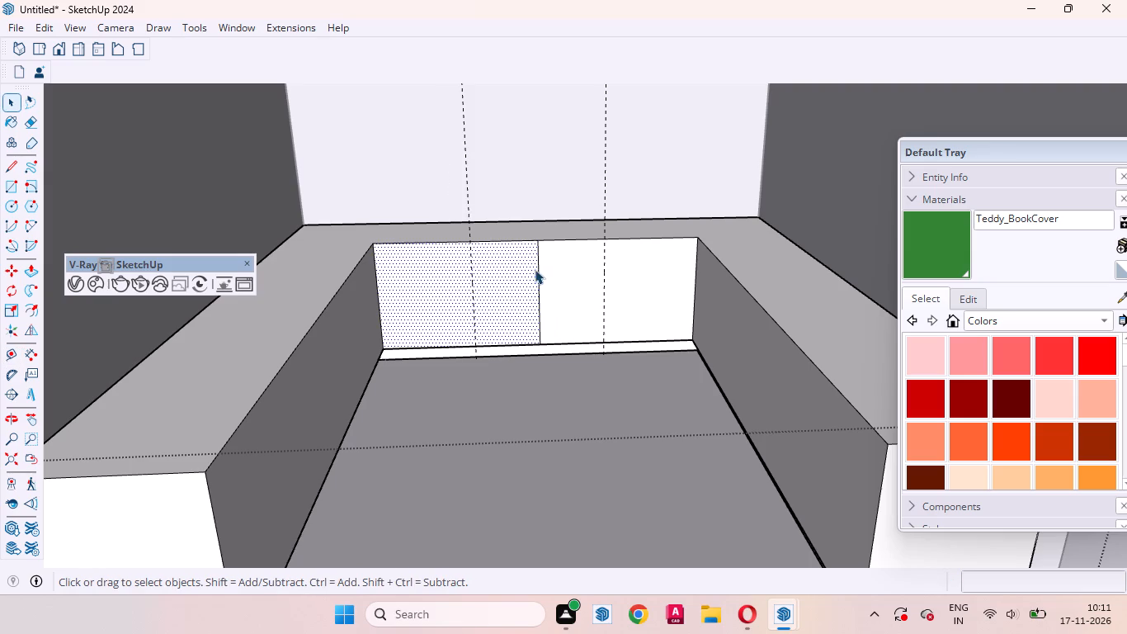
click(537, 267)
right_click(537, 267)
click(576, 291)
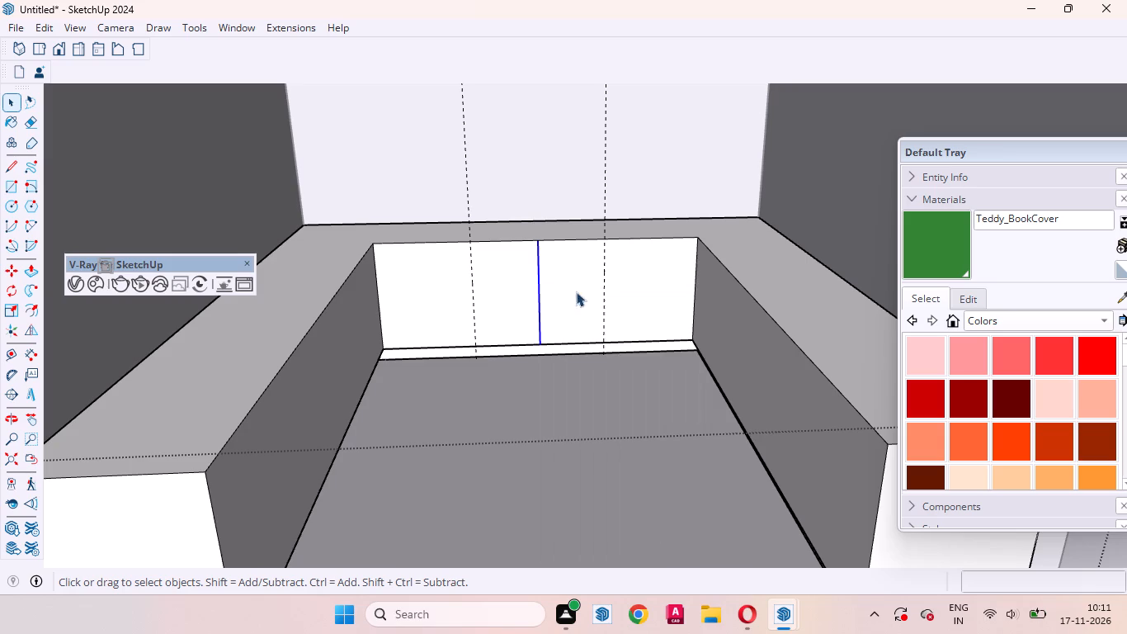
Draw a rectangle between the two guides on the back counter's front face, from the toe kick to the top edge.
click(13, 189)
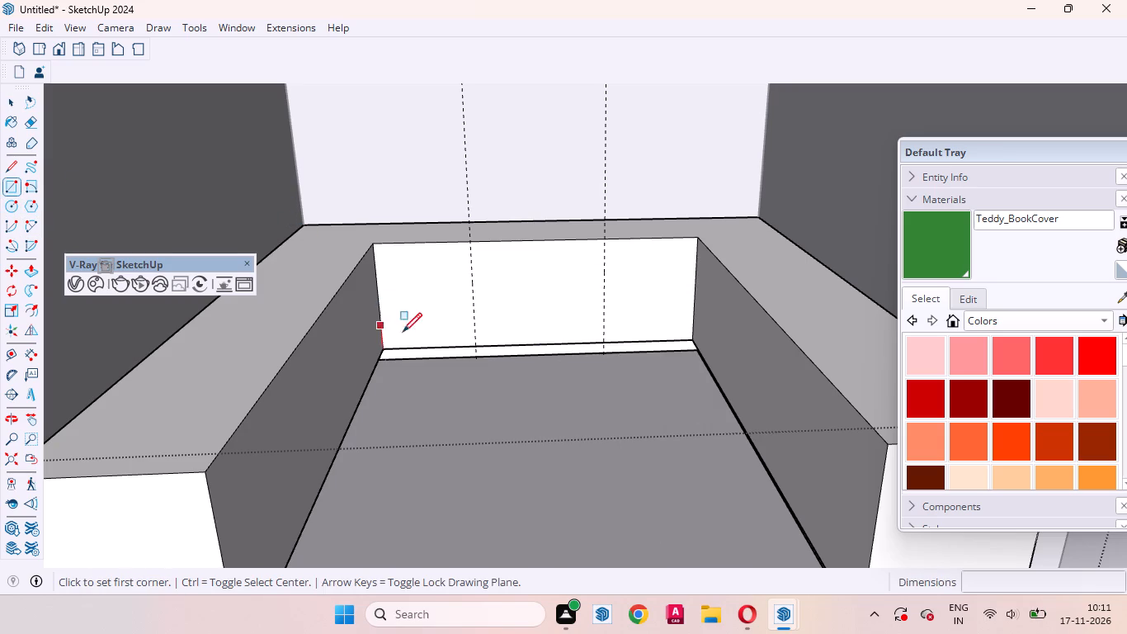
click(478, 345)
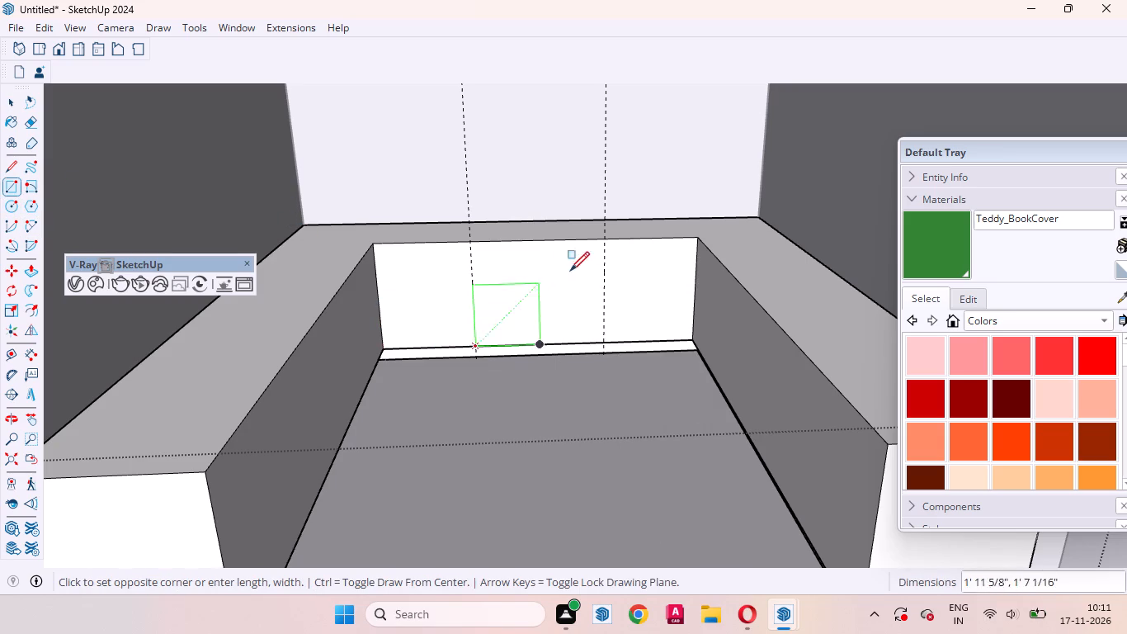
click(606, 242)
middle_drag(572, 357, 562, 343)
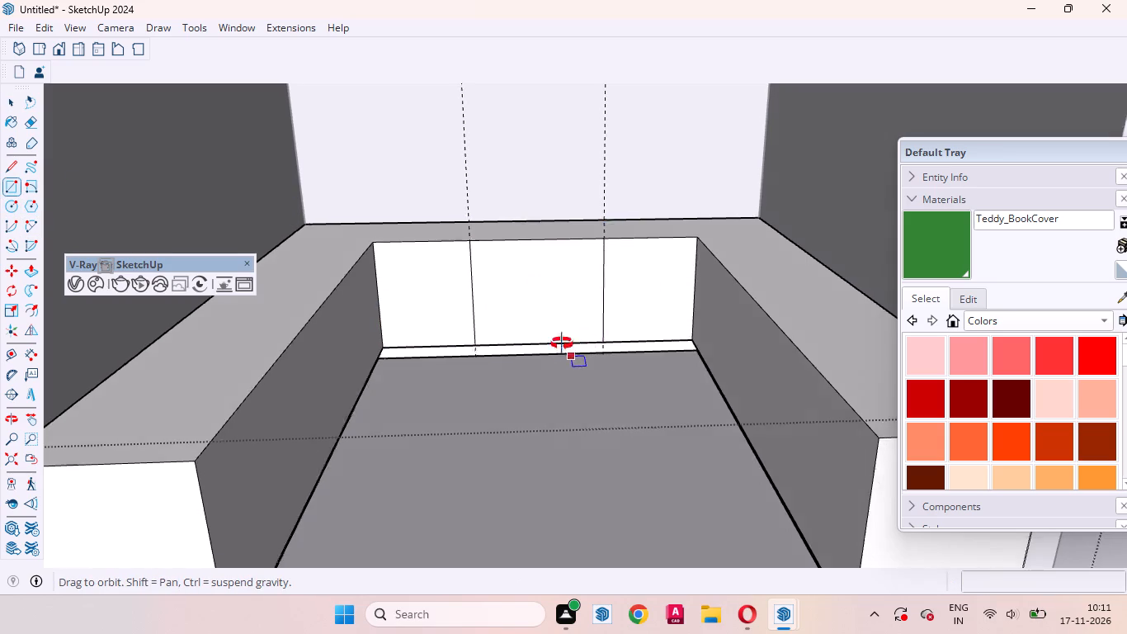
middle_drag(562, 343, 565, 371)
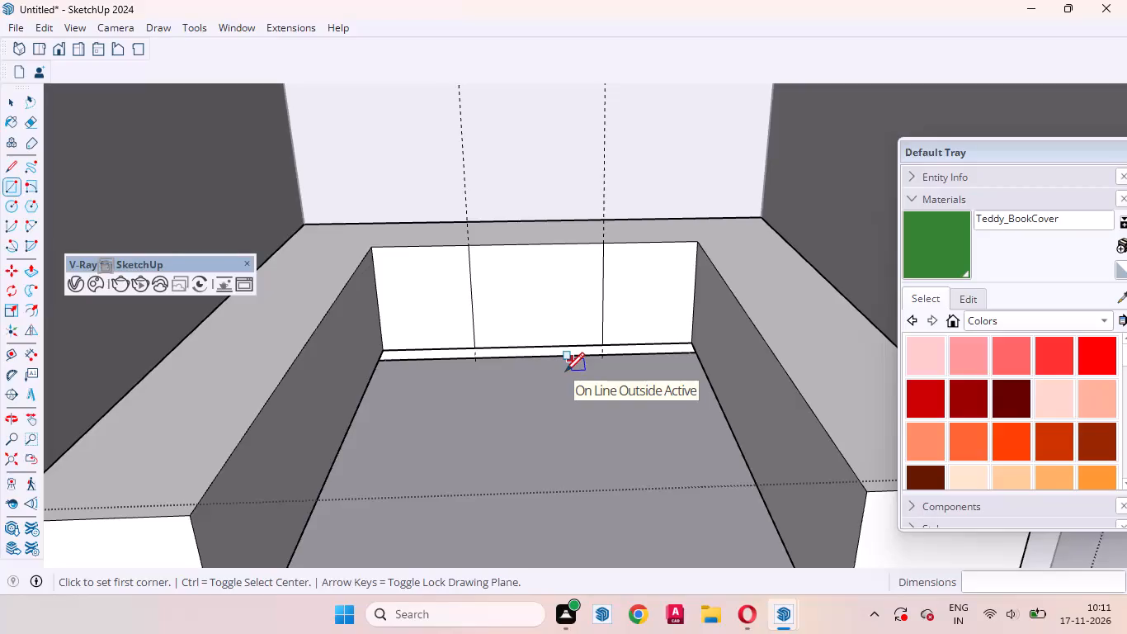
key(space)
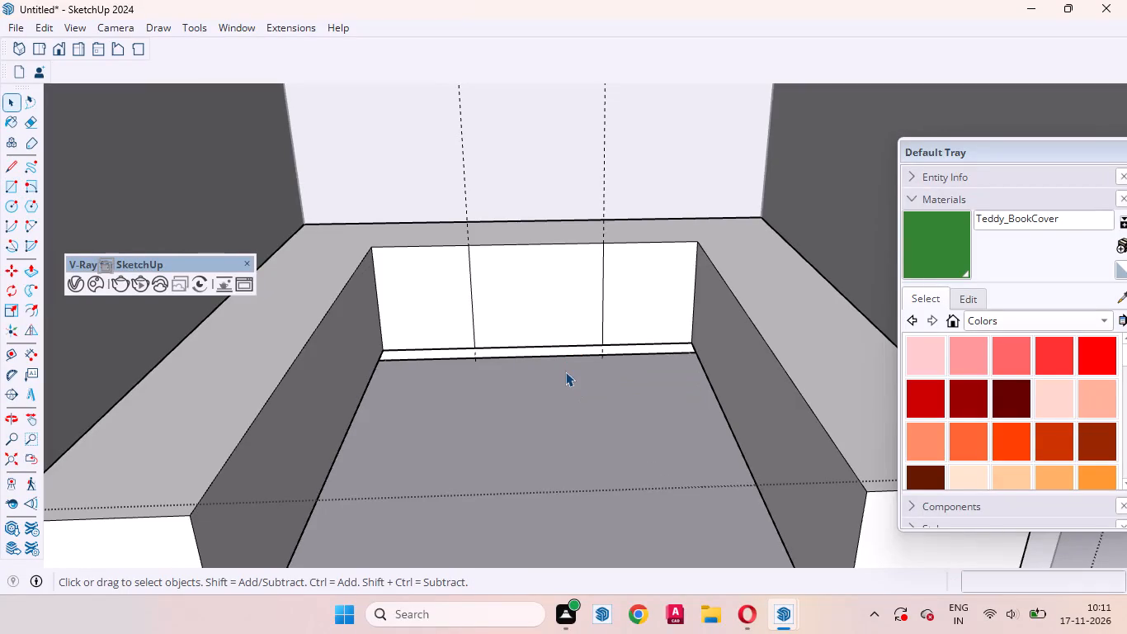
click(540, 319)
click(451, 303)
click(661, 293)
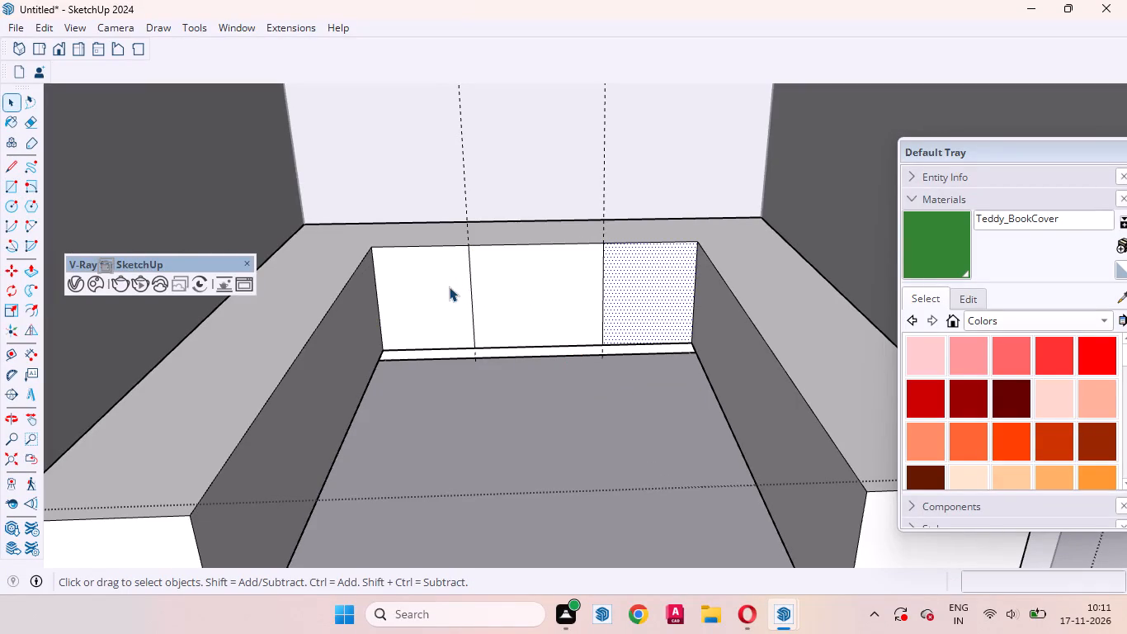
Copy the left vertical edge of the back counter's front face 2" inward.
click(374, 265)
right_click(417, 281)
key(m)
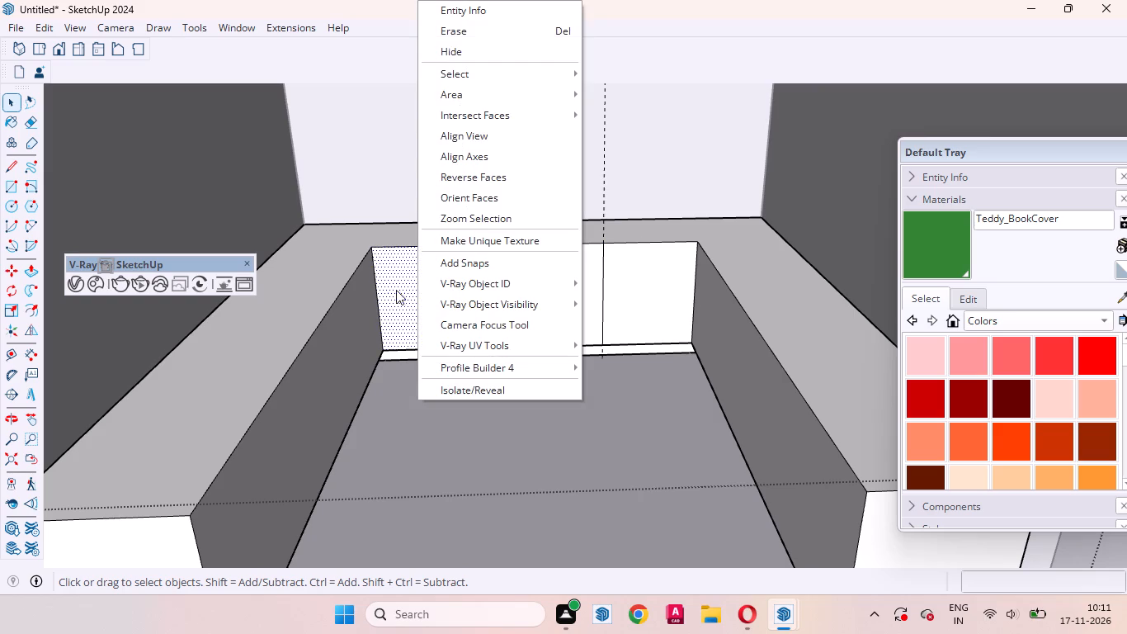
click(378, 284)
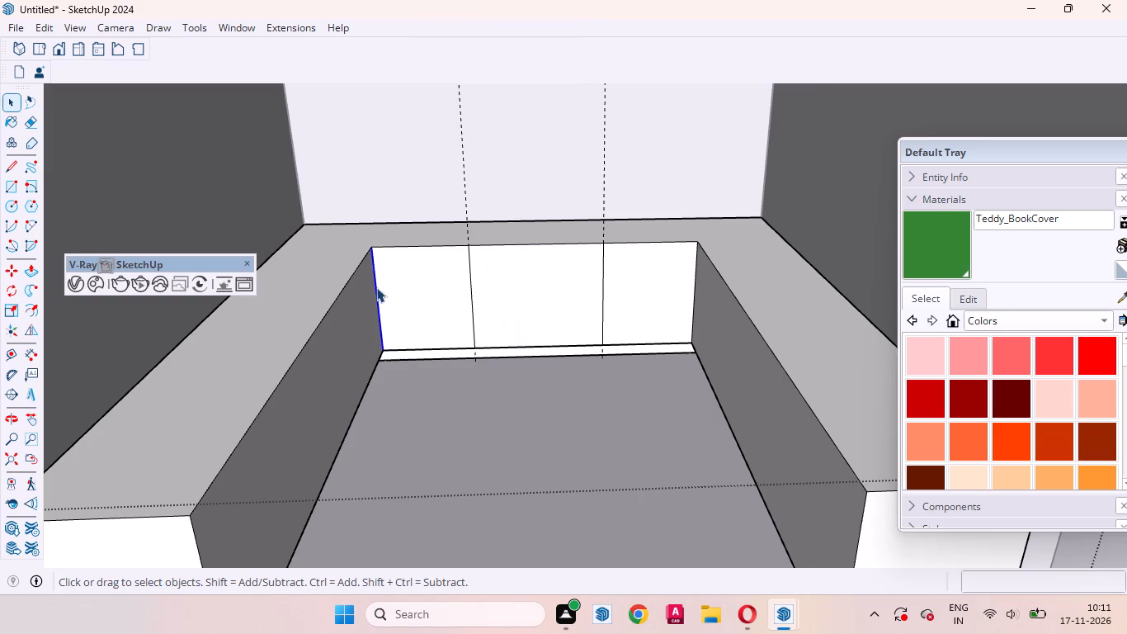
scroll(410, 347, up, 6)
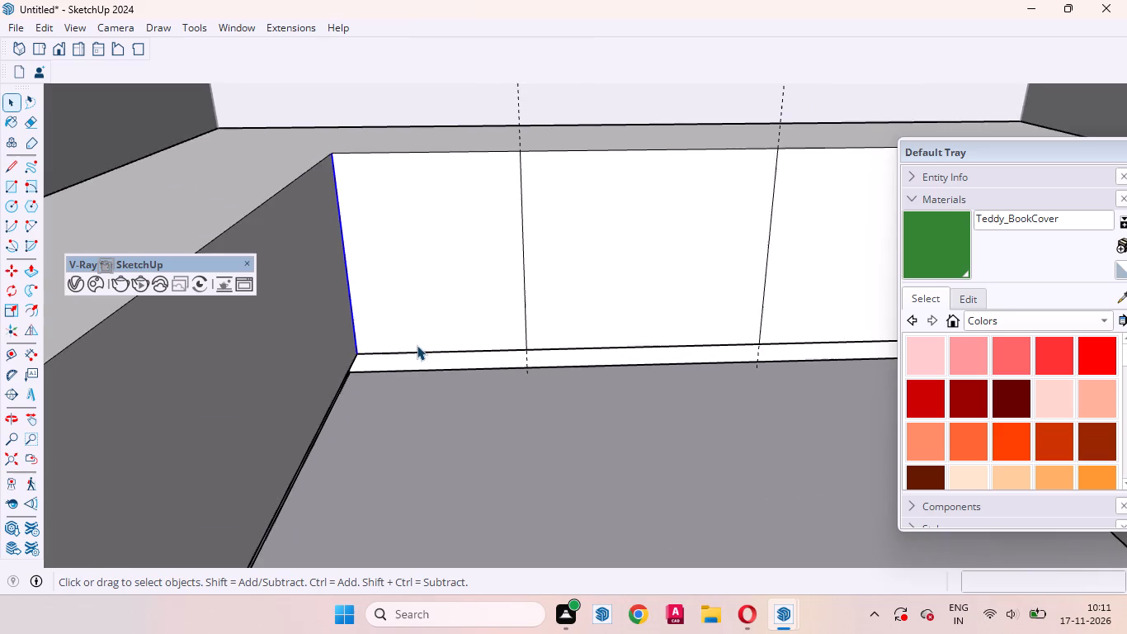
middle_drag(417, 345, 415, 296)
key(m)
scroll(391, 286, up, 3)
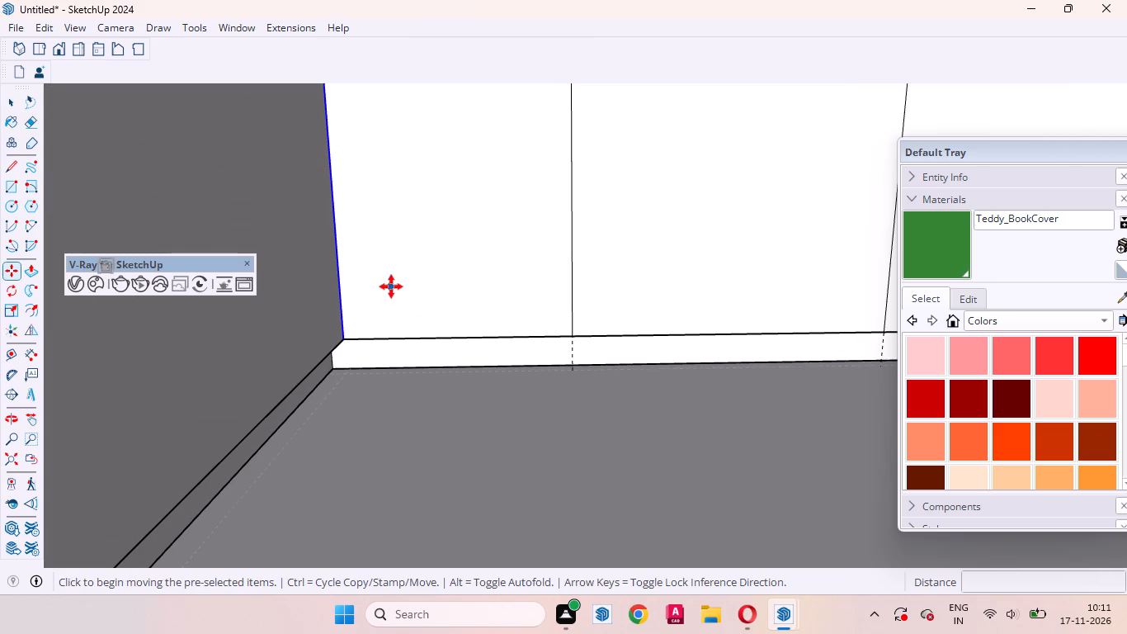
click(391, 286)
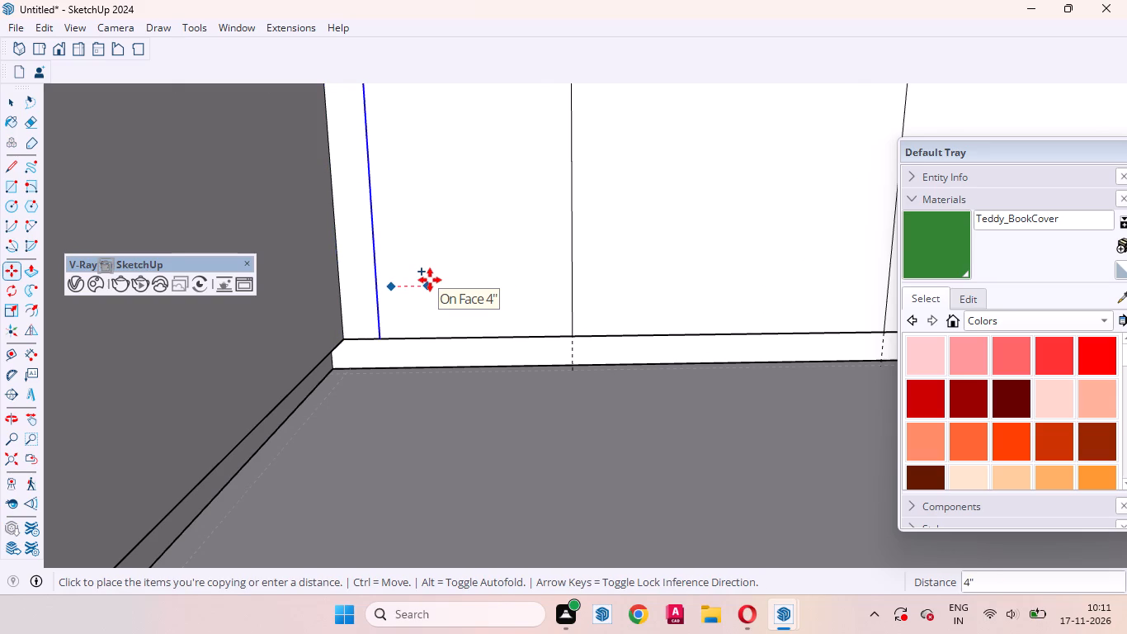
key(2)
key(Return)
key(space)
click(432, 281)
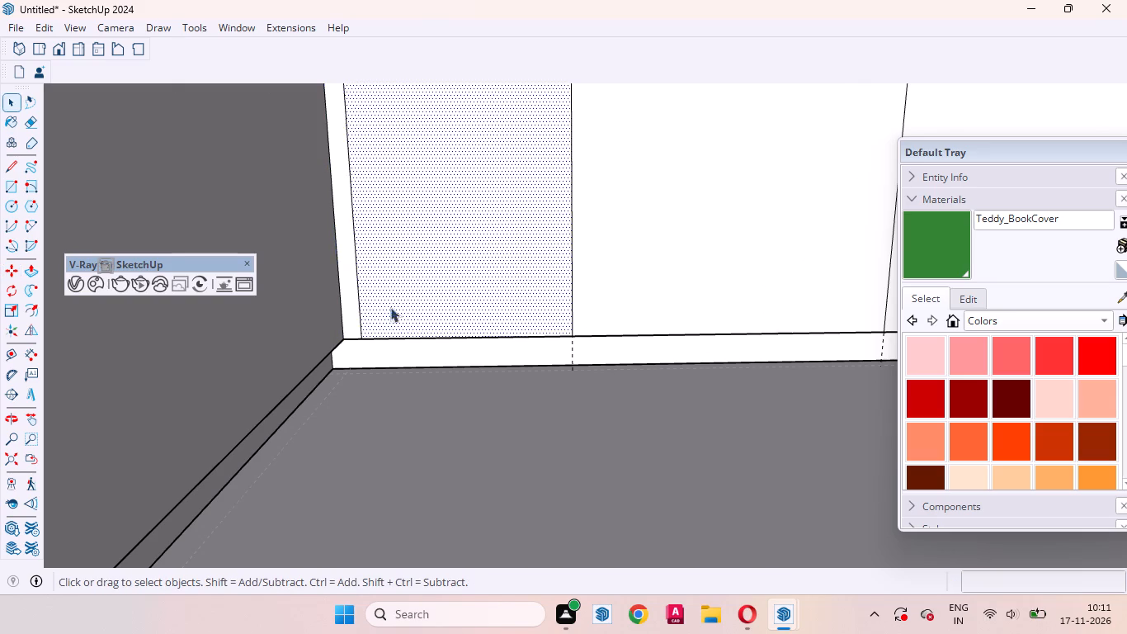
Copy the right vertical edge of the back counter's front face 2" inward.
scroll(347, 394, down, 11)
scroll(628, 292, up, 7)
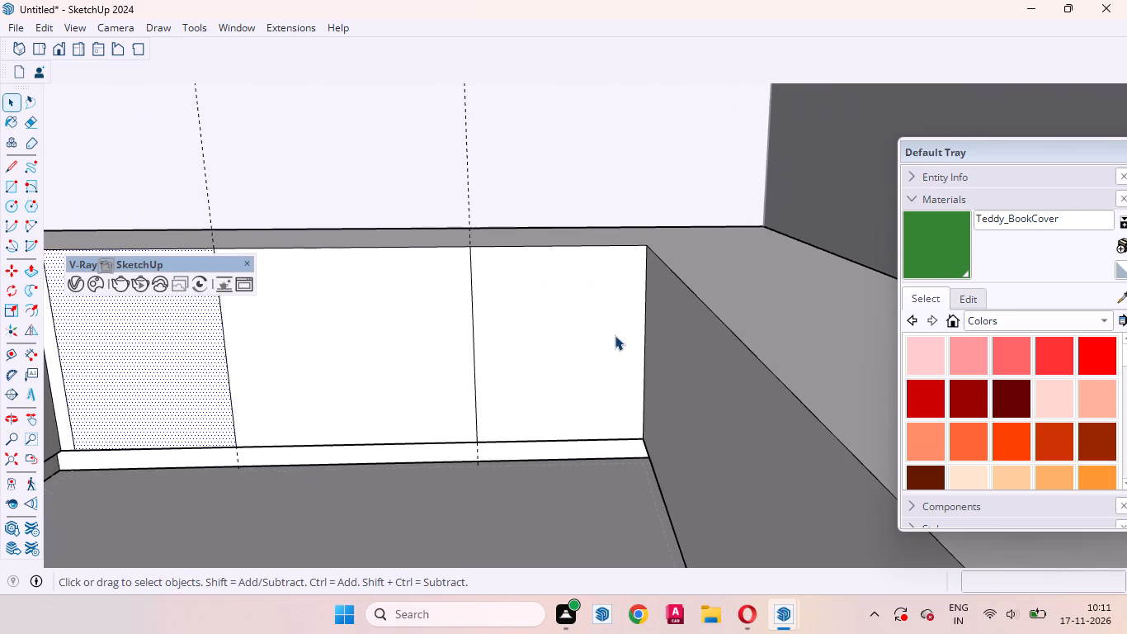
middle_drag(592, 349, 665, 338)
click(691, 291)
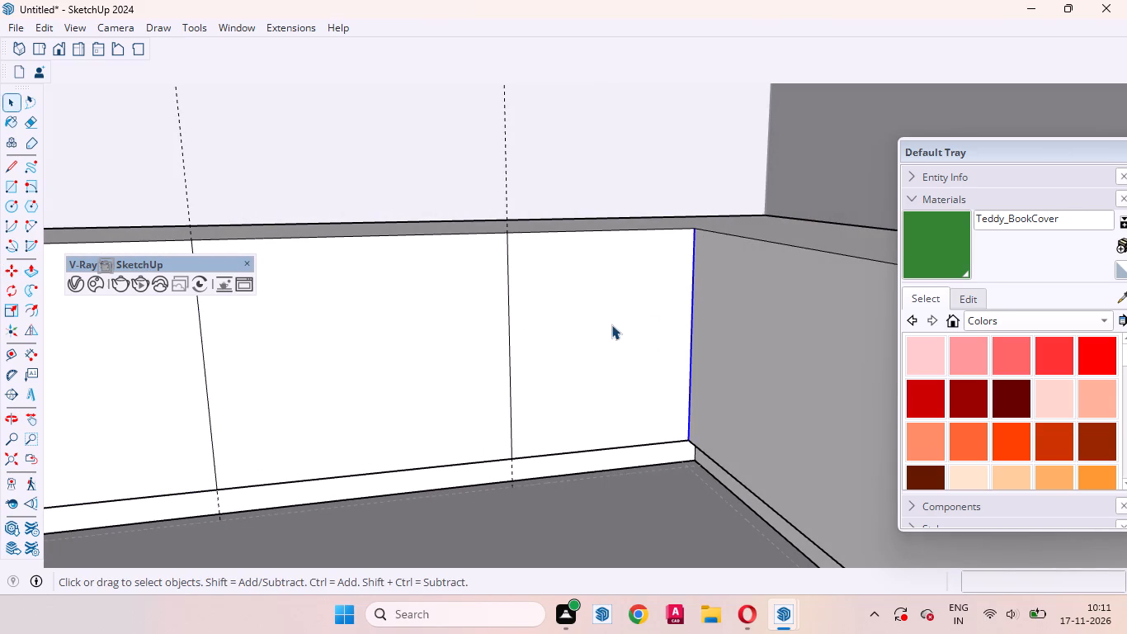
key(m)
click(611, 324)
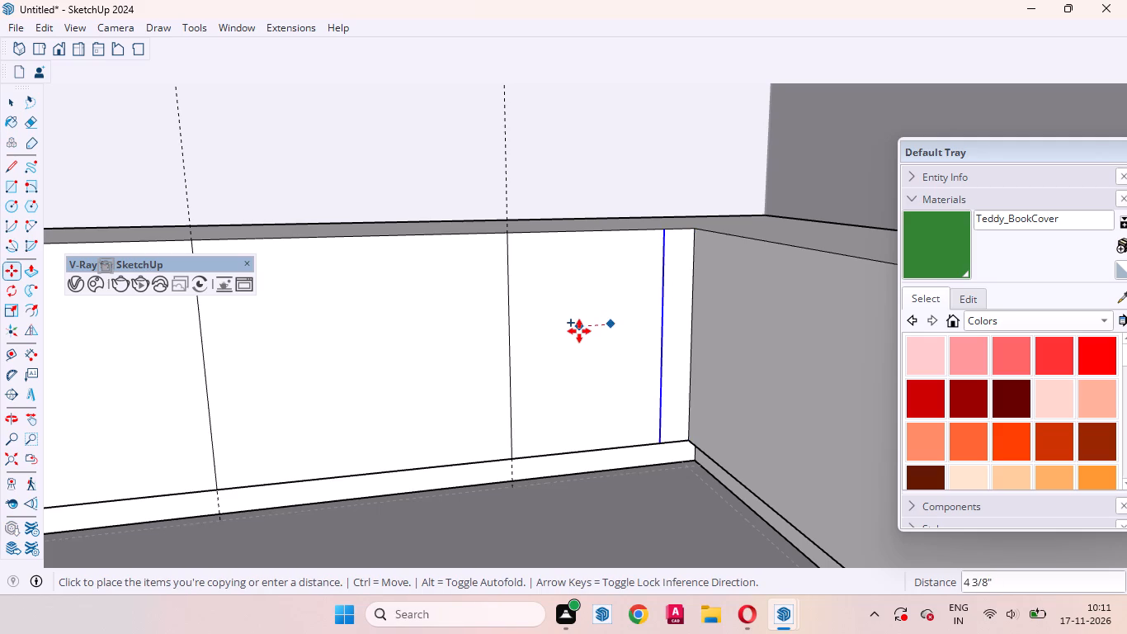
key(2)
key(Return)
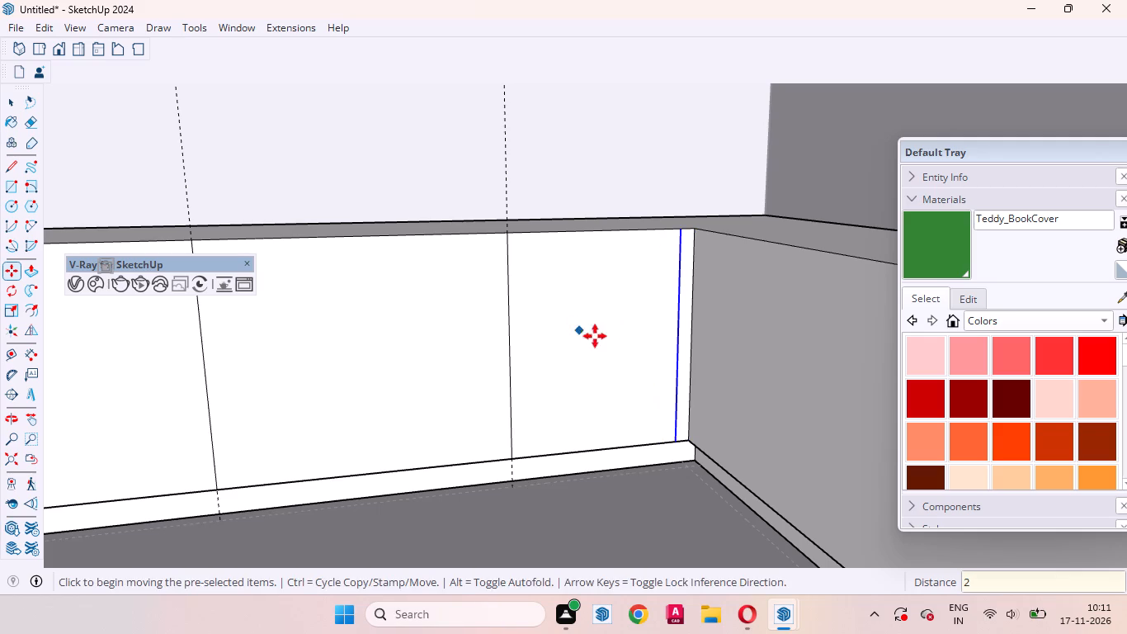
key(space)
click(611, 350)
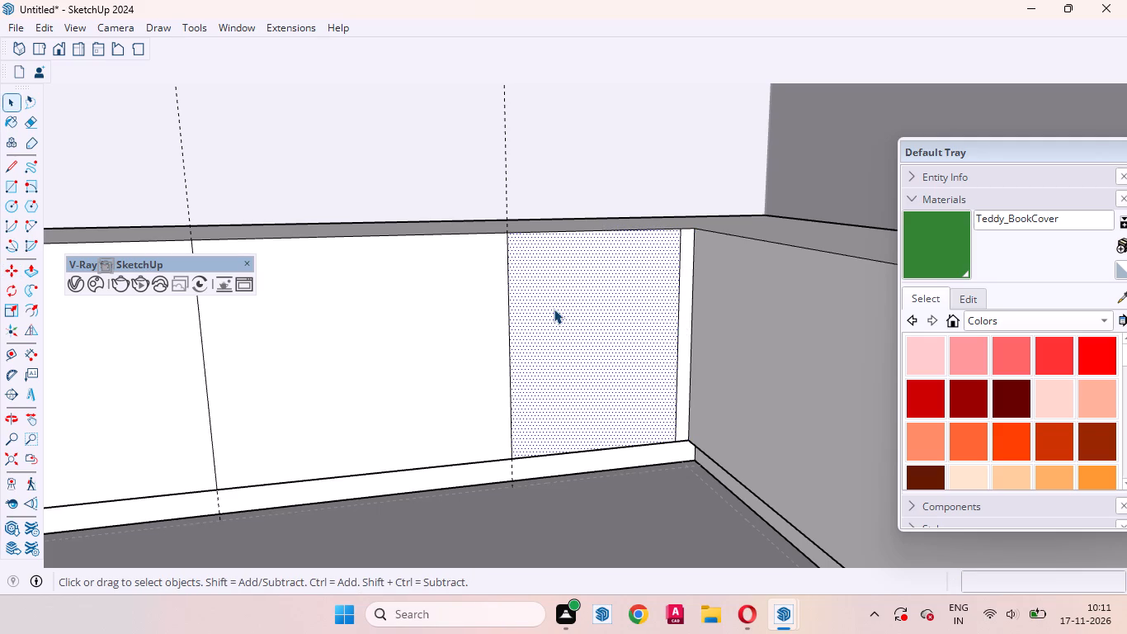
Measure the top width of the right-hand section, from the central rectangle to the 2" end strip.
key(d)
click(504, 234)
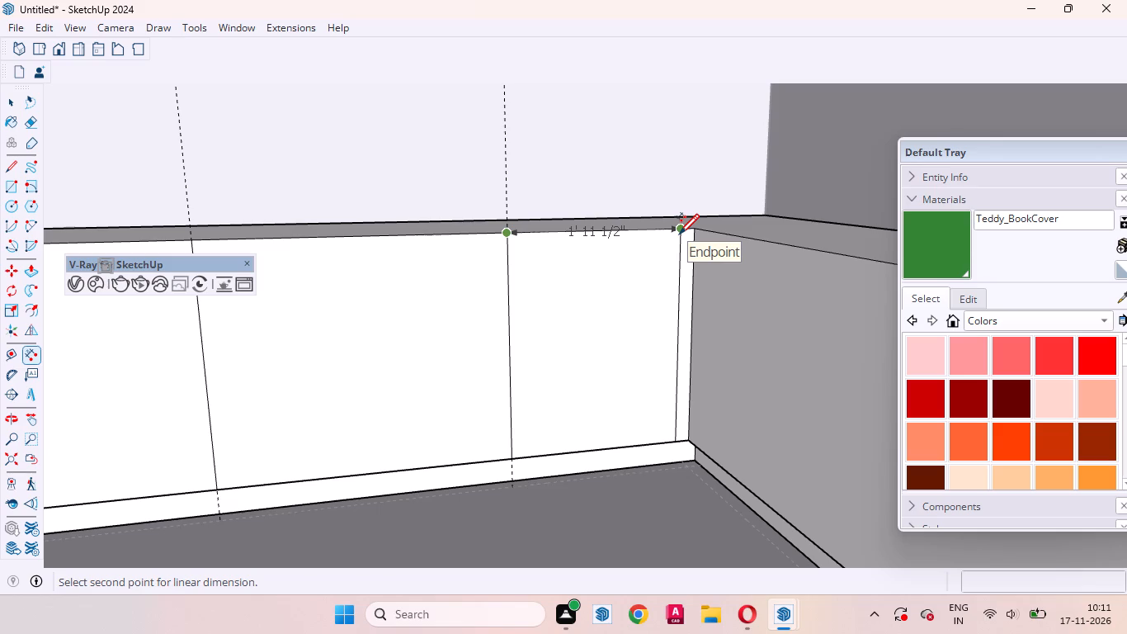
key(space)
Draw a 2' 6" vertical line down the middle of the right-hand section, from the top edge to the toe kick.
middle_drag(614, 344, 568, 458)
click(547, 433)
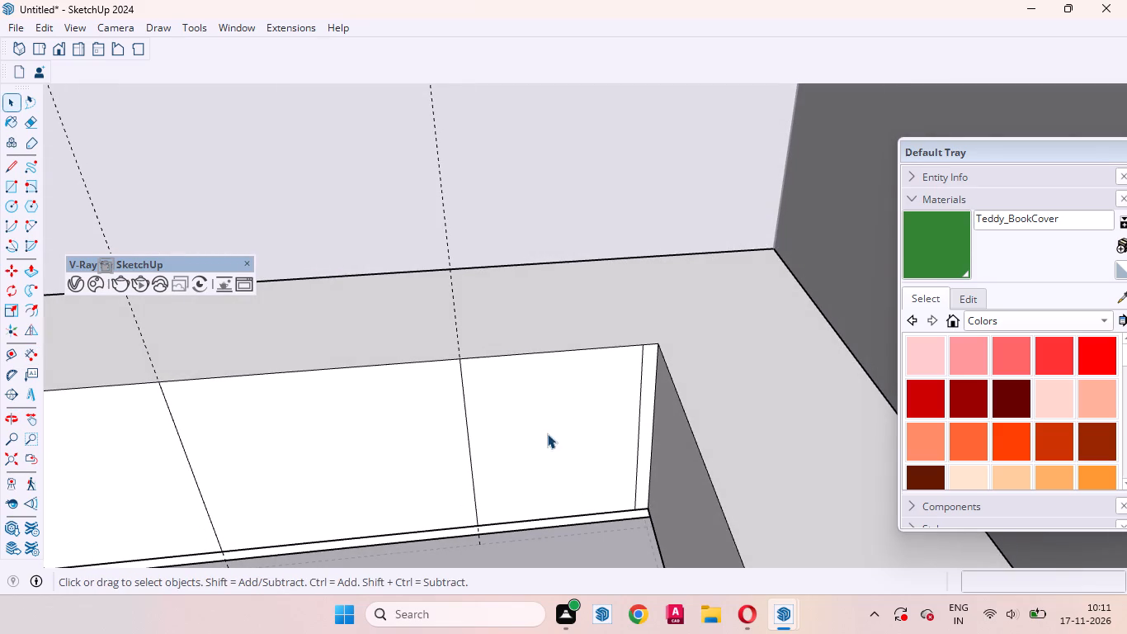
key(l)
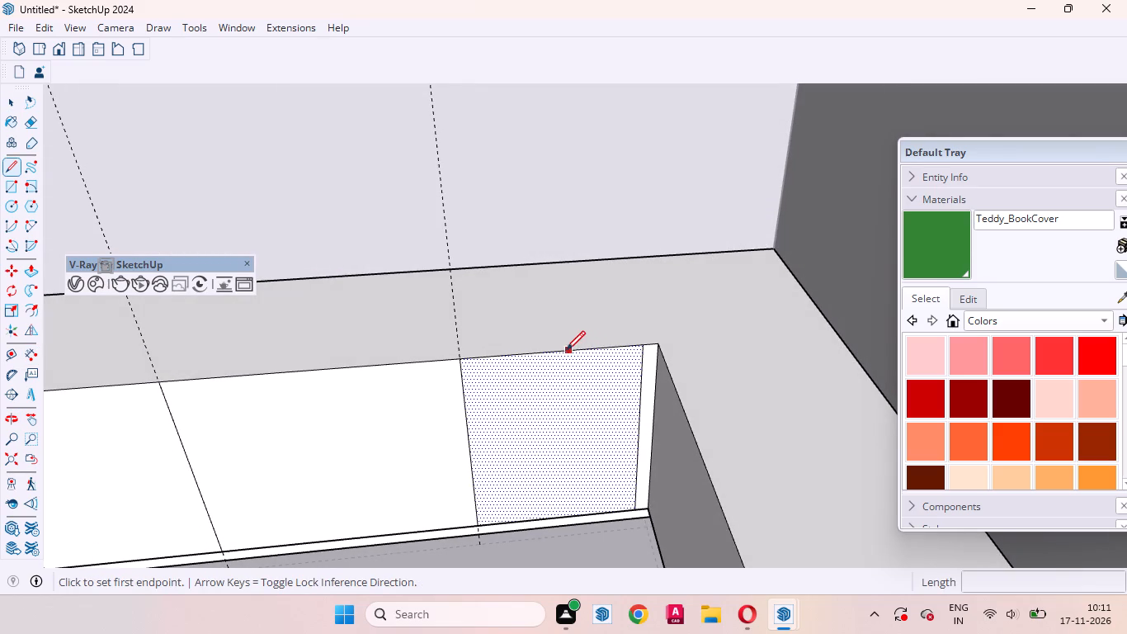
click(559, 350)
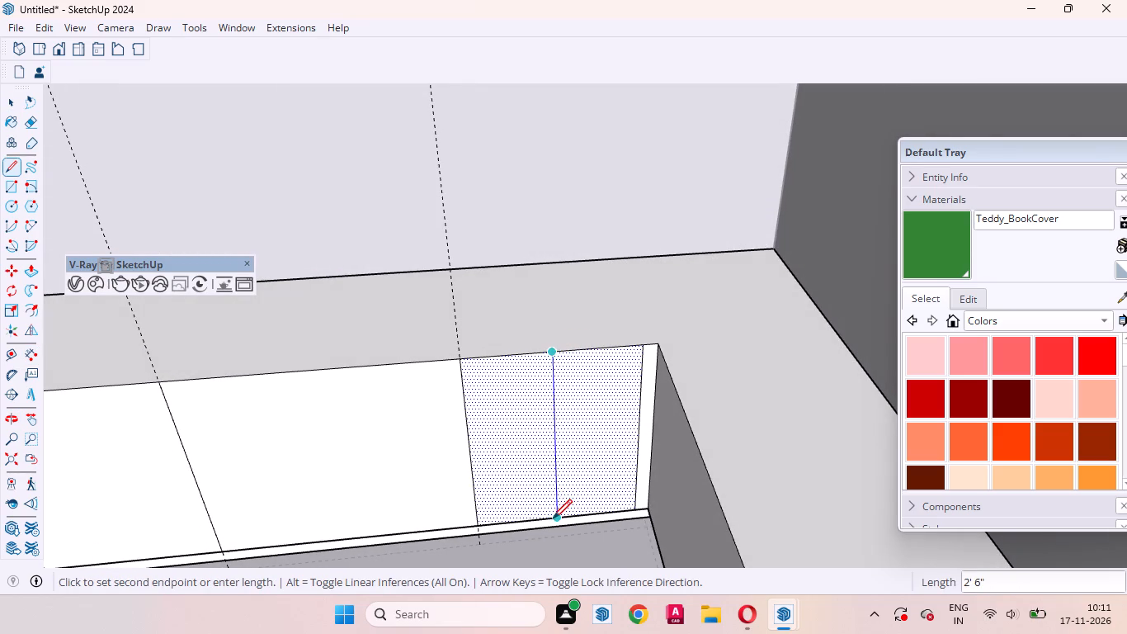
click(555, 518)
Draw a vertical line down the middle of the left-hand section, from the top edge to the toe kick.
scroll(674, 328, down, 11)
middle_drag(582, 424, 556, 298)
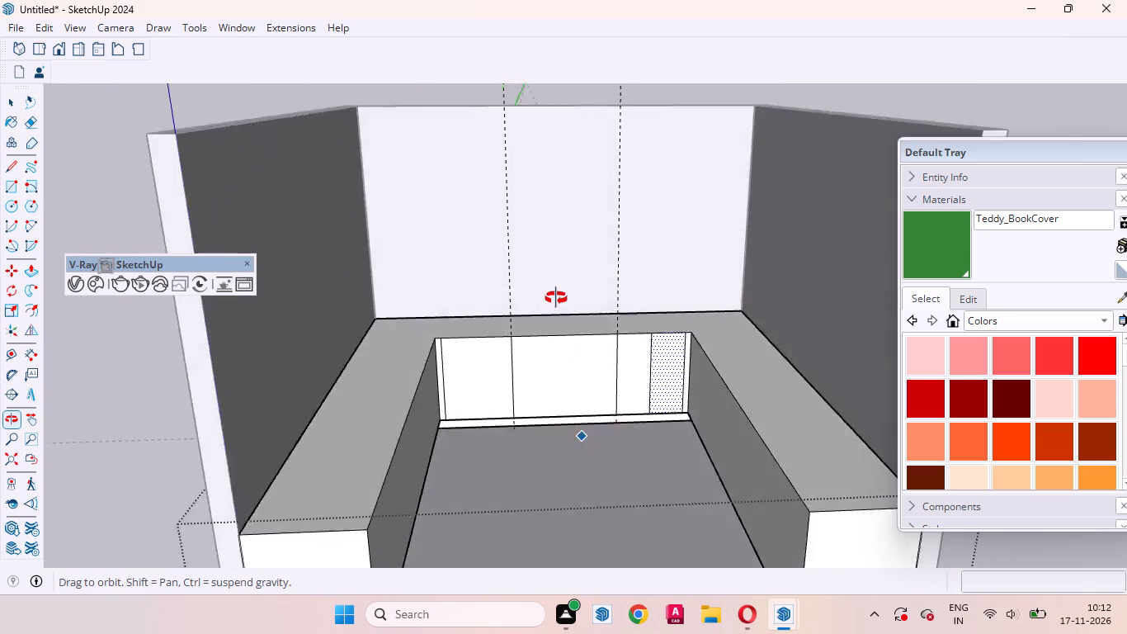
middle_drag(556, 298, 556, 296)
scroll(494, 344, up, 3)
click(473, 335)
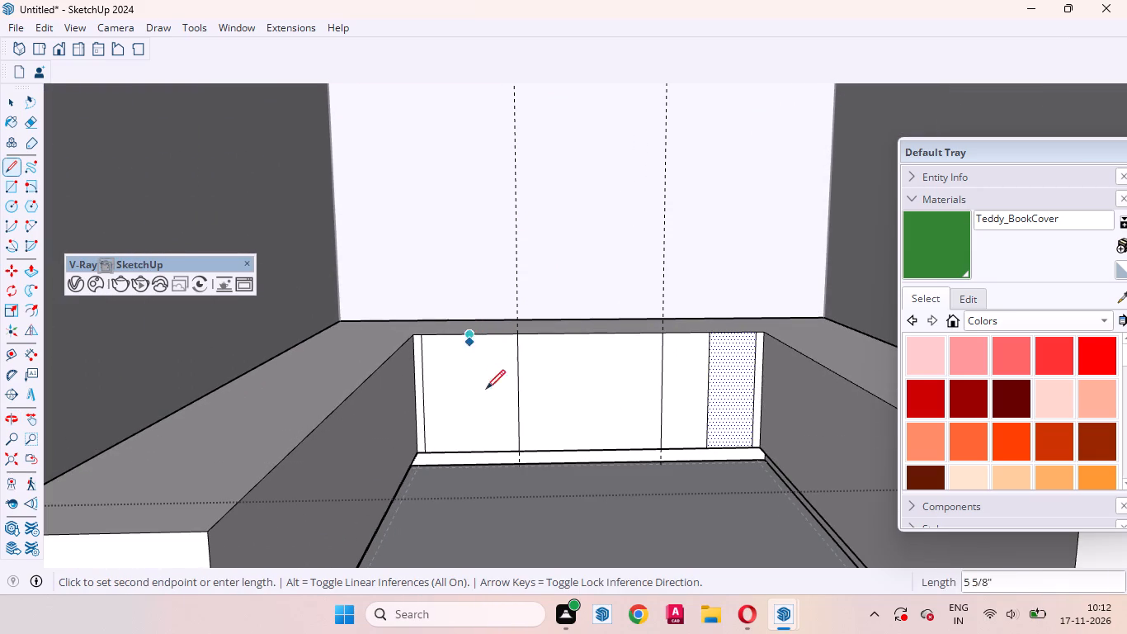
click(470, 452)
key(space)
click(507, 406)
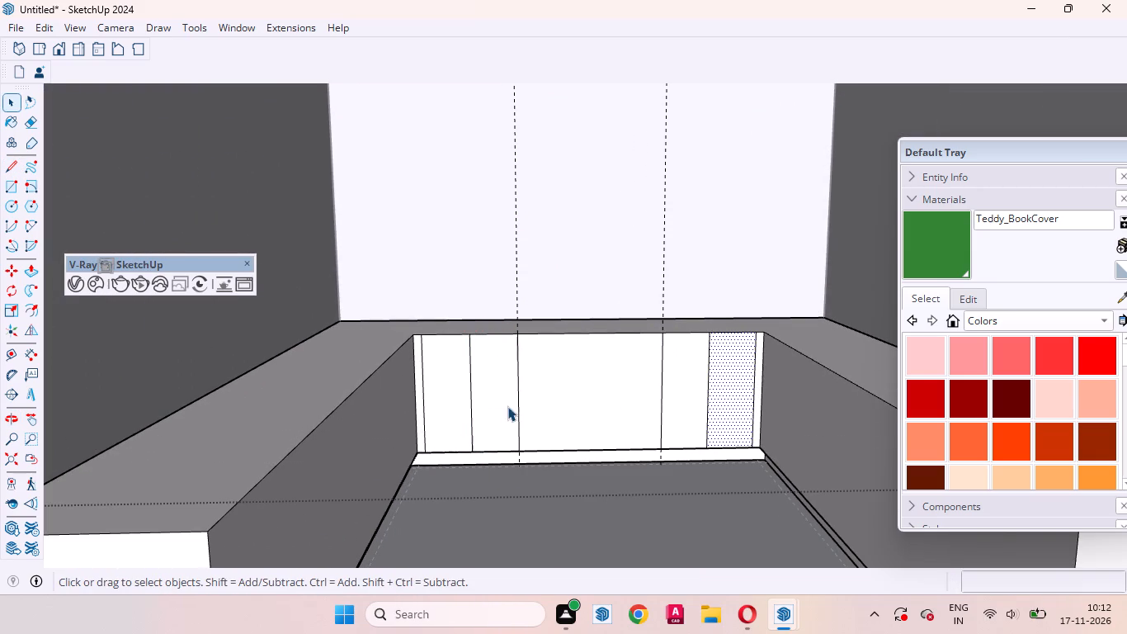
Draw two horizontal lines across the central rectangle of the back counter, one at about mid-height and one halfway above it.
click(593, 396)
click(452, 418)
scroll(547, 343, up, 3)
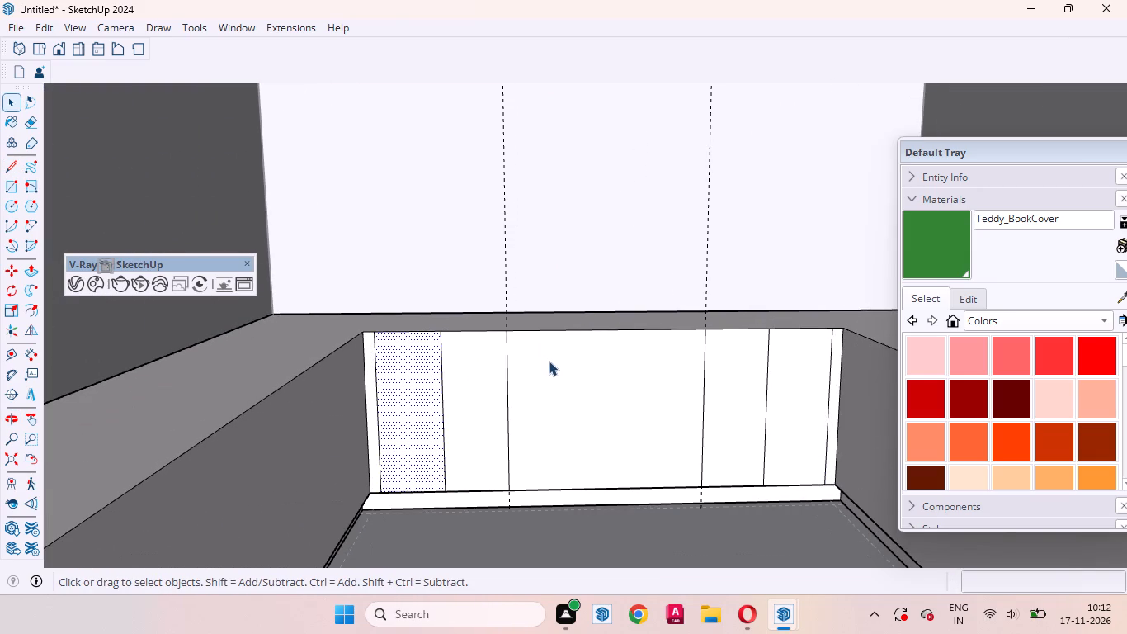
key(l)
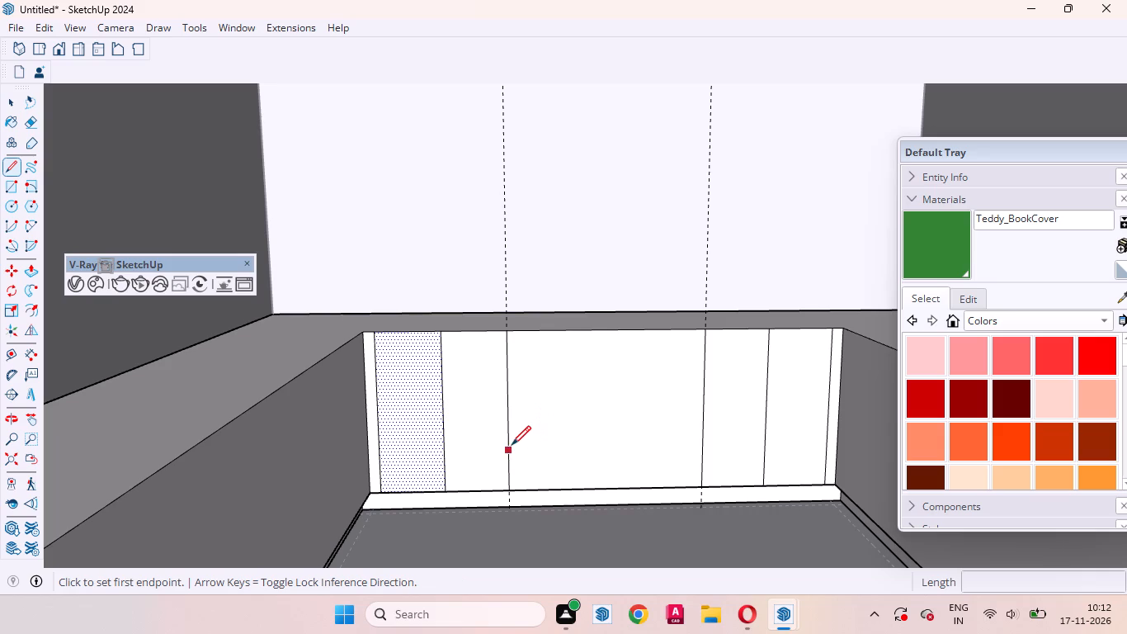
click(512, 414)
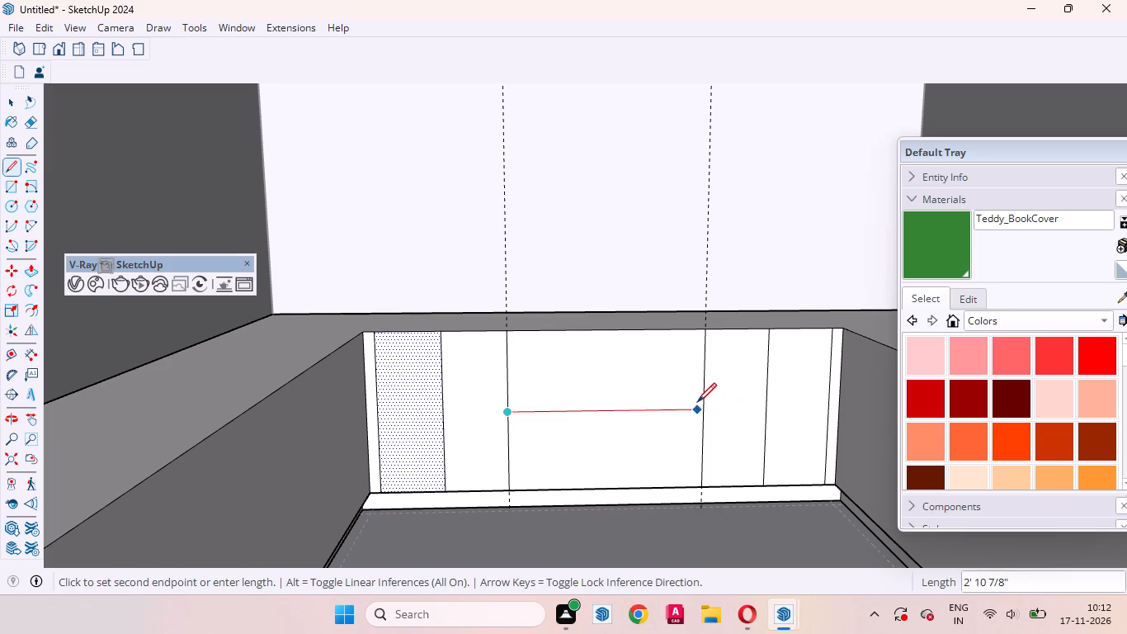
click(703, 408)
click(507, 370)
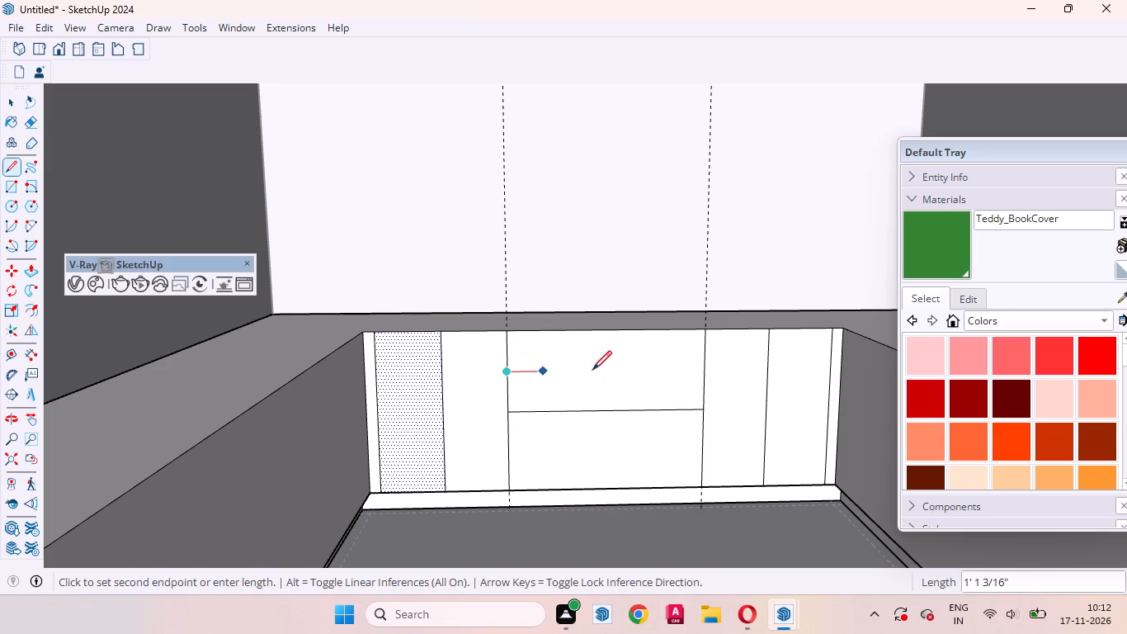
click(700, 367)
key(space)
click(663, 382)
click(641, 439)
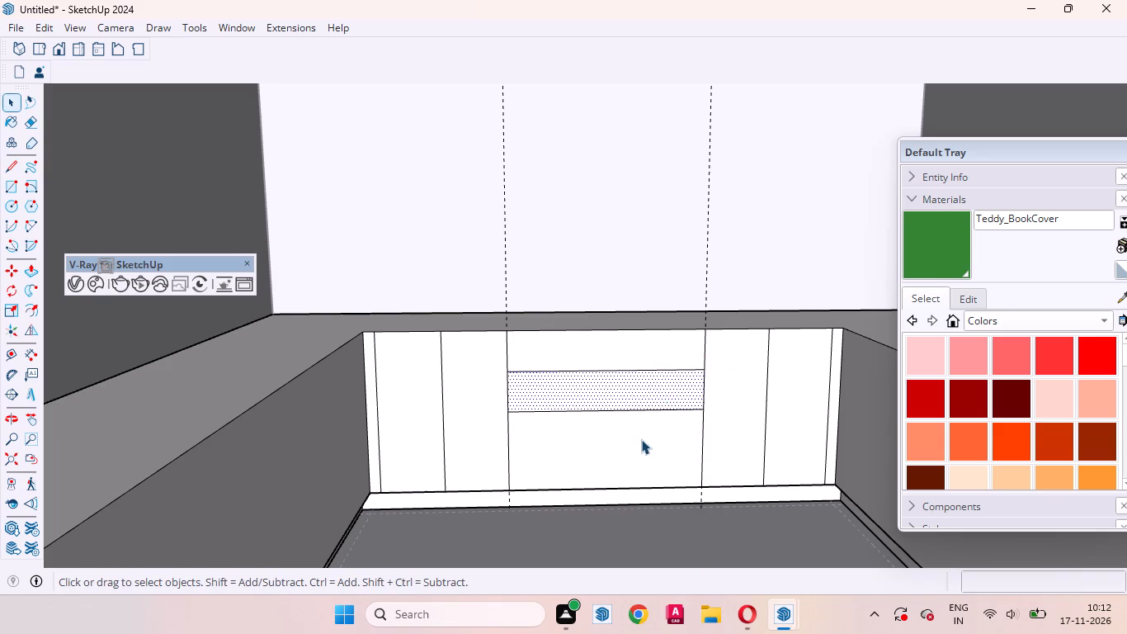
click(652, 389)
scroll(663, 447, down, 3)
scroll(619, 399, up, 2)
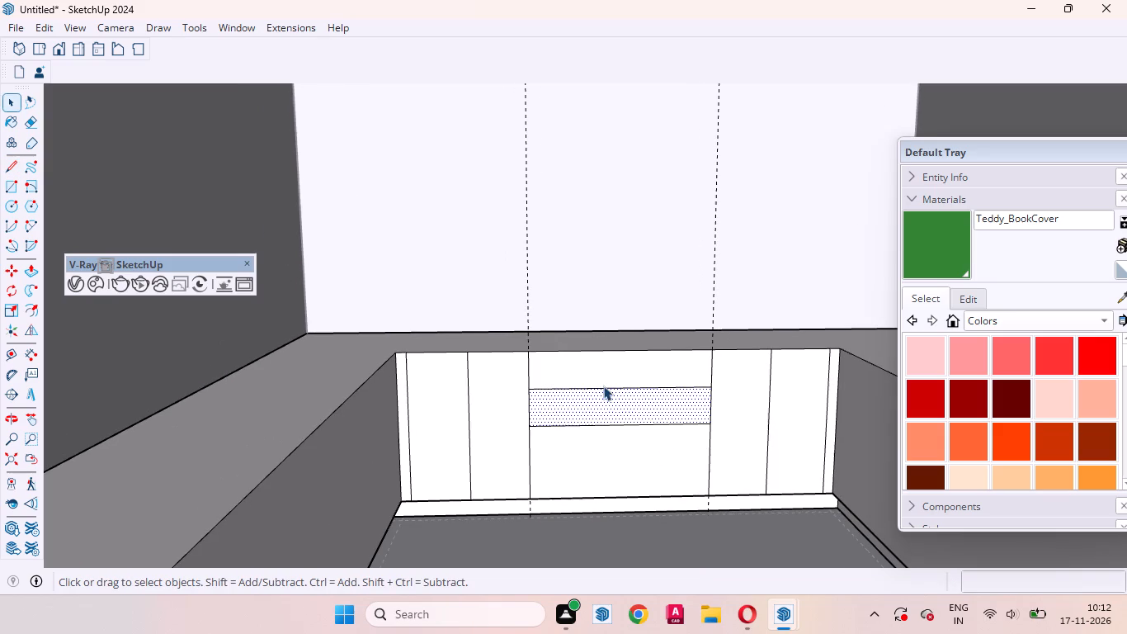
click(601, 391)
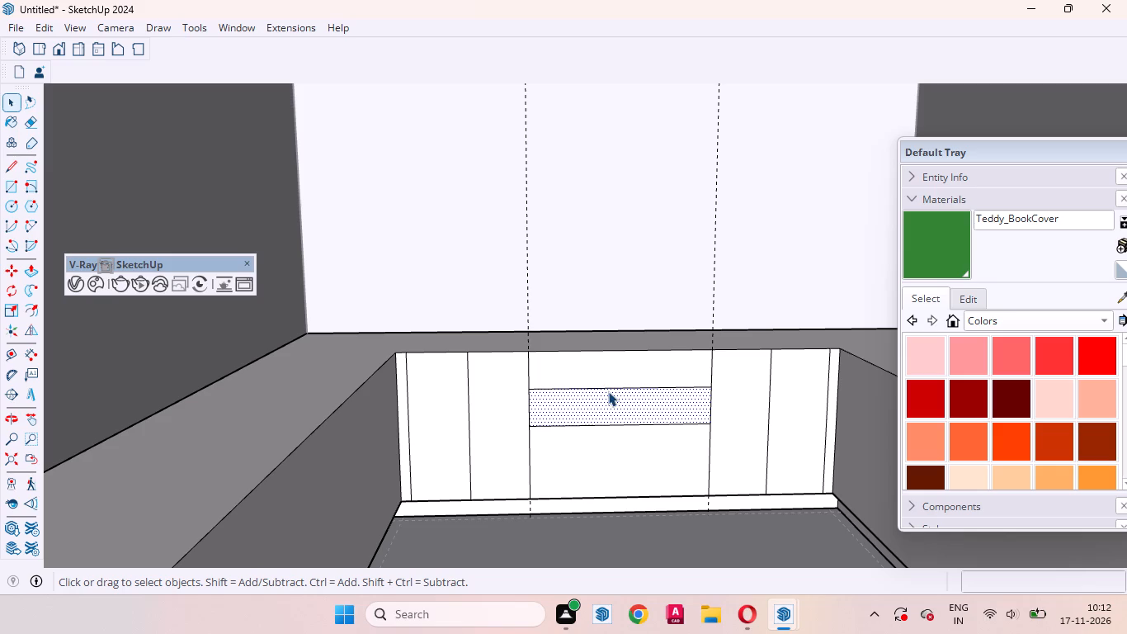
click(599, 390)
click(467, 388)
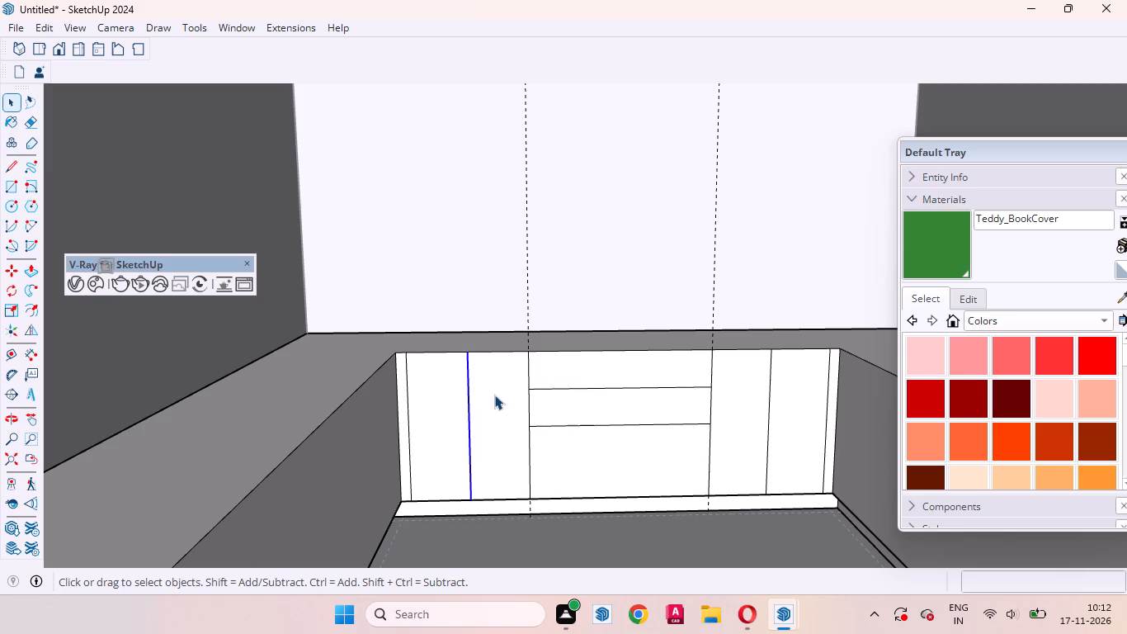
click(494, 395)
Push/Pull the U-shaped counter's top face up 40 mm as a new starting face, leaving a separate band along its front edge.
middle_drag(536, 377, 533, 533)
click(455, 406)
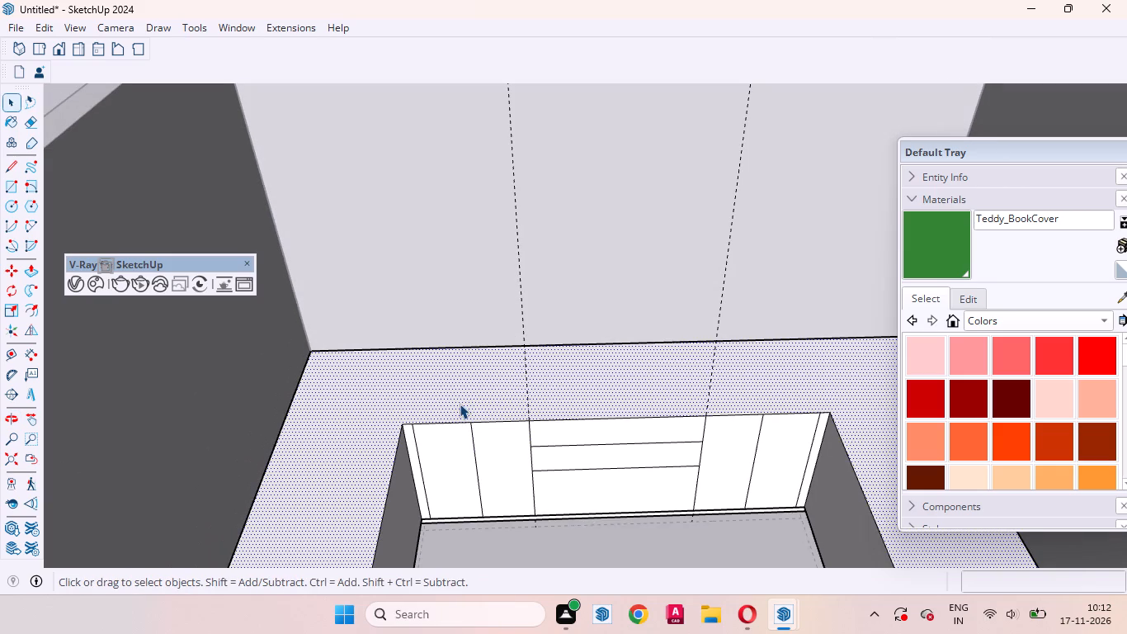
key(p)
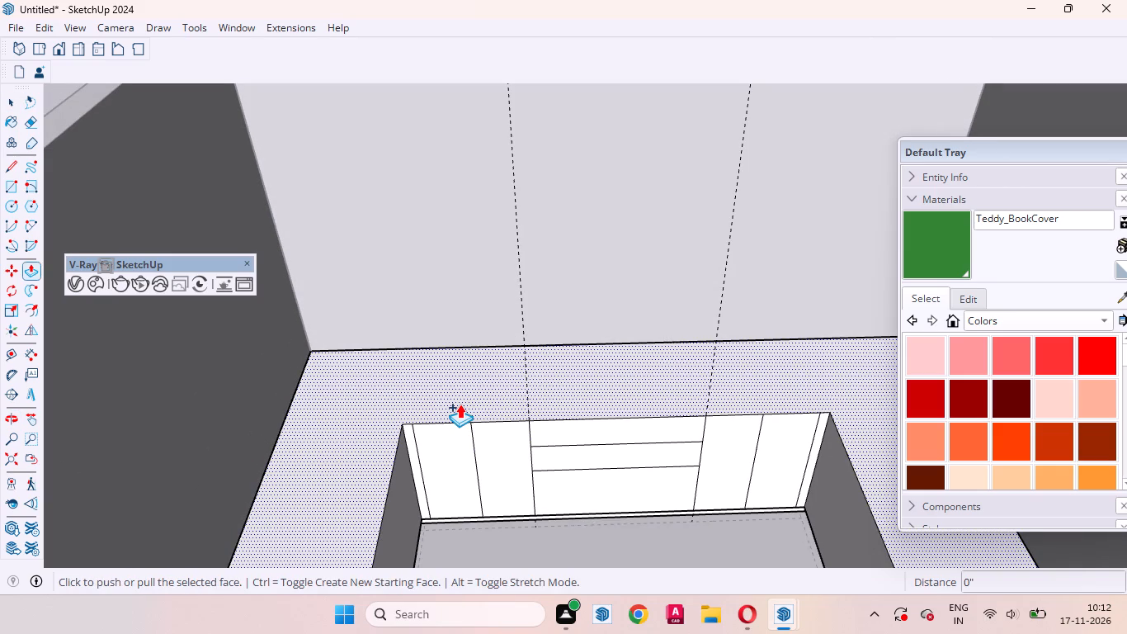
click(460, 404)
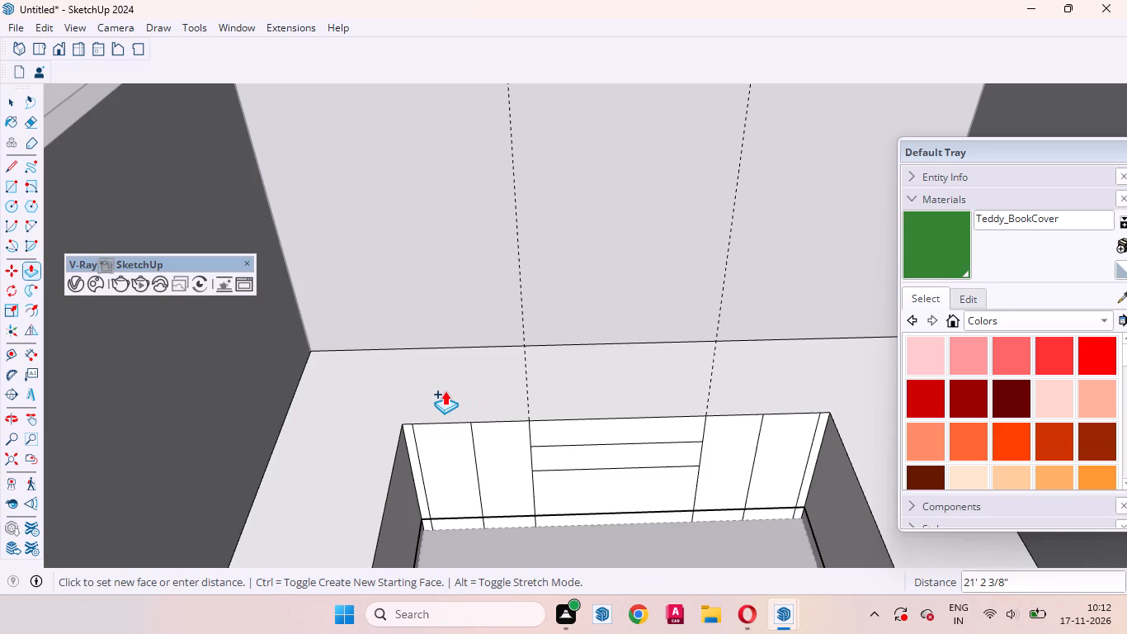
key(ctrl+z)
click(469, 393)
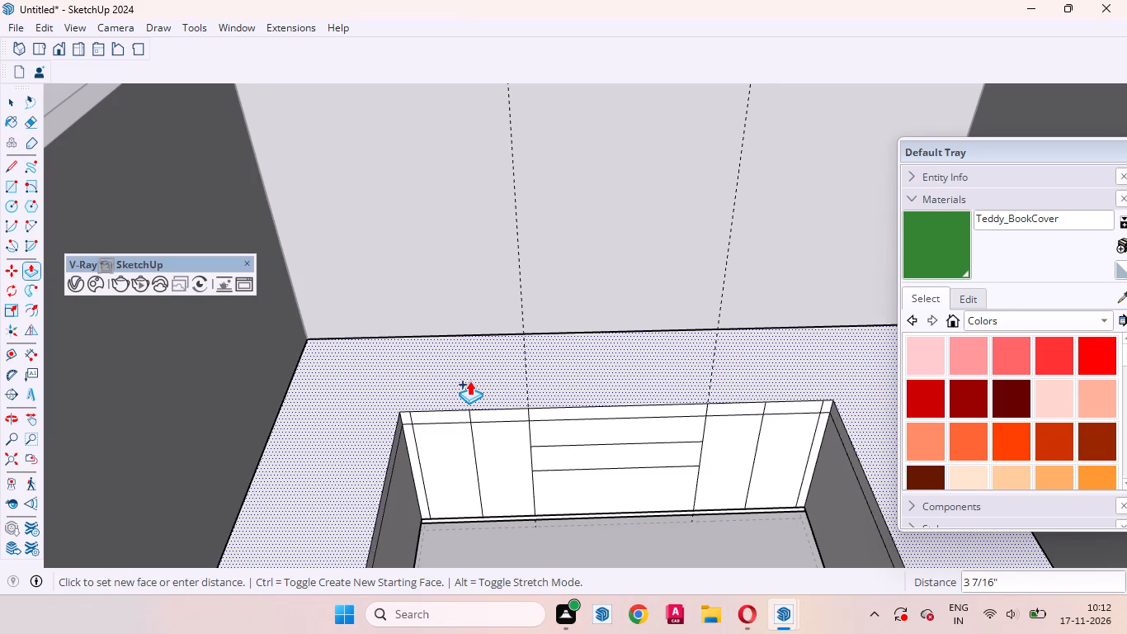
text(40mm)
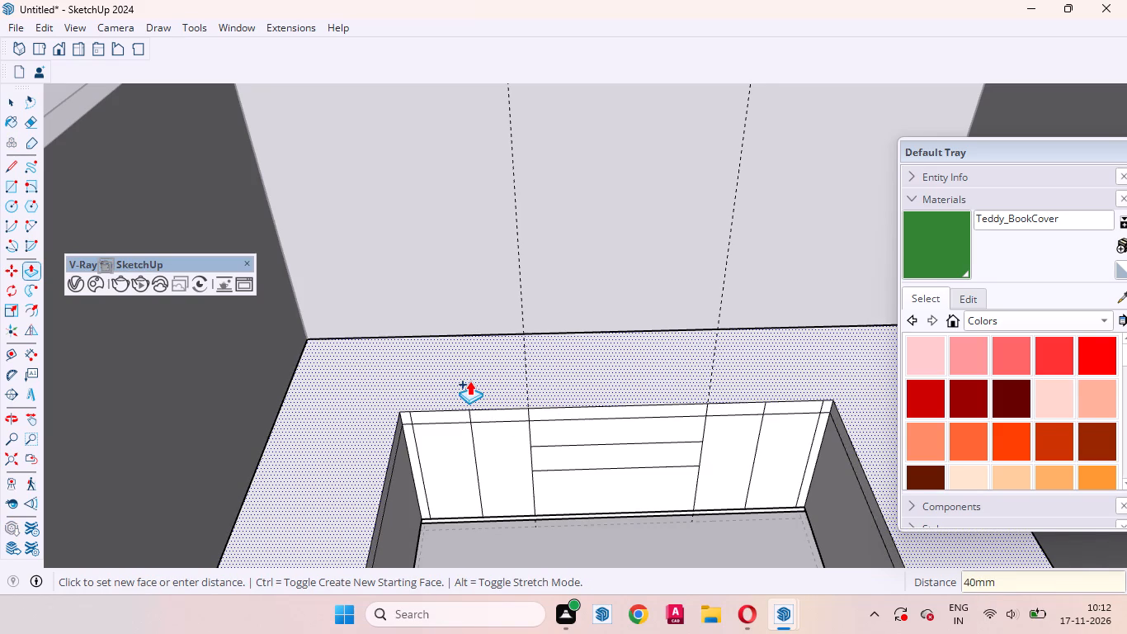
key(Return)
key(space)
Erase the left end strip, left-hand section and central rectangle's left-edge line segments crossing the back counter's 40 mm band.
scroll(472, 423, up, 8)
middle_drag(417, 438, 403, 406)
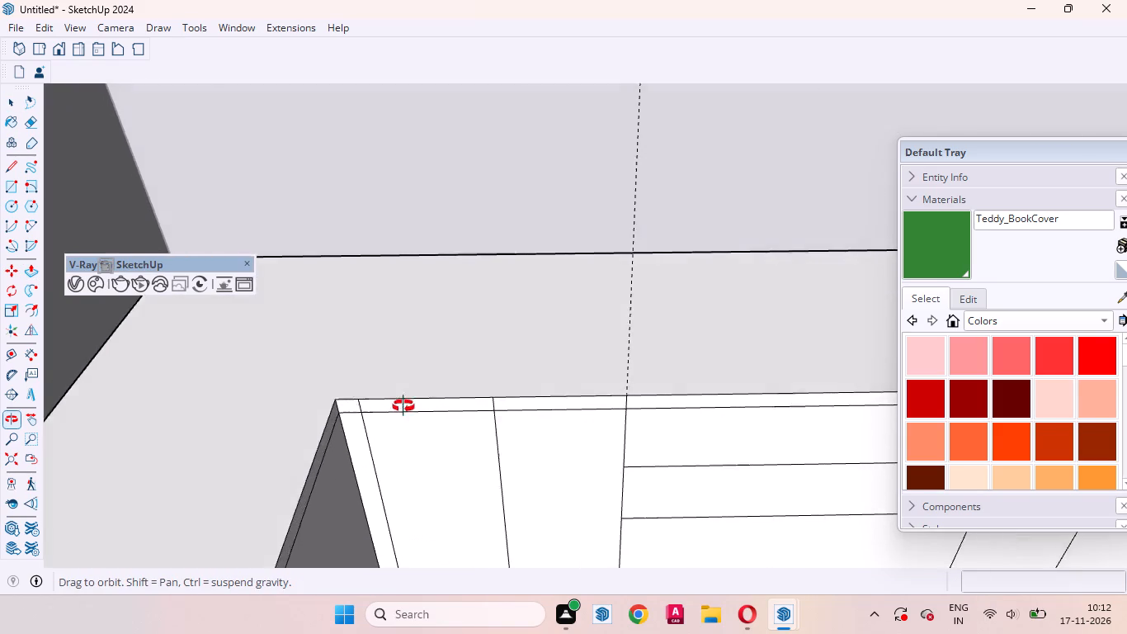
middle_drag(403, 406, 392, 332)
scroll(408, 365, down, 6)
scroll(385, 325, up, 4)
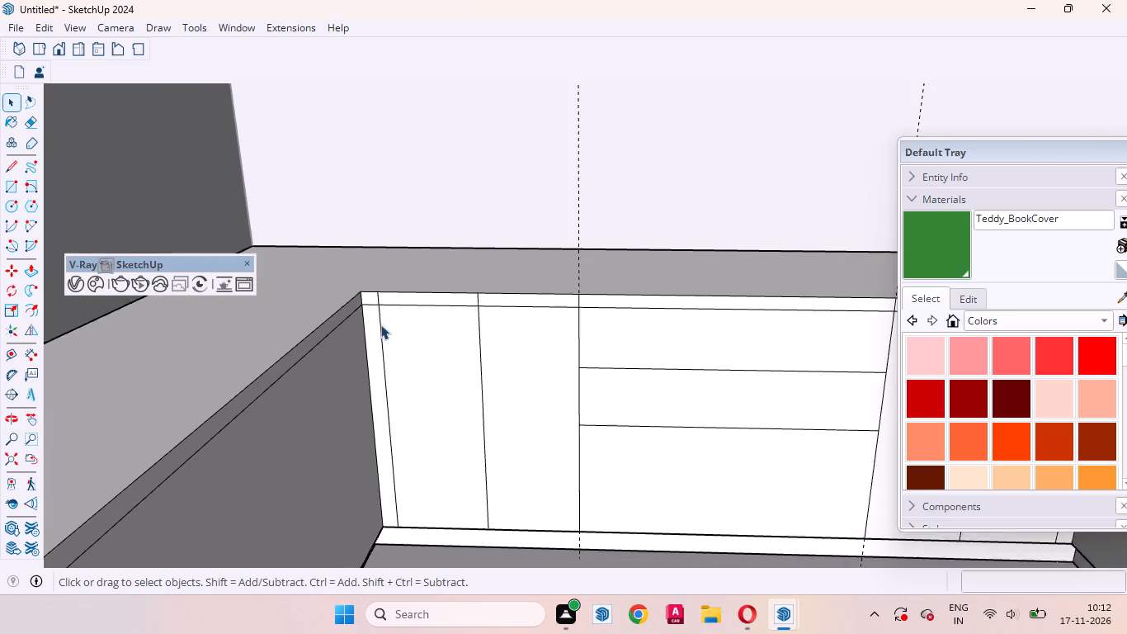
scroll(380, 324, up, 5)
click(457, 284)
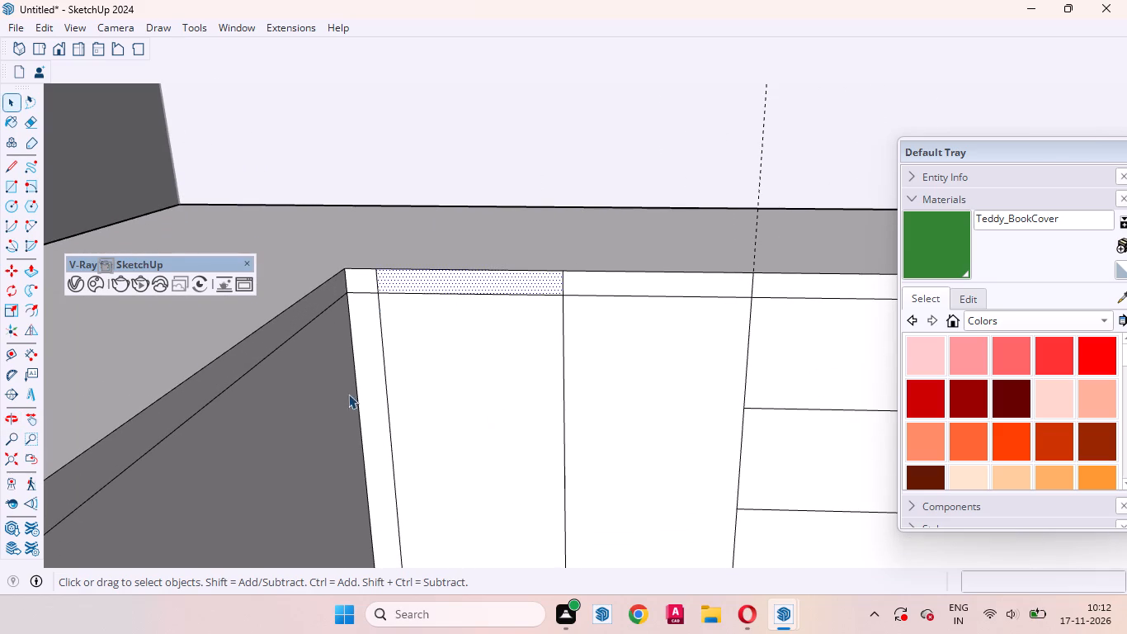
key(e)
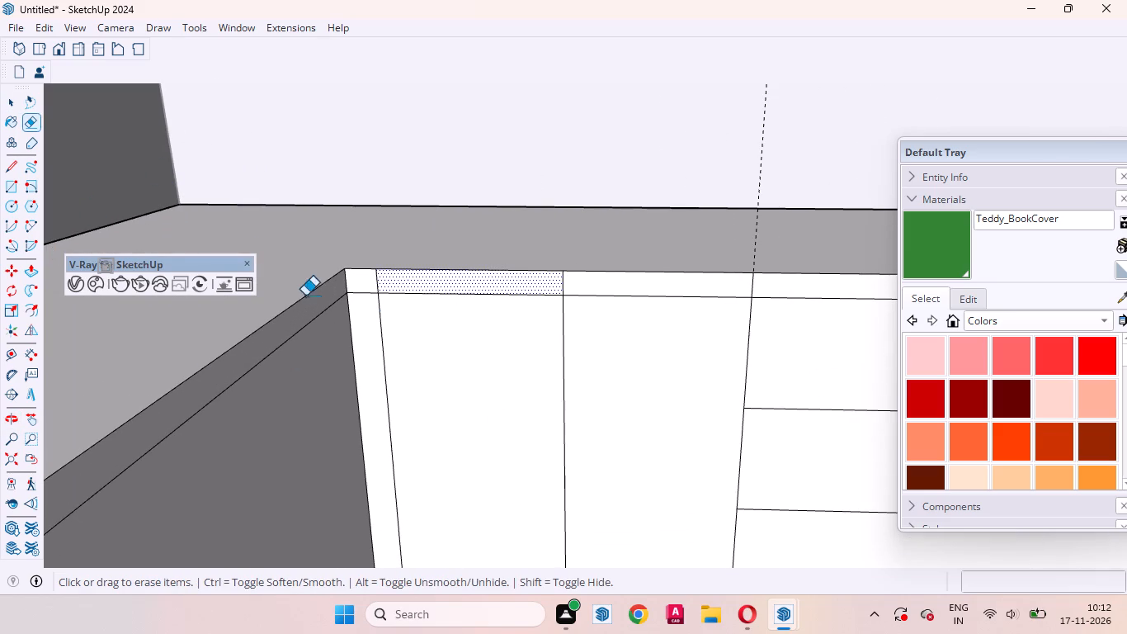
scroll(306, 296, up, 7)
click(415, 267)
scroll(287, 335, down, 5)
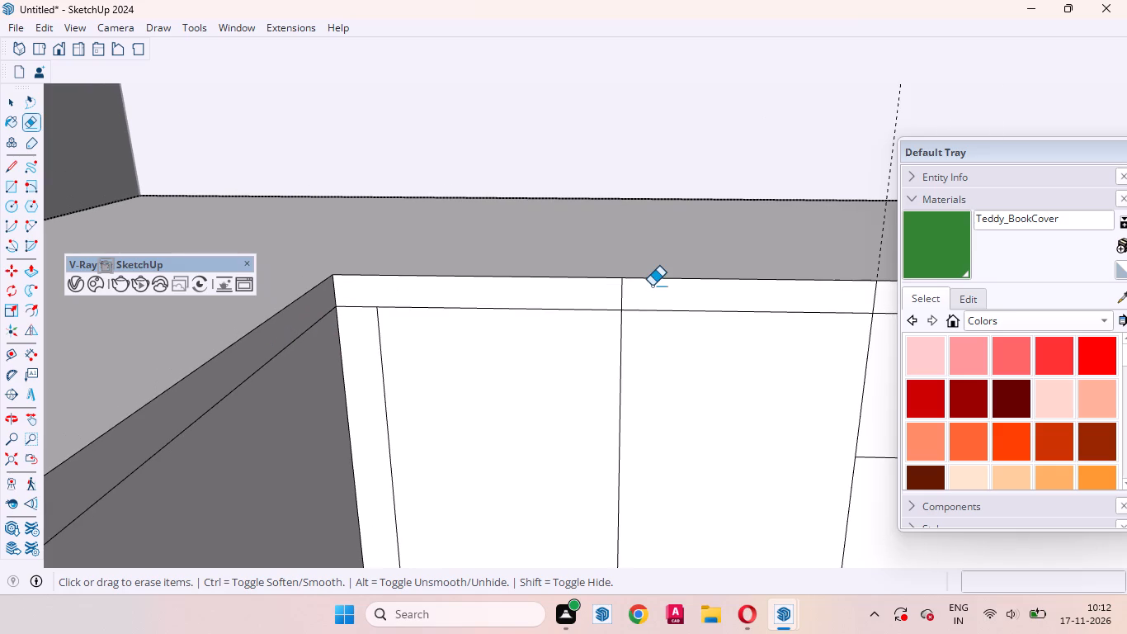
drag(601, 293, 637, 296)
scroll(396, 305, down, 8)
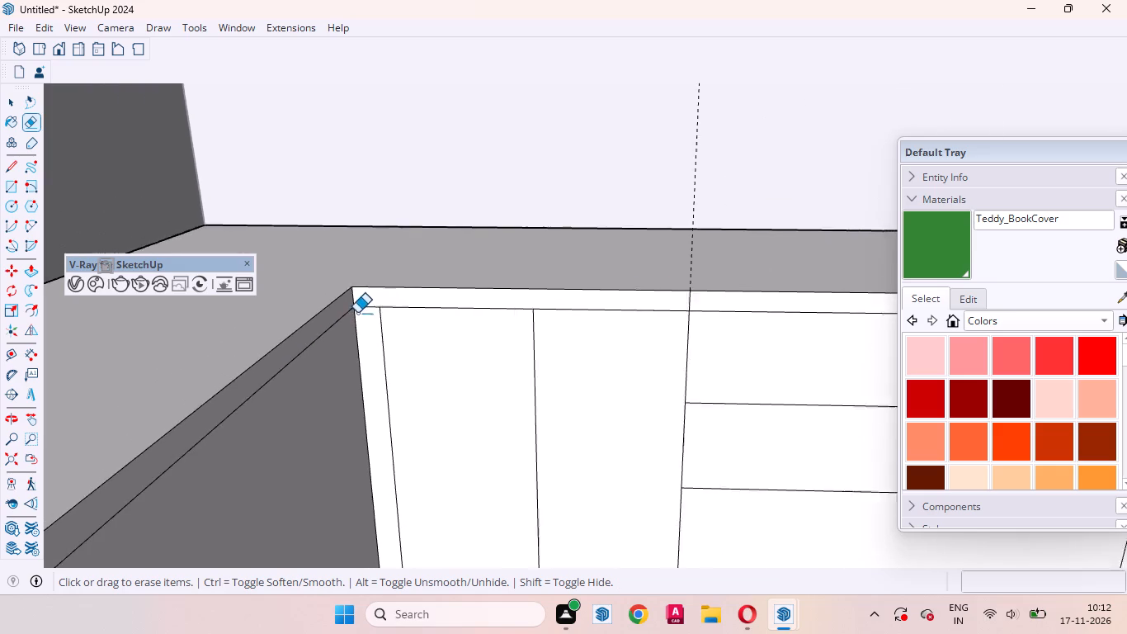
scroll(357, 313, down, 5)
scroll(592, 309, up, 13)
drag(497, 308, 557, 308)
Erase the remaining vertical segments crossing the 40 mm band, from the central rectangle's right edge to the right end strip.
scroll(431, 310, down, 18)
scroll(758, 305, up, 13)
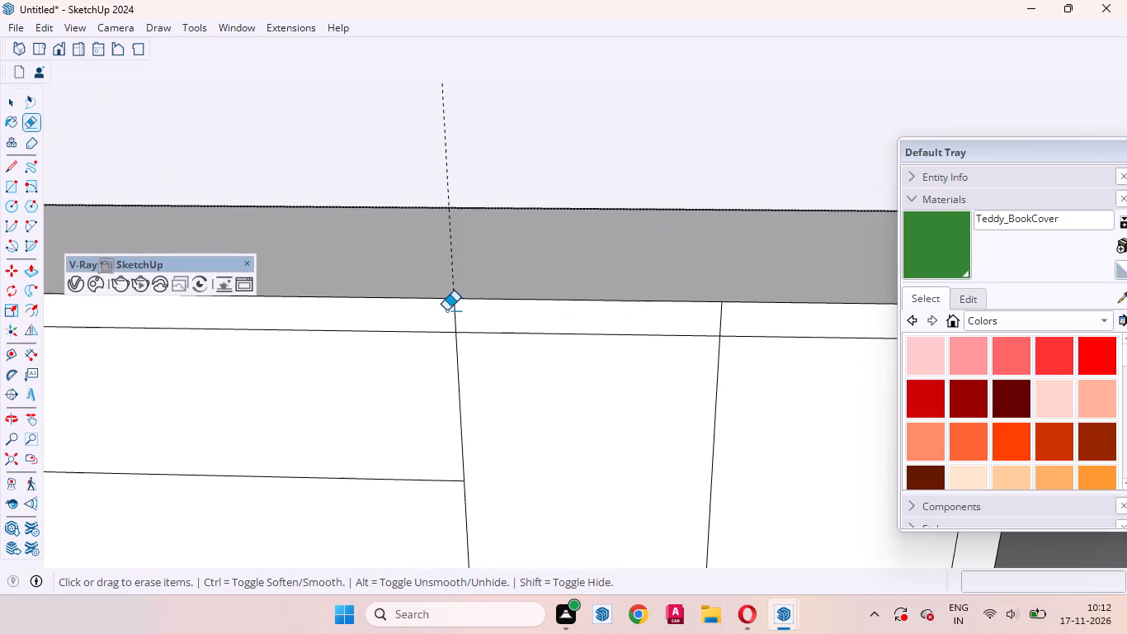
drag(439, 310, 504, 310)
drag(704, 324, 737, 323)
scroll(526, 334, down, 6)
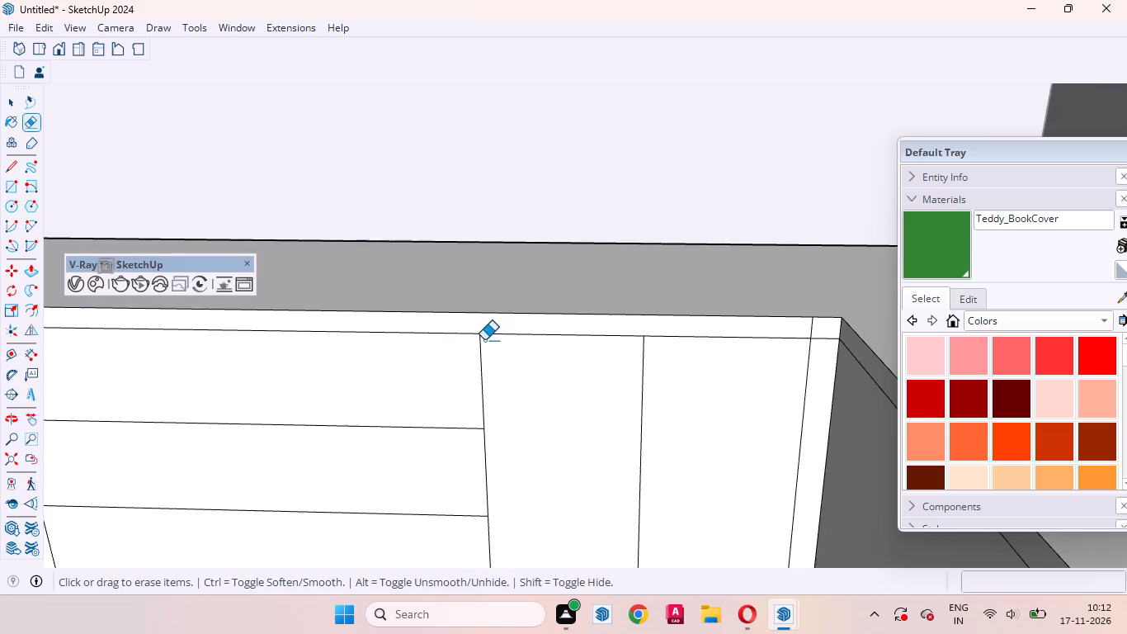
scroll(484, 340, down, 3)
scroll(721, 310, up, 9)
drag(656, 338, 717, 339)
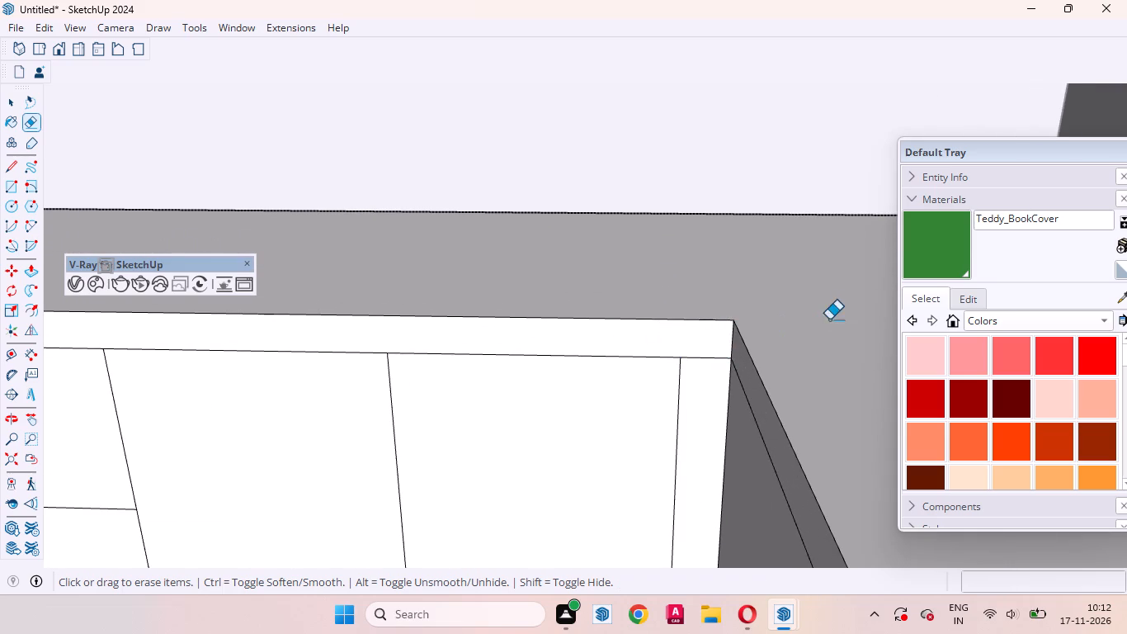
key(space)
Copy the lower horizontal line of the central rectangle 25 mm downward.
scroll(888, 259, down, 20)
scroll(888, 259, down, 2)
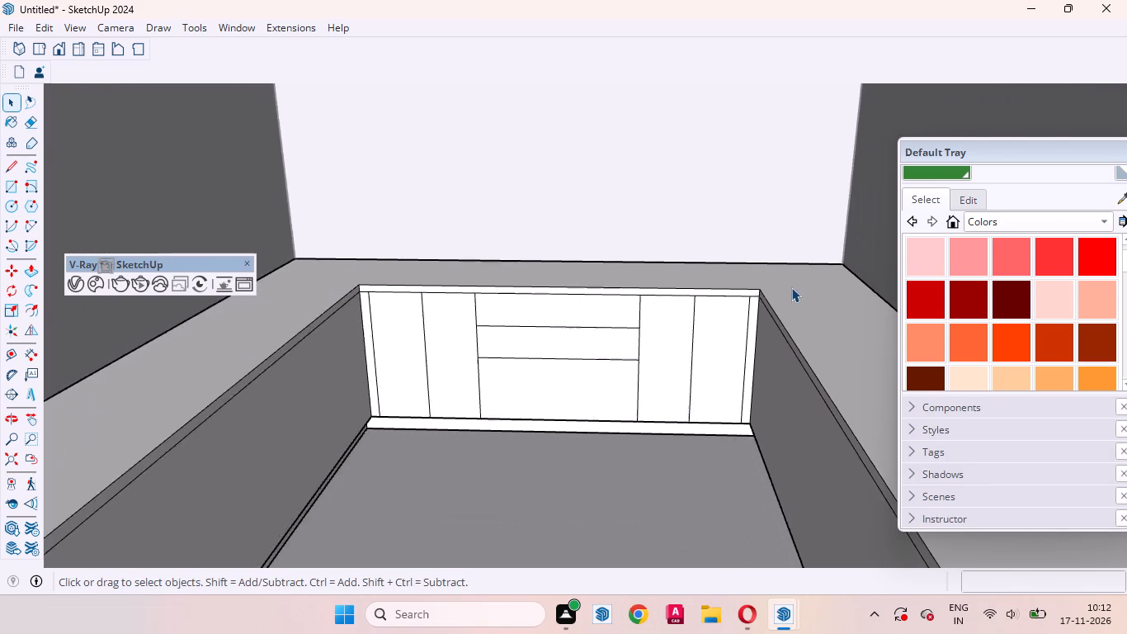
scroll(791, 287, down, 1)
middle_drag(567, 376, 592, 318)
click(594, 338)
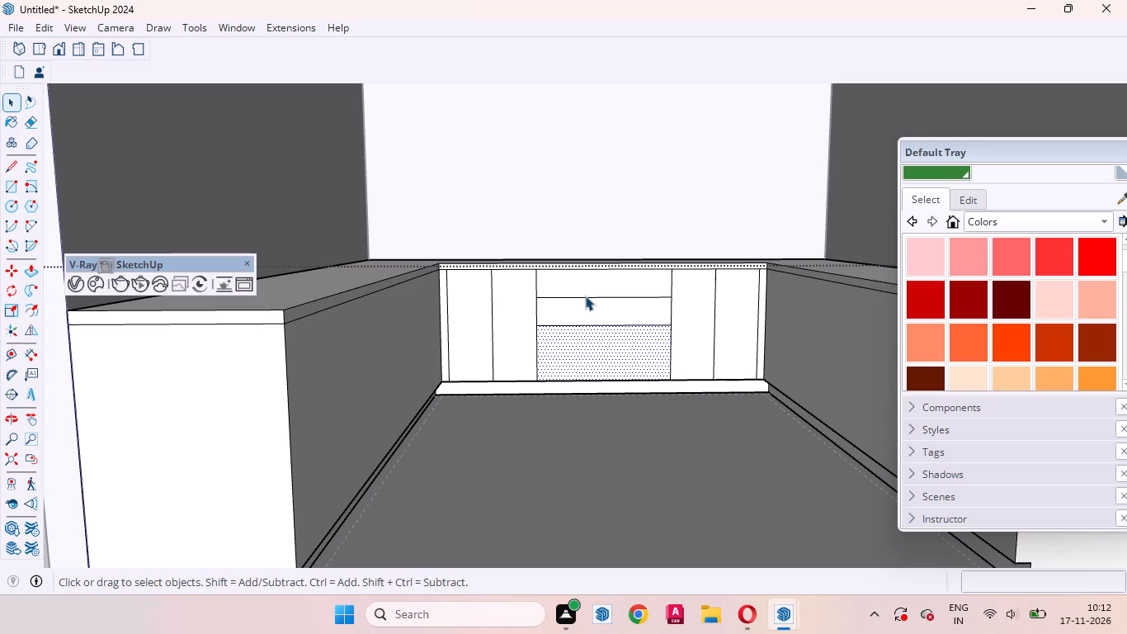
scroll(585, 296, up, 3)
click(582, 315)
click(574, 265)
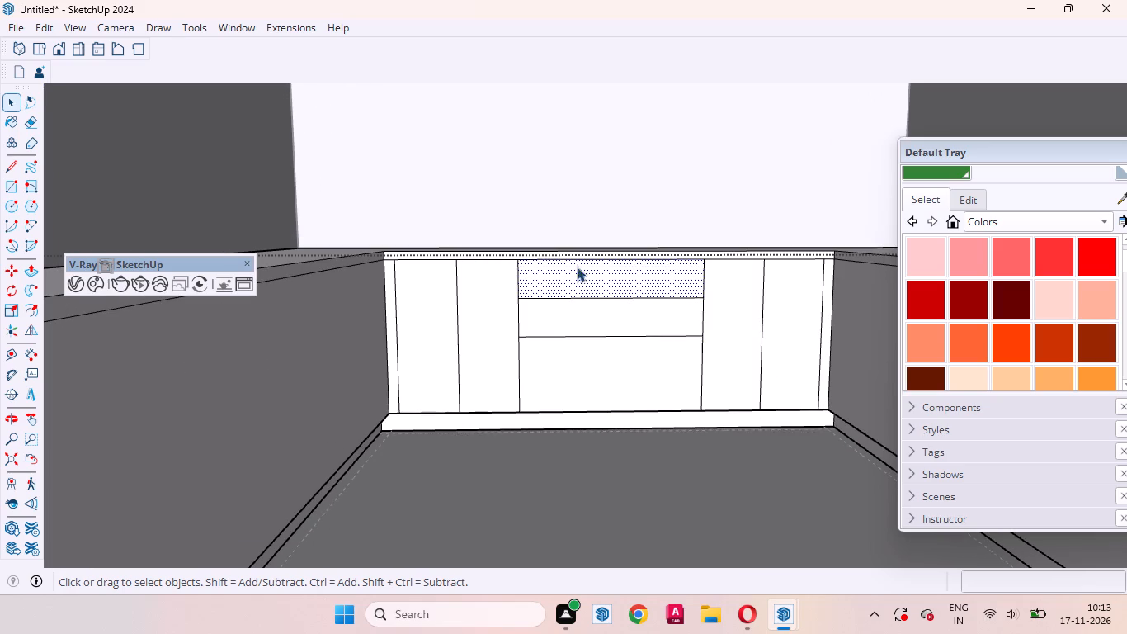
click(580, 338)
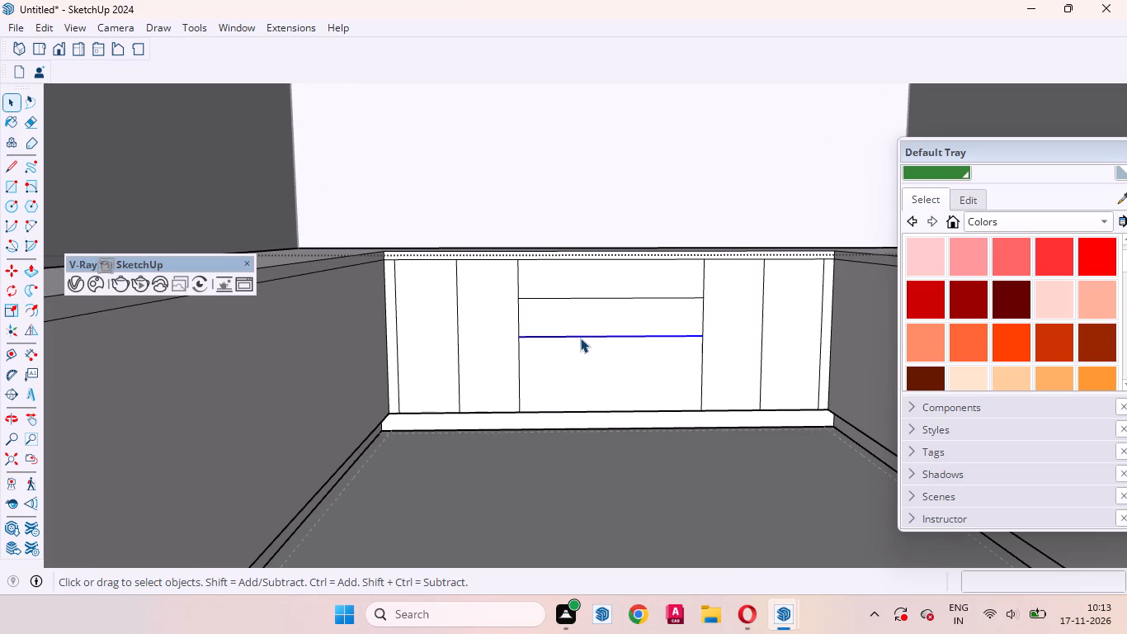
key(m)
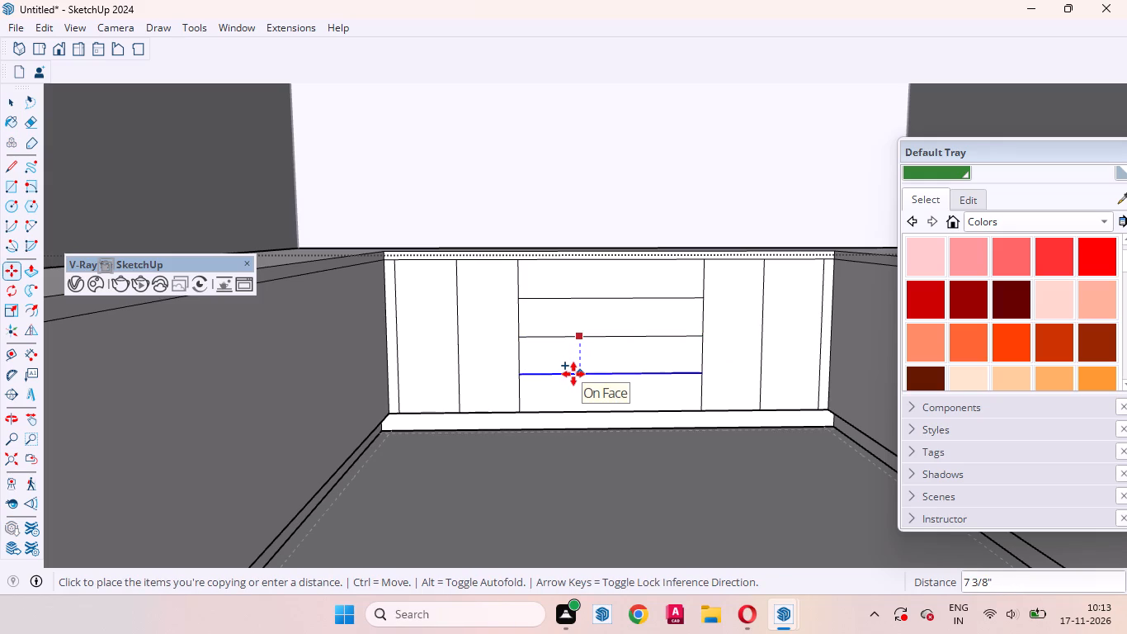
text(25mm)
key(Return)
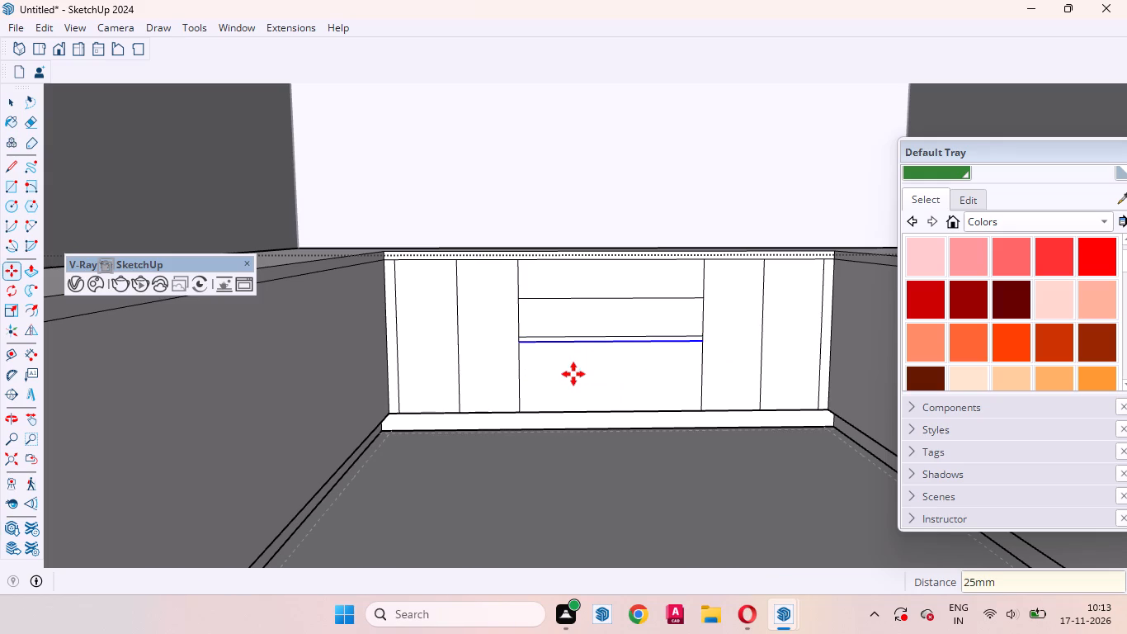
key(space)
Push/Pull the U-shaped counter's top face up another 20 mm as a new starting face, adding a second band above the first.
scroll(620, 267, up, 3)
click(587, 277)
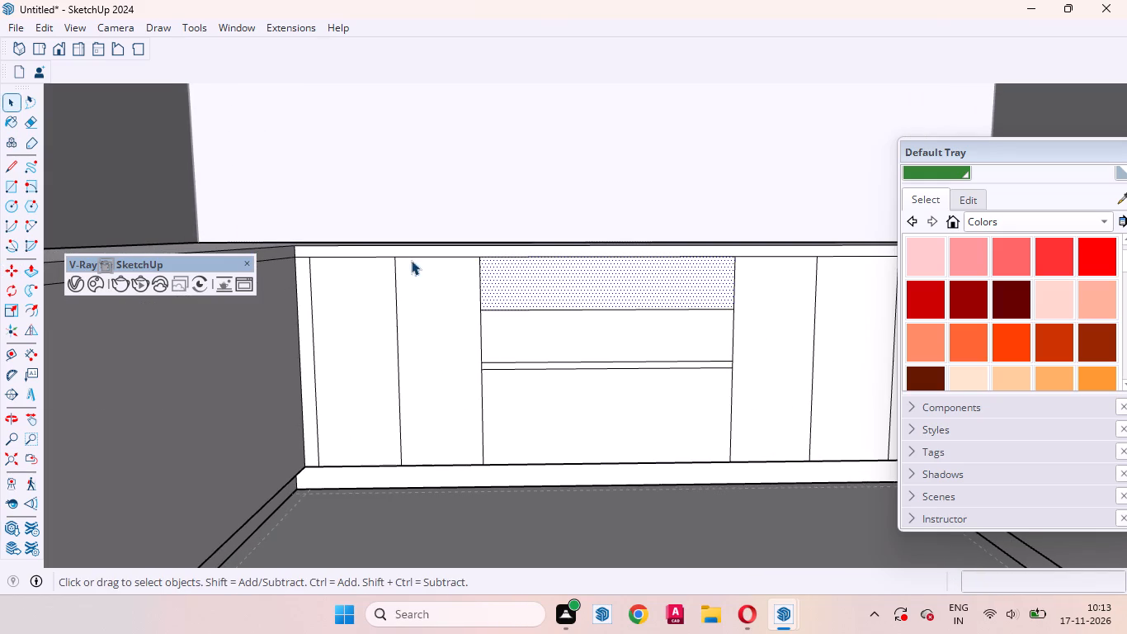
scroll(304, 262, up, 4)
scroll(597, 291, down, 4)
middle_drag(367, 284, 403, 420)
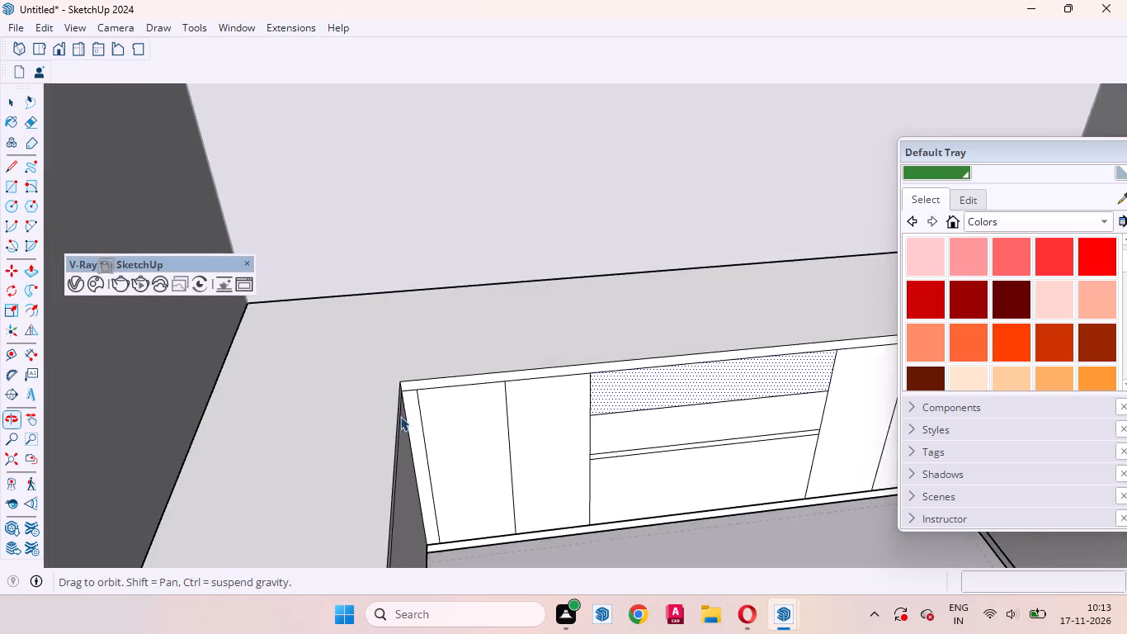
scroll(440, 360, up, 3)
click(436, 353)
scroll(444, 359, up, 3)
middle_drag(455, 382, 353, 348)
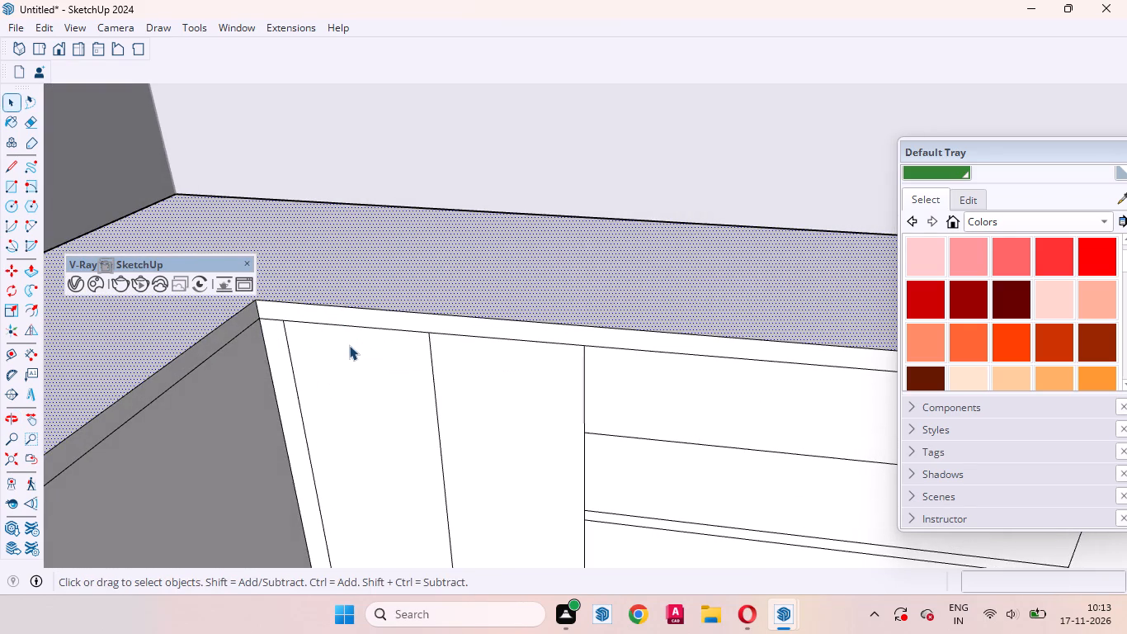
key(p)
scroll(374, 292, up, 3)
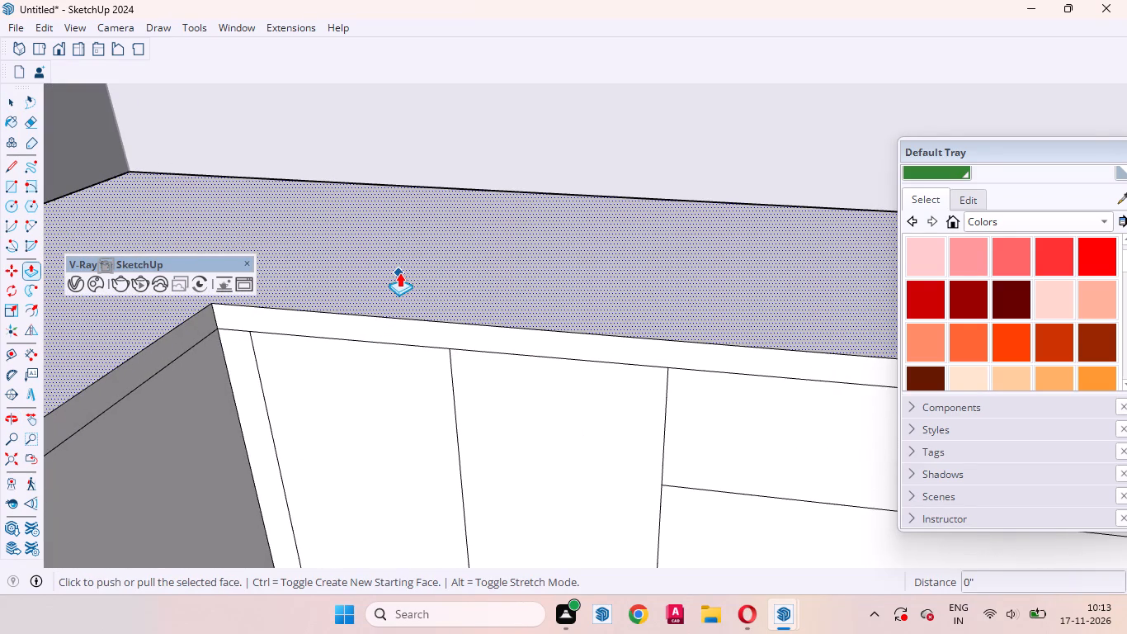
click(399, 272)
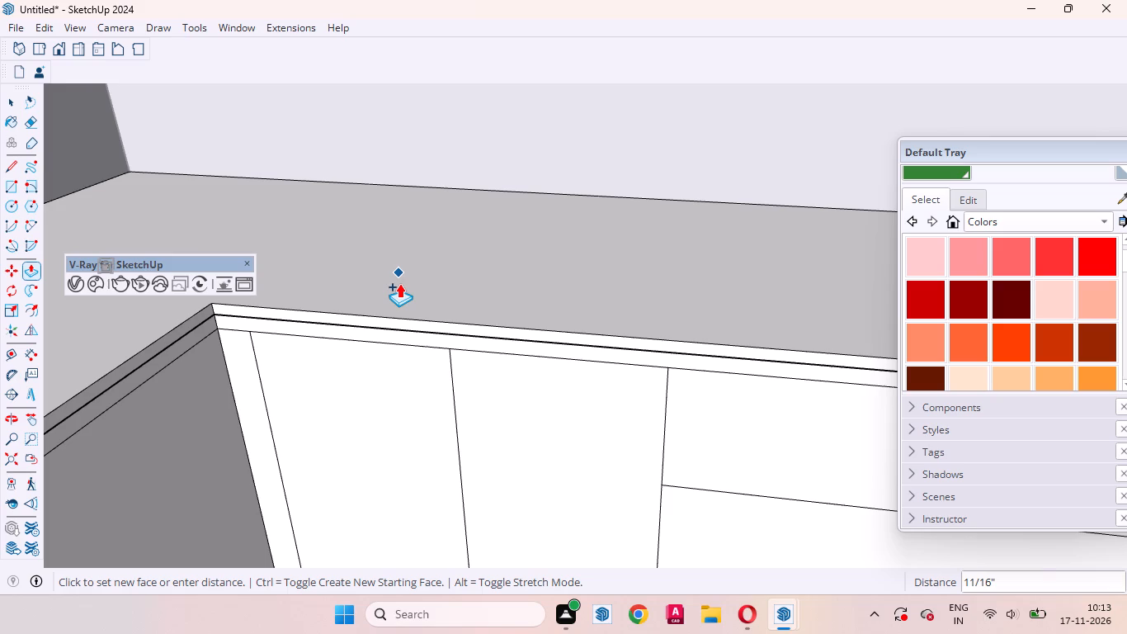
text(20mm)
key(Return)
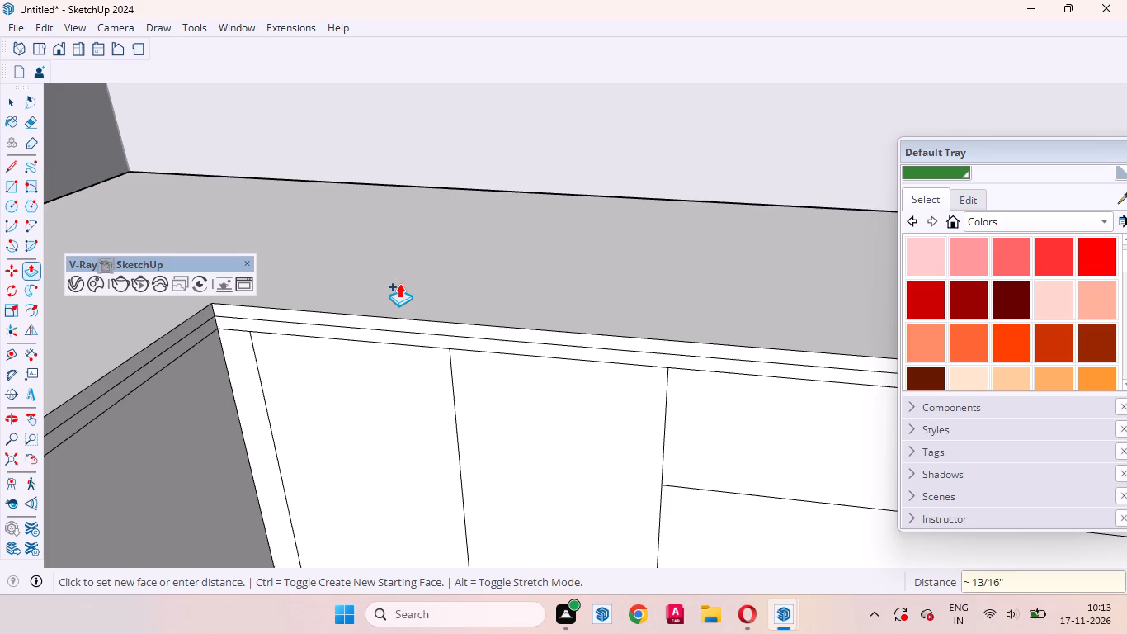
key(space)
Push the lower of the two countertop edge bands along the back counter inward 18 mm.
click(498, 344)
scroll(513, 196, down, 5)
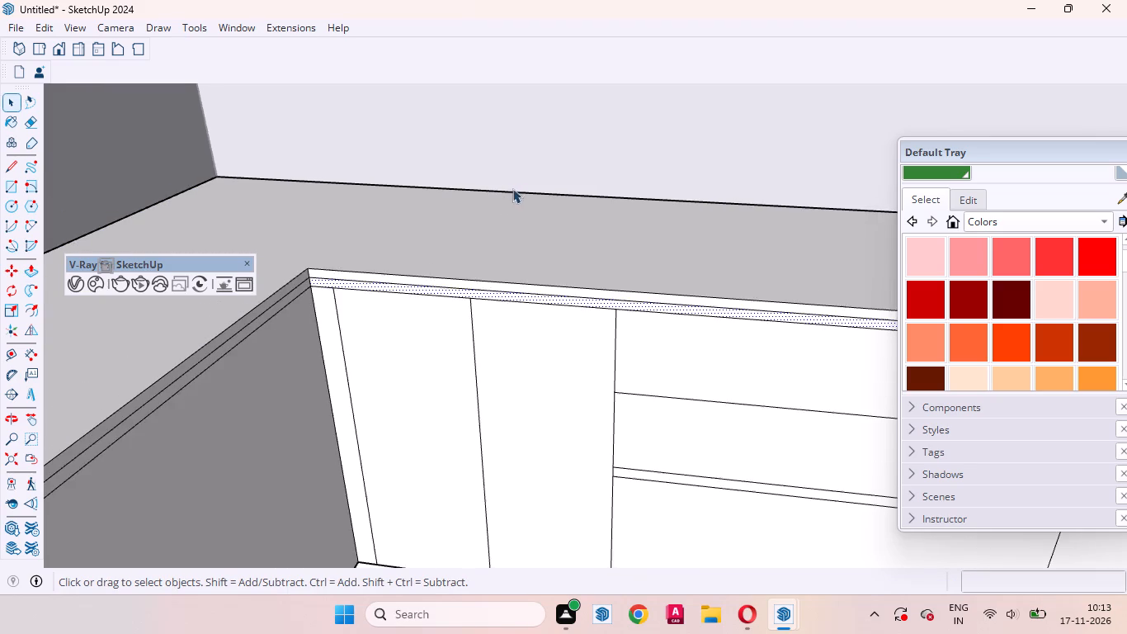
scroll(512, 188, down, 2)
middle_drag(531, 278, 476, 307)
scroll(303, 277, up, 12)
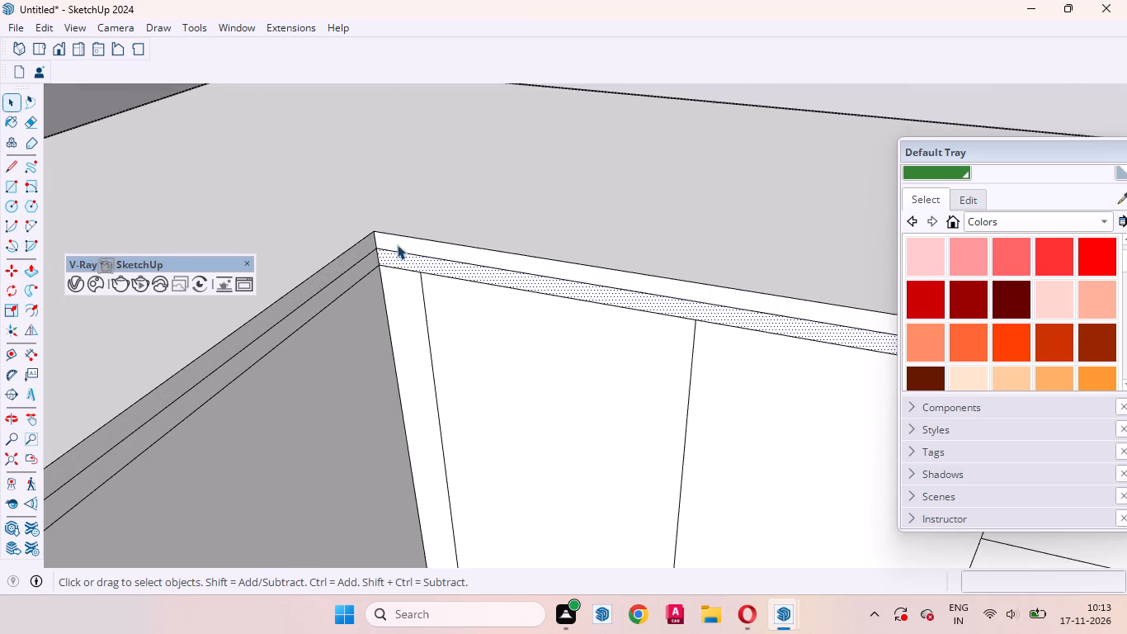
scroll(397, 244, up, 8)
key(p)
scroll(413, 264, up, 3)
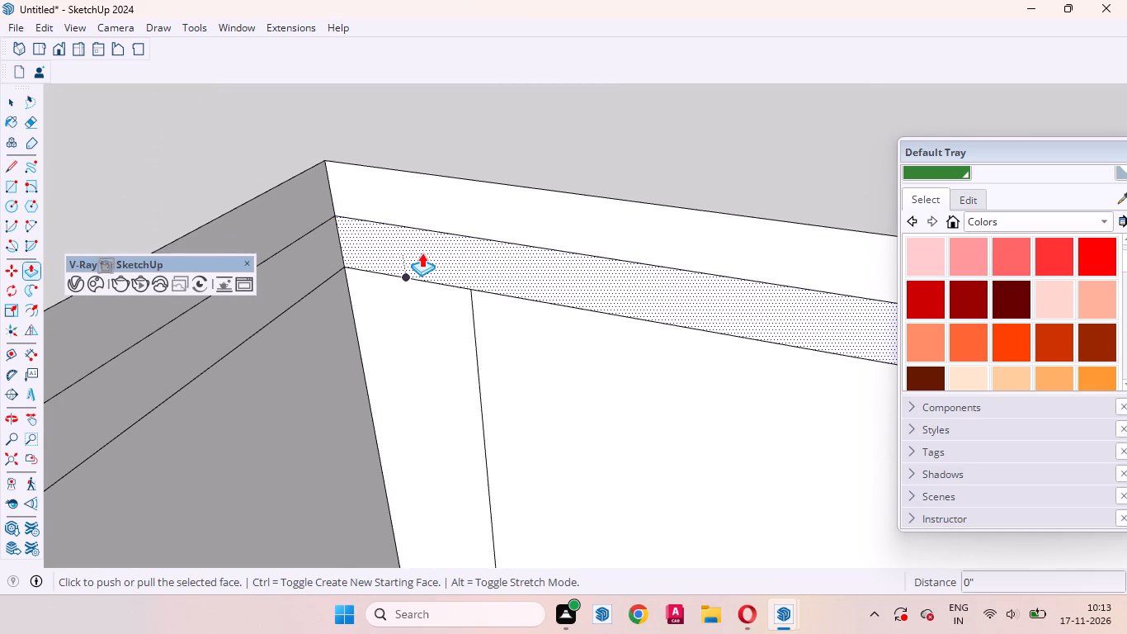
click(422, 253)
text(18)
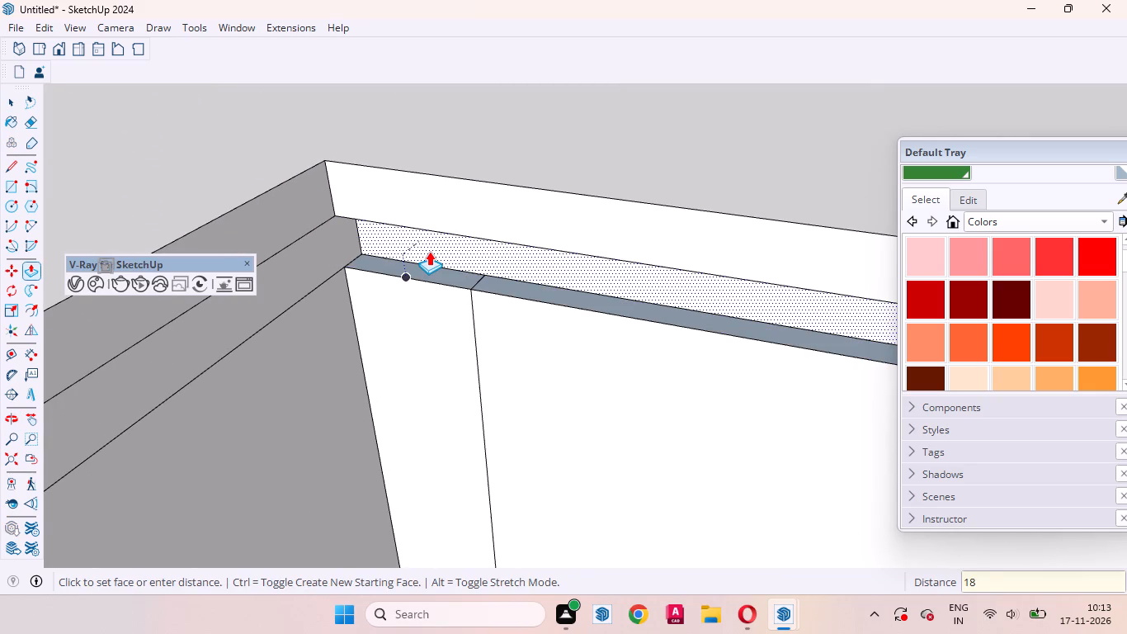
text(mm)
key(Return)
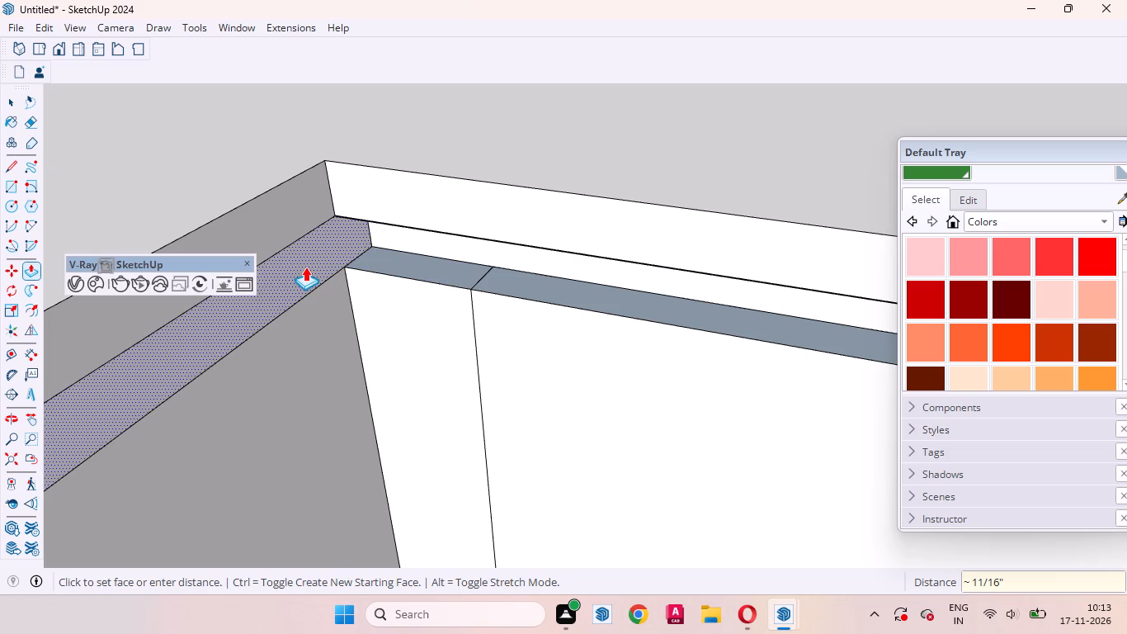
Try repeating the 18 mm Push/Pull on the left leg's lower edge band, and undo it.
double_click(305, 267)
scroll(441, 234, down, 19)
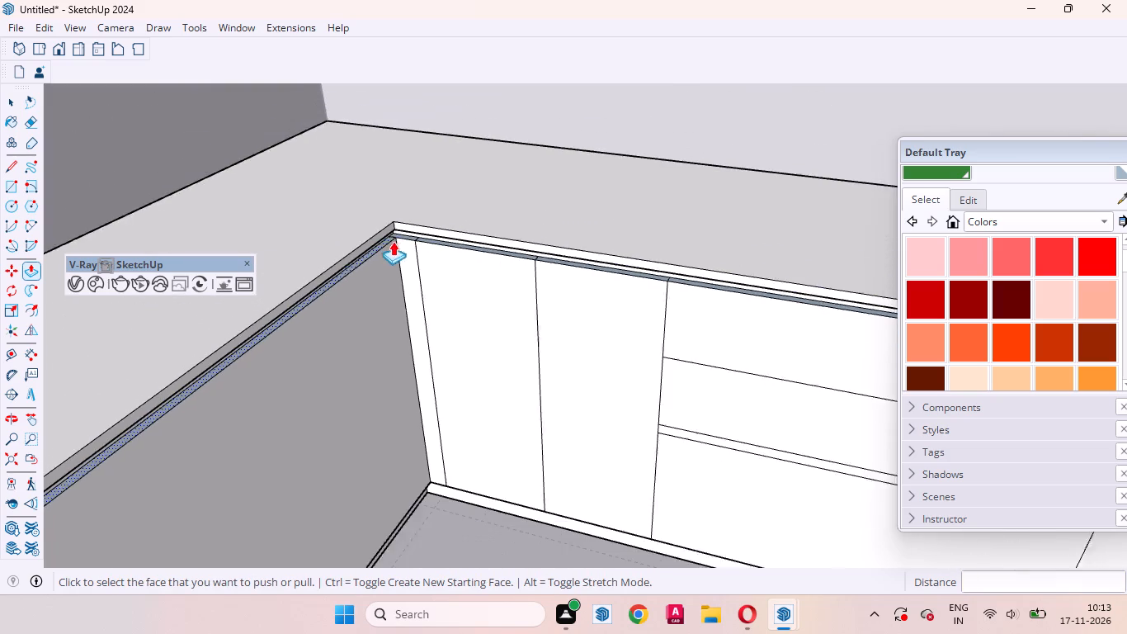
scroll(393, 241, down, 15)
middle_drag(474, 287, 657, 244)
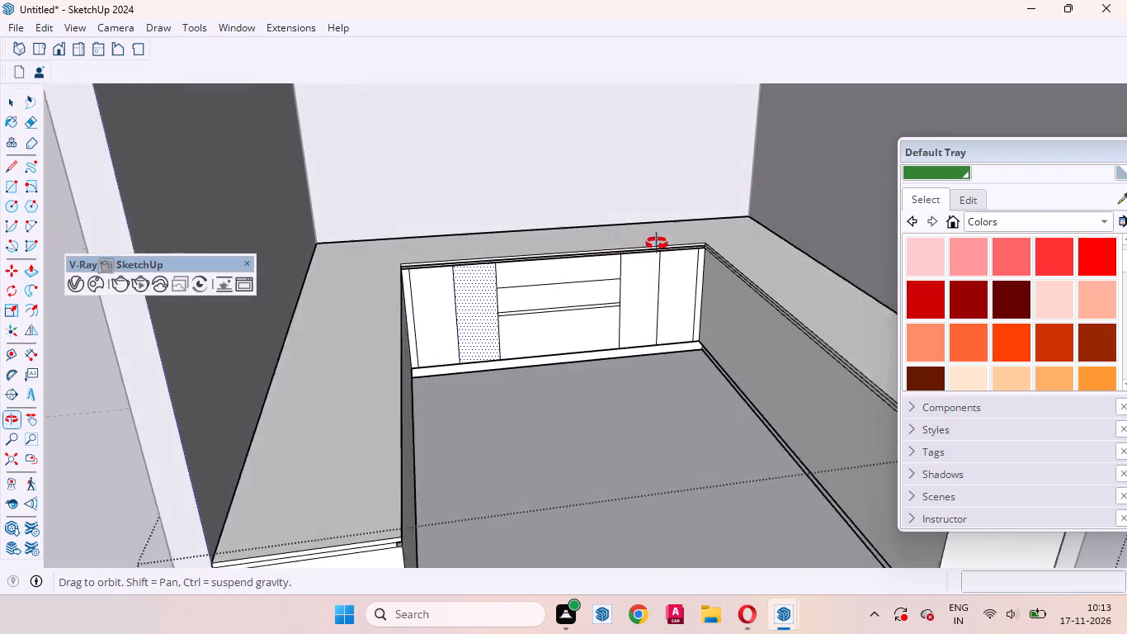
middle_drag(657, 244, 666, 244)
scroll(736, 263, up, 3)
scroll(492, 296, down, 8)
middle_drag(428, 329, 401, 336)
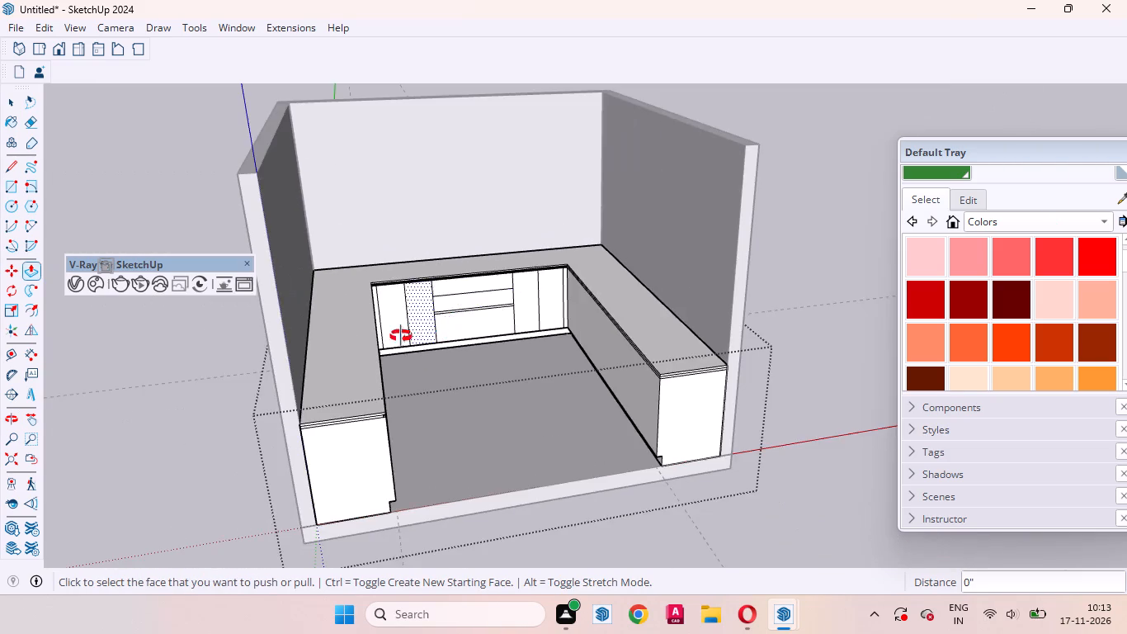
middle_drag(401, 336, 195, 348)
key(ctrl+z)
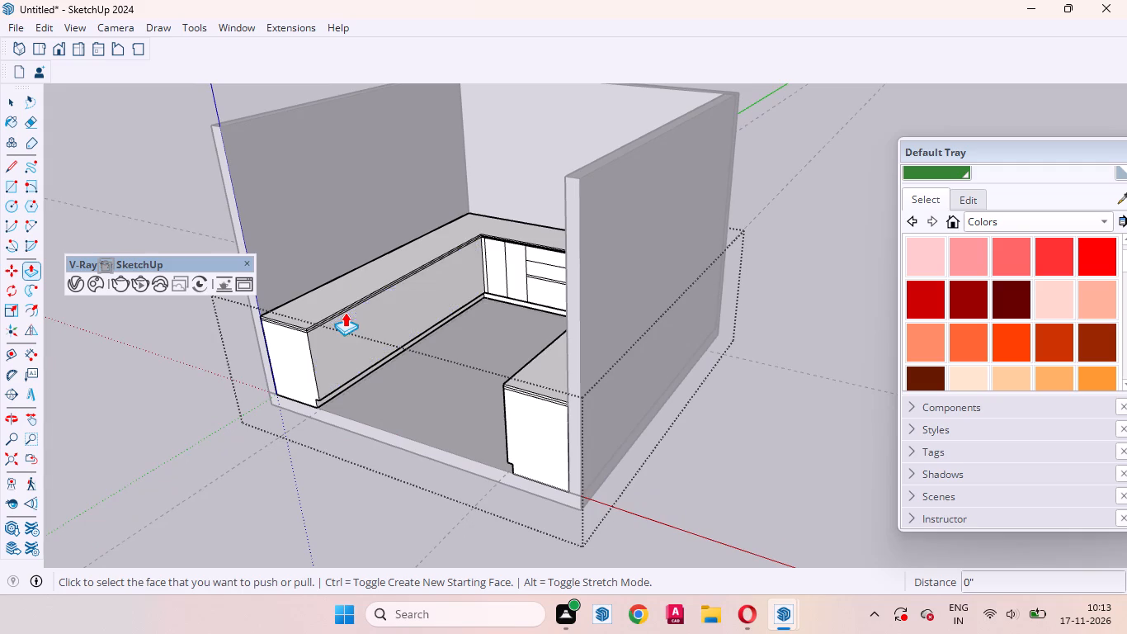
Recess the 25 mm horizontal strip in the back counter's central section by repeating the 18 mm Push/Pull.
scroll(481, 230, up, 8)
middle_drag(496, 267, 577, 217)
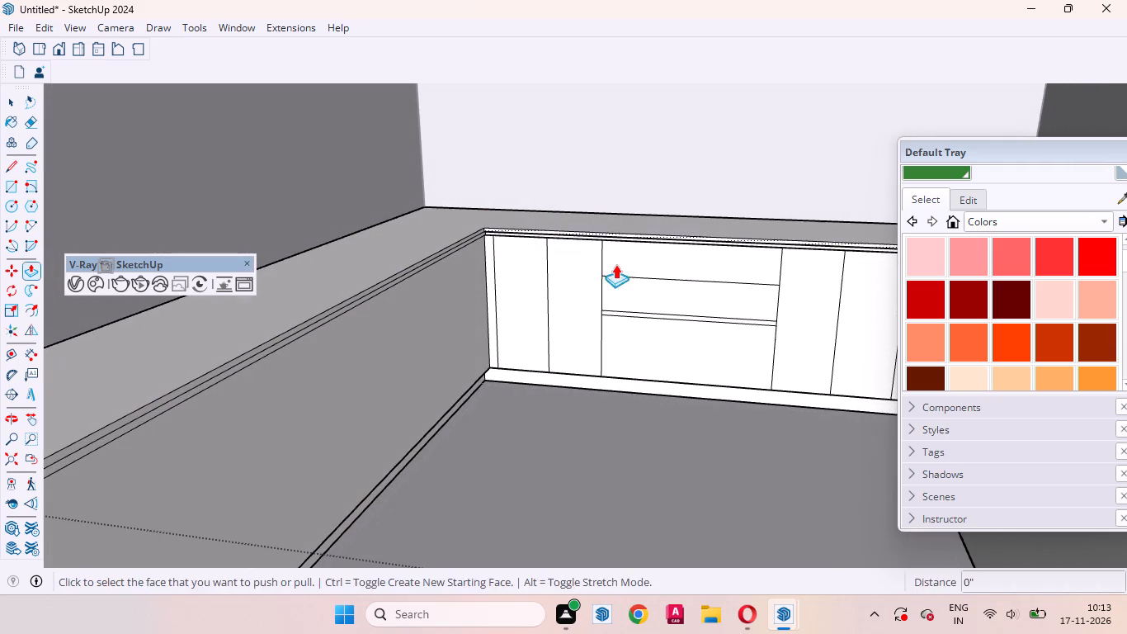
key(space)
click(558, 300)
click(647, 299)
click(668, 253)
scroll(618, 246, up, 2)
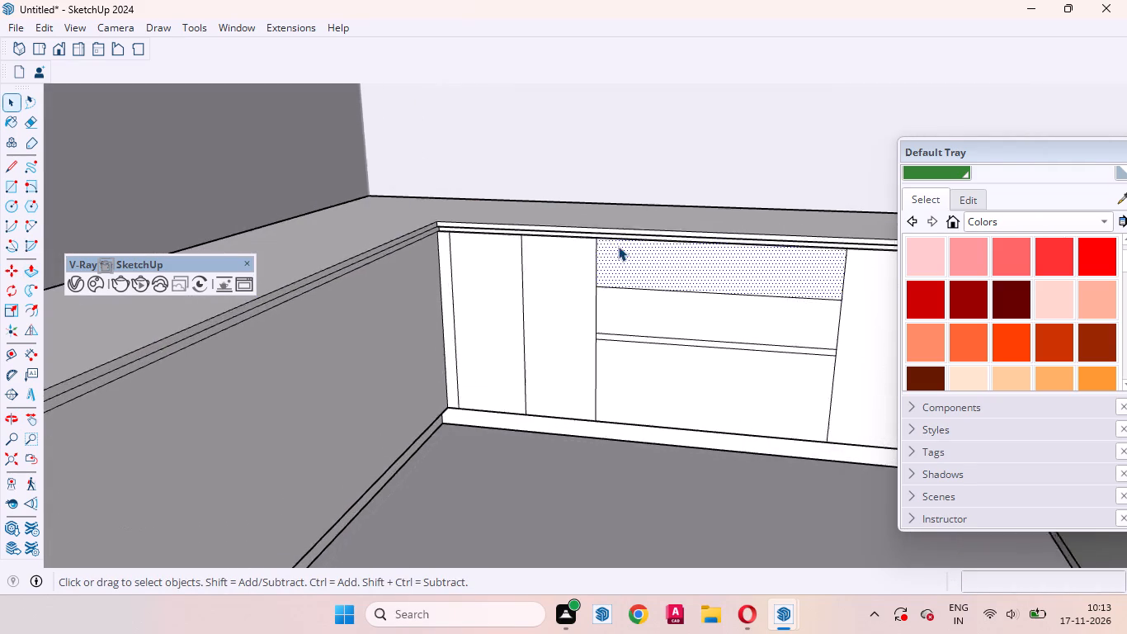
scroll(618, 246, up, 14)
scroll(490, 269, up, 1)
middle_drag(490, 269, 533, 226)
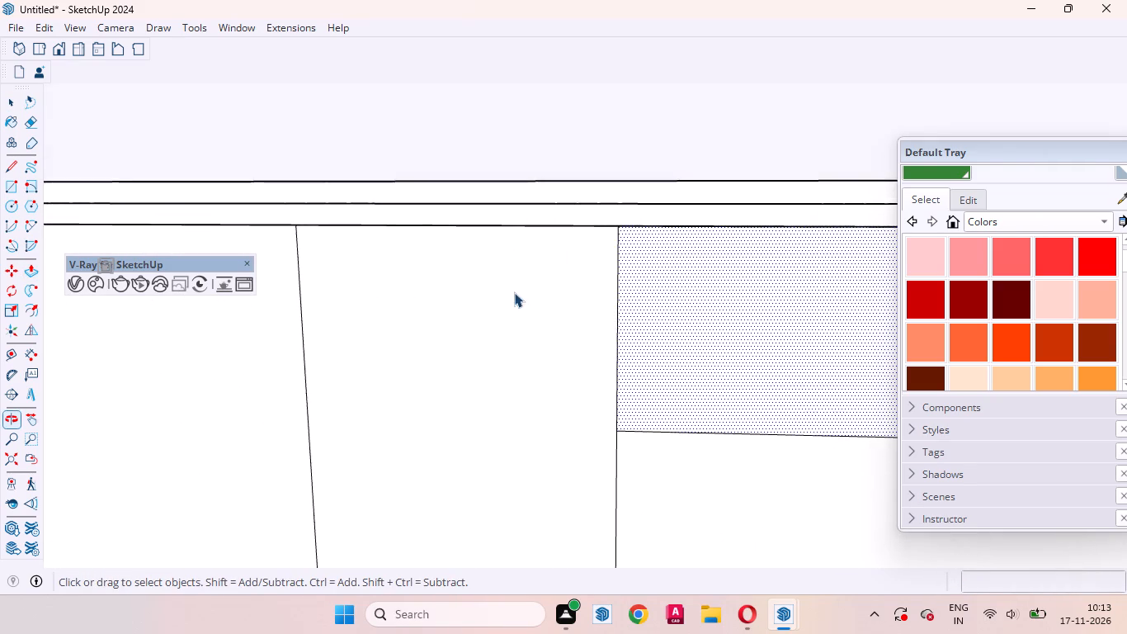
scroll(507, 297, down, 12)
scroll(622, 390, up, 11)
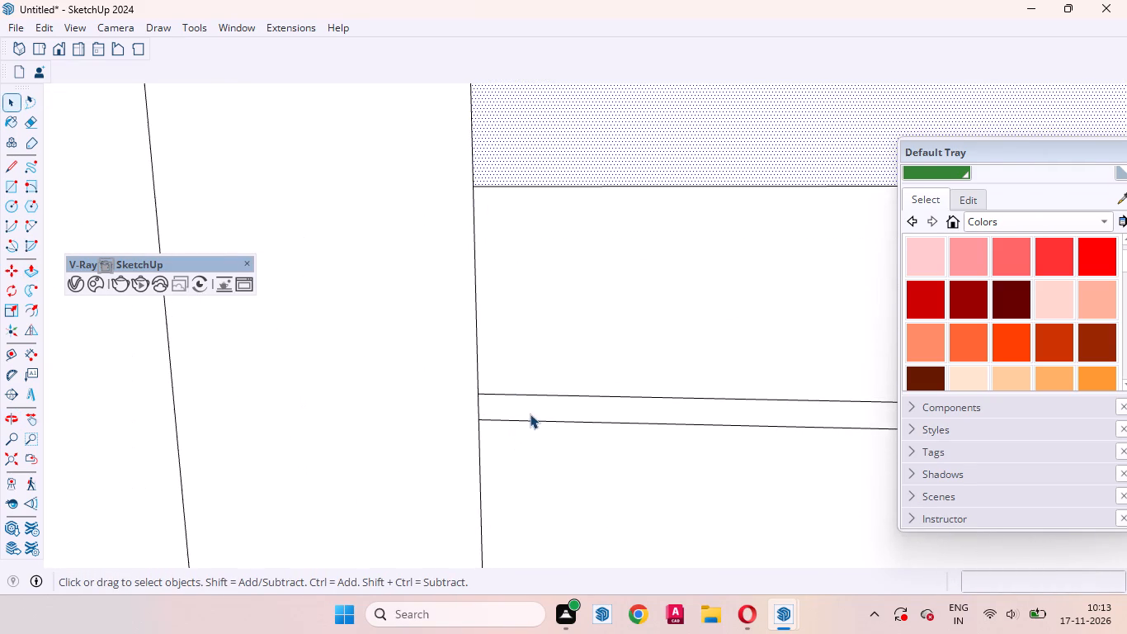
click(530, 411)
key(p)
double_click(530, 411)
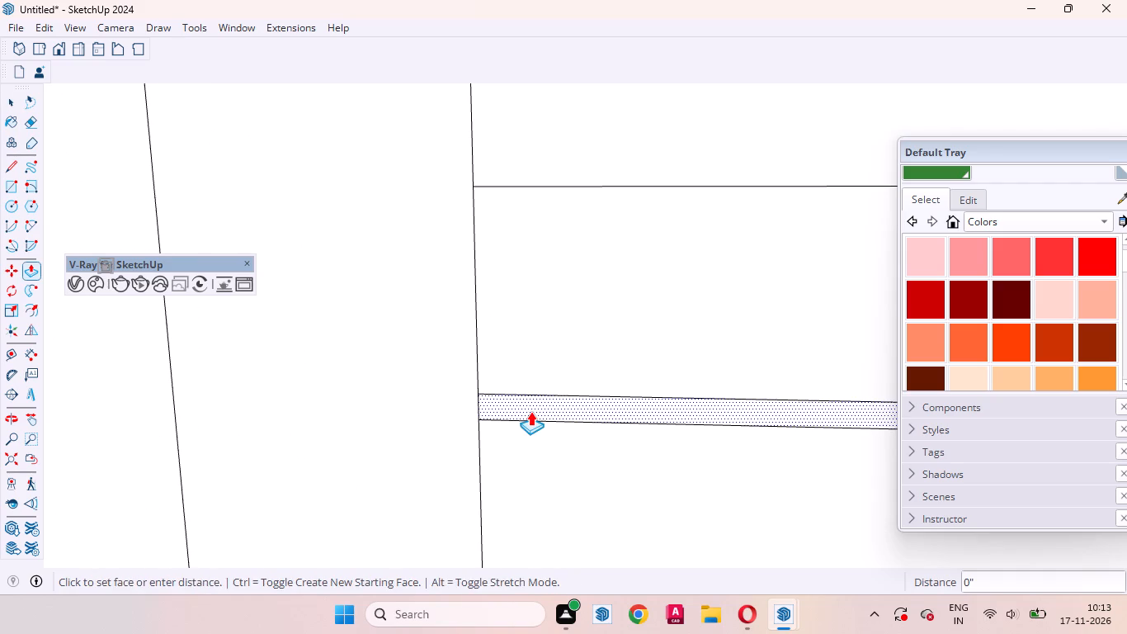
key(space)
scroll(524, 270, down, 15)
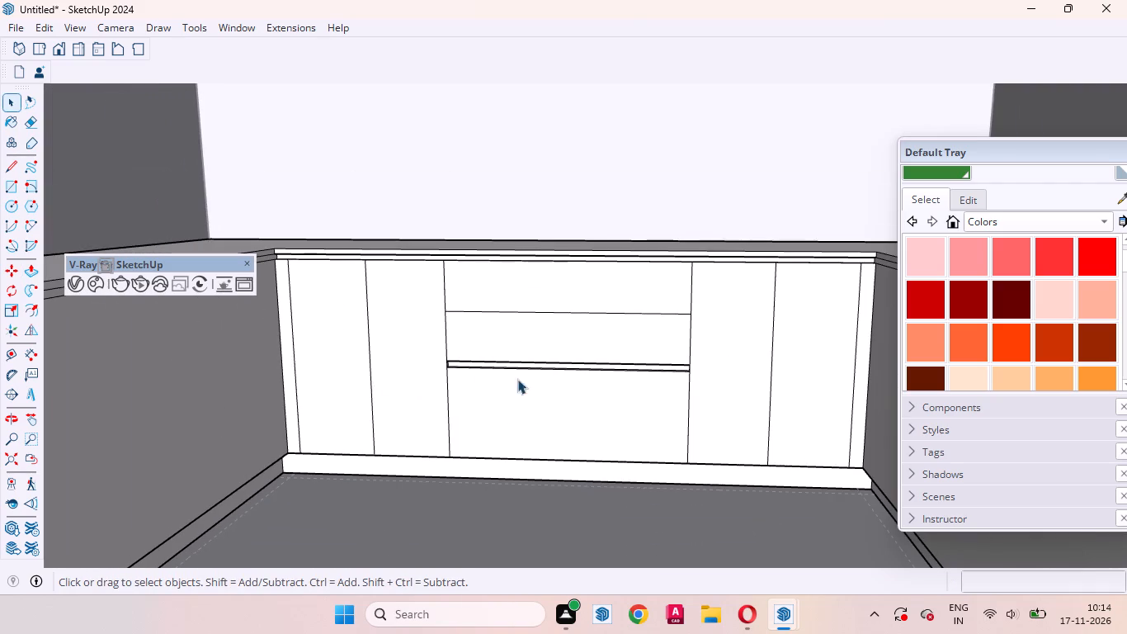
Copy the back counter's two end-strip lines and the left and right section divider lines 3 mm toward the right leg.
ctrl+click(295, 344)
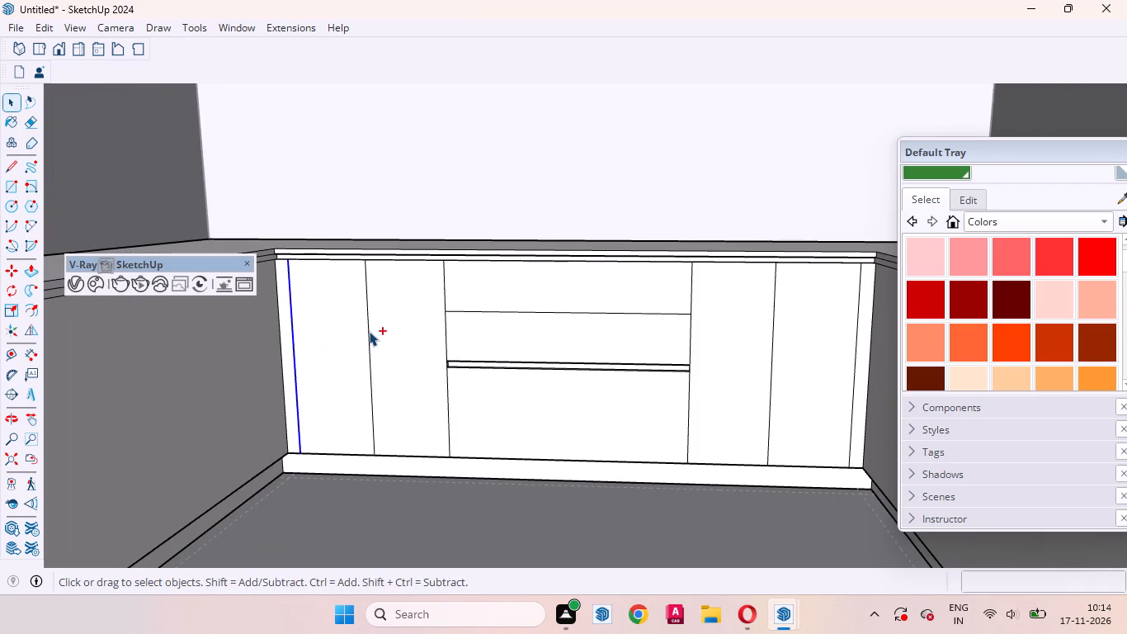
ctrl+click(368, 331)
ctrl+click(772, 348)
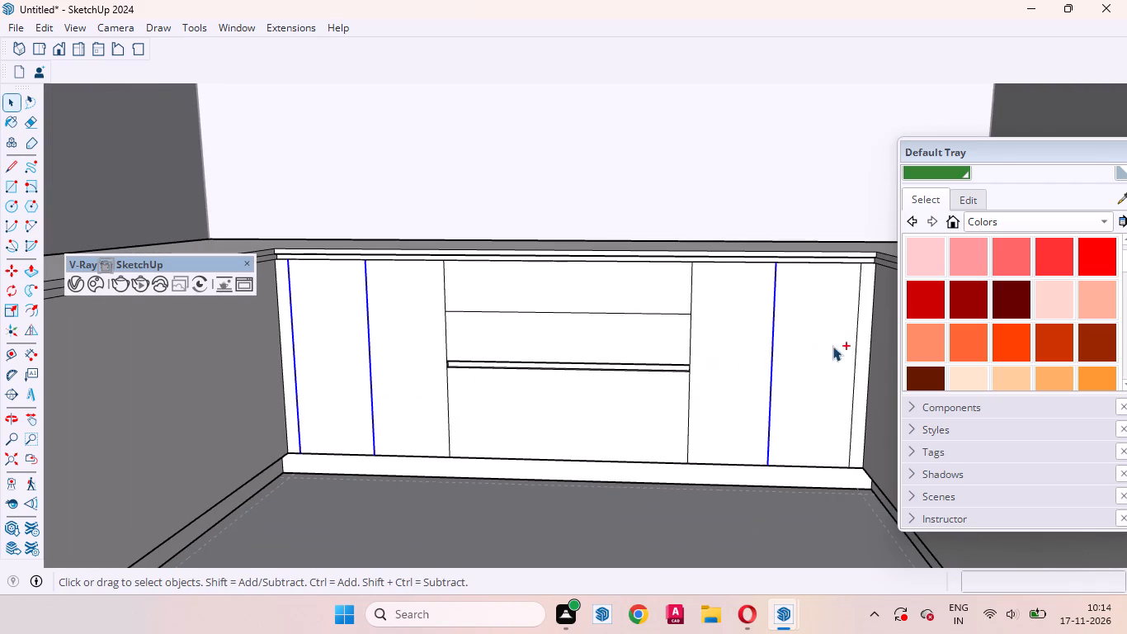
ctrl+click(857, 343)
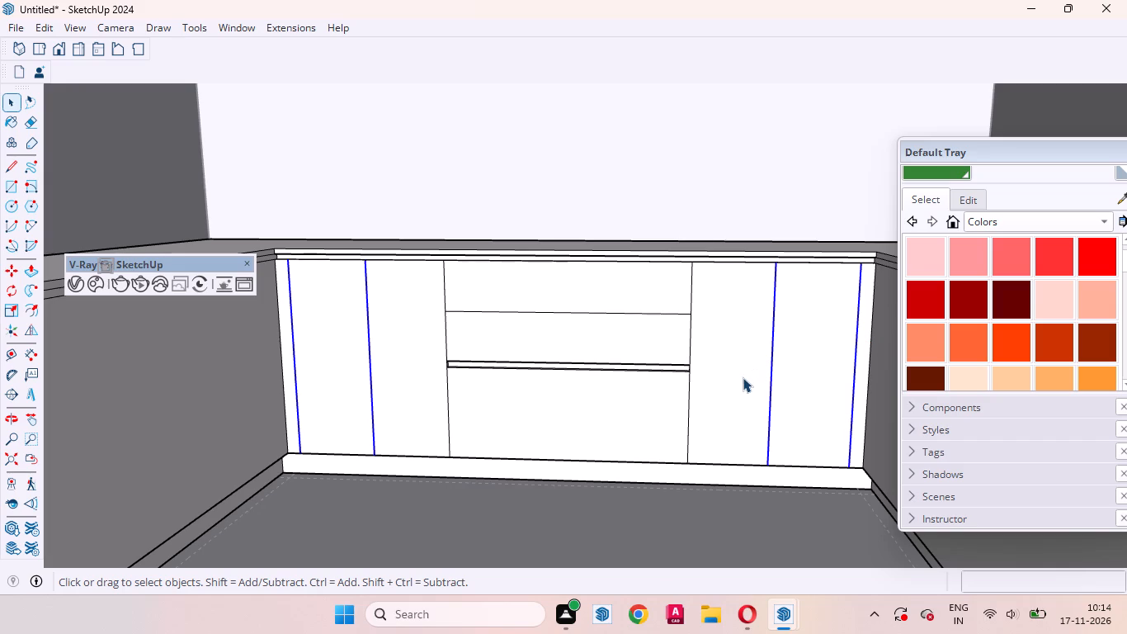
key(m)
scroll(700, 395, up, 6)
click(709, 391)
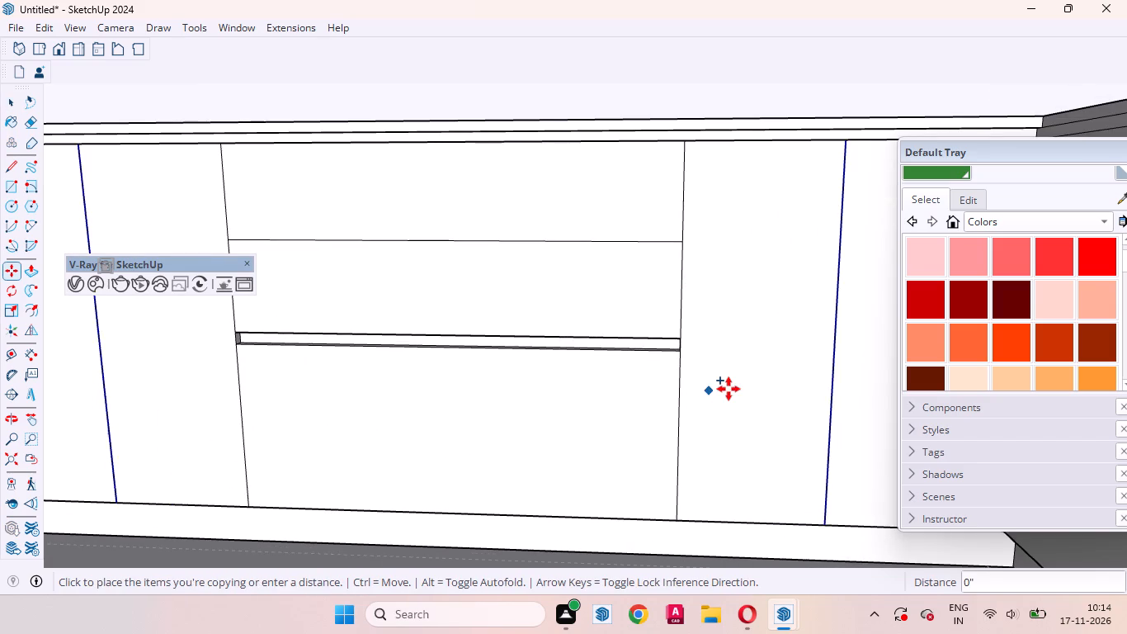
text(3mm)
key(Return)
key(space)
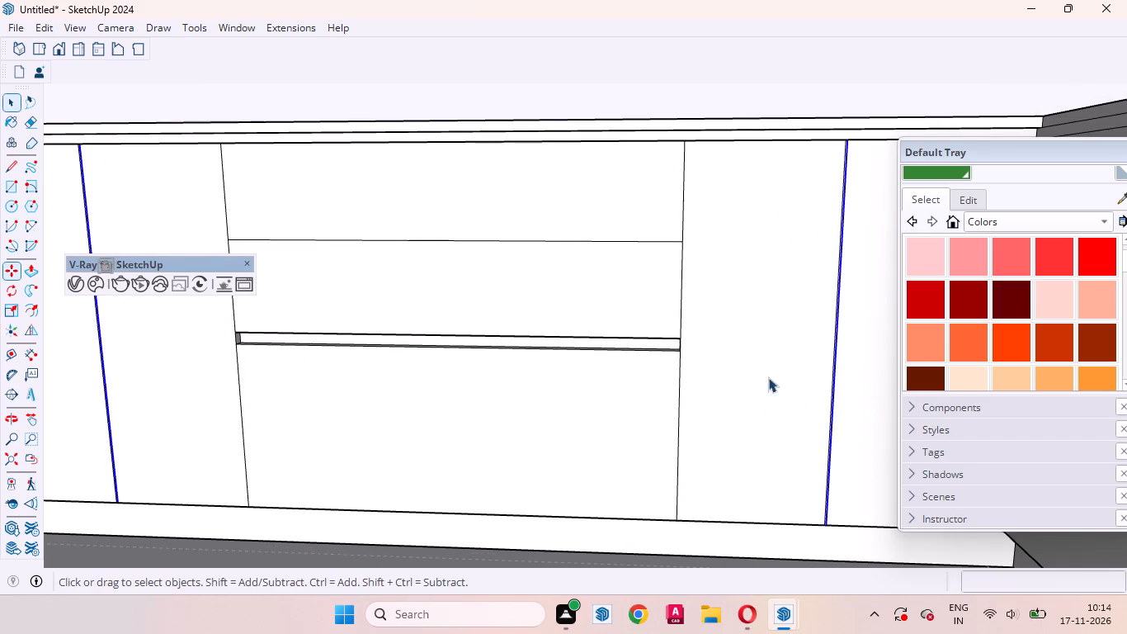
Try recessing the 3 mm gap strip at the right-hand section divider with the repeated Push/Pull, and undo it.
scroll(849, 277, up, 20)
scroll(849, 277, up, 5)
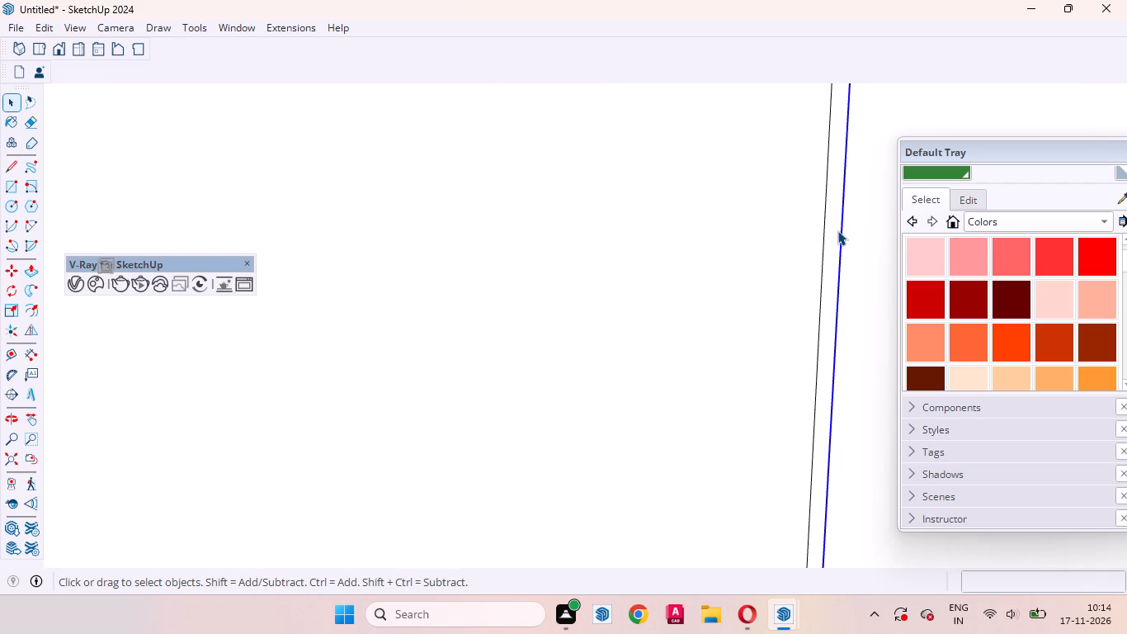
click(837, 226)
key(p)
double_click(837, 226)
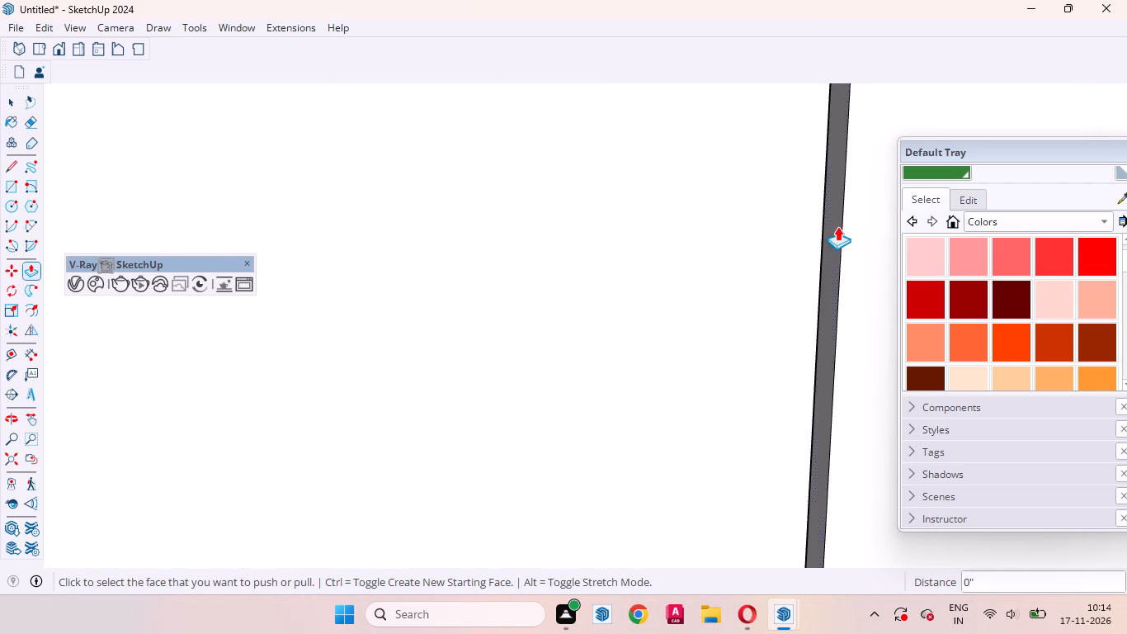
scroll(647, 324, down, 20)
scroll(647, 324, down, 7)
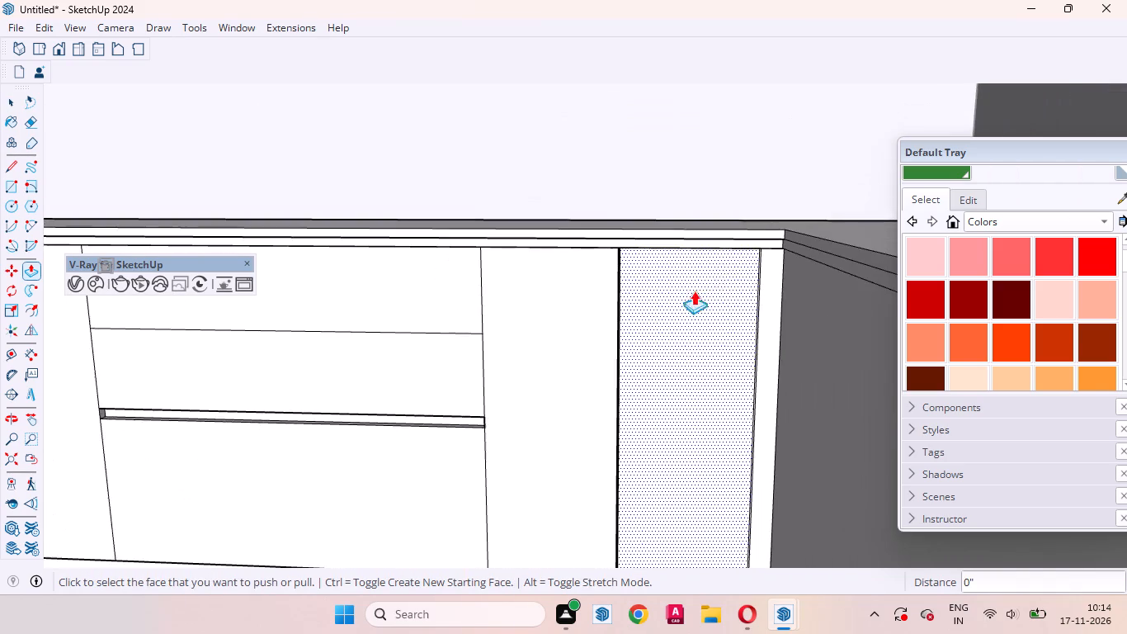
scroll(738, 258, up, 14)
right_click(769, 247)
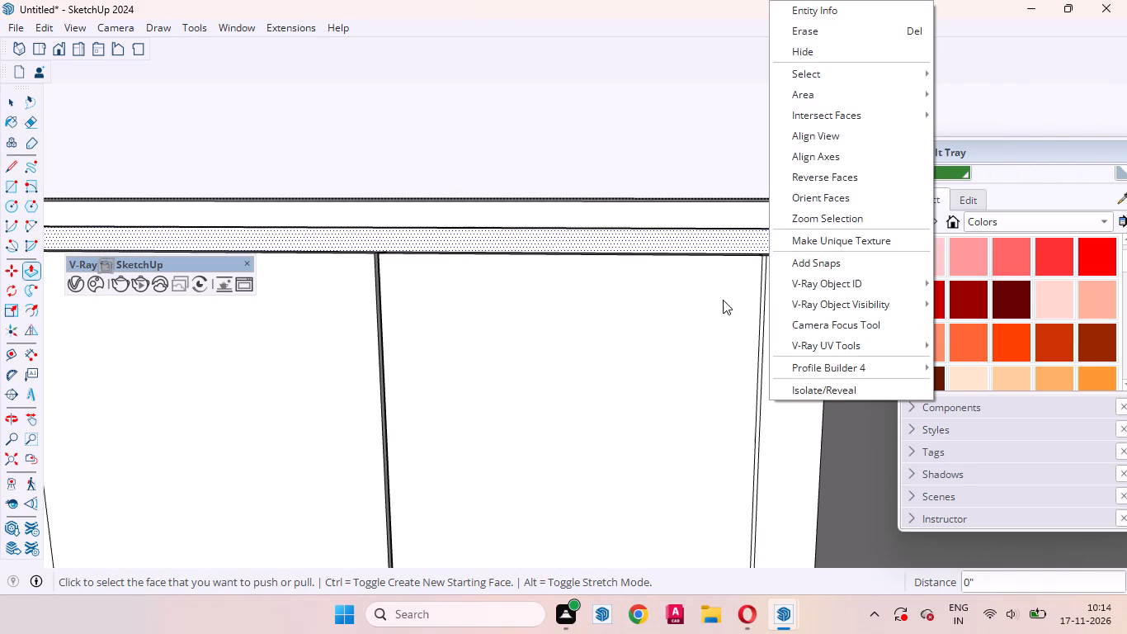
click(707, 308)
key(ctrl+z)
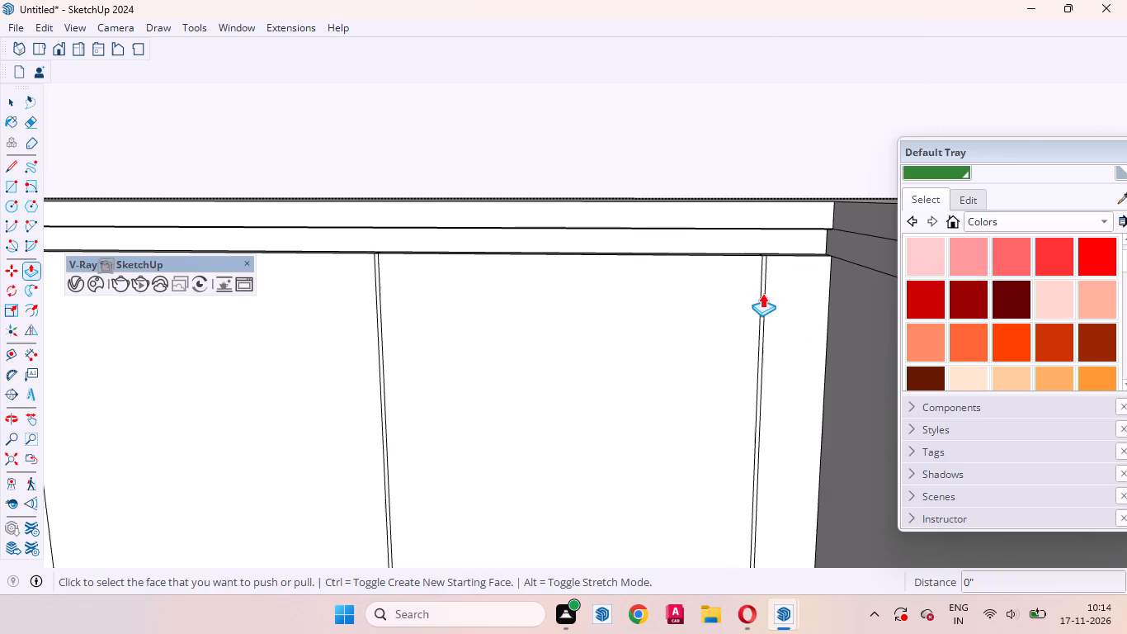
Push the 3 mm gap strip beside the right end strip inward 18 mm, and repeat it on the right-hand section divider's gap.
scroll(767, 278, up, 8)
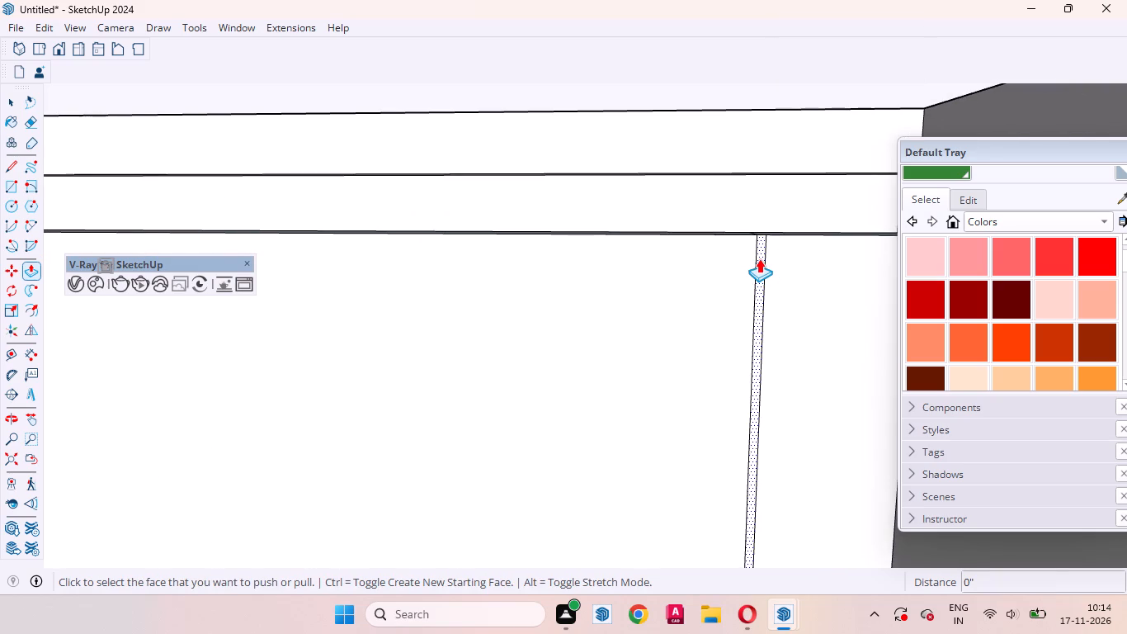
click(759, 258)
text(18mm)
key(Return)
scroll(847, 248, down, 5)
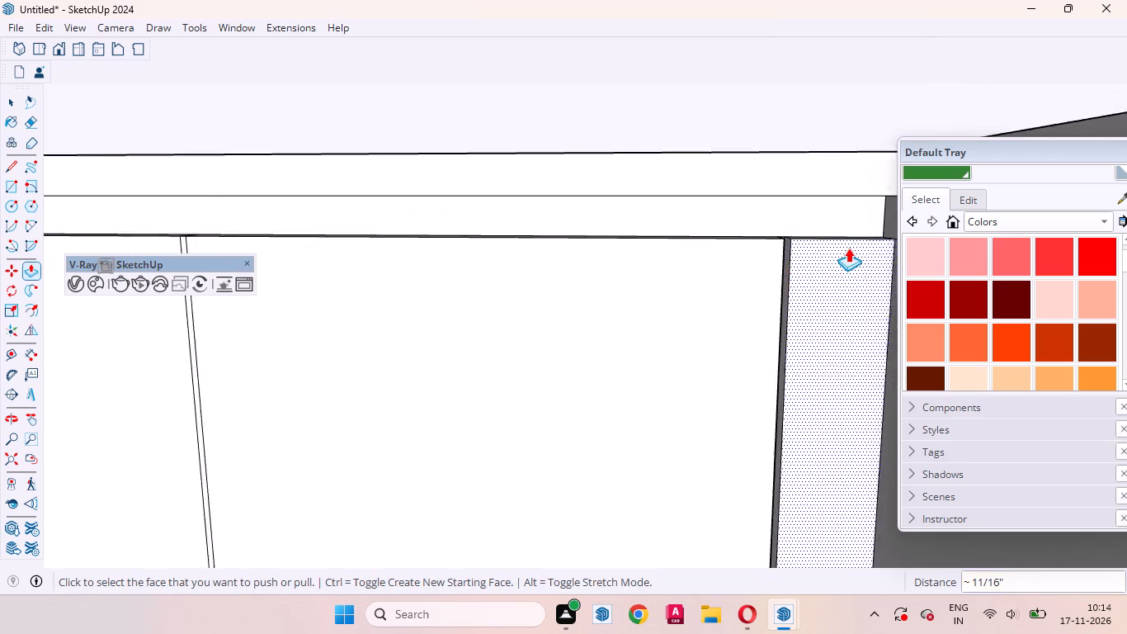
scroll(848, 248, down, 7)
scroll(370, 277, up, 14)
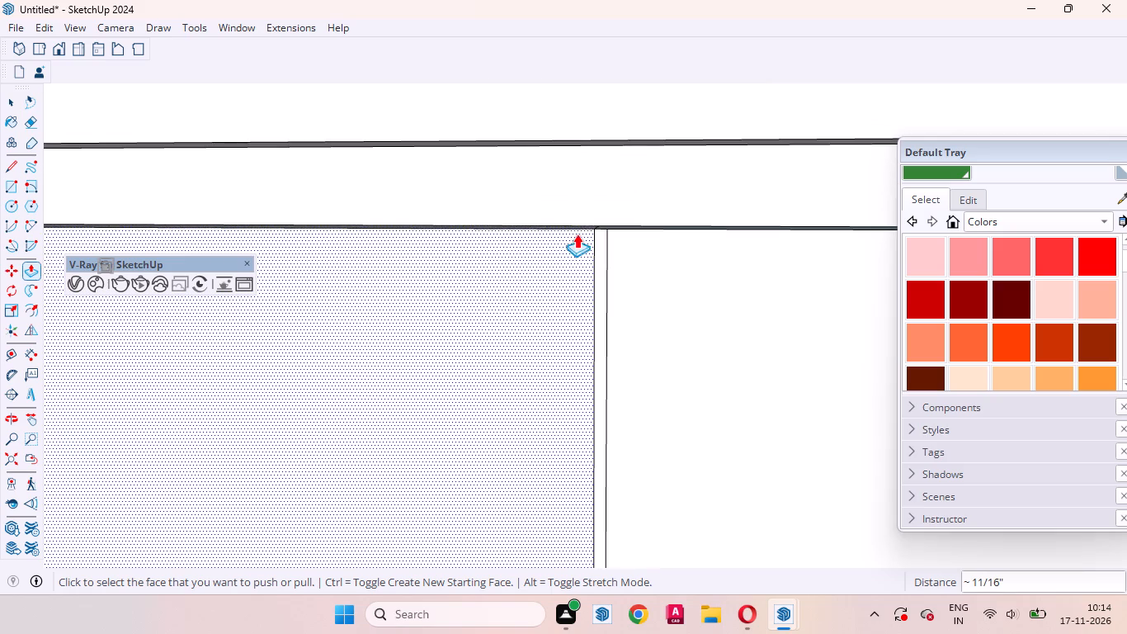
double_click(601, 247)
Repeat the 18 mm recess on the 3 mm gap strips at the left-hand section divider and beside the left end strip.
scroll(673, 202, down, 13)
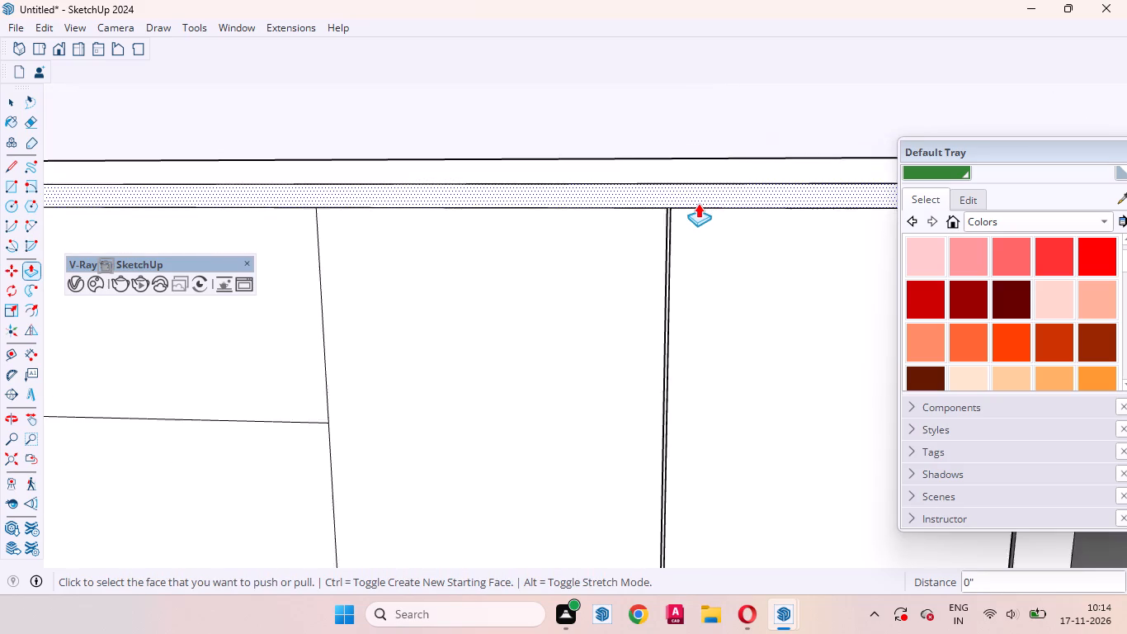
scroll(698, 203, down, 18)
scroll(374, 341, up, 6)
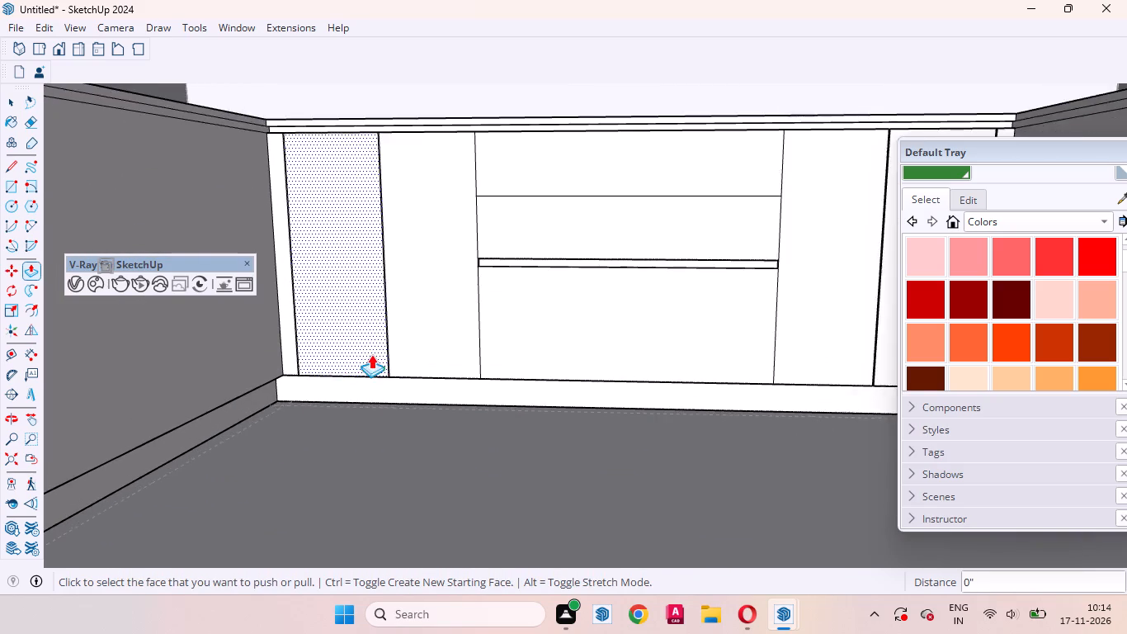
scroll(371, 354, up, 20)
scroll(371, 354, up, 2)
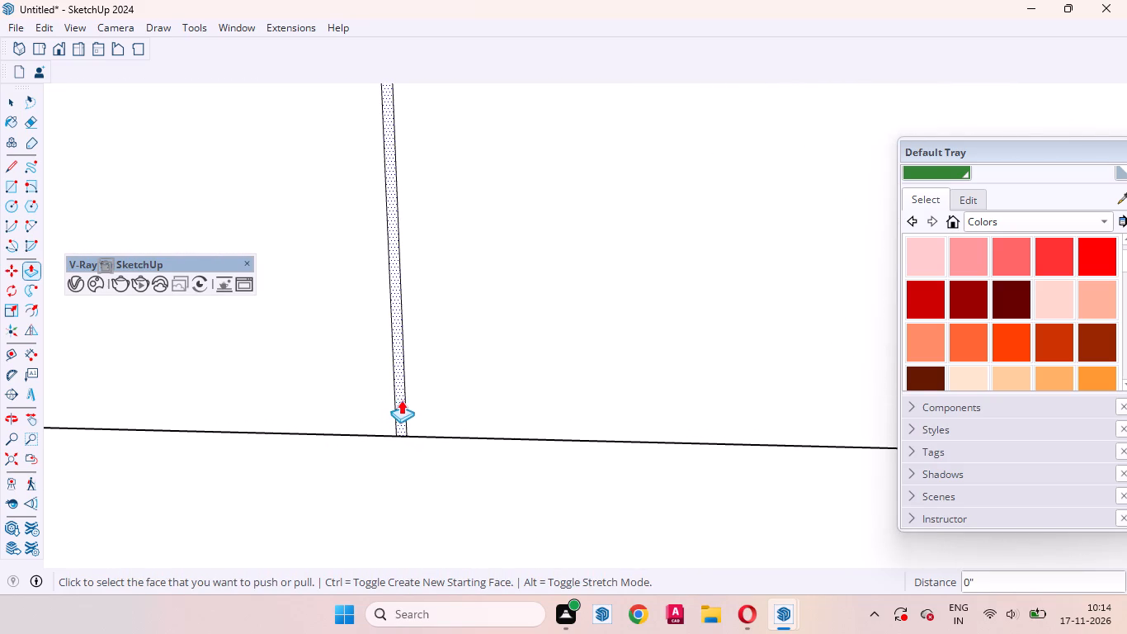
double_click(399, 386)
scroll(646, 362, down, 5)
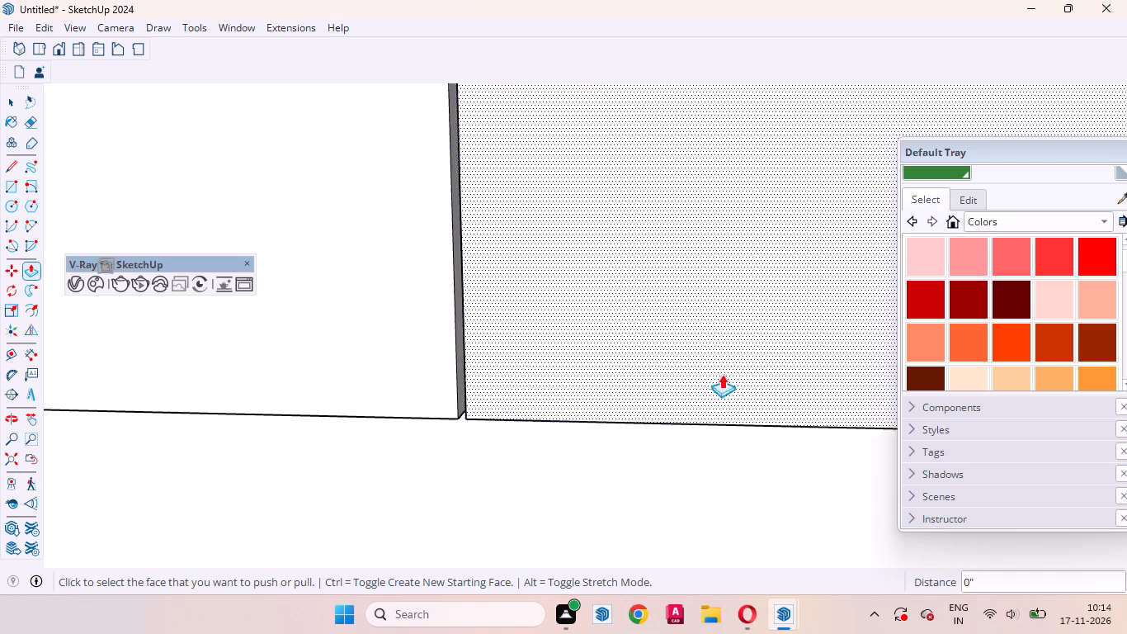
scroll(722, 374, down, 11)
scroll(316, 371, up, 10)
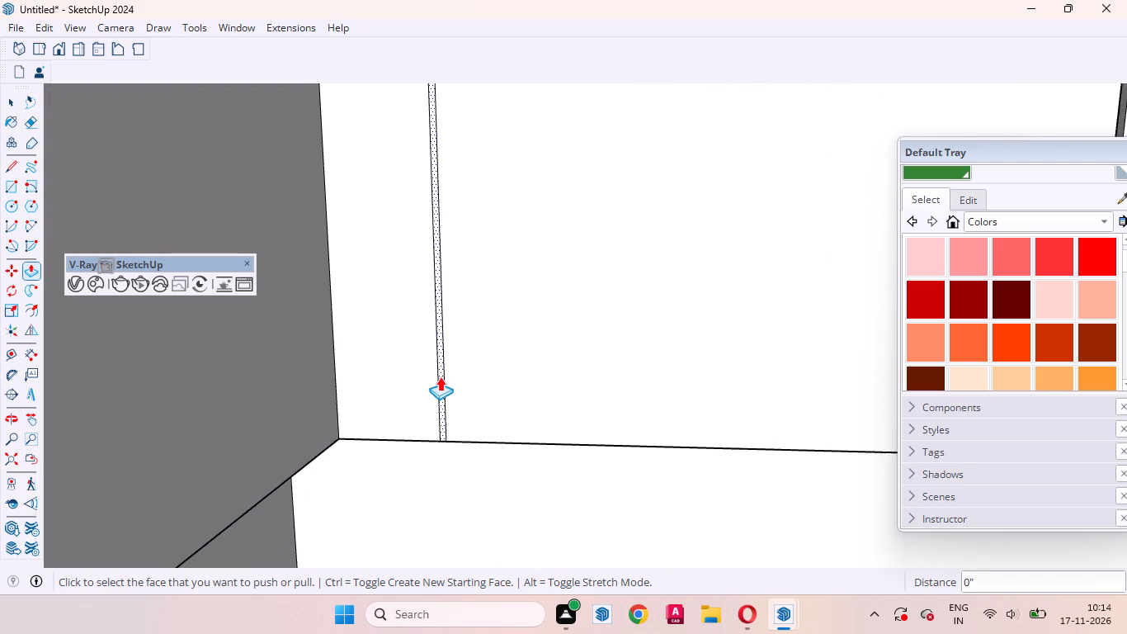
scroll(440, 376, up, 3)
double_click(440, 377)
Examine where the recessed gap beside the left end strip meets the toe kick, from below and from the front.
middle_drag(470, 452, 417, 241)
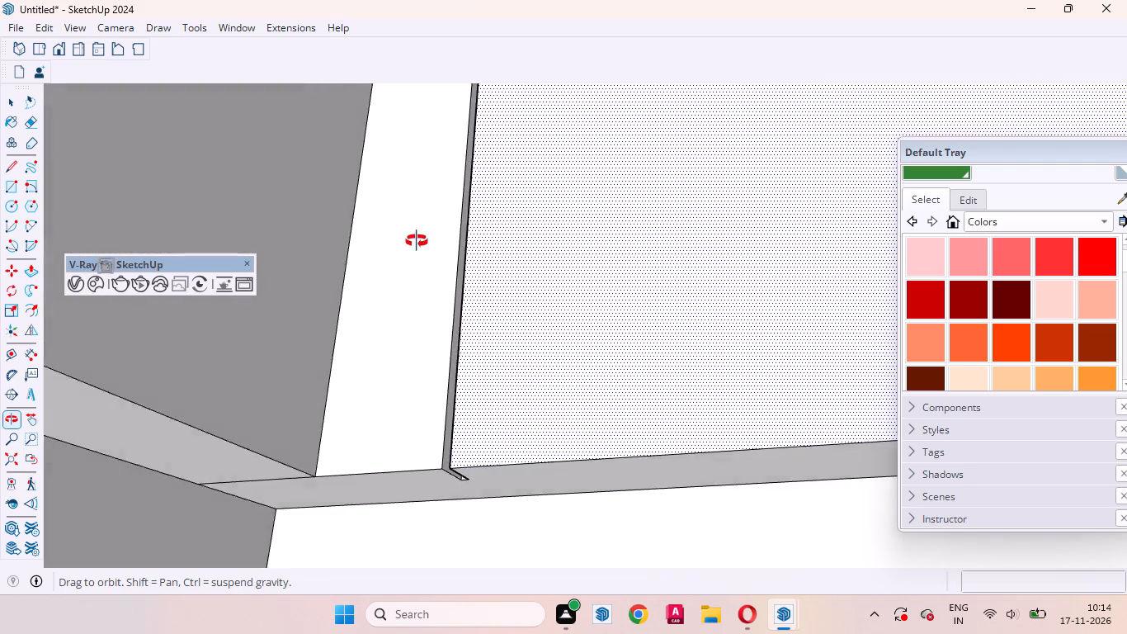
middle_drag(417, 241, 383, 277)
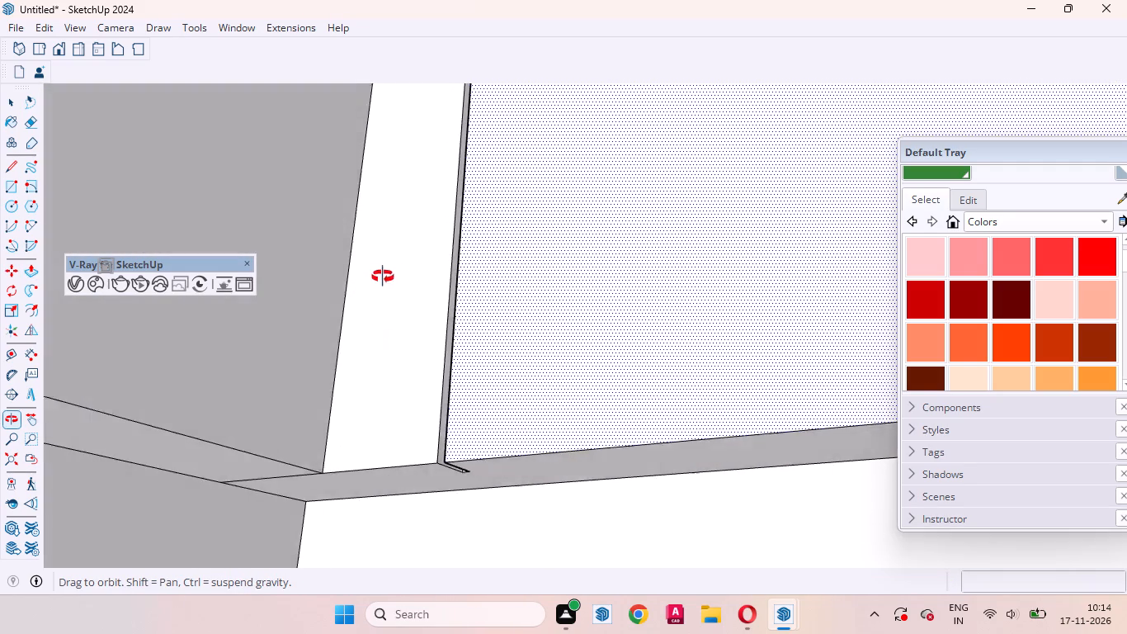
middle_drag(383, 277, 425, 476)
key(space)
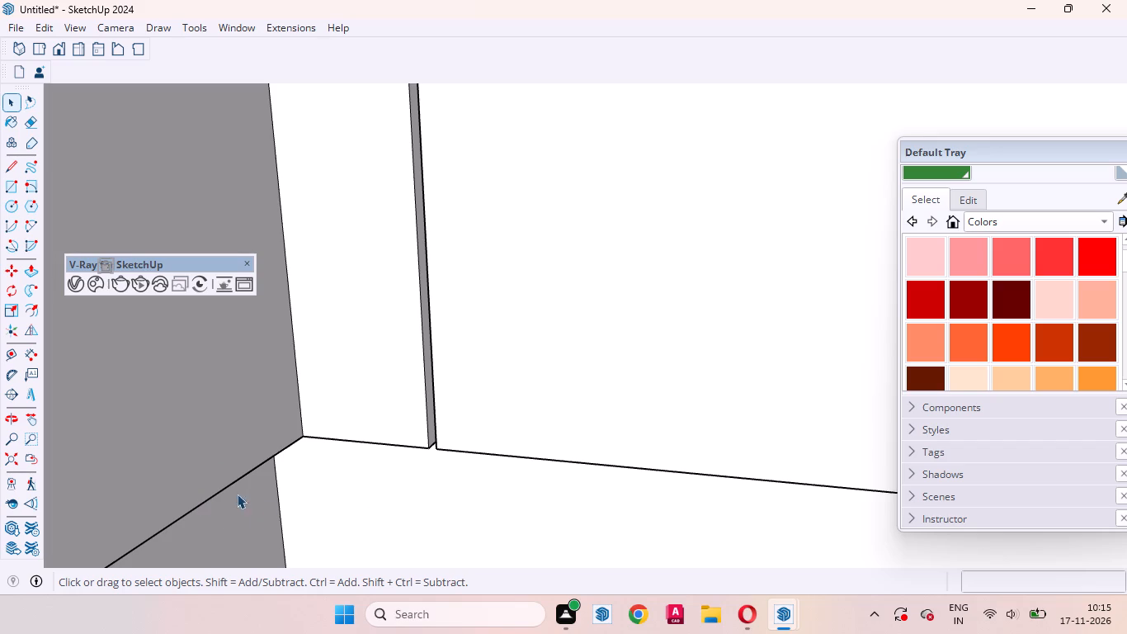
scroll(467, 460, down, 7)
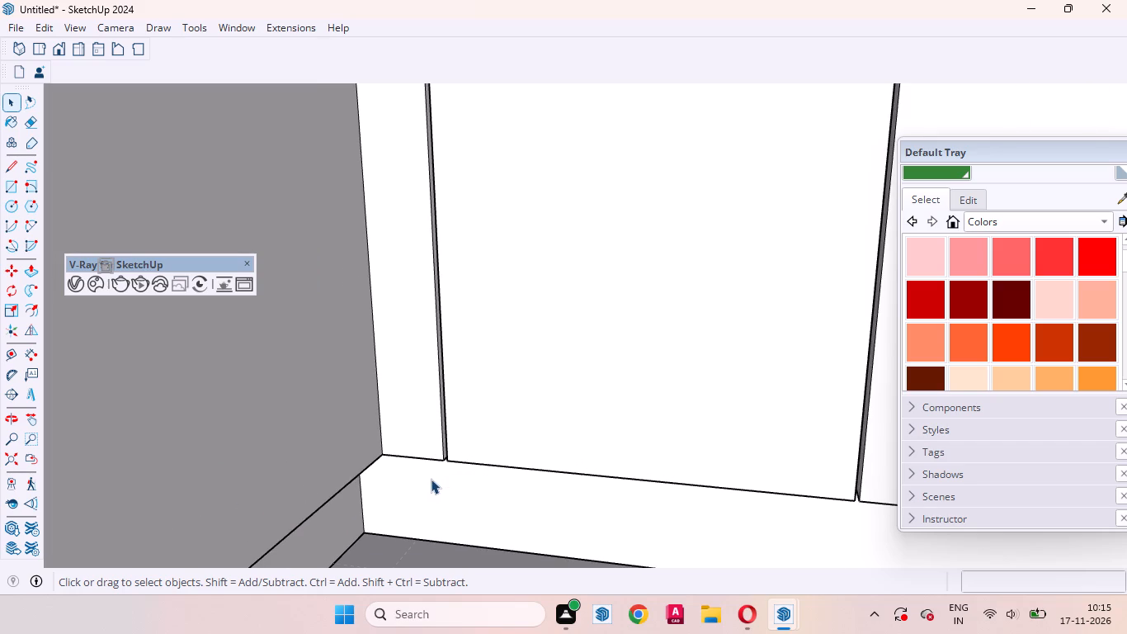
scroll(492, 444, down, 2)
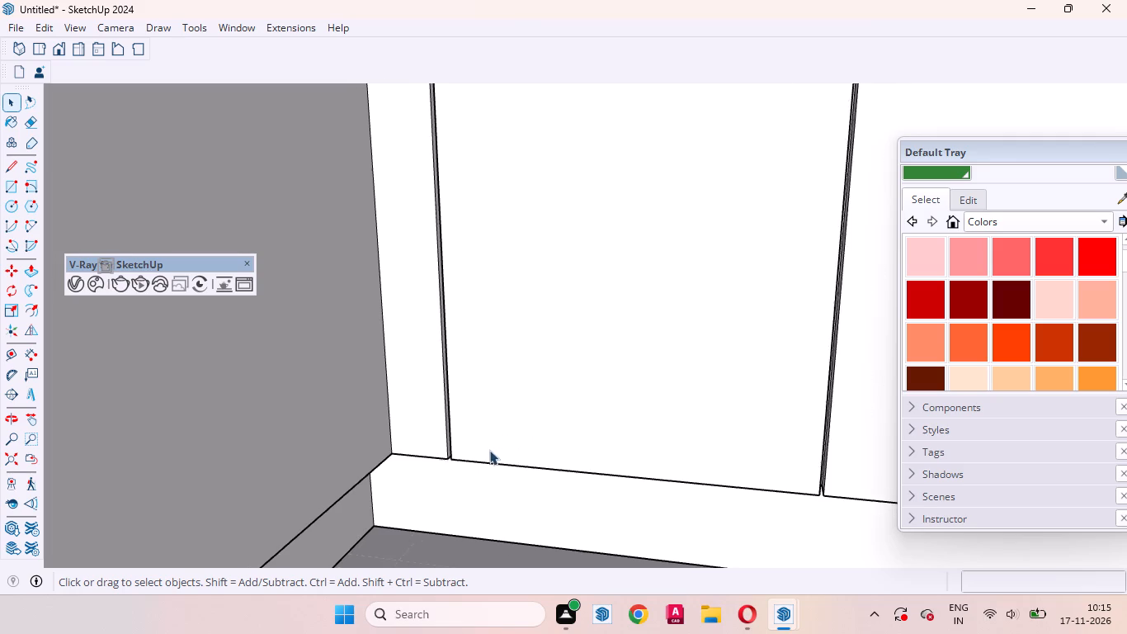
scroll(489, 450, down, 7)
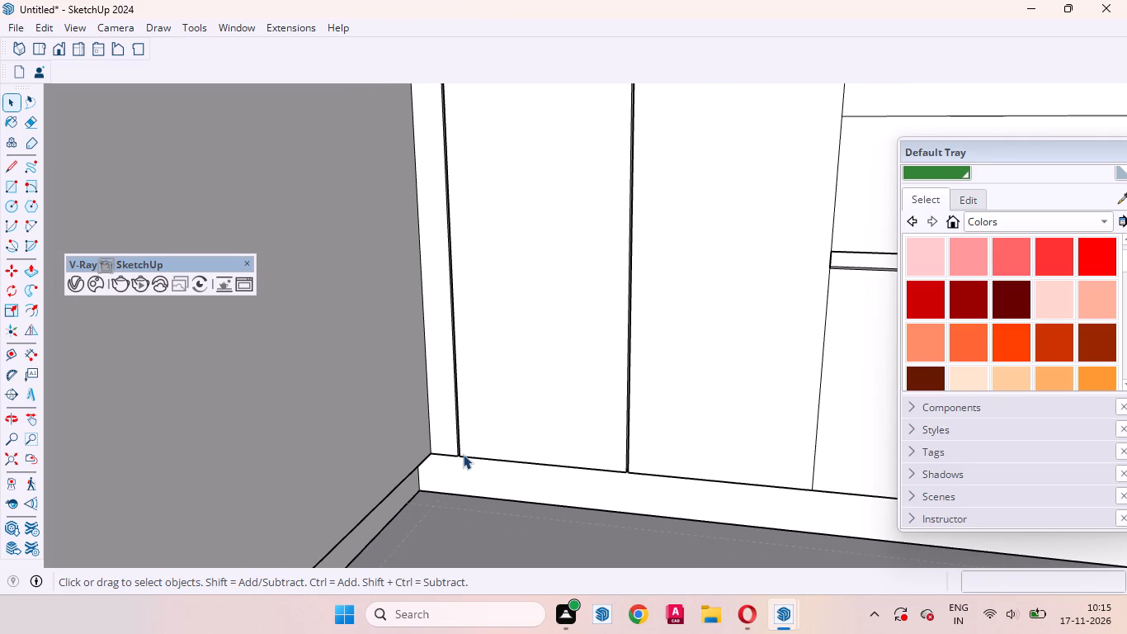
scroll(463, 454, up, 1)
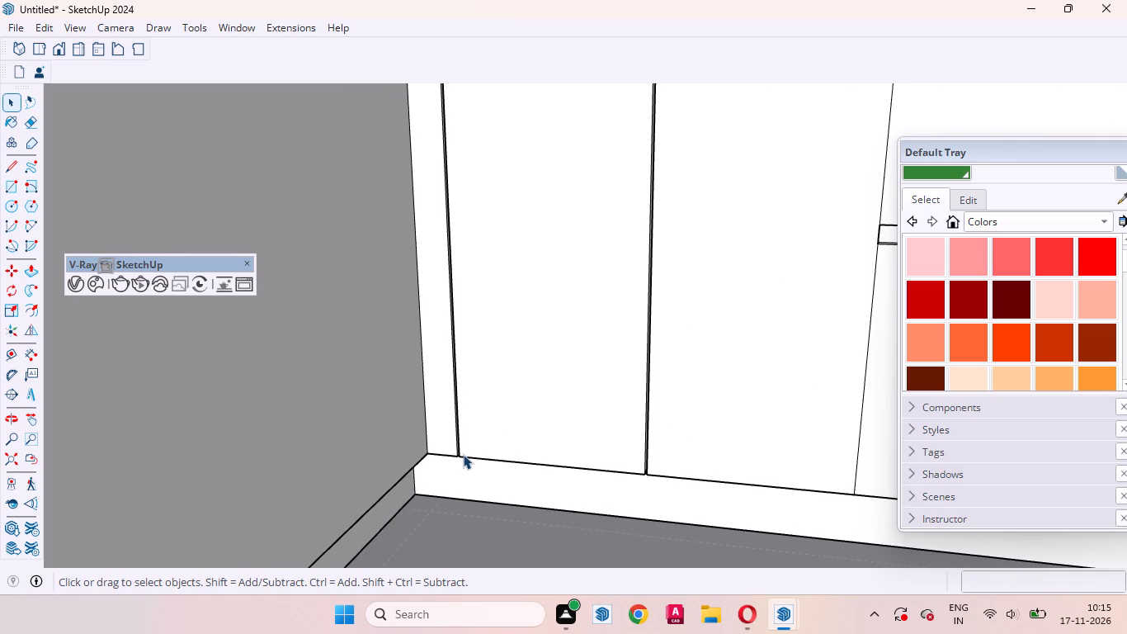
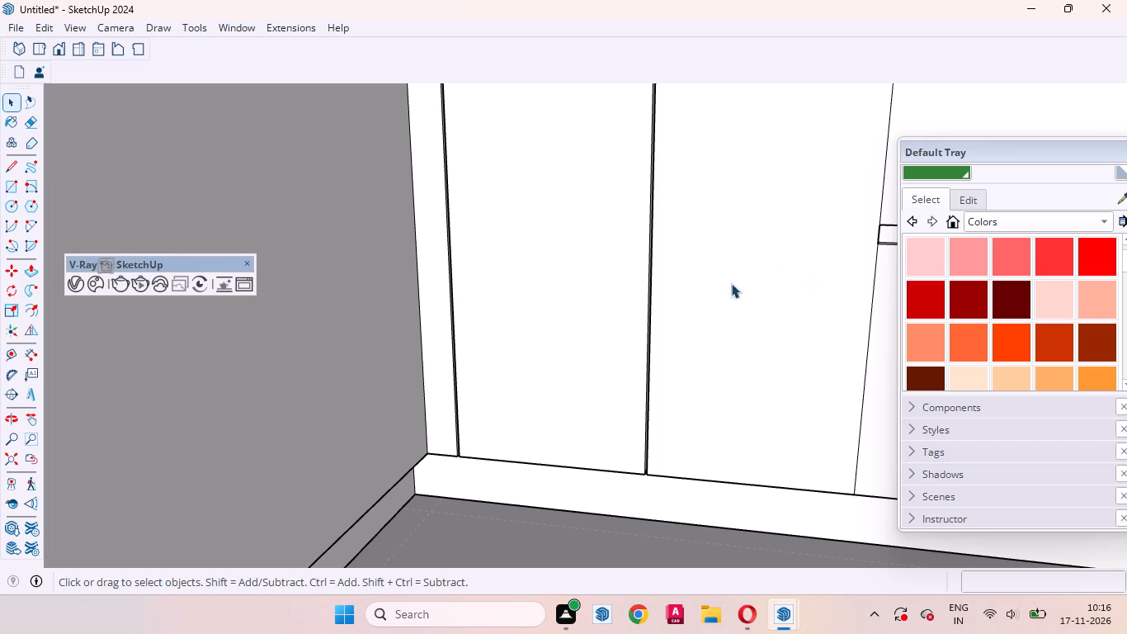
Repeat the 18 mm inward Push/Pull on the front panel beside the left end strip, and undo the stray further push.
click(639, 291)
click(784, 296)
click(614, 319)
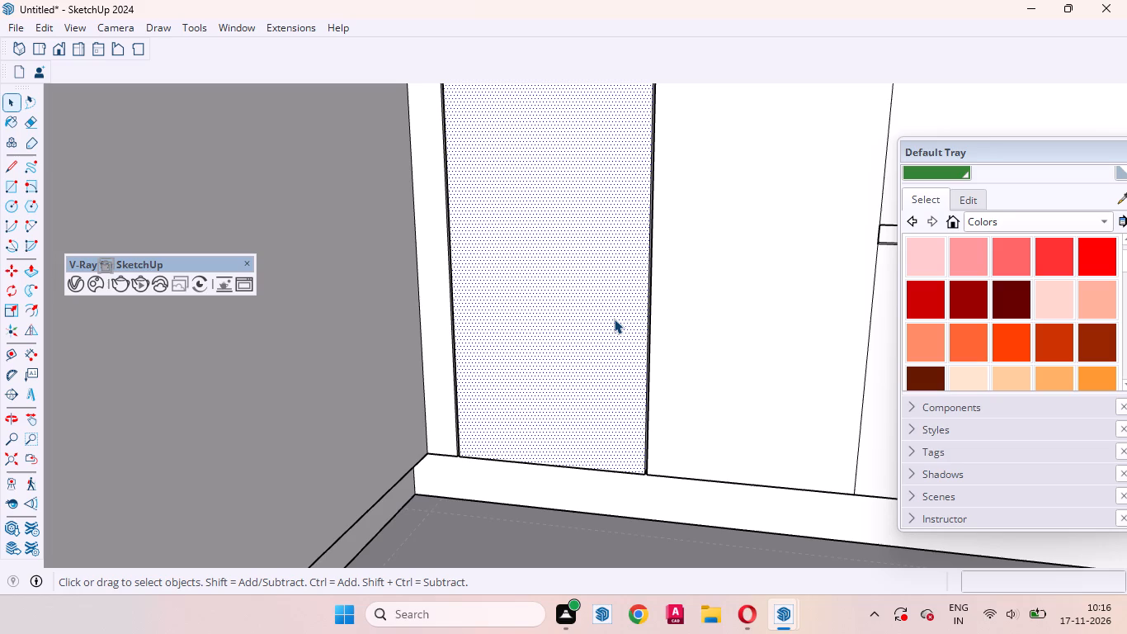
key(p)
click(614, 319)
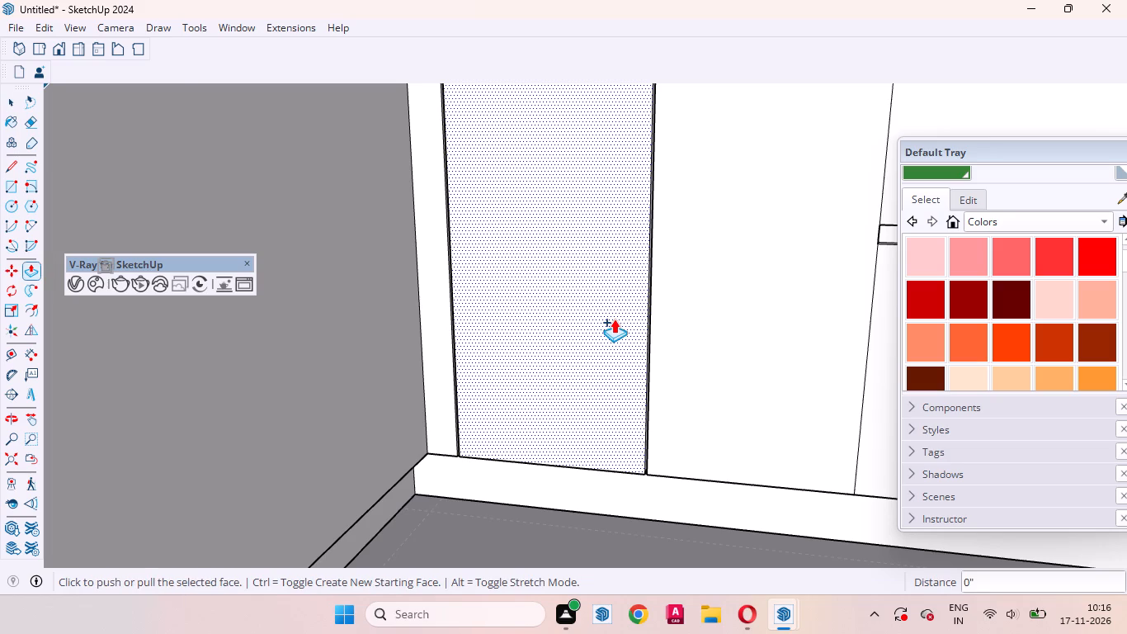
click(614, 319)
middle_drag(615, 391, 620, 278)
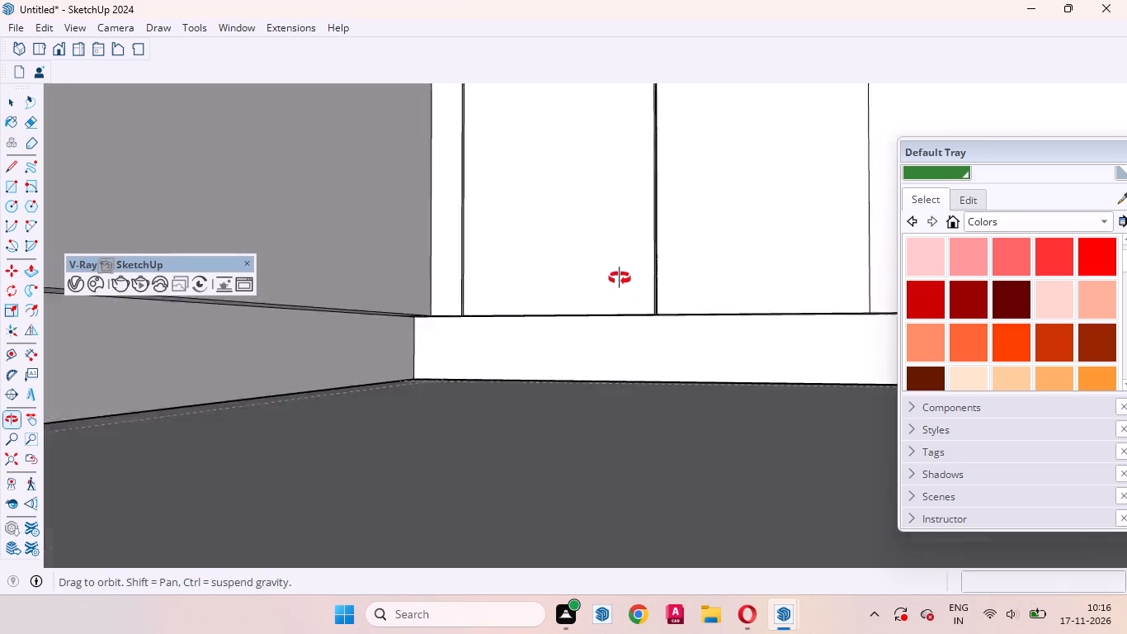
middle_drag(620, 278, 620, 290)
middle_drag(615, 268, 616, 398)
scroll(624, 383, down, 8)
scroll(774, 122, up, 4)
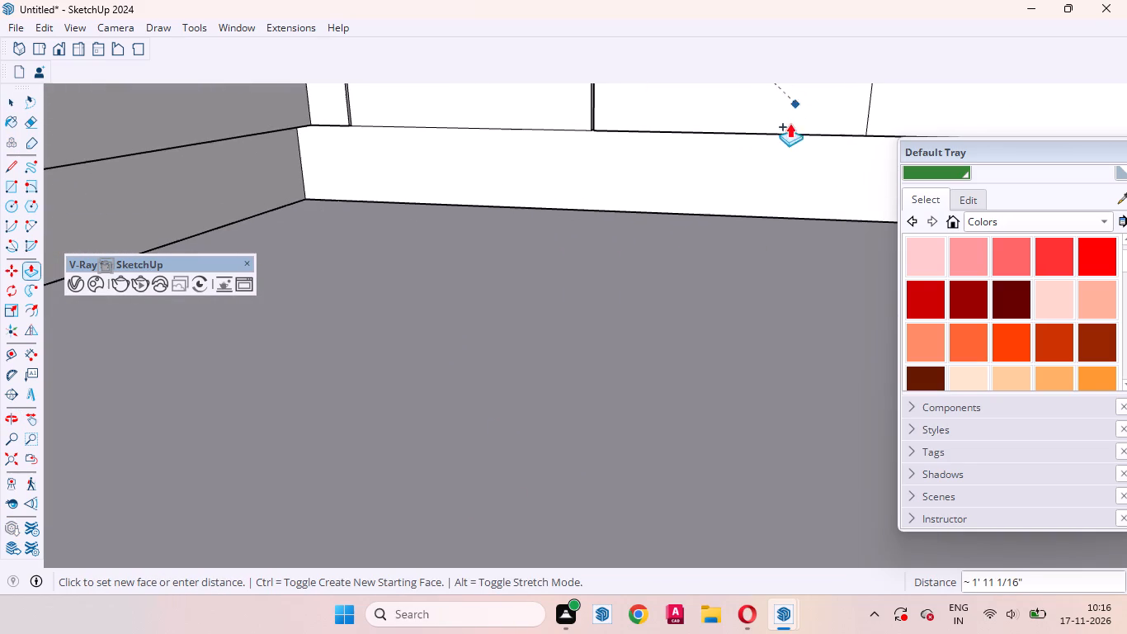
click(768, 140)
key(ctrl+z)
key(space)
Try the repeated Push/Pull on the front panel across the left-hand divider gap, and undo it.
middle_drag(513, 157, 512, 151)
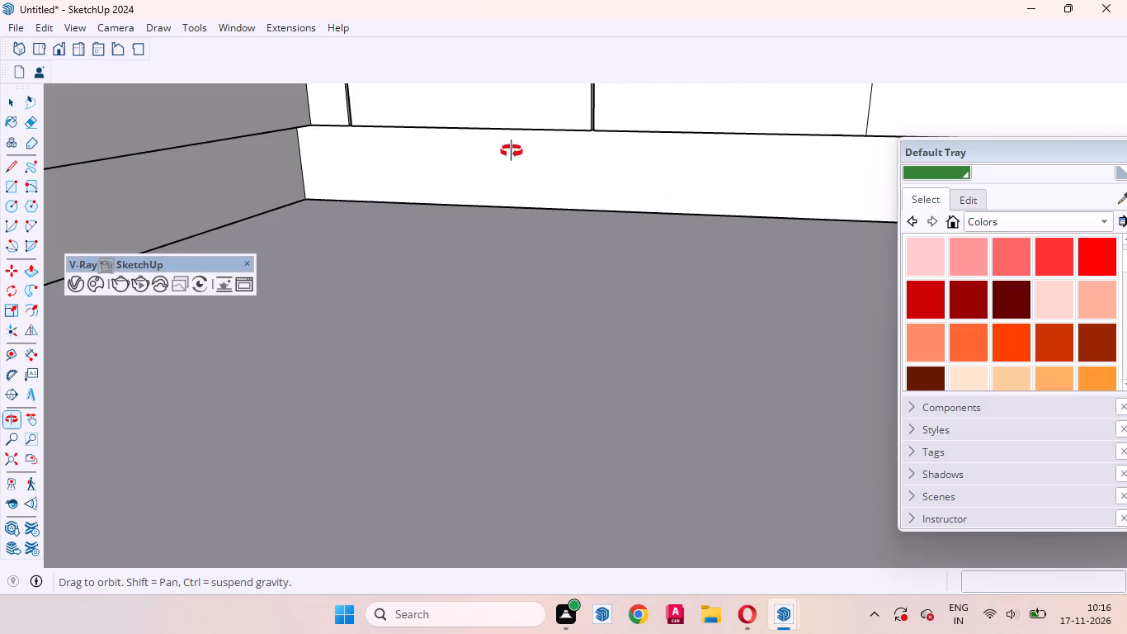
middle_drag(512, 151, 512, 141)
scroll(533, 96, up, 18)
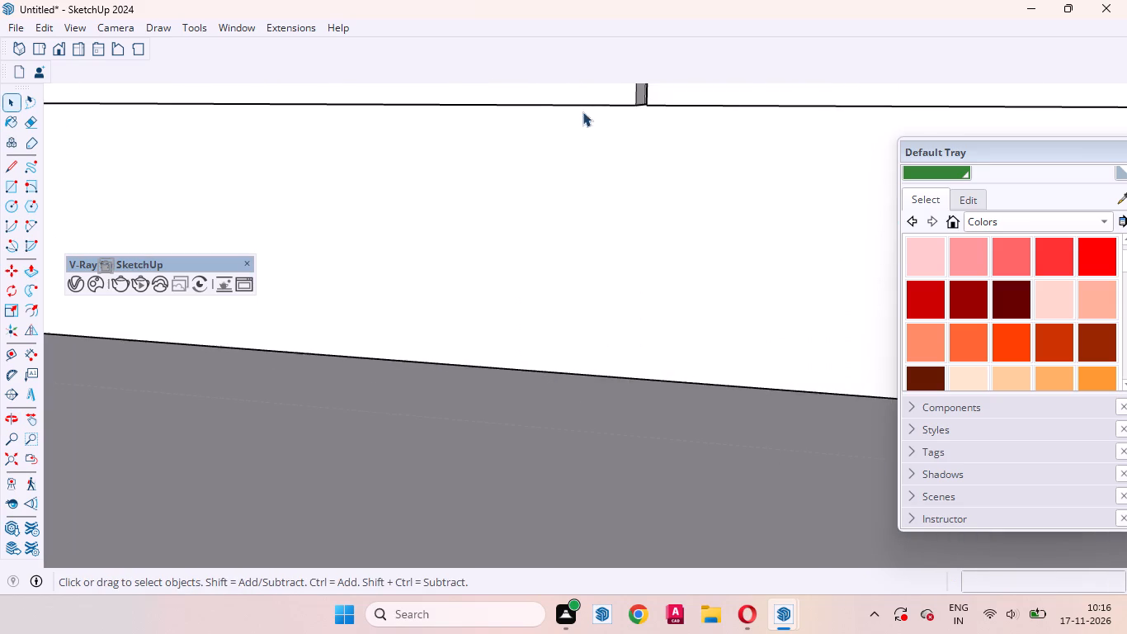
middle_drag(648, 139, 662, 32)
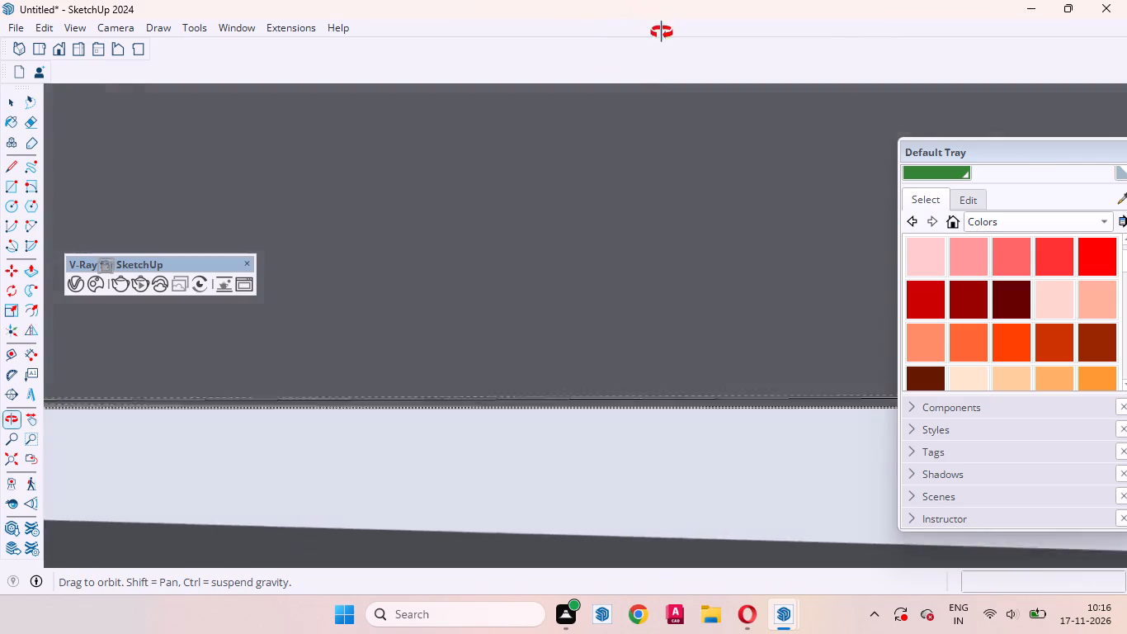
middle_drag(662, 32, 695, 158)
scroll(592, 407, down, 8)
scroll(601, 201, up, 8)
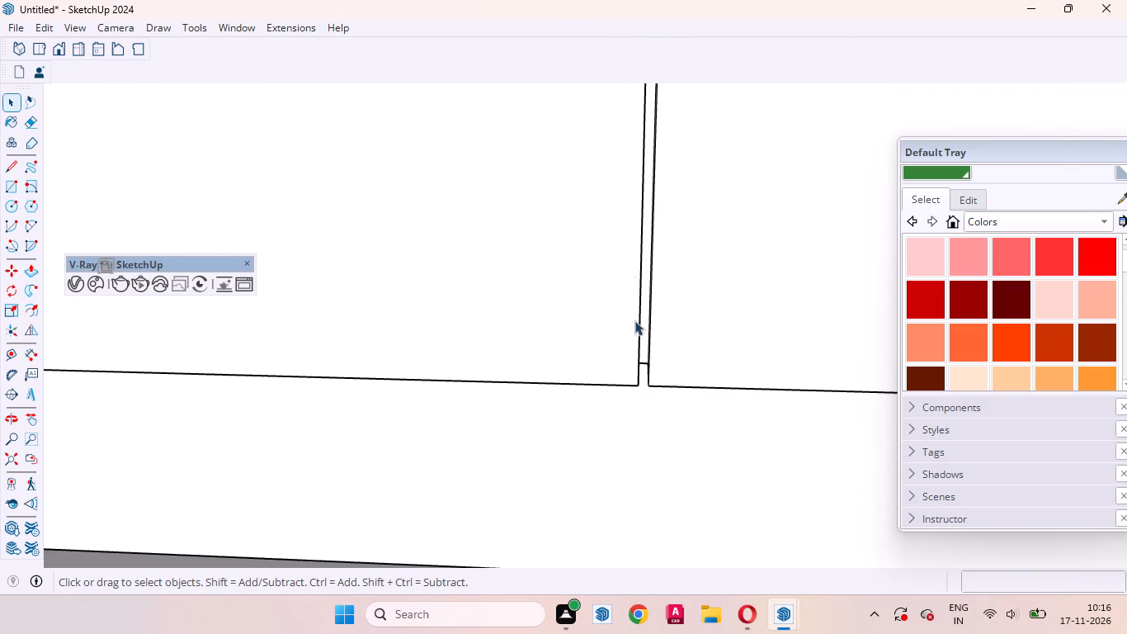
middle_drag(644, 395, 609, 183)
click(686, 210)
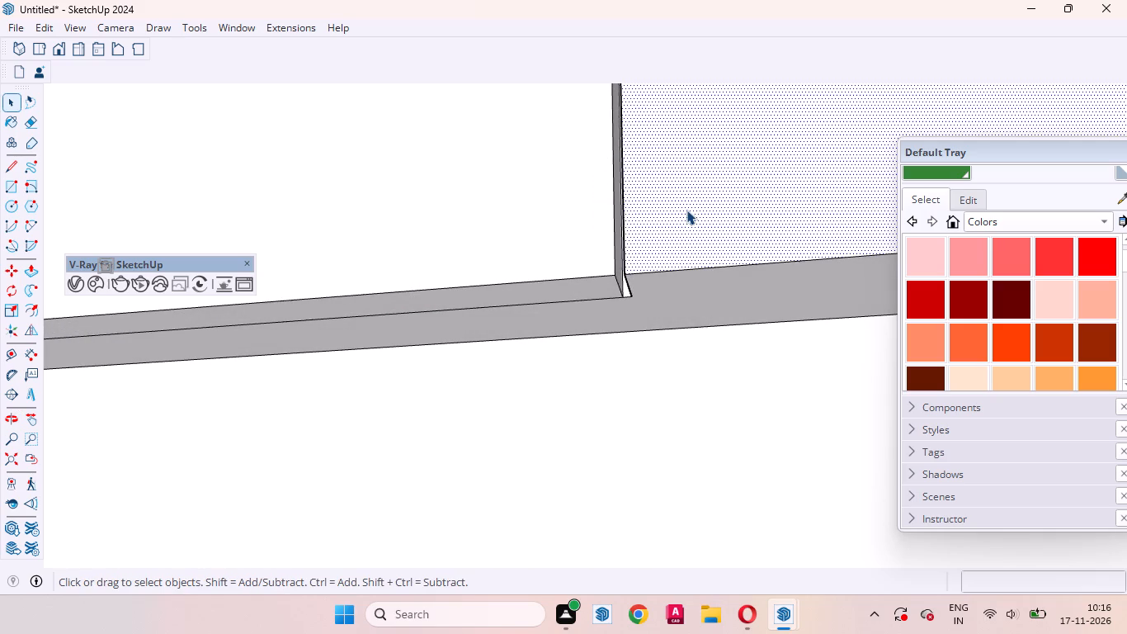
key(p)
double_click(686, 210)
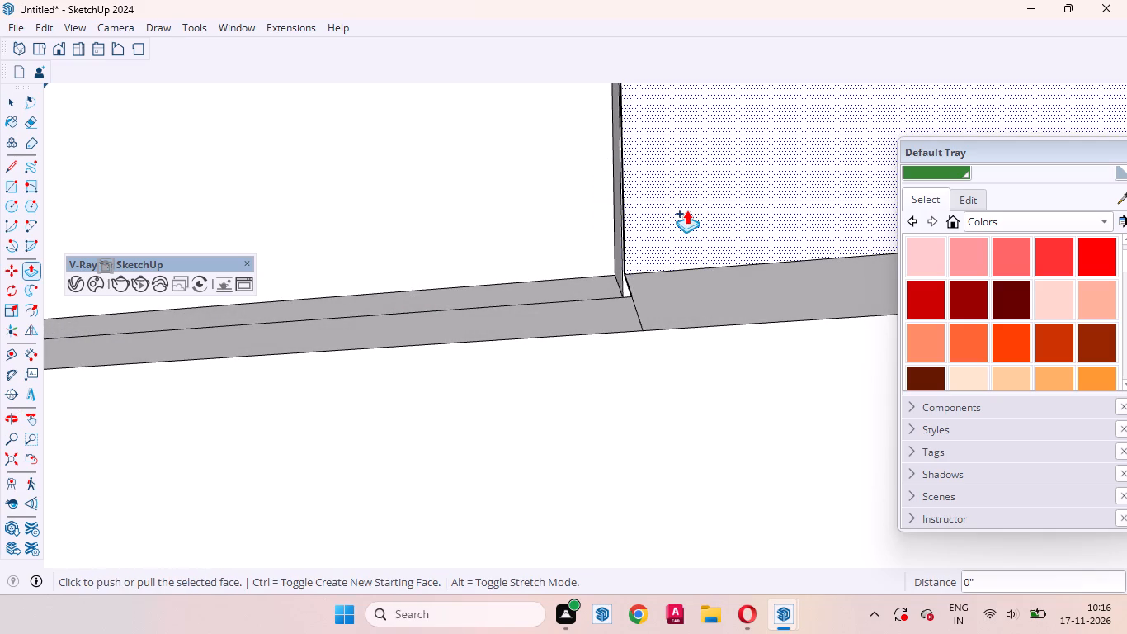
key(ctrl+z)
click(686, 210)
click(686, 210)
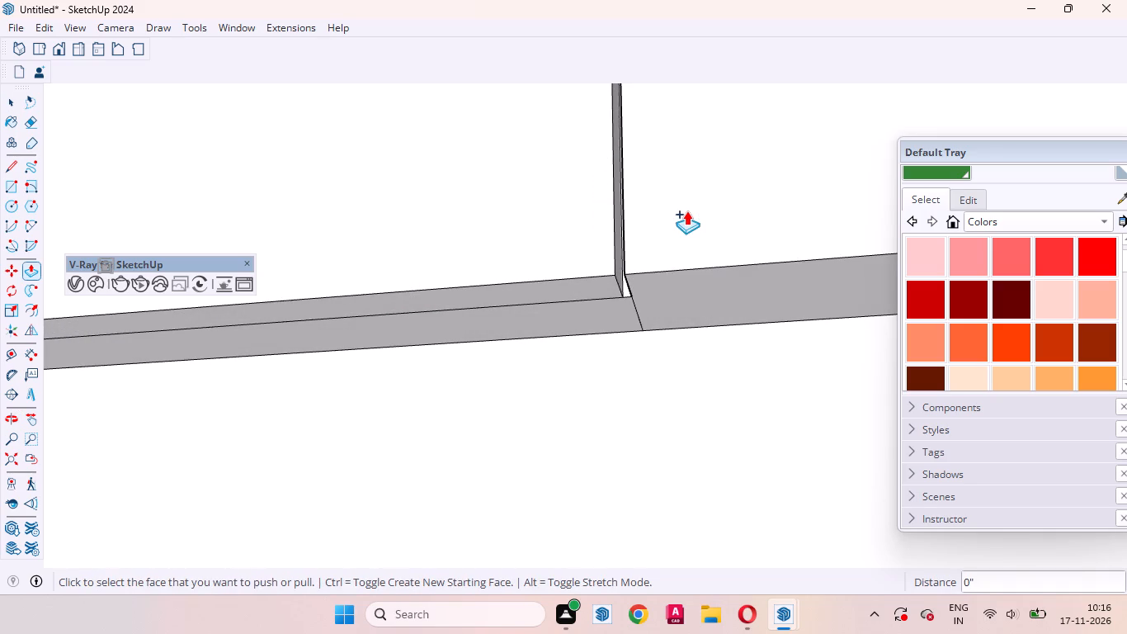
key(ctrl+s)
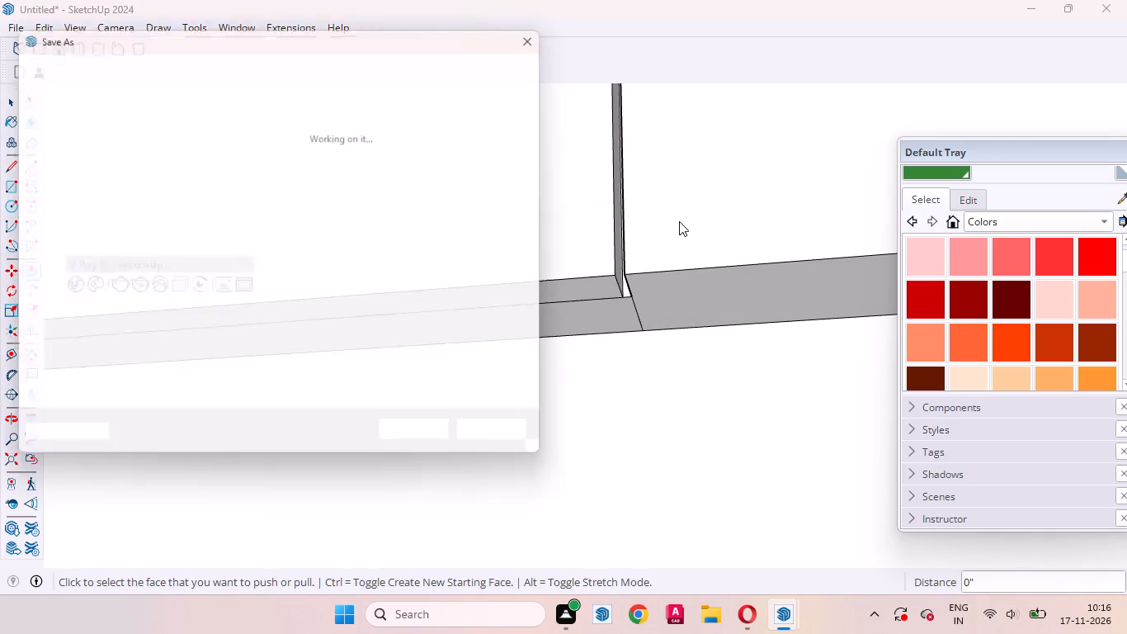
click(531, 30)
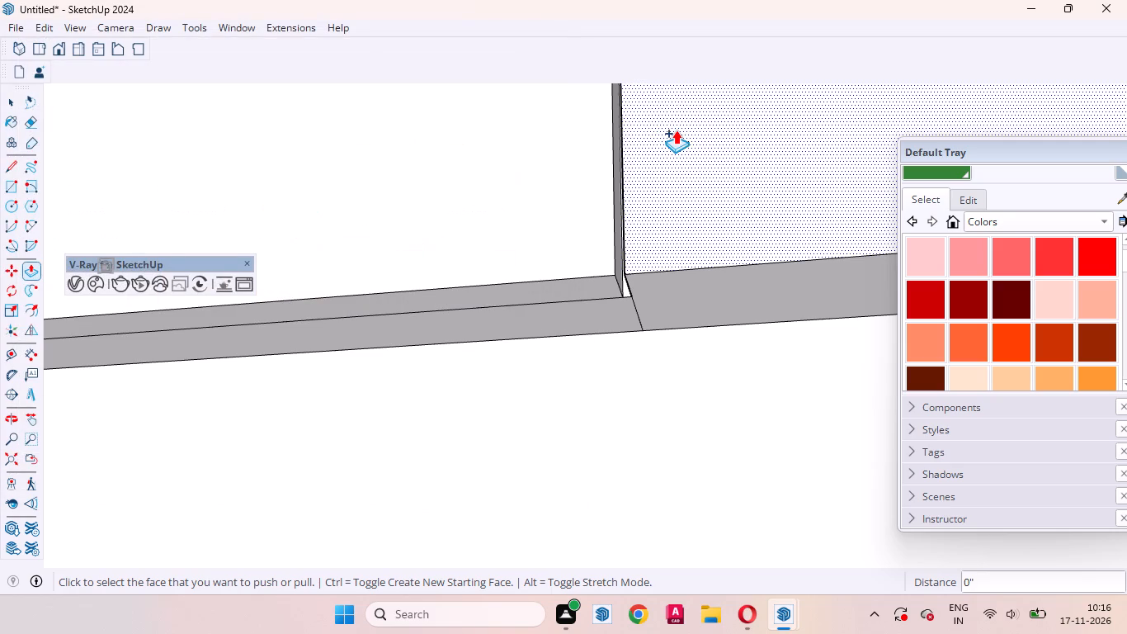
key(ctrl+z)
Push the front panel across the left-hand divider gap inward to the gap's recess depth, keeping its starting face.
click(688, 186)
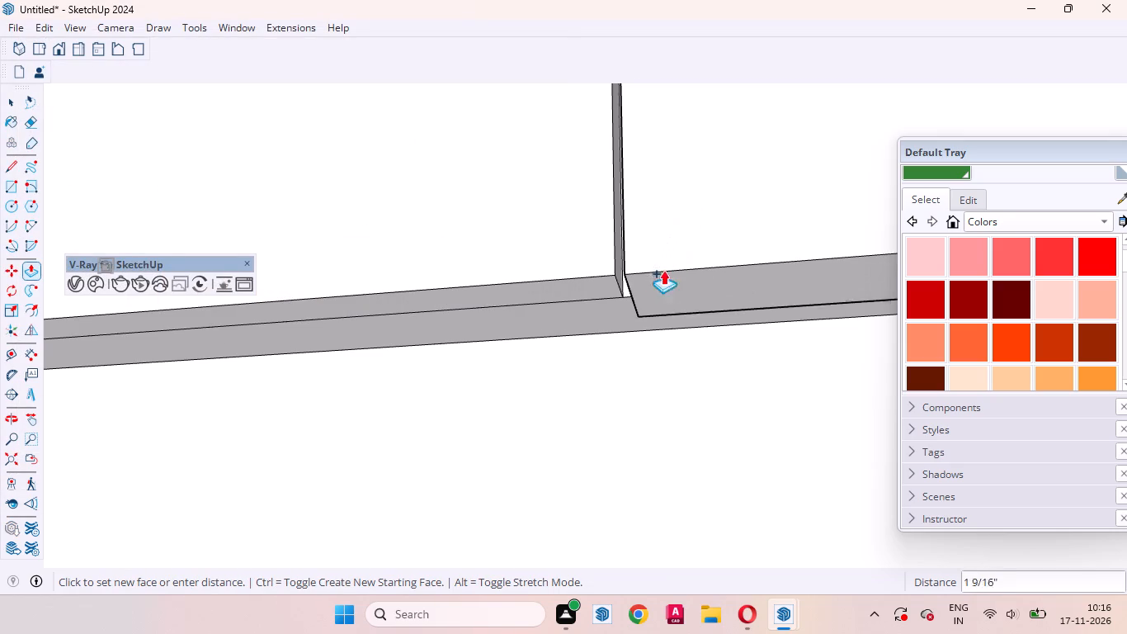
click(630, 292)
key(space)
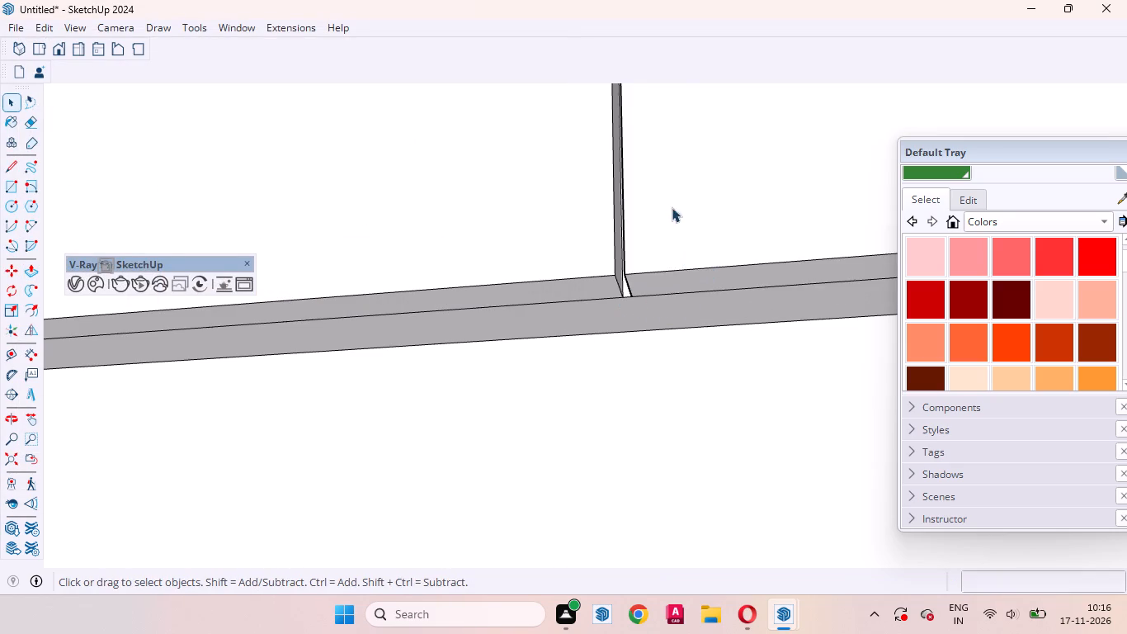
Reverse the blue top-edge faces of the two front panels on either side of the left-hand divider gap.
scroll(674, 204, down, 4)
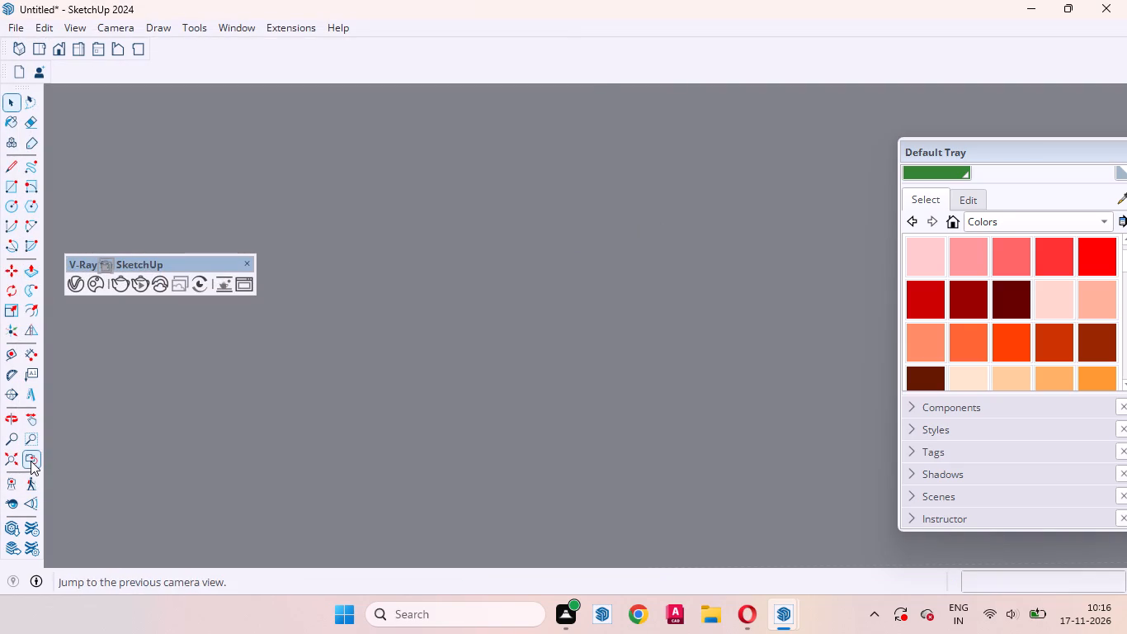
click(31, 461)
middle_drag(625, 253, 690, 599)
scroll(630, 442, down, 11)
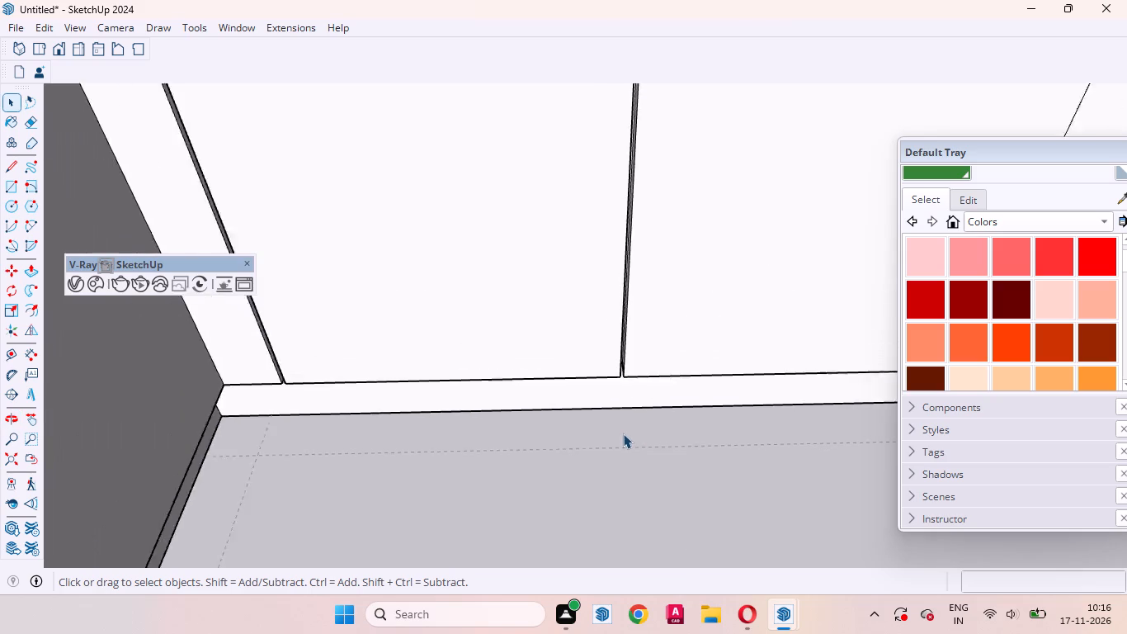
scroll(623, 433, down, 2)
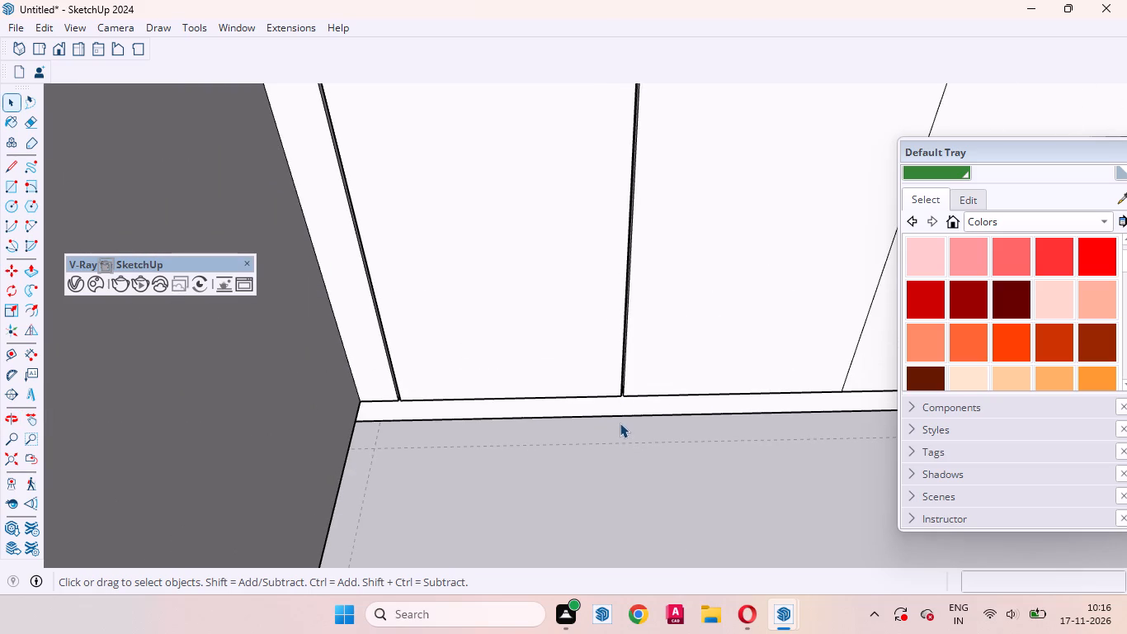
scroll(516, 374, down, 7)
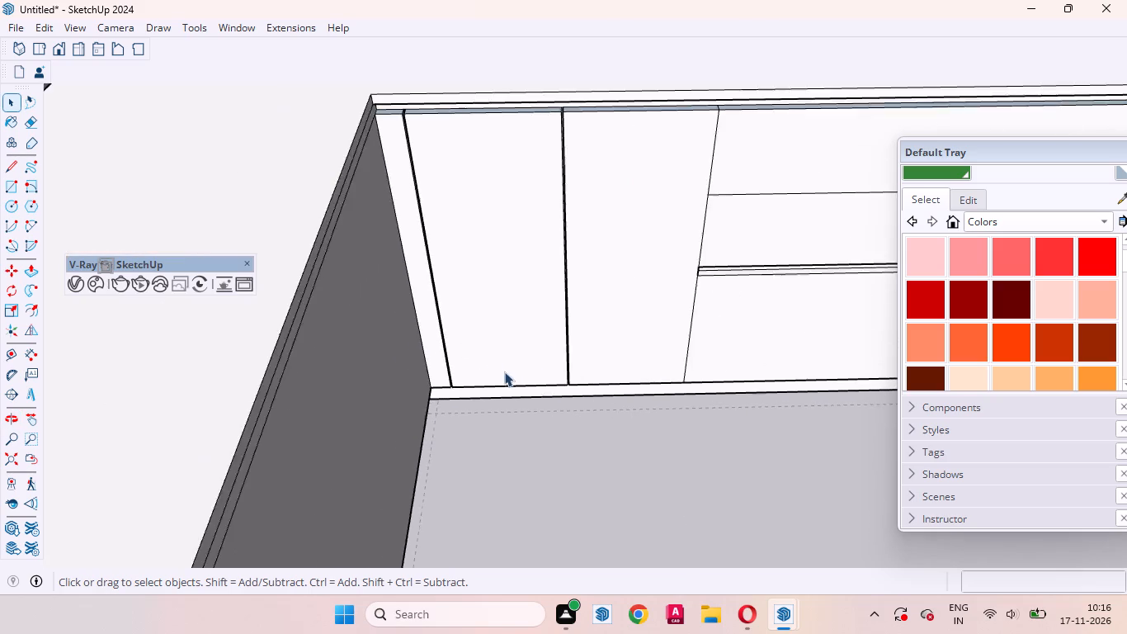
scroll(504, 371, down, 8)
scroll(592, 238, up, 15)
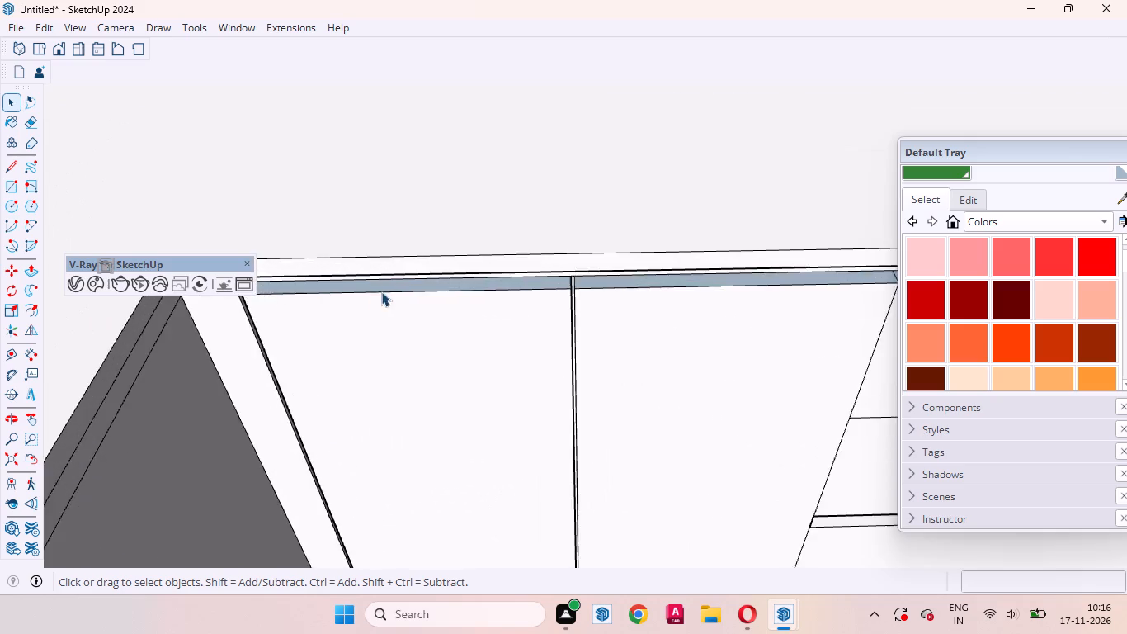
scroll(381, 291, up, 5)
middle_drag(479, 289, 451, 119)
scroll(555, 256, up, 4)
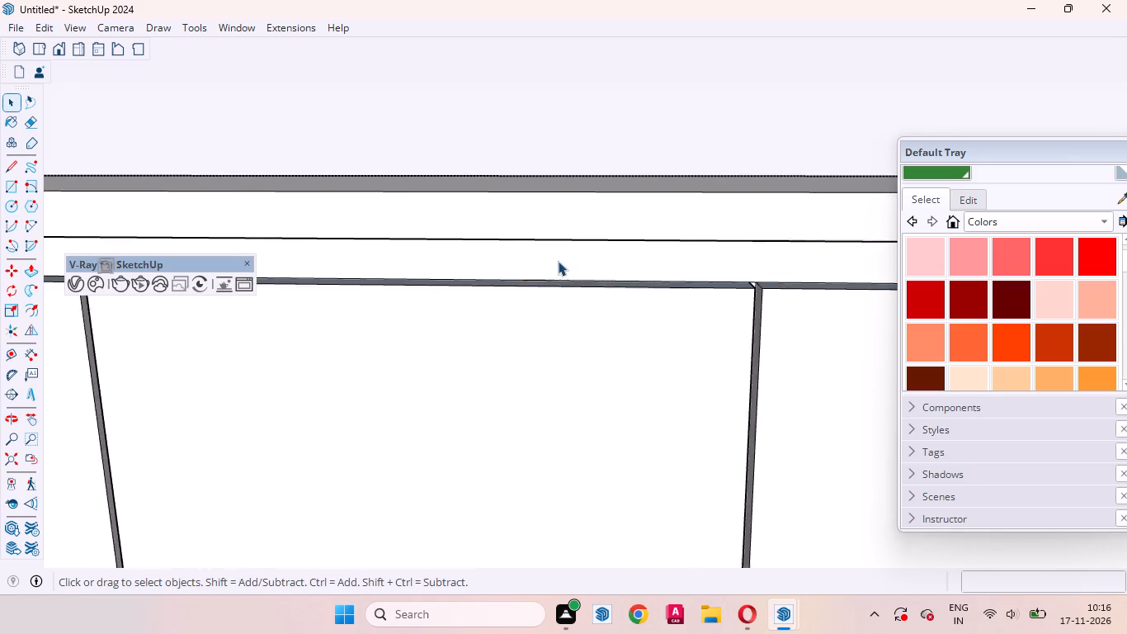
middle_drag(588, 283, 656, 497)
click(592, 307)
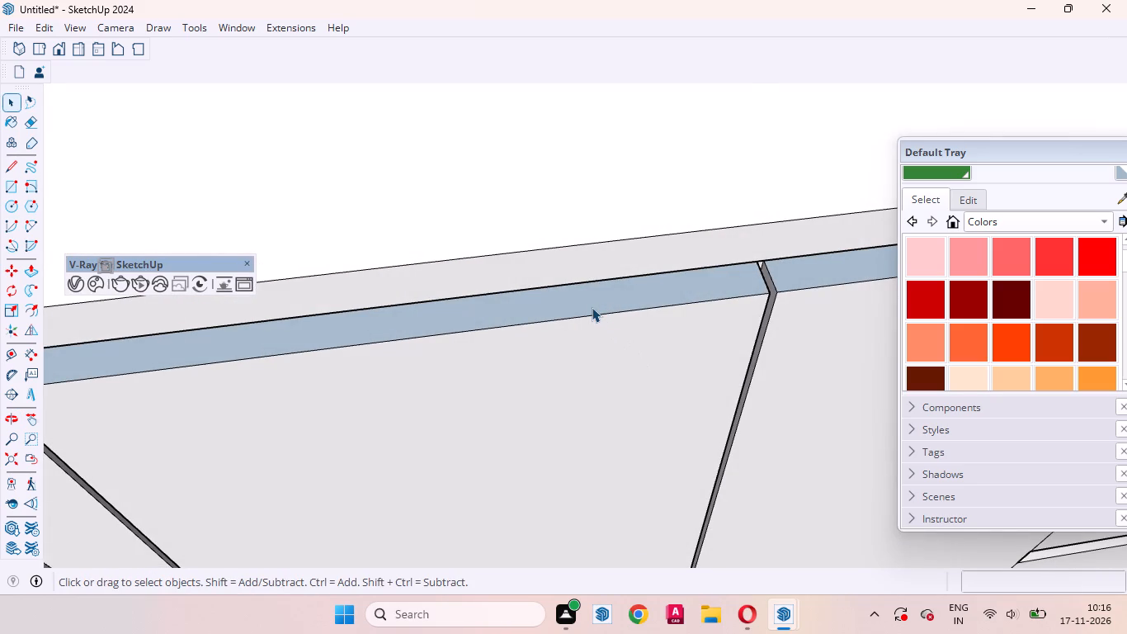
right_click(592, 307)
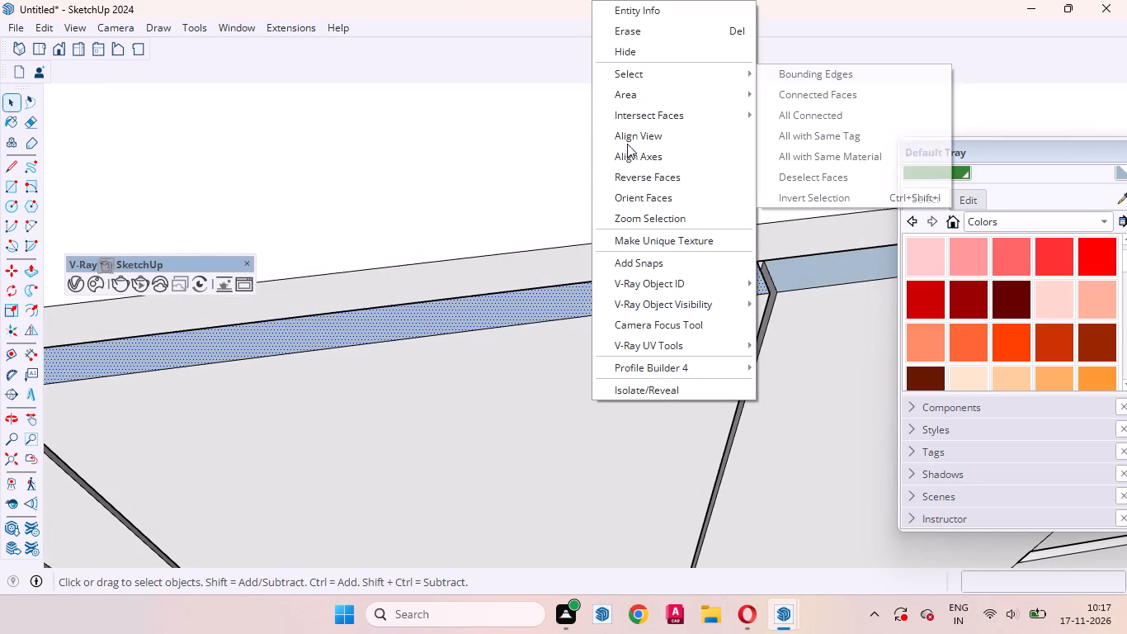
click(644, 173)
click(808, 270)
right_click(808, 270)
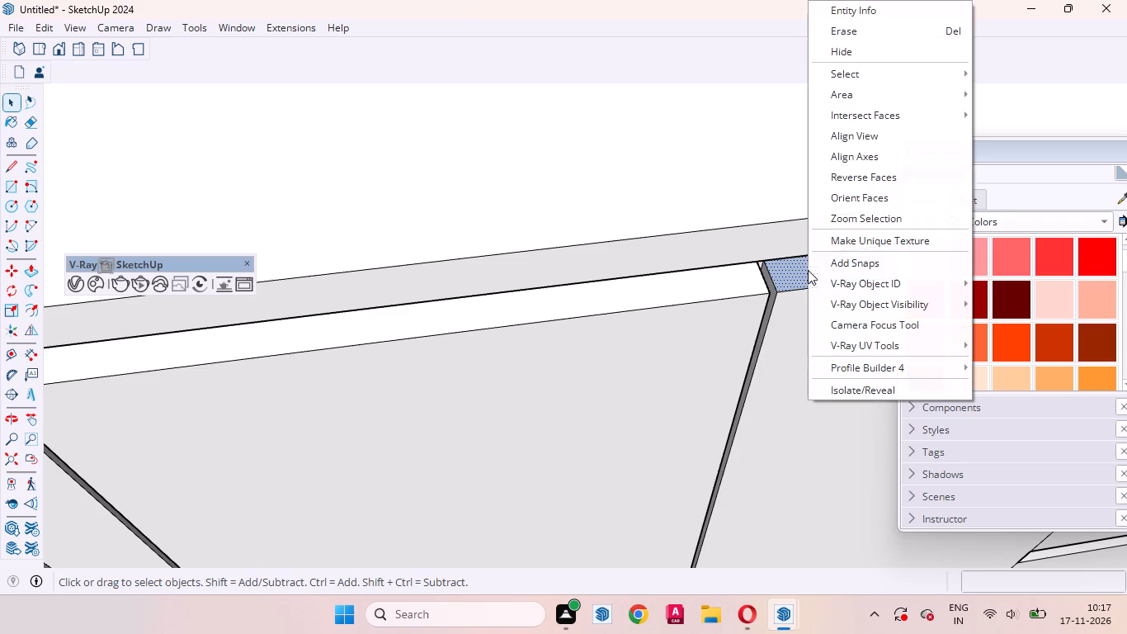
click(837, 177)
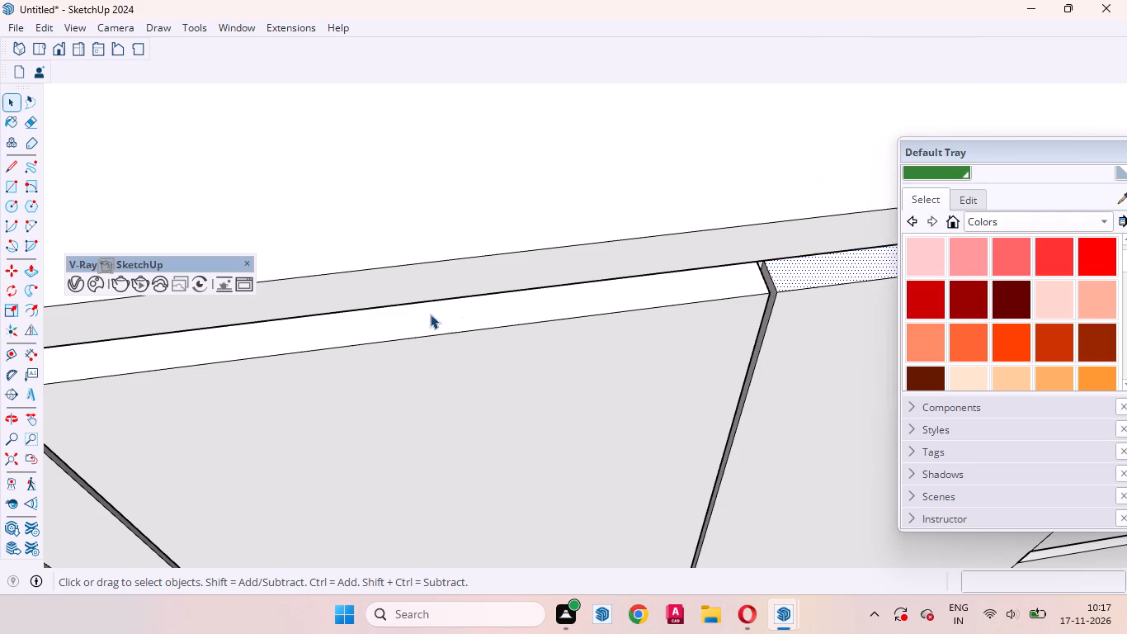
Reverse the blue top-edge face of the left end strip.
scroll(306, 343, down, 11)
scroll(244, 350, up, 7)
click(218, 357)
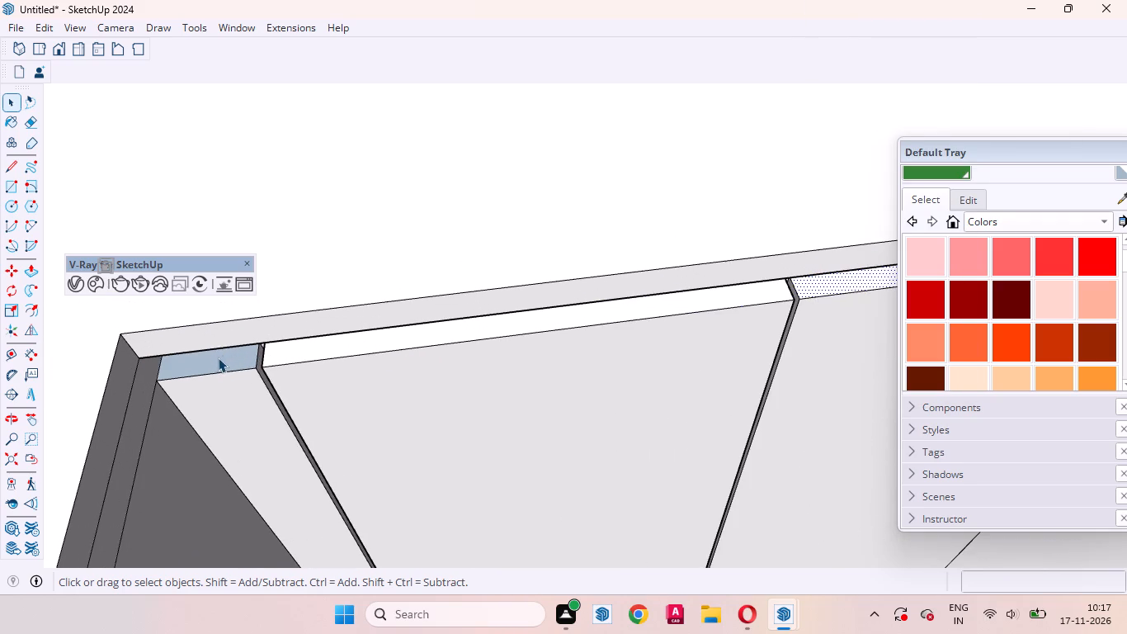
right_click(218, 357)
click(283, 168)
Reverse the blue top-edge faces of the middle section and of the front panel just to its right.
scroll(243, 431, down, 2)
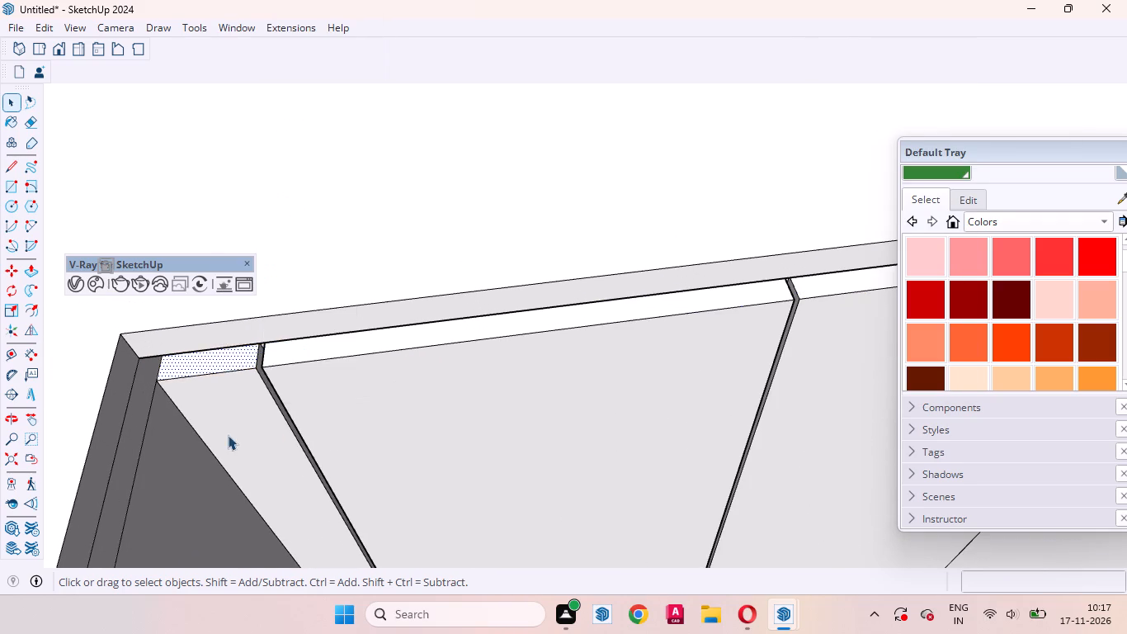
scroll(228, 435, down, 20)
scroll(674, 418, up, 5)
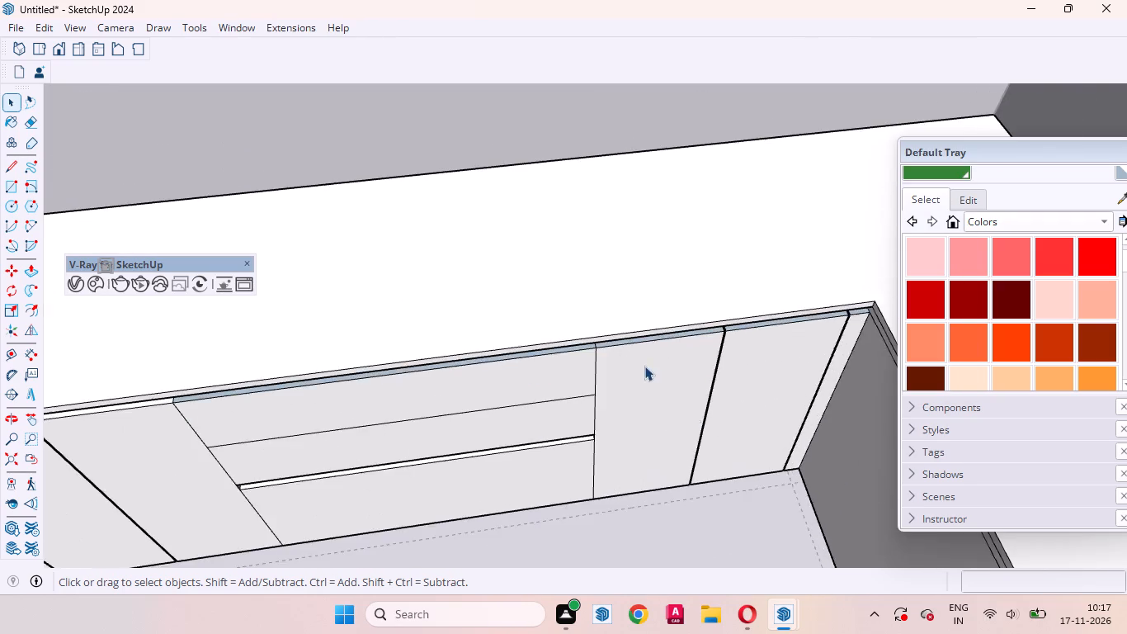
scroll(644, 366, up, 9)
click(601, 316)
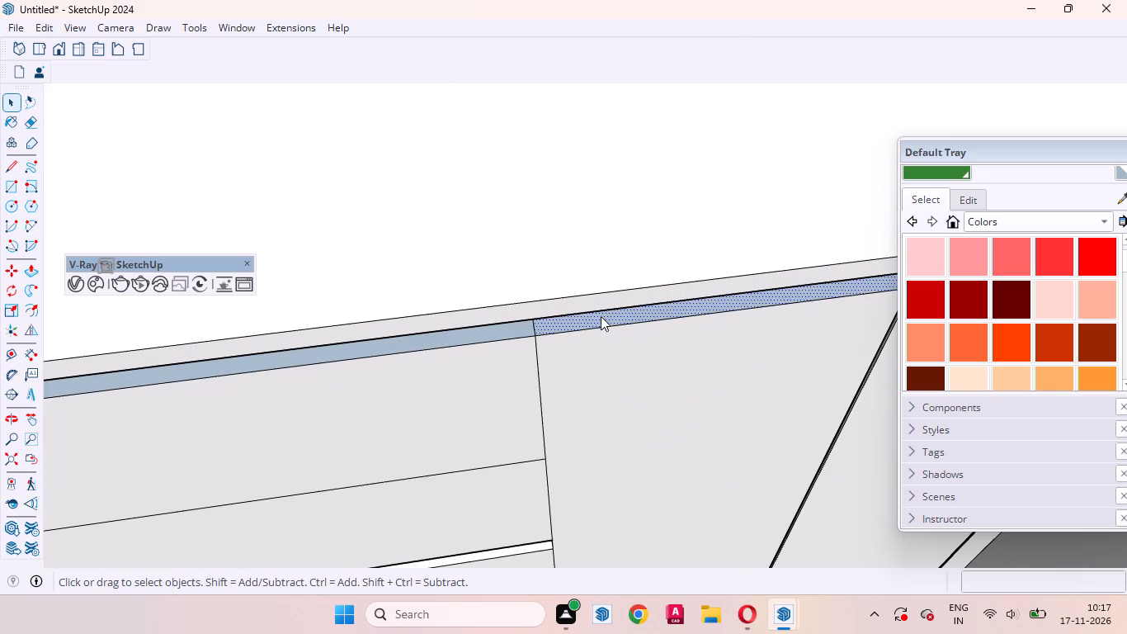
right_click(601, 316)
click(648, 173)
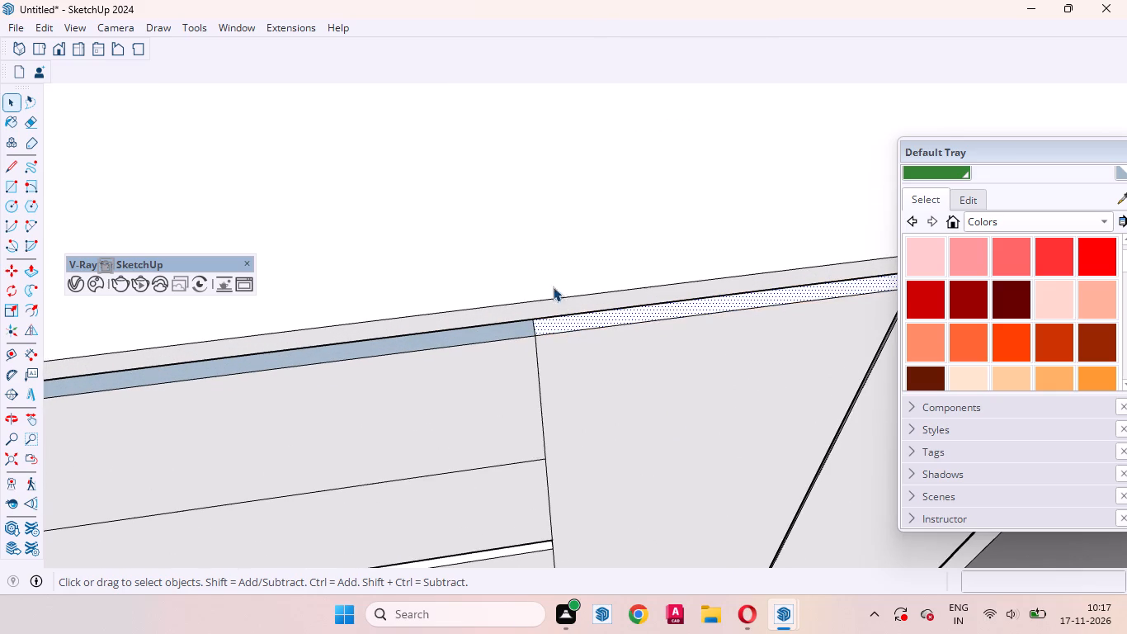
click(483, 336)
right_click(483, 336)
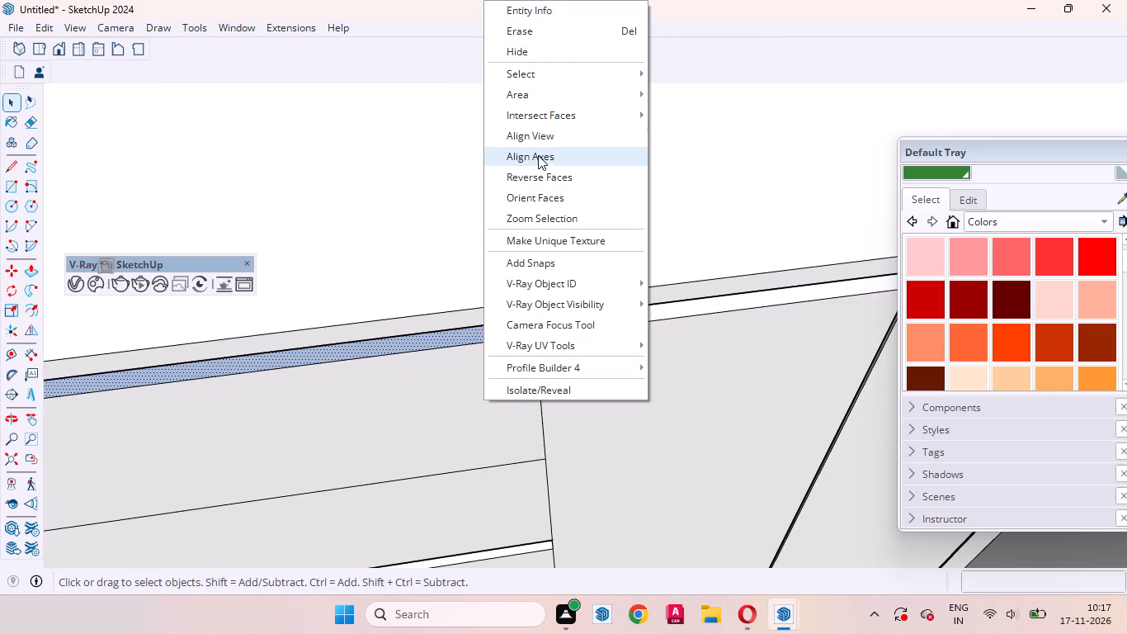
click(538, 175)
Reverse the blue top-edge face of the front panel between the right-hand divider gap and the right end strip.
scroll(455, 336, down, 3)
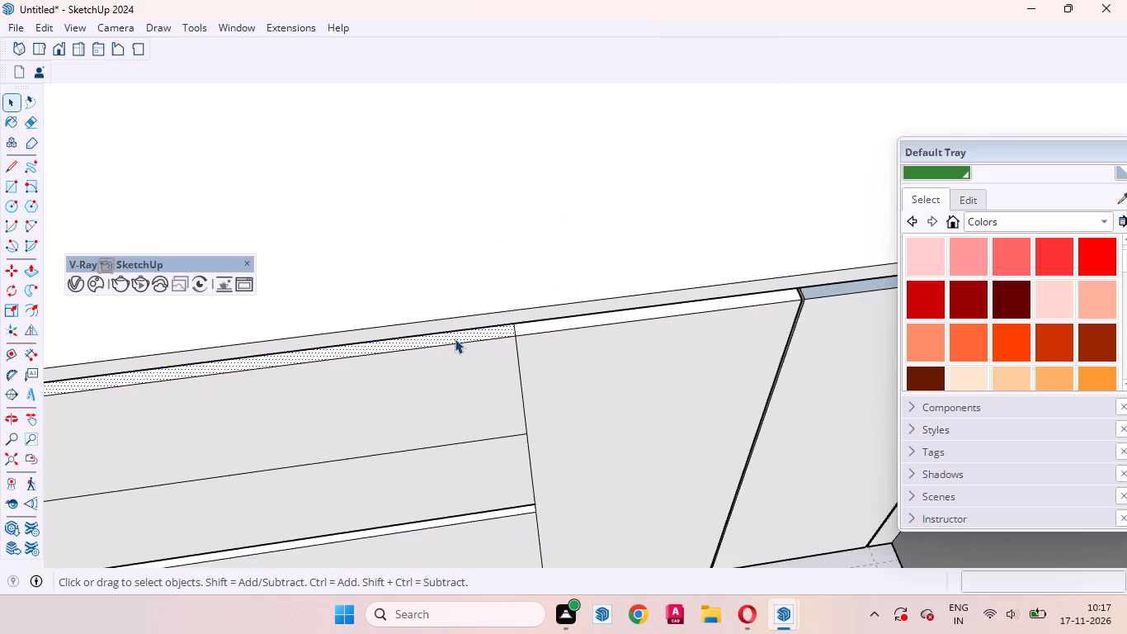
scroll(452, 341, down, 6)
scroll(716, 260, up, 8)
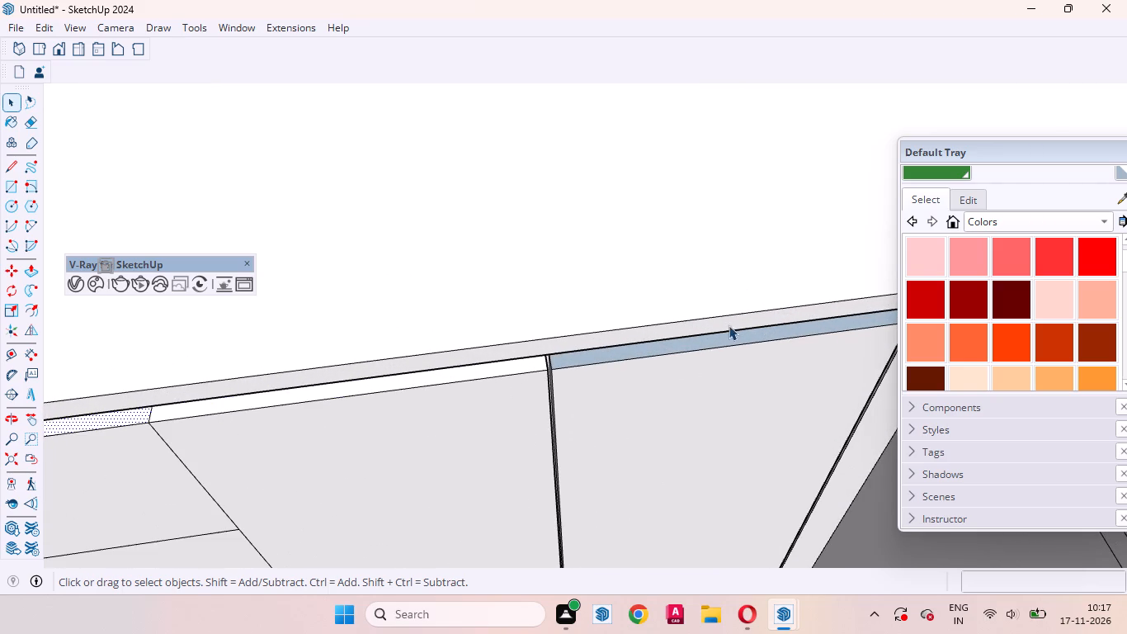
click(707, 341)
right_click(707, 341)
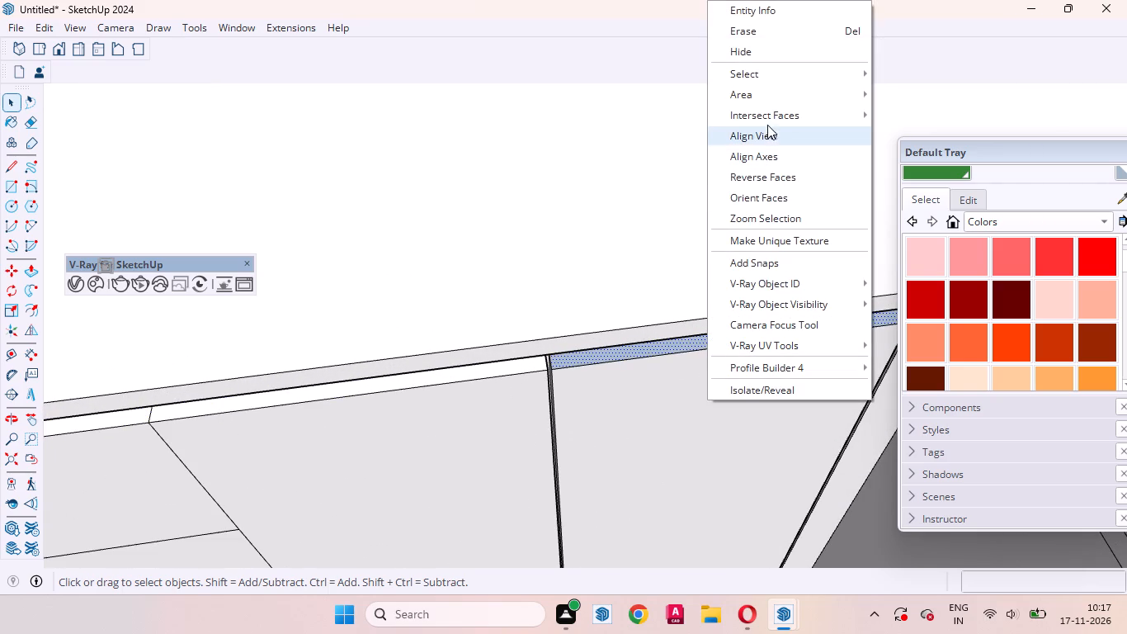
click(752, 183)
scroll(430, 386, down, 6)
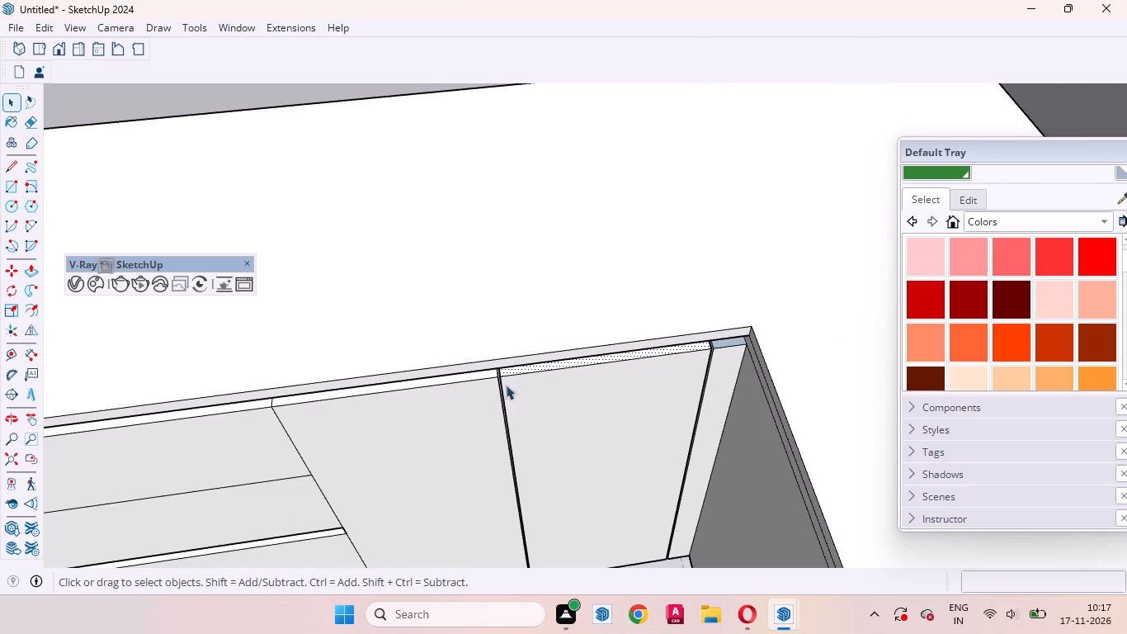
Reverse the blue top-edge face of the right end strip, beside the inner corner of the counter.
scroll(737, 344, up, 10)
click(730, 341)
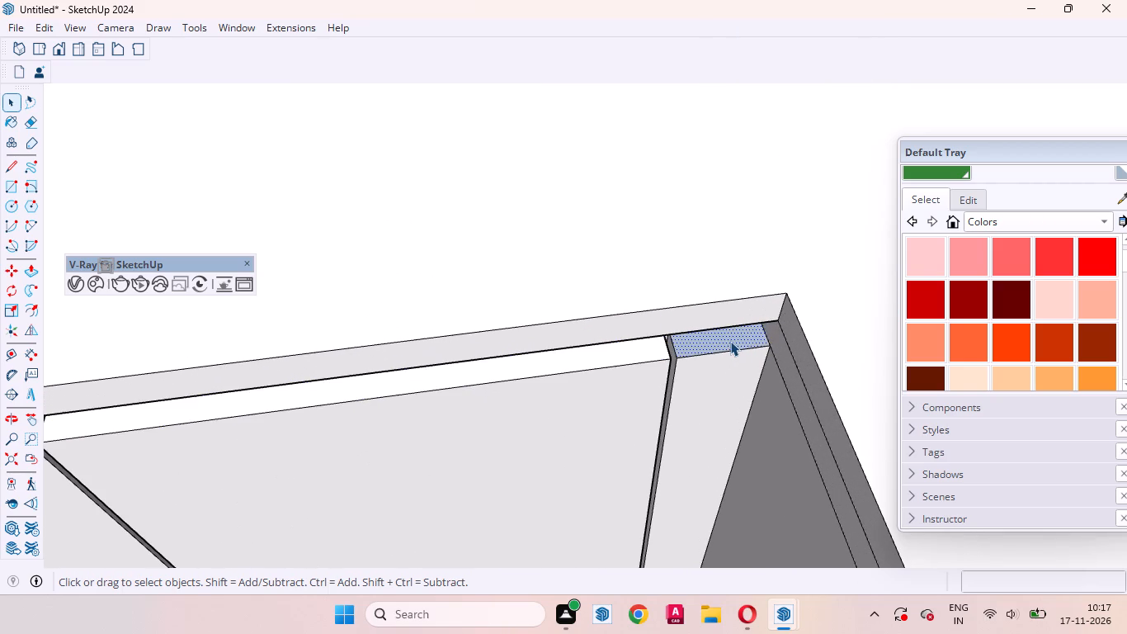
right_click(730, 341)
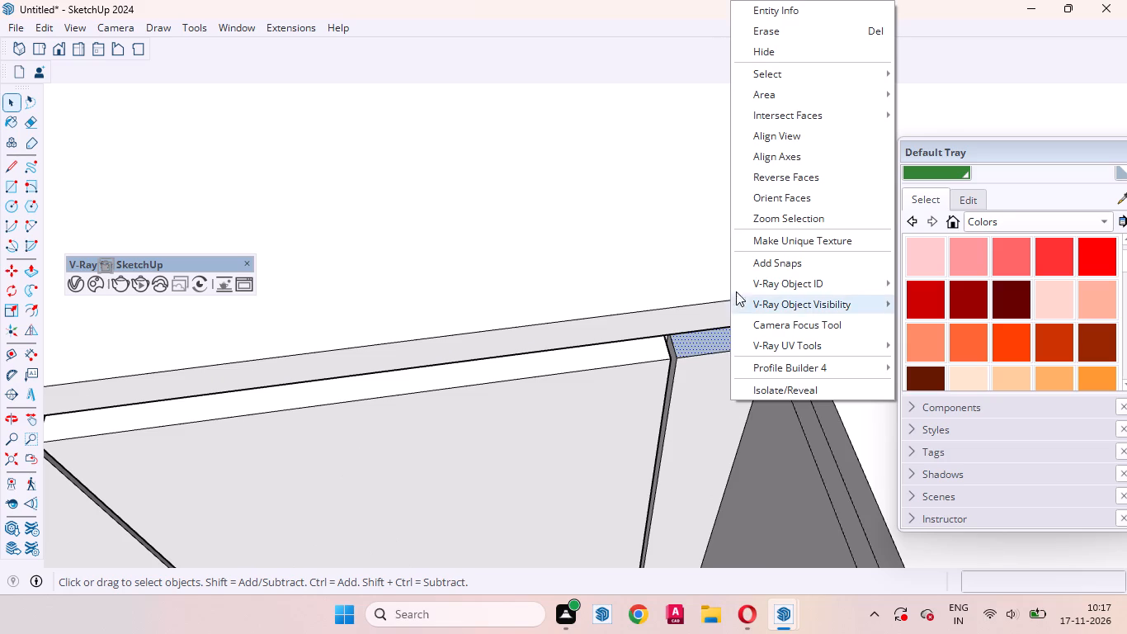
click(779, 172)
Inspect the underside strip of the adjoining counter run and the cabinet fronts around the inner corner.
scroll(739, 404, up, 5)
click(813, 357)
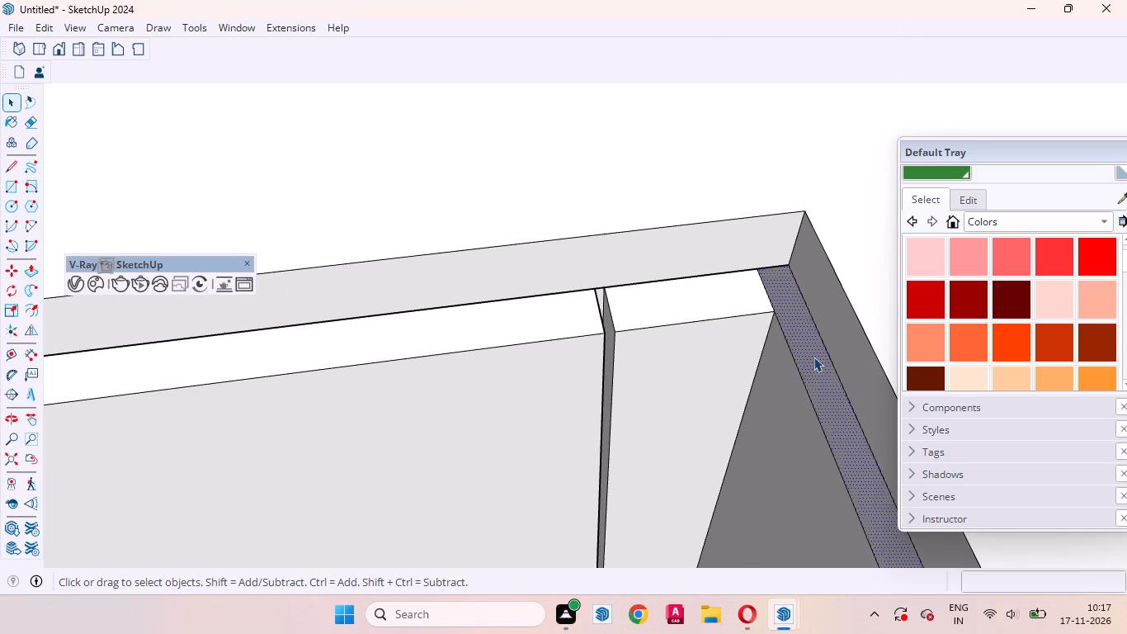
middle_drag(769, 402, 813, 277)
scroll(696, 357, down, 3)
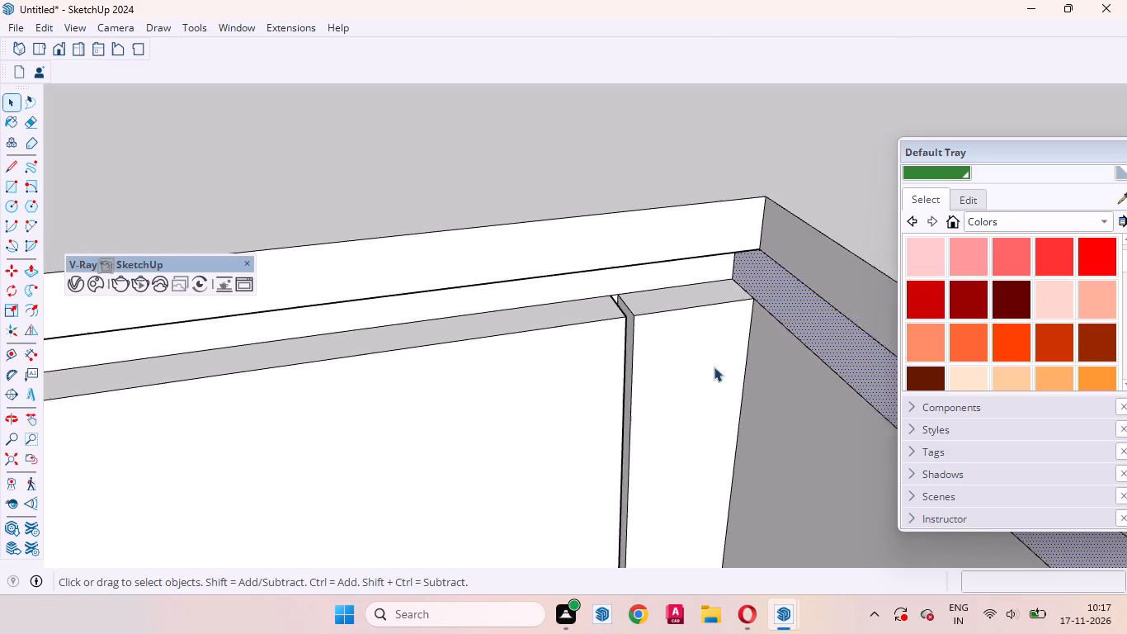
scroll(714, 367, down, 7)
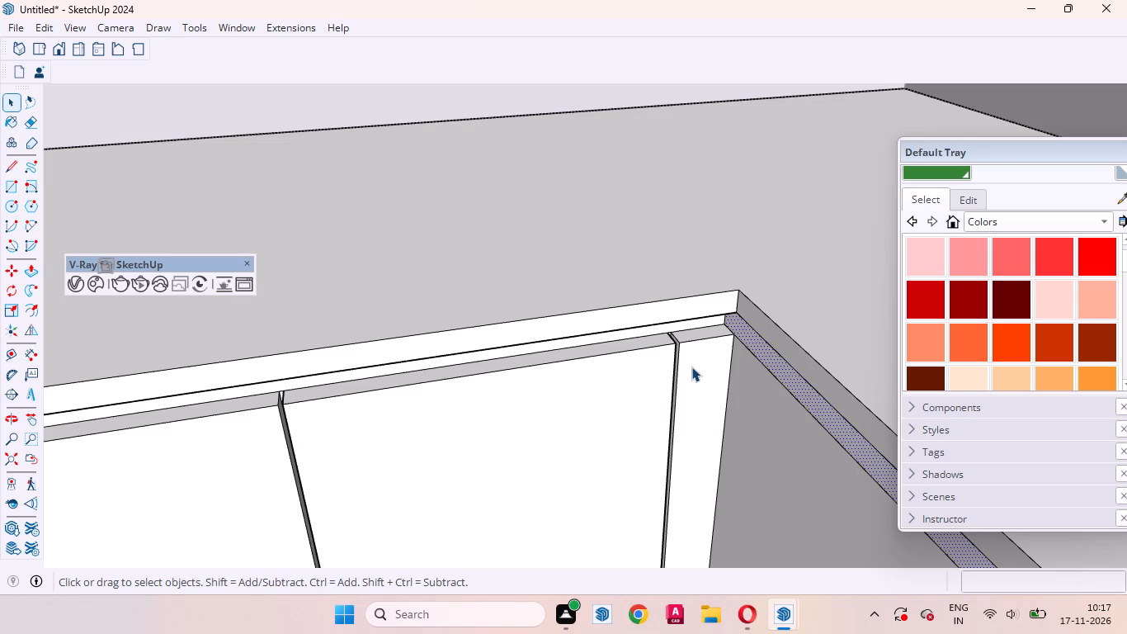
scroll(753, 386, down, 4)
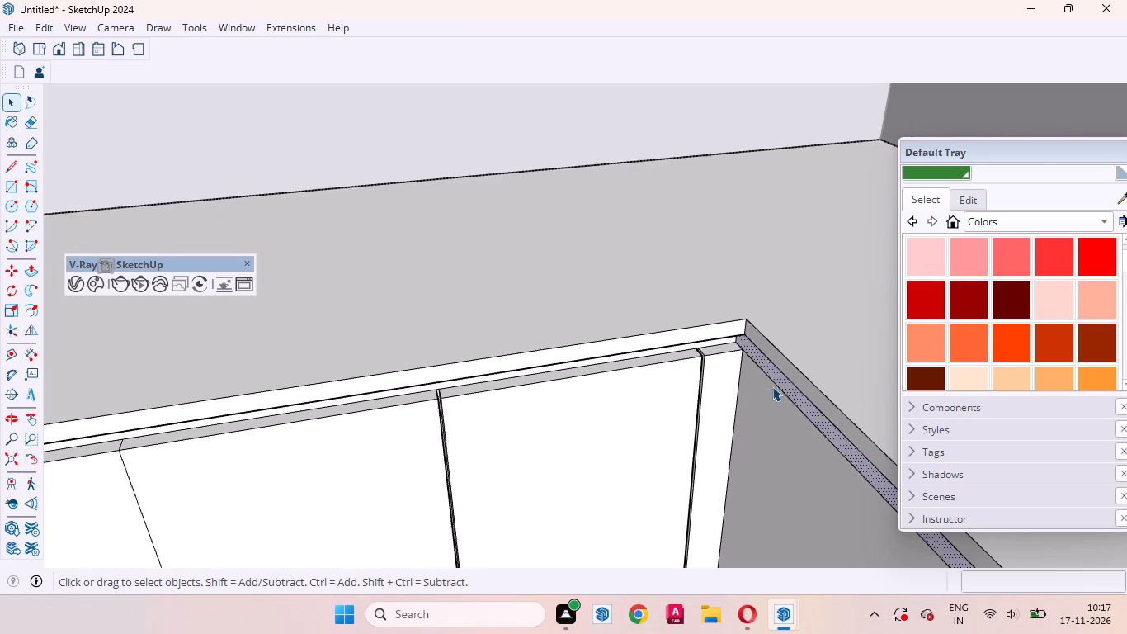
scroll(772, 386, down, 15)
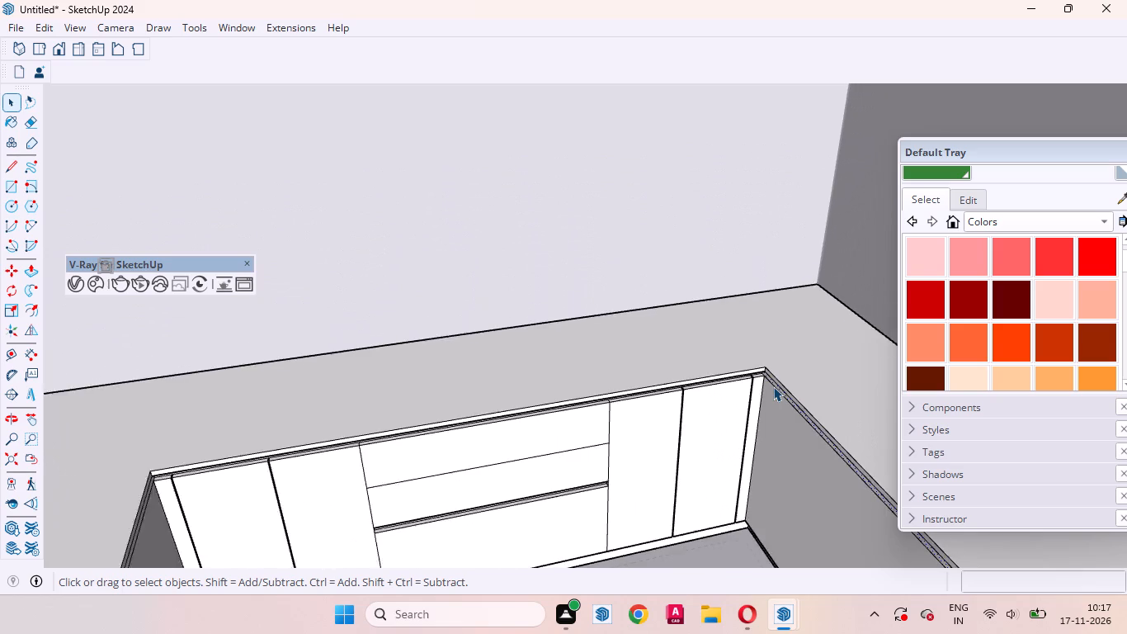
scroll(773, 386, up, 1)
scroll(773, 386, down, 7)
Copy the horizontal line between the two upper drawers of the middle section 3 mm upward.
middle_drag(753, 443, 561, 344)
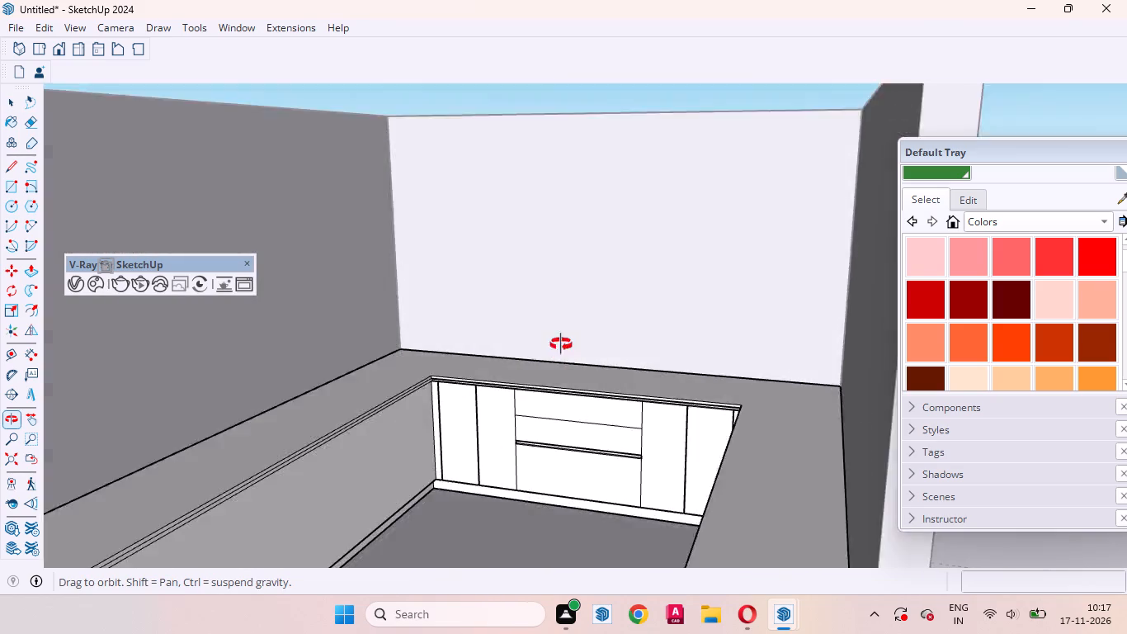
middle_drag(561, 344, 677, 291)
scroll(558, 390, up, 9)
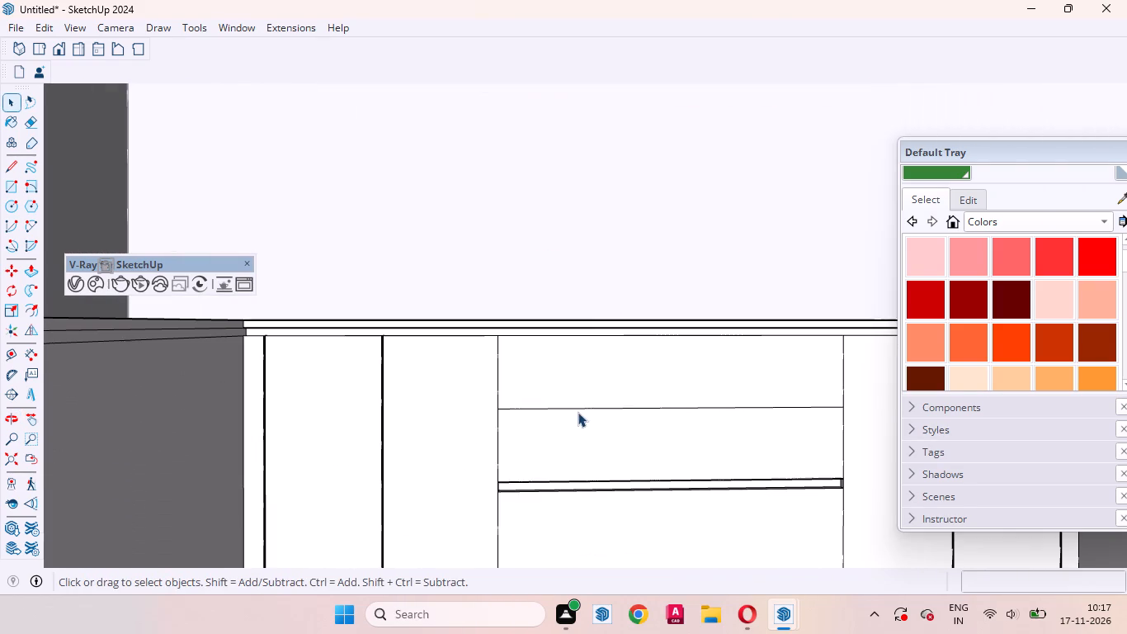
click(584, 407)
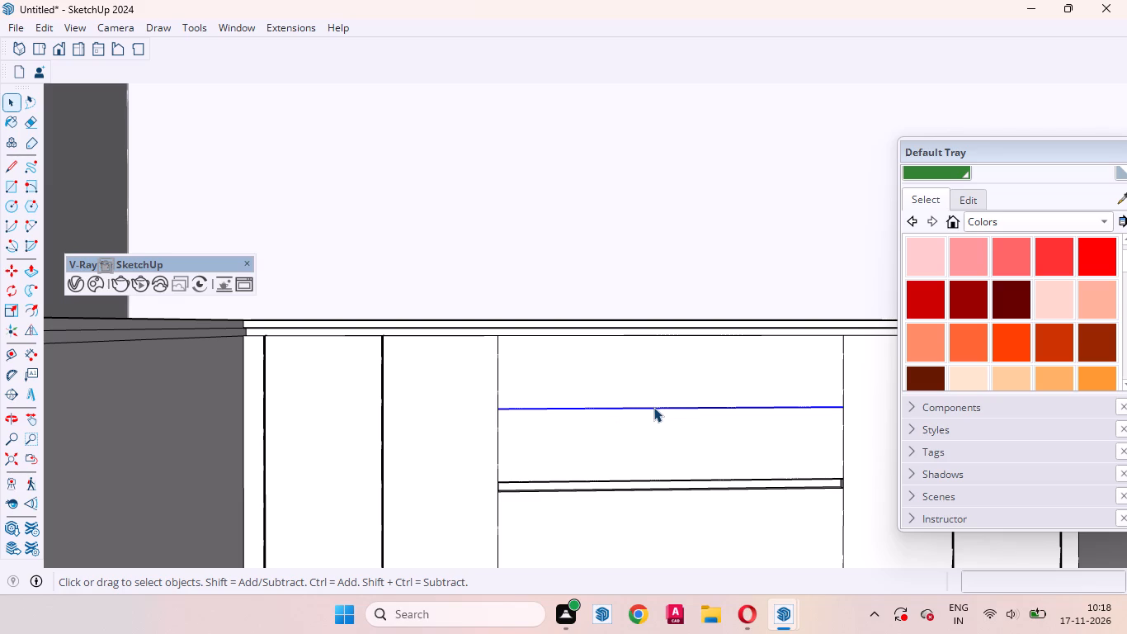
key(m)
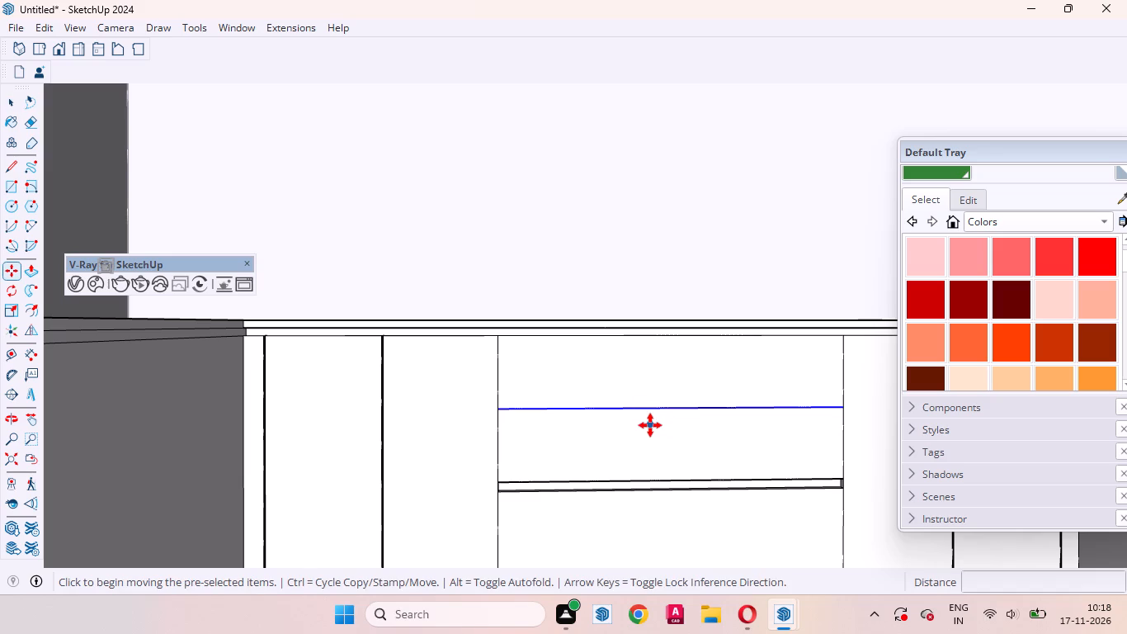
click(650, 427)
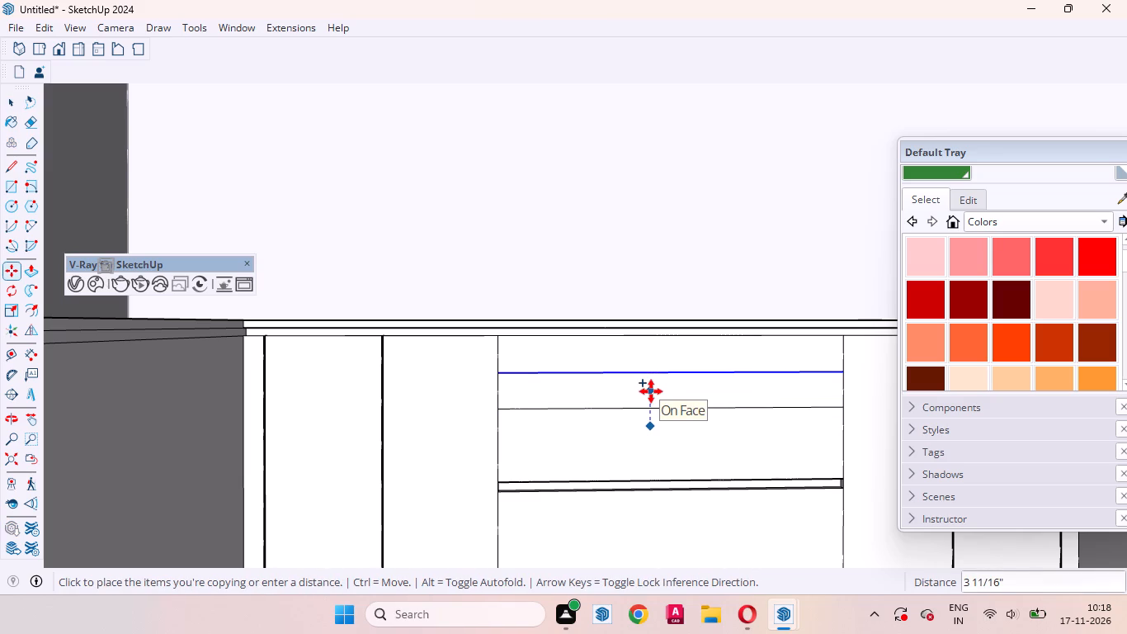
text(3mm)
key(Return)
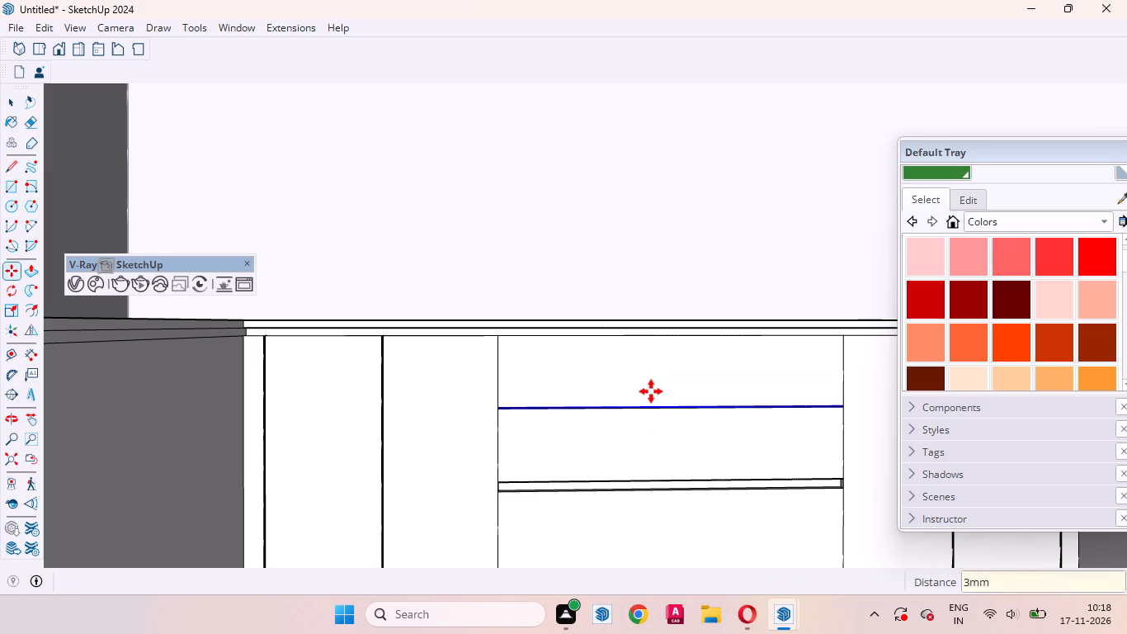
key(space)
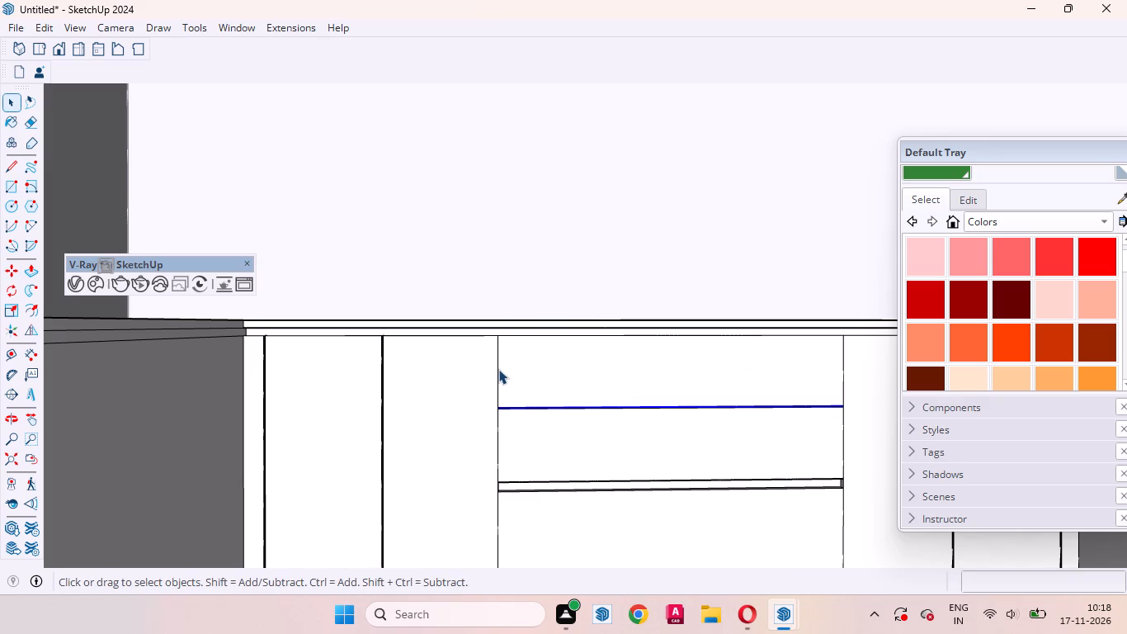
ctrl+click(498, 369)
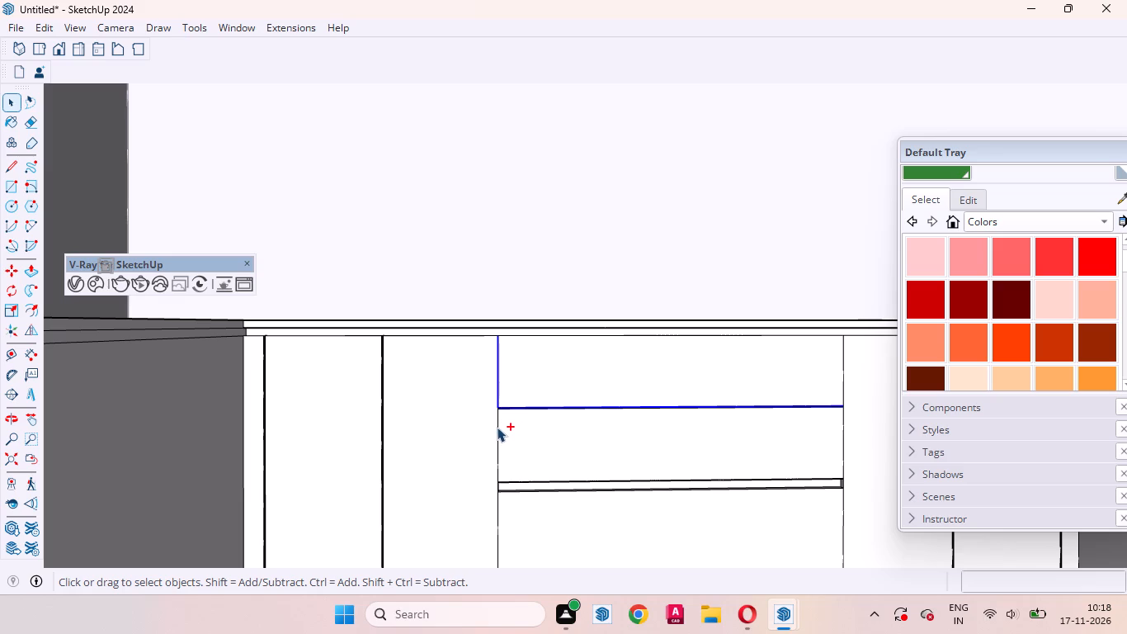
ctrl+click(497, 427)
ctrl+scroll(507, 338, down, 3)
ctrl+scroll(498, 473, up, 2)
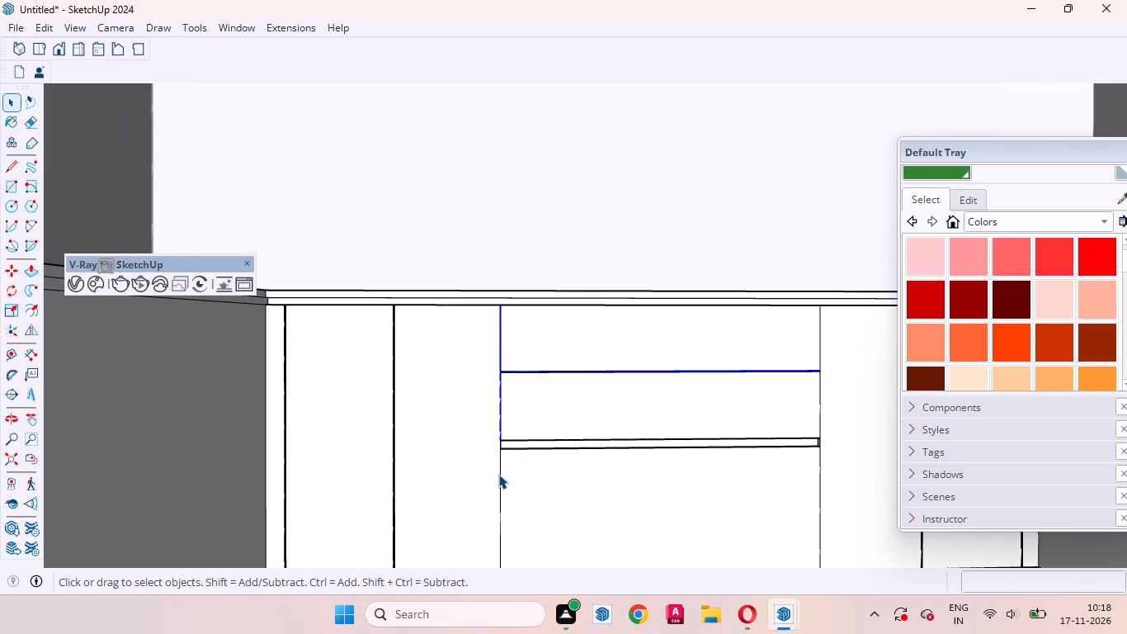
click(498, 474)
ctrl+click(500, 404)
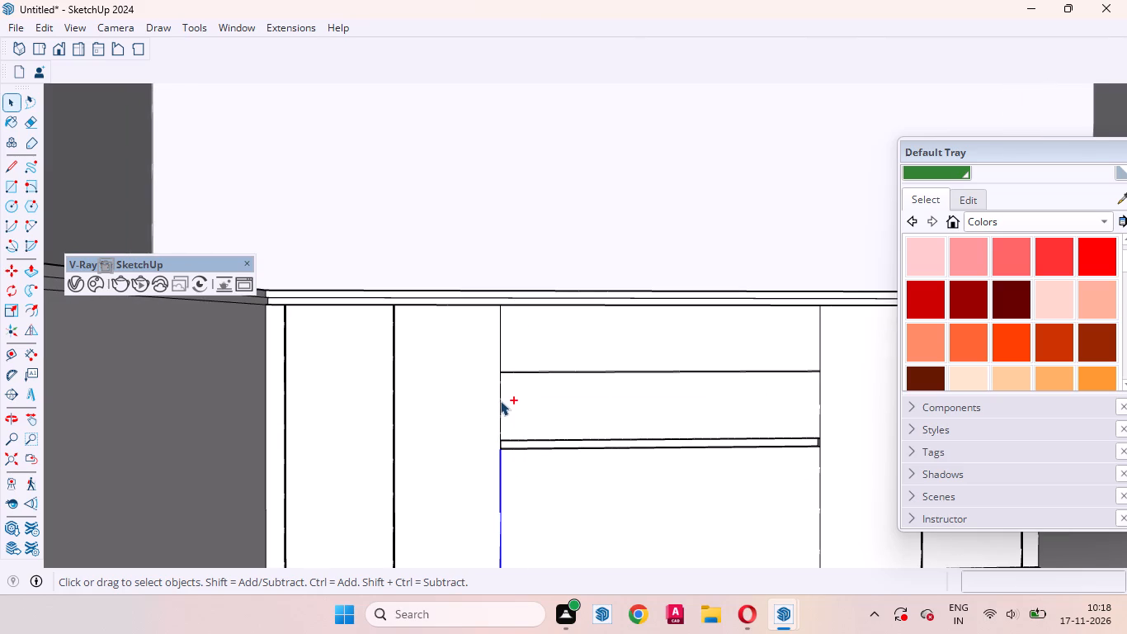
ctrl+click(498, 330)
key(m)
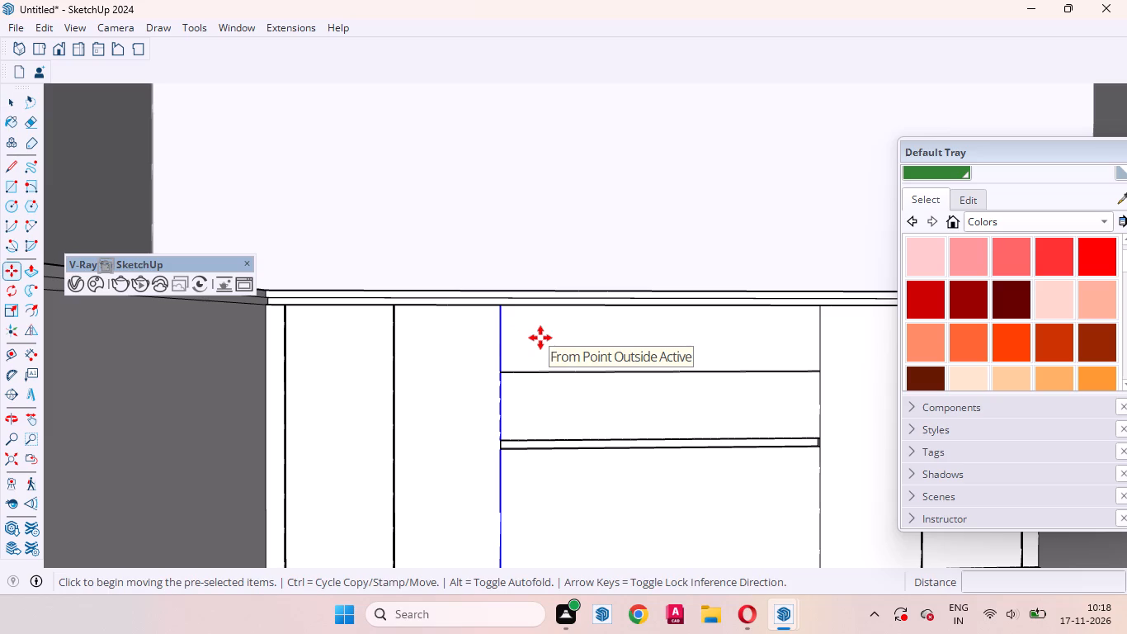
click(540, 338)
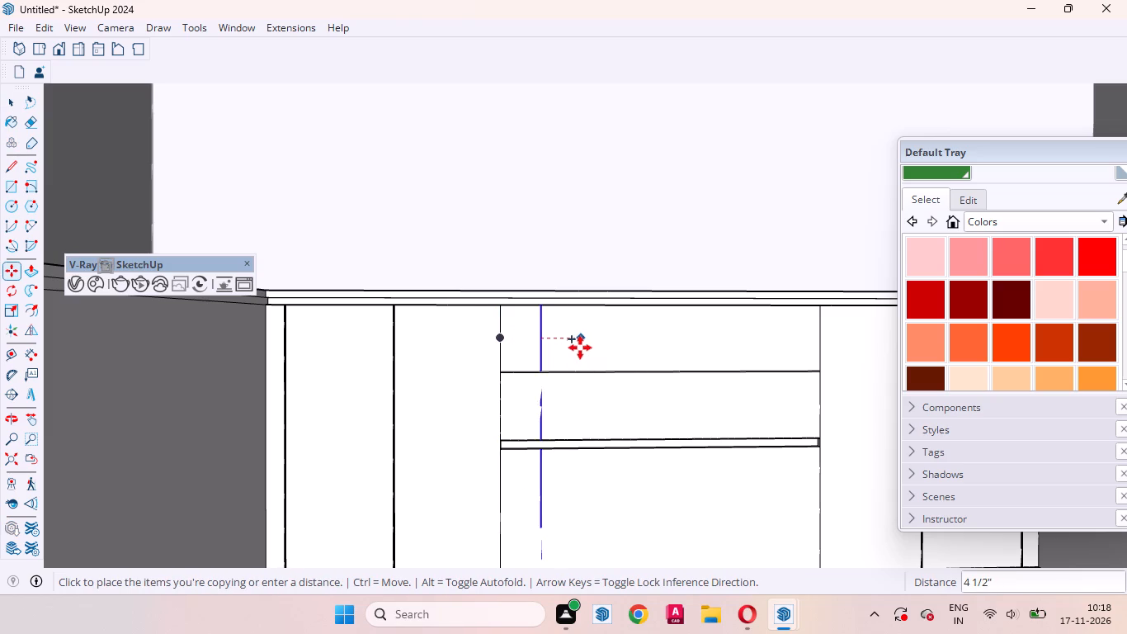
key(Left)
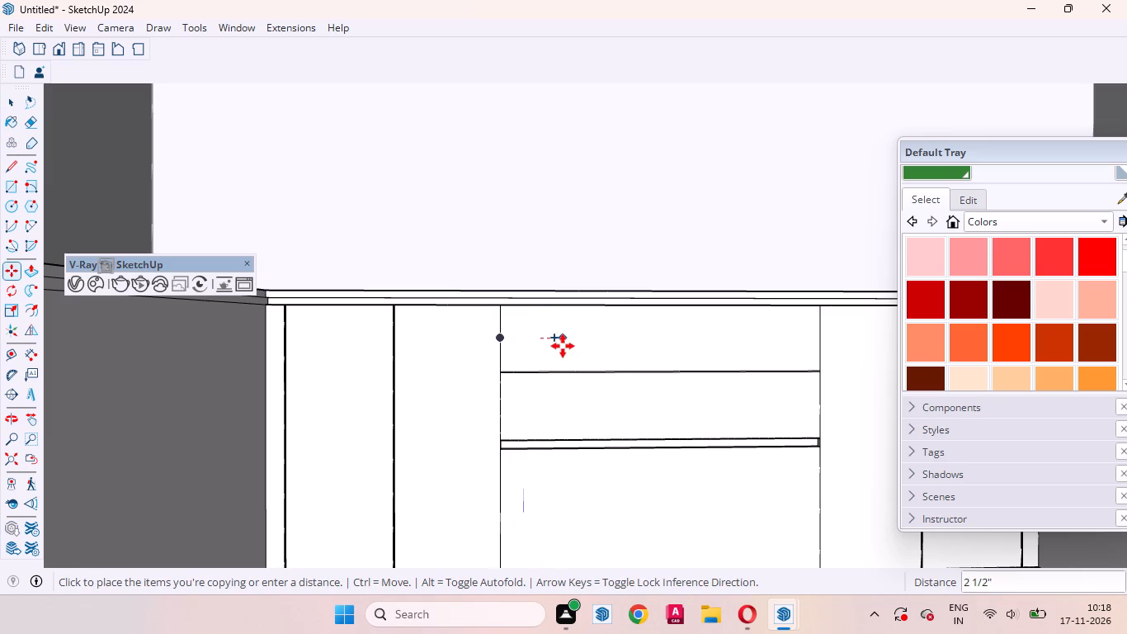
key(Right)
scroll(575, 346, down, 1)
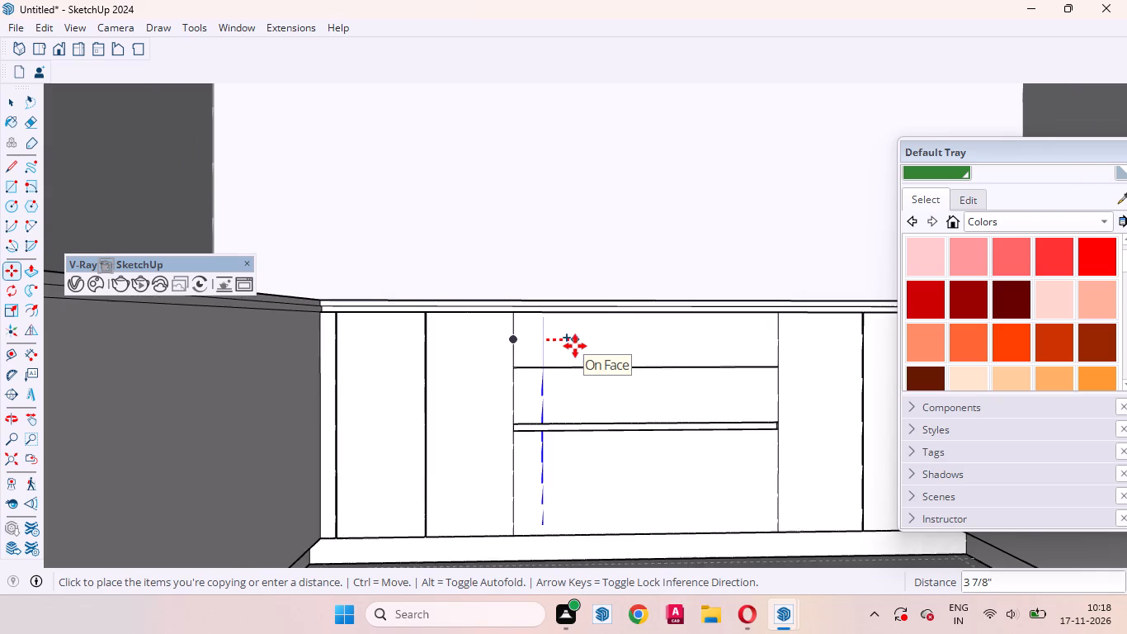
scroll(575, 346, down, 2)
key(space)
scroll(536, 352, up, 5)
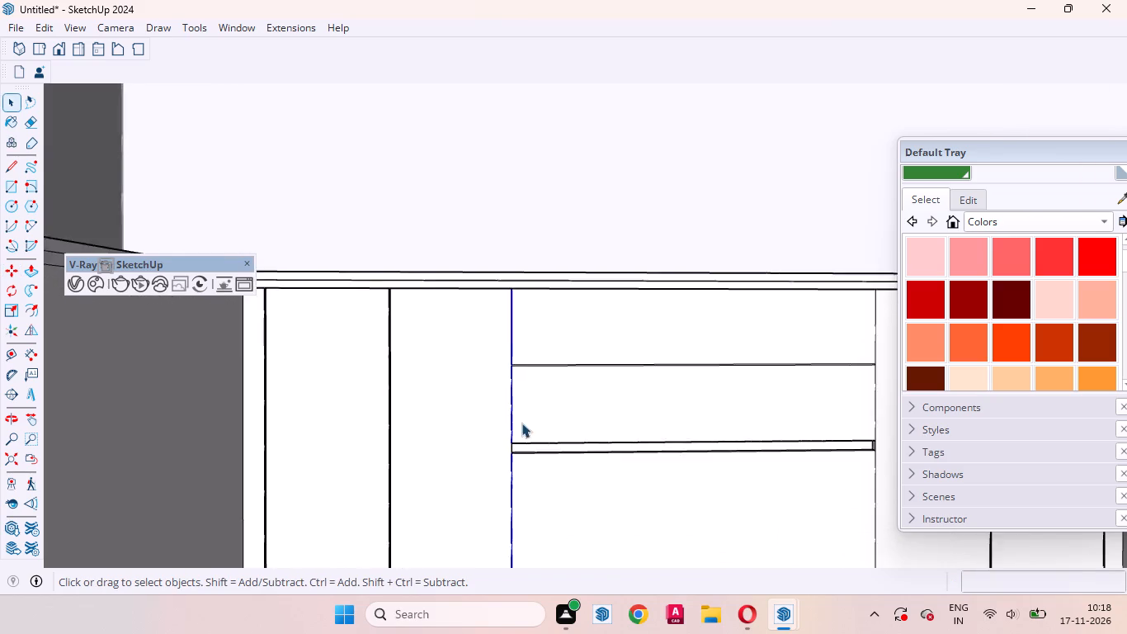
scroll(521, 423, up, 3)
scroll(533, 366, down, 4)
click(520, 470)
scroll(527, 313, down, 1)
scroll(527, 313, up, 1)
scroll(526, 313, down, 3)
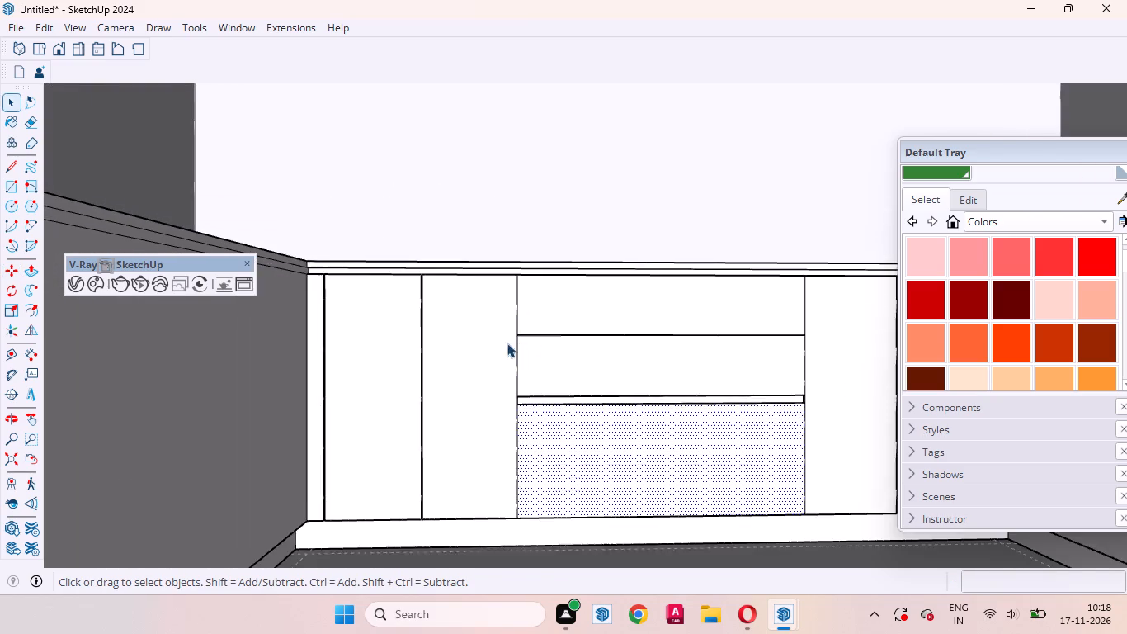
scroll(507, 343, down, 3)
Copy all segments of the middle drawer section's right vertical edge 3 mm inward.
middle_drag(559, 405, 481, 557)
scroll(472, 490, up, 4)
scroll(813, 383, up, 4)
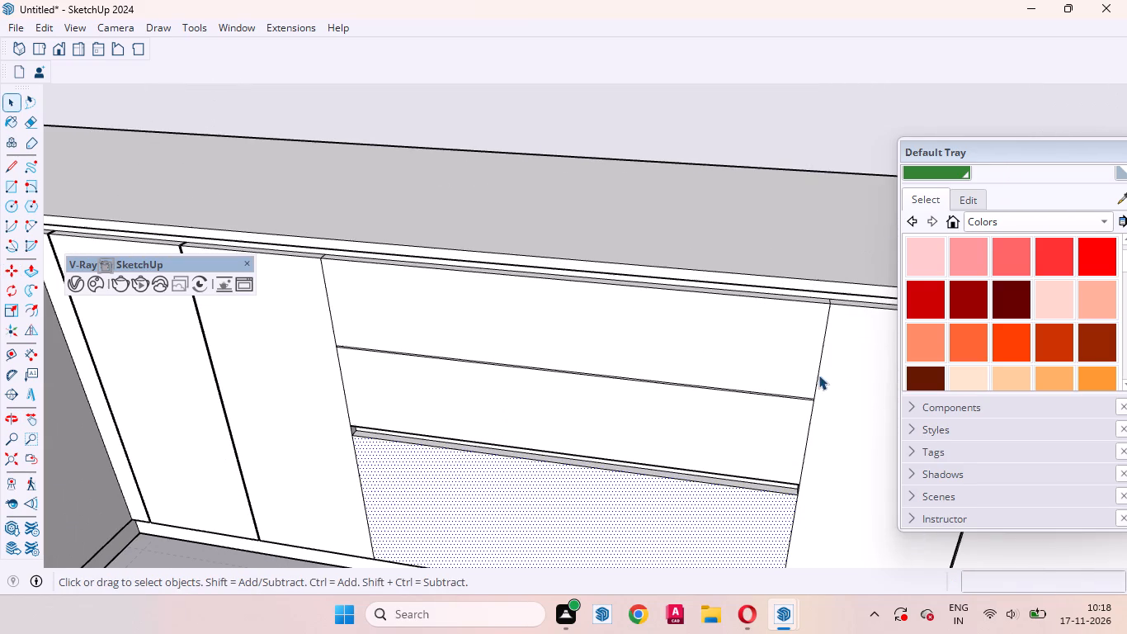
click(822, 357)
ctrl+click(810, 423)
ctrl+scroll(765, 331, down, 1)
ctrl+scroll(765, 331, up, 1)
ctrl+scroll(765, 331, down, 1)
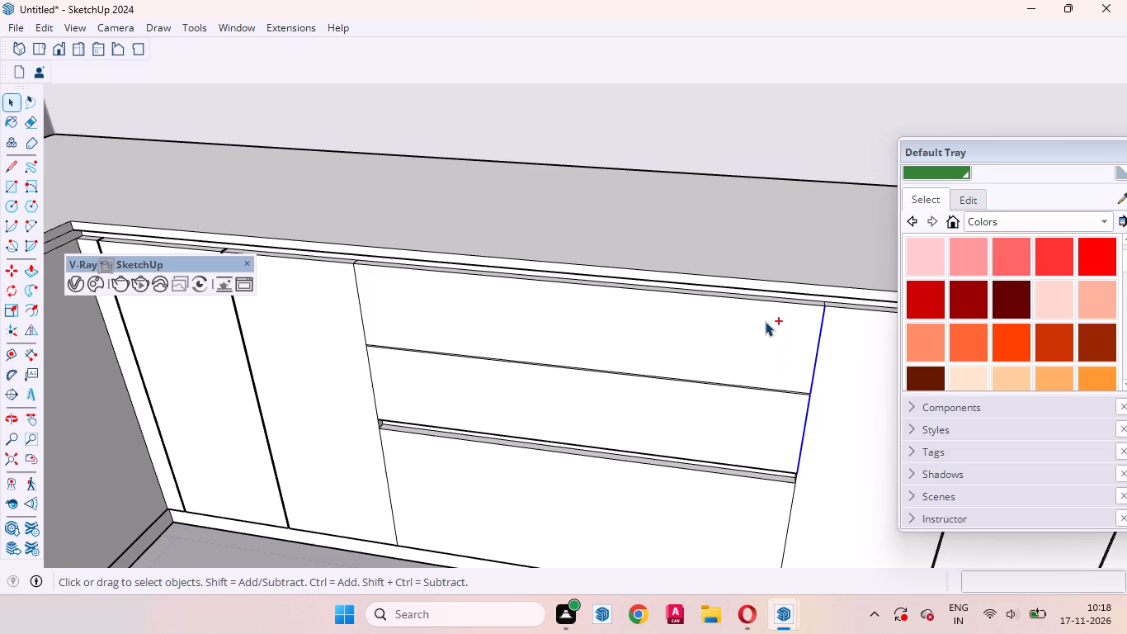
ctrl+click(790, 501)
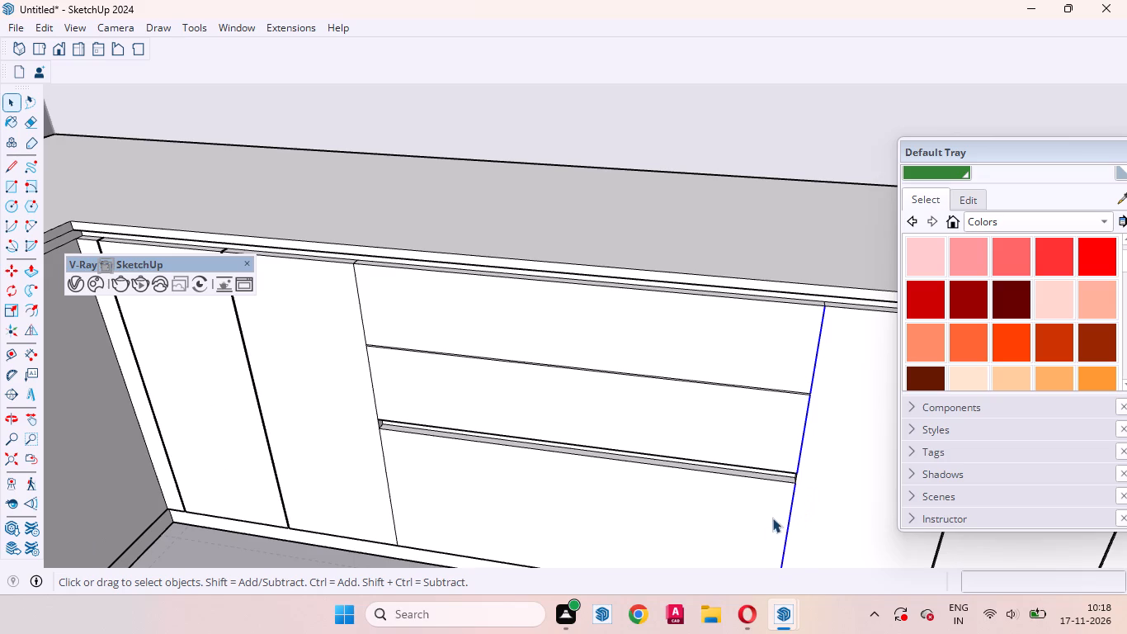
key(m)
click(772, 518)
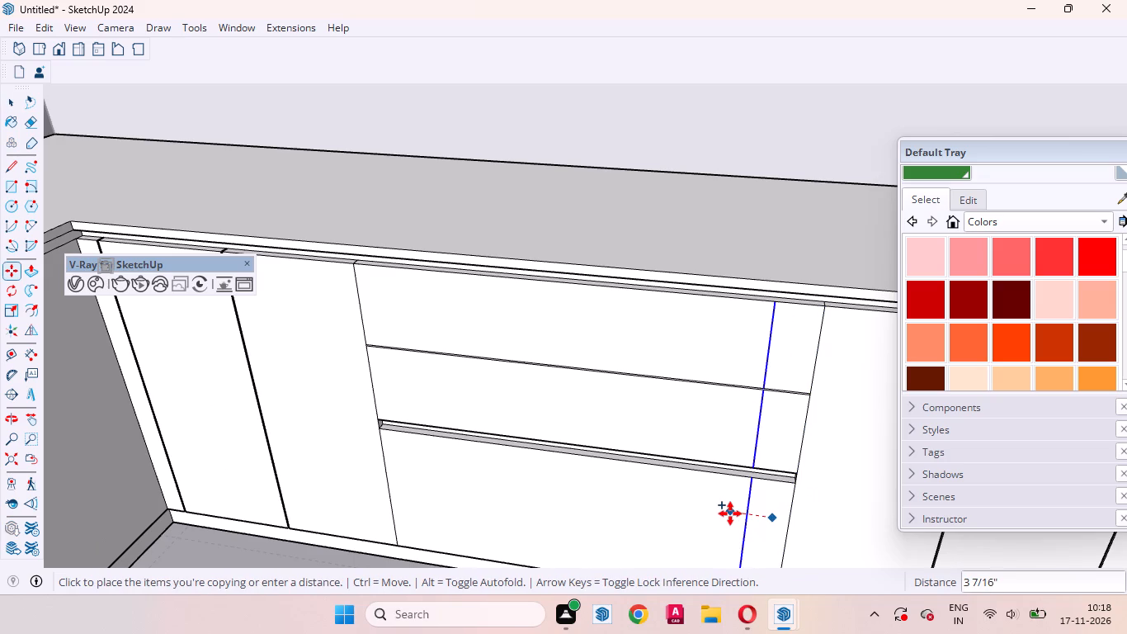
text(3mm)
key(Return)
key(space)
Copy all segments of the middle drawer section's left vertical edge 3 mm inward.
scroll(809, 371, up, 12)
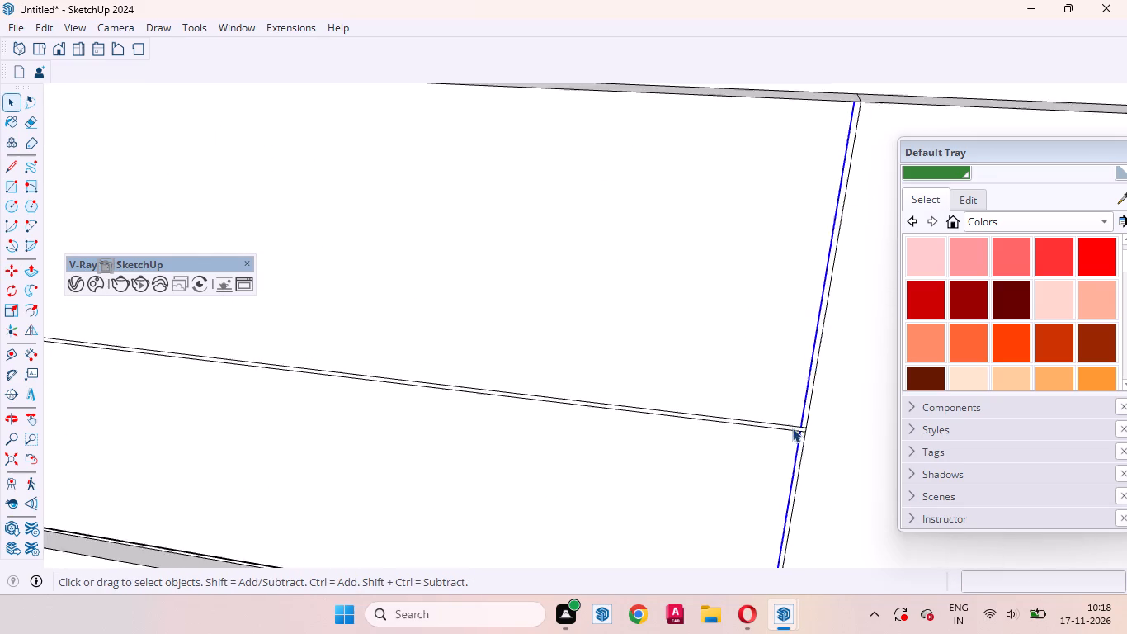
scroll(792, 428, up, 2)
scroll(851, 367, down, 12)
scroll(848, 393, up, 1)
scroll(863, 398, down, 1)
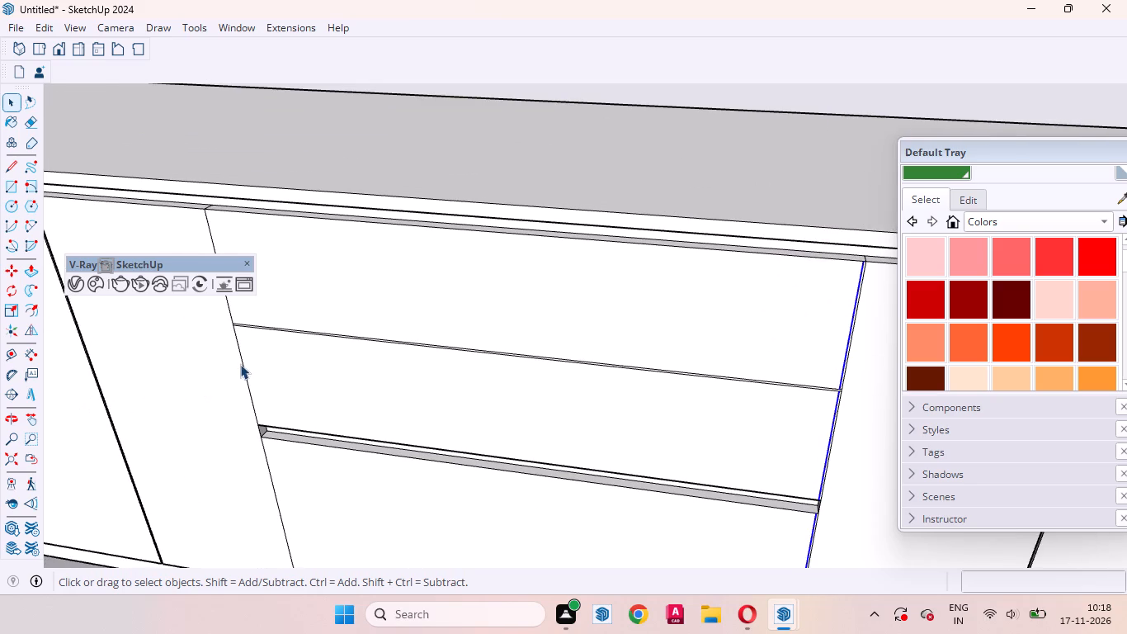
click(240, 363)
ctrl+click(268, 465)
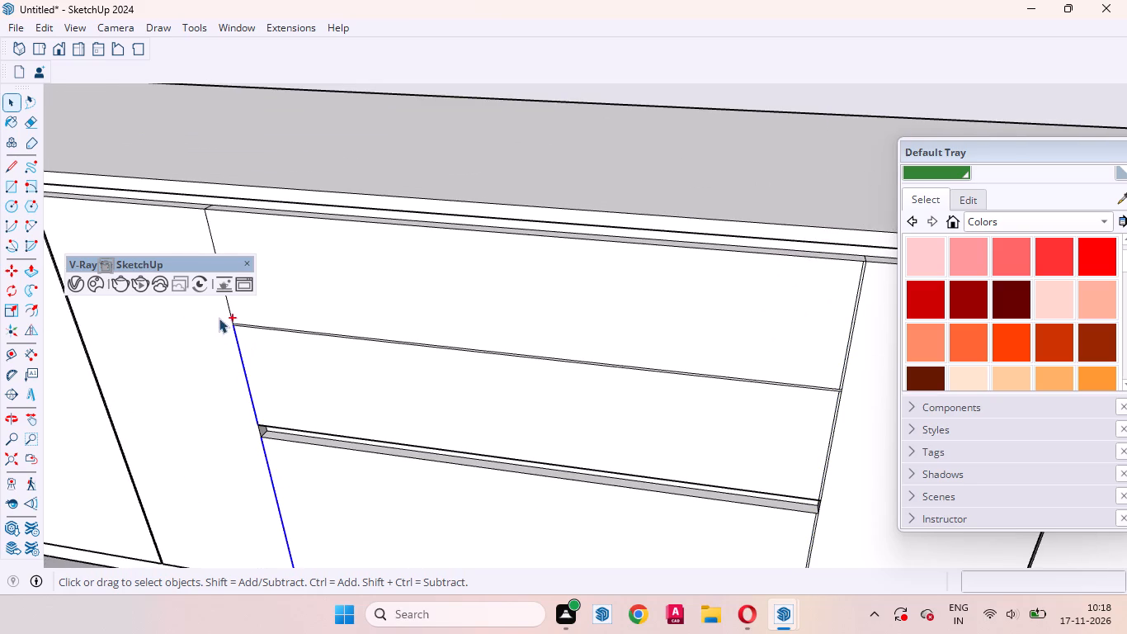
ctrl+click(212, 236)
key(m)
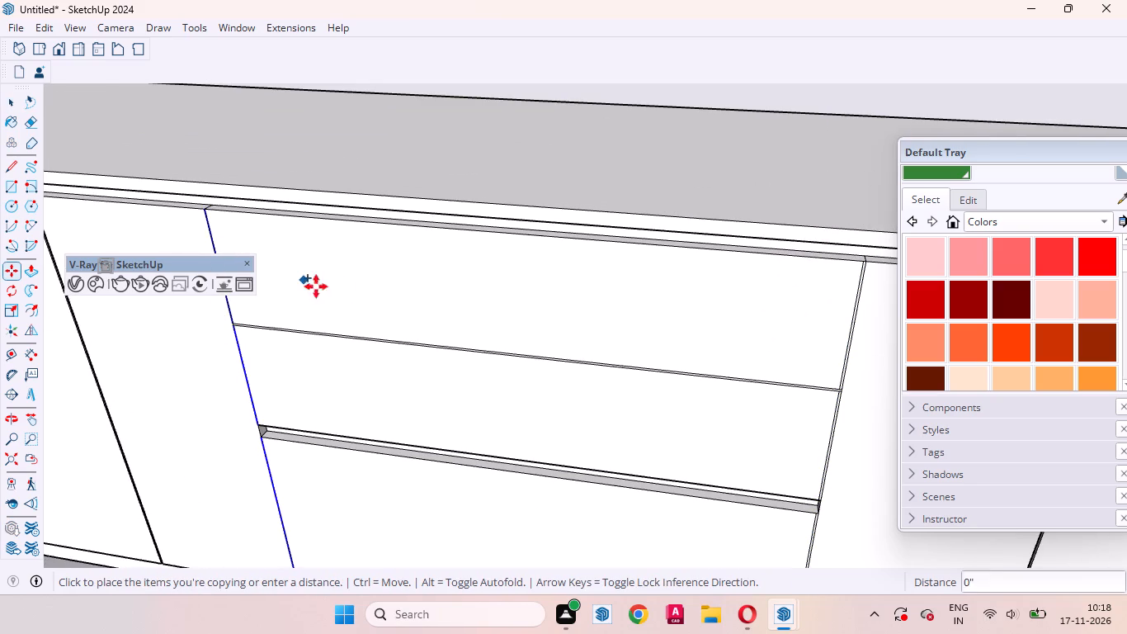
text(3mm)
key(Return)
key(space)
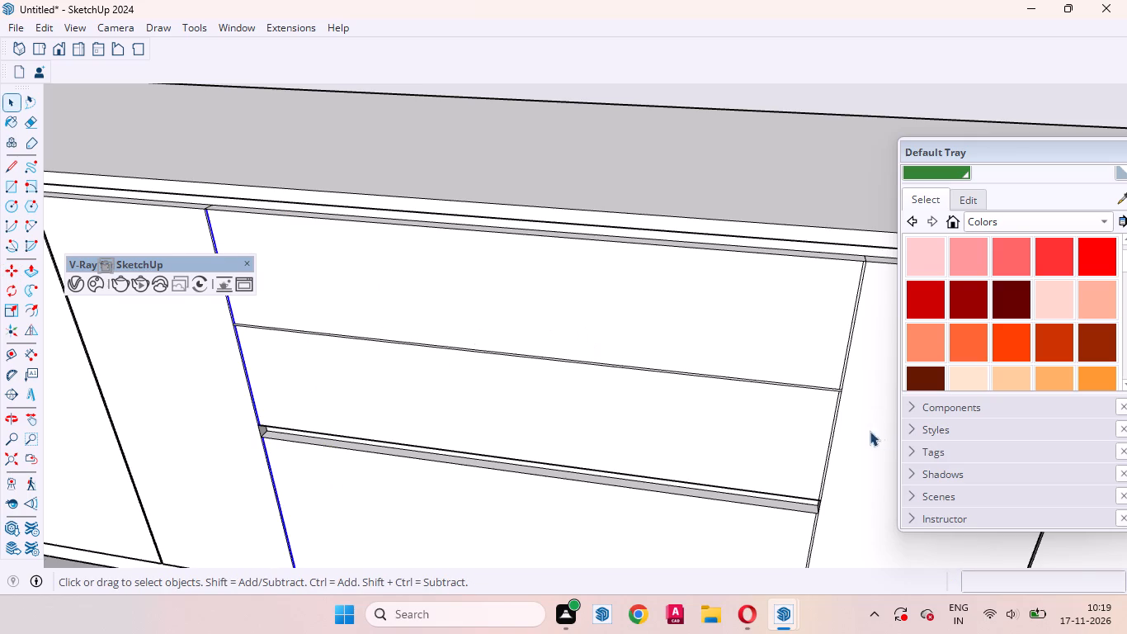
Push/Pull the narrow gap strips on the right side of the middle and bottom drawers inward by the previous depth.
scroll(839, 513, up, 16)
click(819, 439)
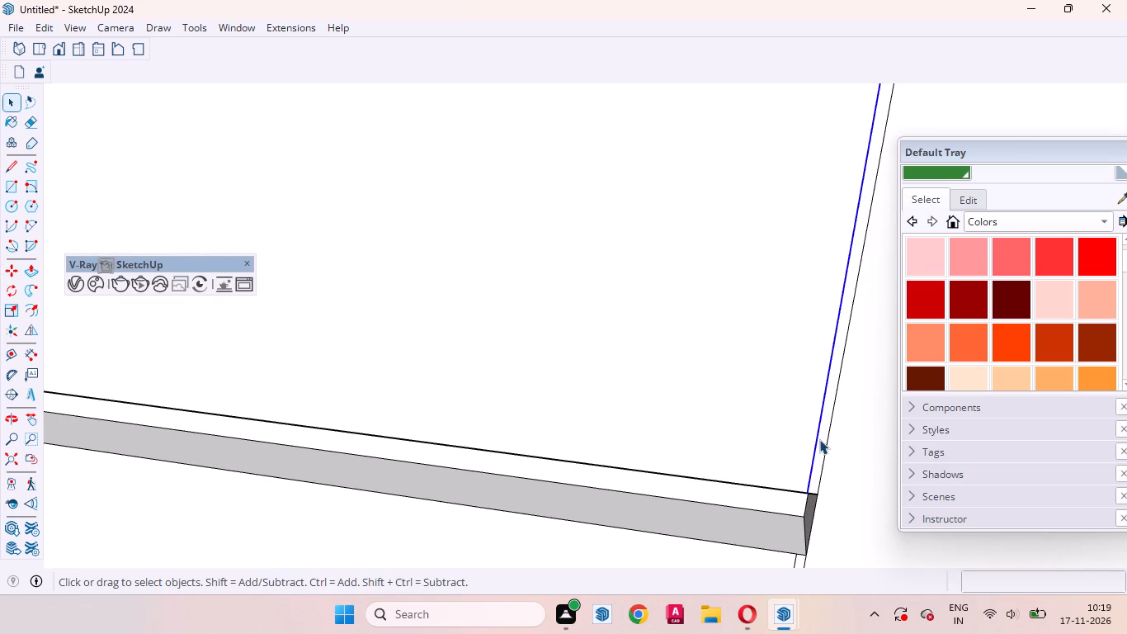
click(821, 439)
key(p)
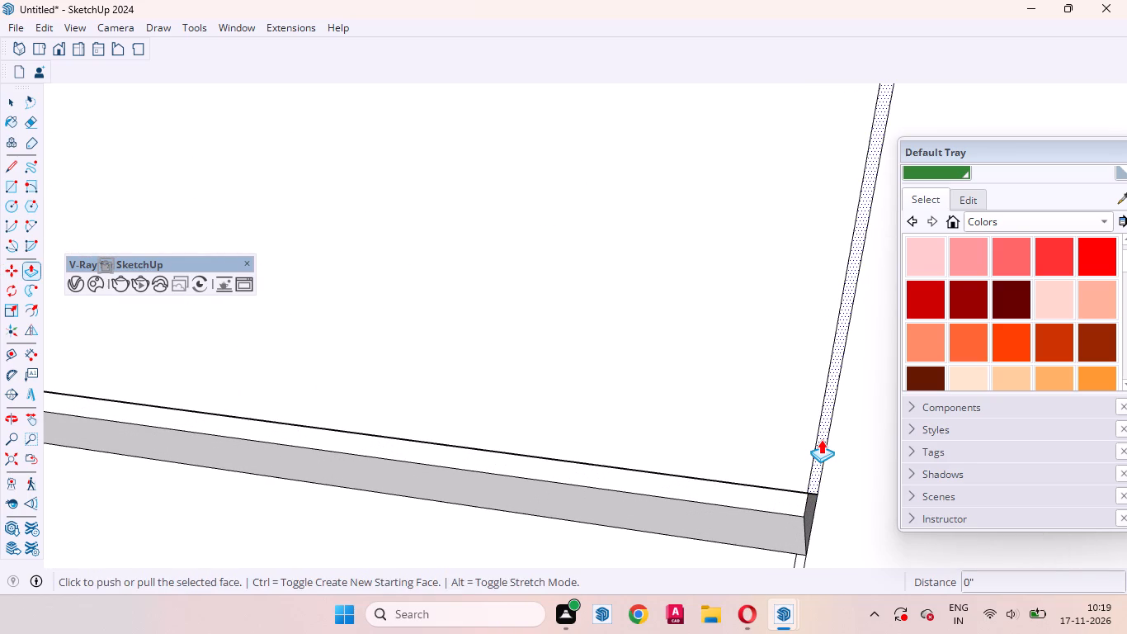
double_click(821, 439)
middle_drag(808, 479, 785, 296)
scroll(789, 309, down, 16)
scroll(779, 459, up, 4)
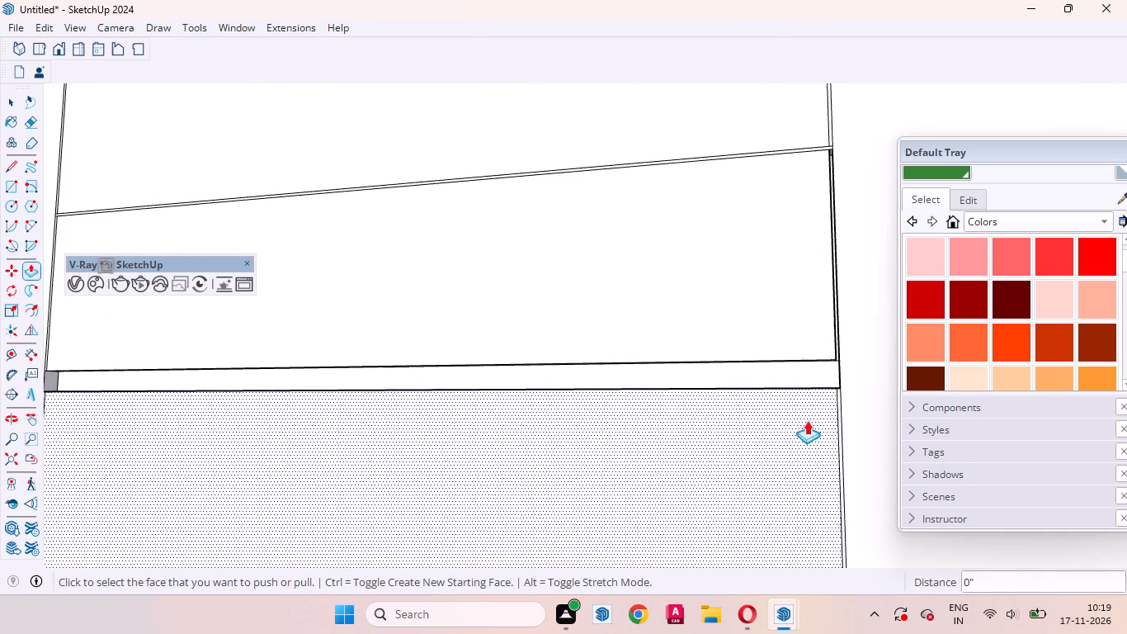
scroll(820, 404, up, 15)
double_click(857, 381)
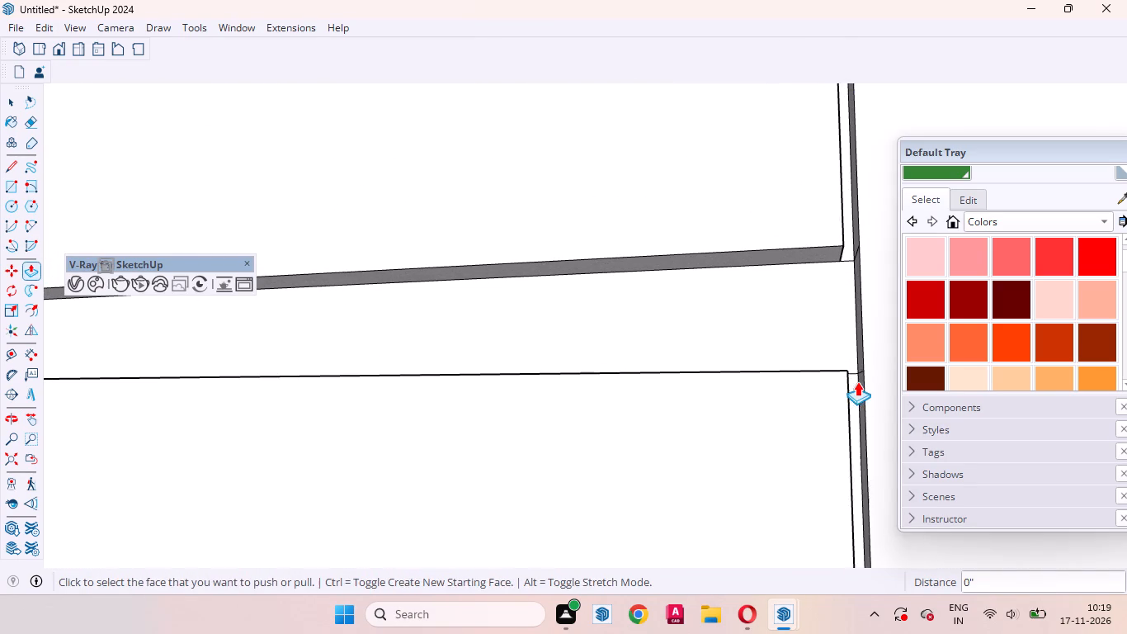
Push the gap strips on the left side of the bottom and middle drawers inward by the same depth.
middle_drag(804, 384, 851, 484)
scroll(829, 443, down, 16)
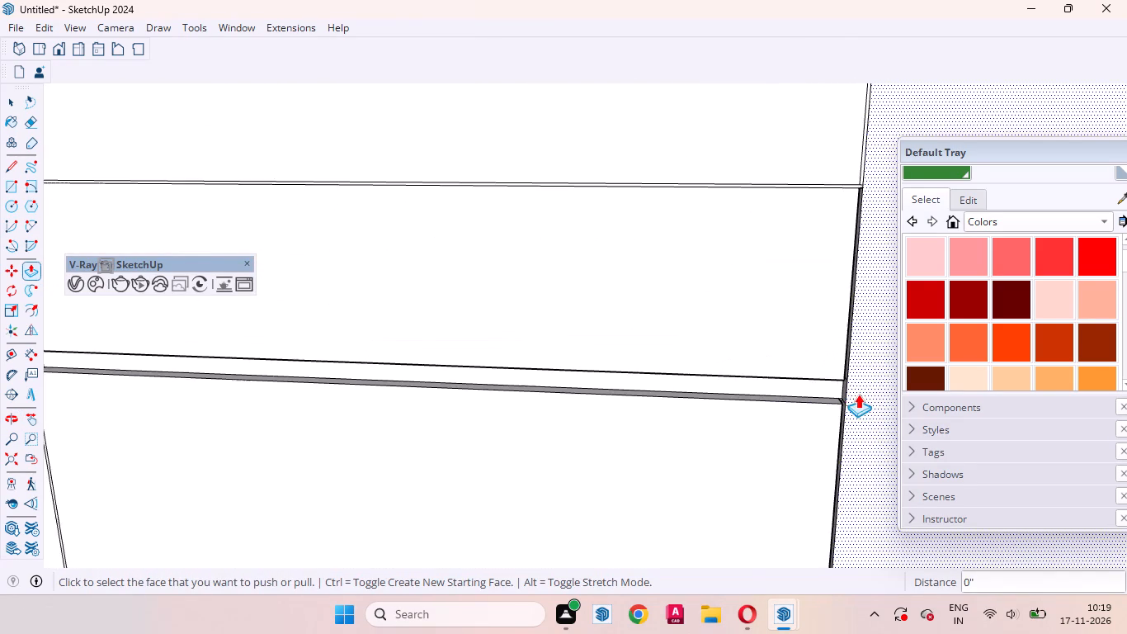
scroll(858, 394, down, 20)
scroll(719, 408, up, 7)
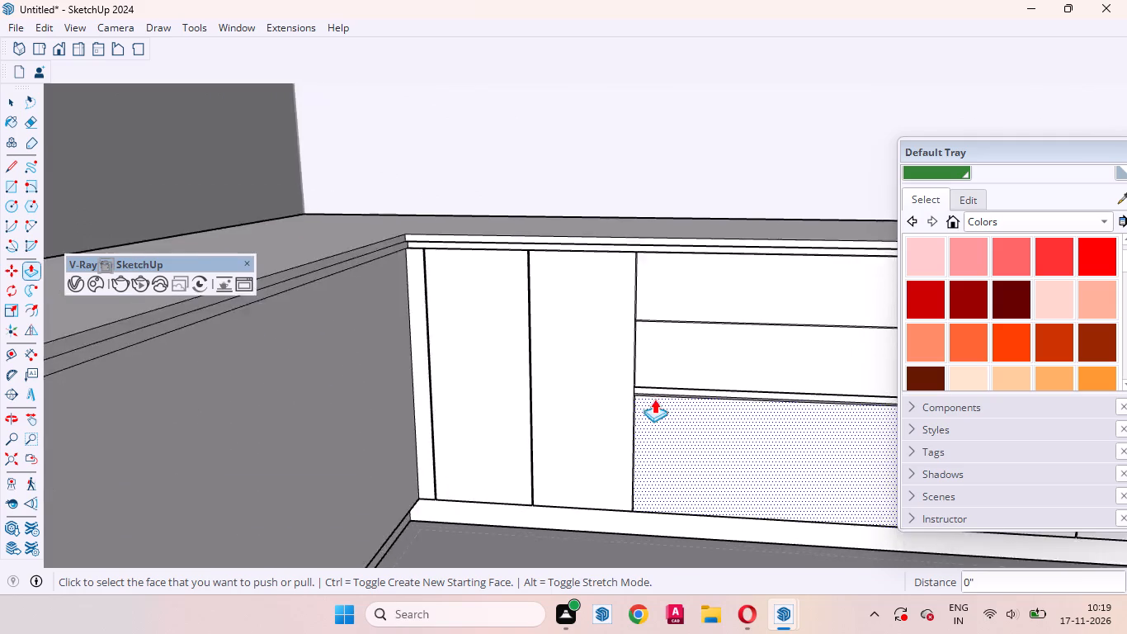
scroll(654, 399, up, 20)
scroll(654, 399, up, 1)
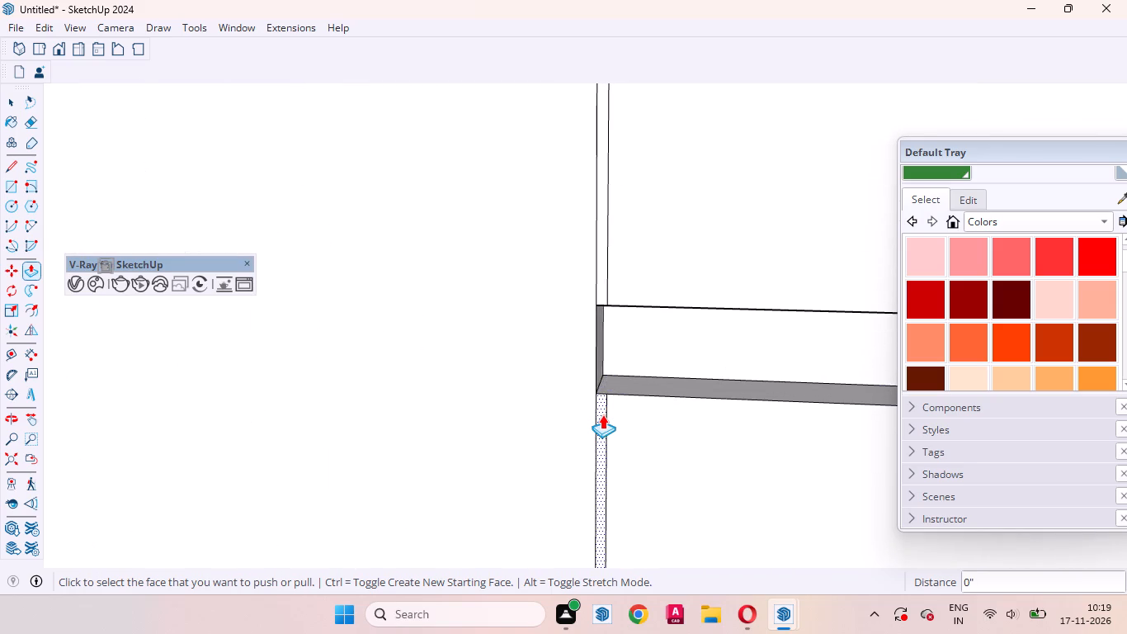
double_click(602, 414)
double_click(601, 272)
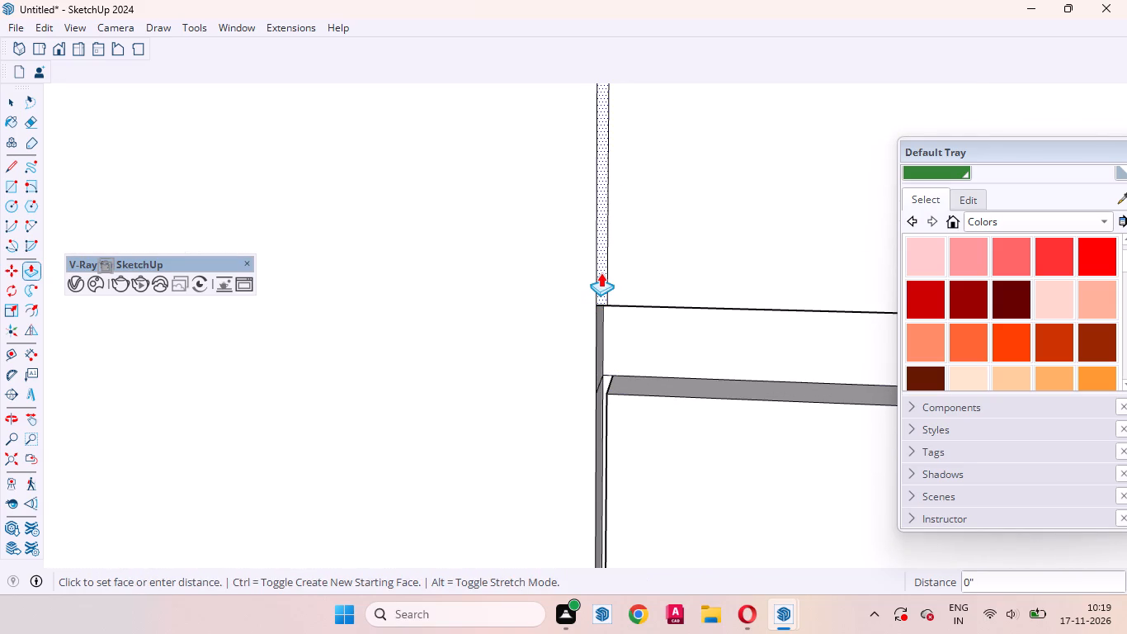
Recess the horizontal gap between the two upper drawers and the strip on the top drawer's left side by the same depth.
scroll(575, 433, down, 16)
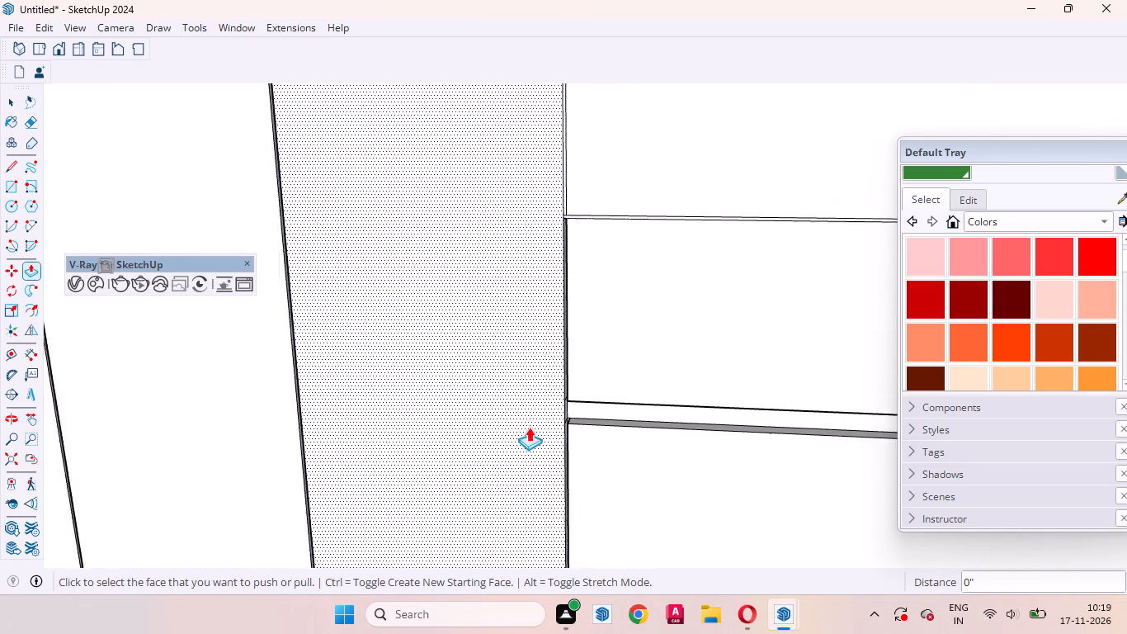
scroll(529, 427, down, 7)
scroll(563, 351, up, 17)
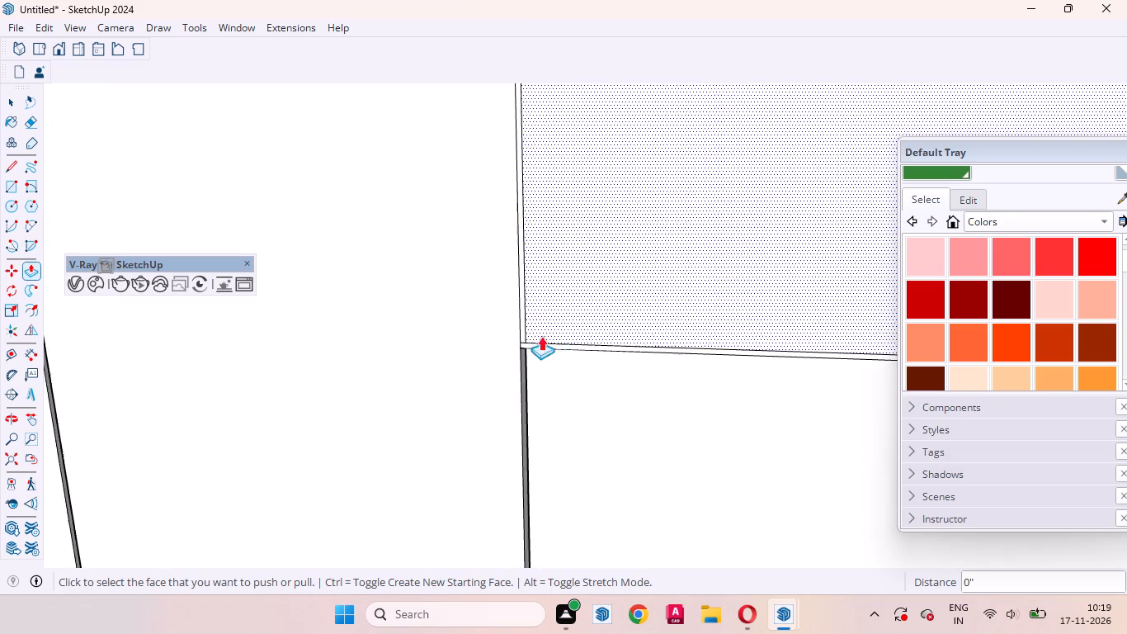
scroll(541, 336, up, 11)
double_click(525, 353)
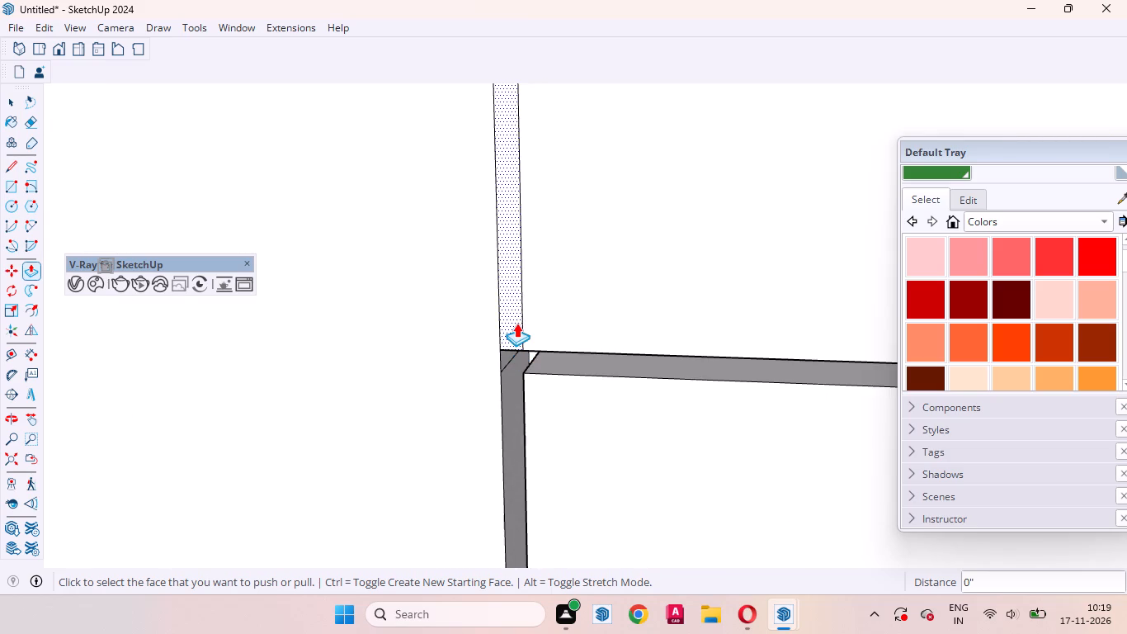
double_click(516, 323)
Recess the remaining gap strip on the right side of the top drawer by the same depth.
scroll(494, 373, down, 20)
scroll(494, 373, down, 1)
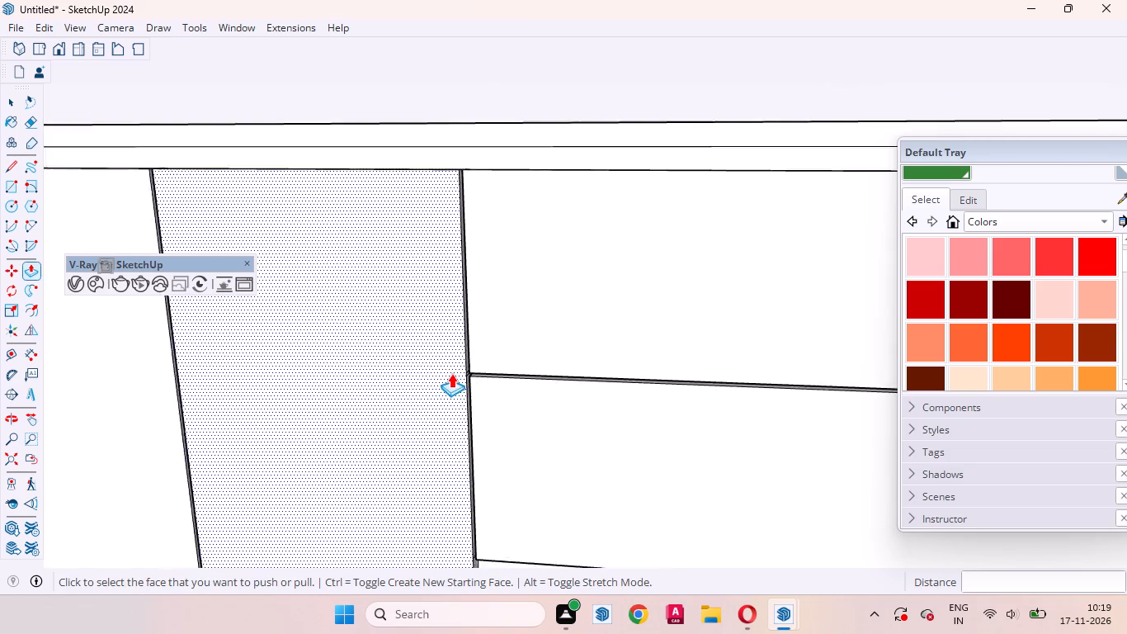
scroll(451, 373, down, 11)
scroll(806, 396, up, 6)
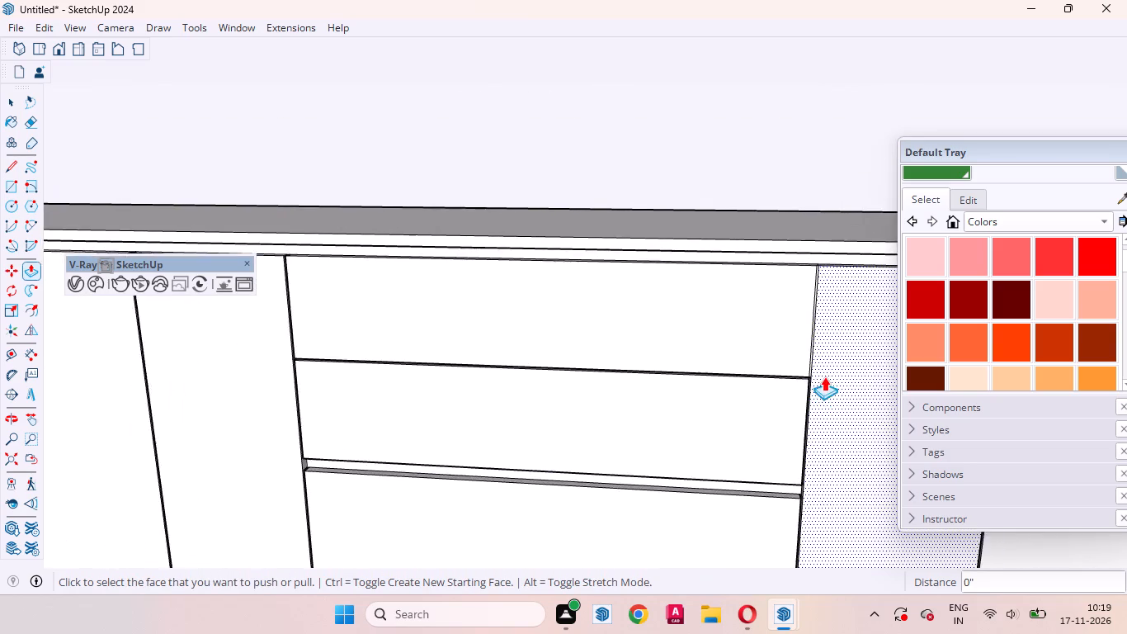
scroll(824, 376, up, 19)
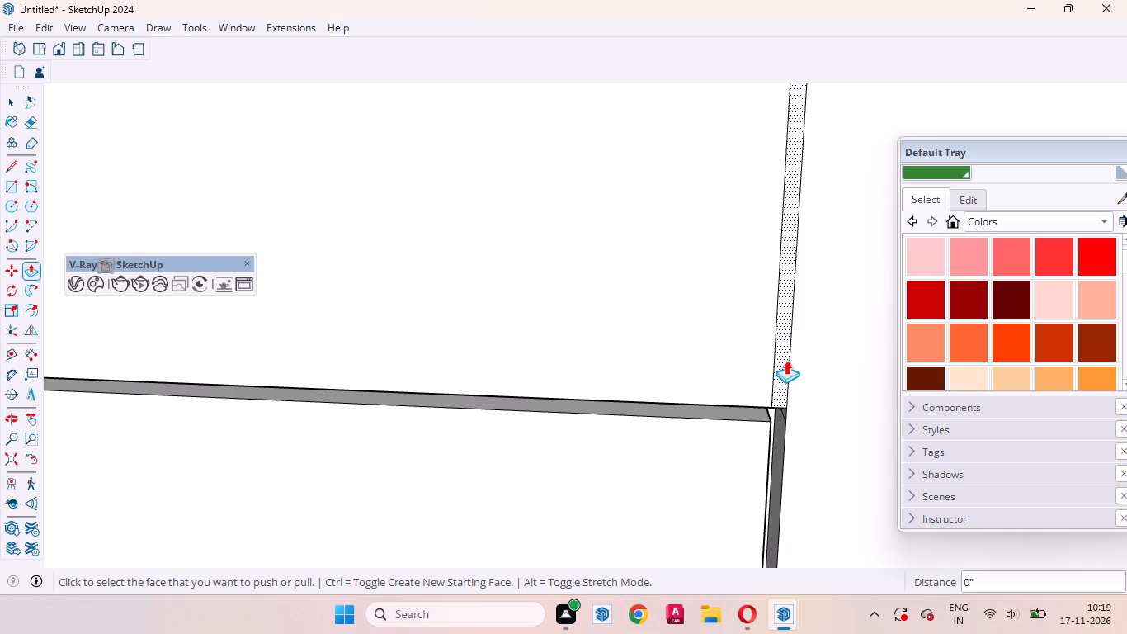
double_click(785, 359)
key(space)
Examine the drawer section and the whole U-shaped counter within the room from several distances and angles.
scroll(756, 382, down, 6)
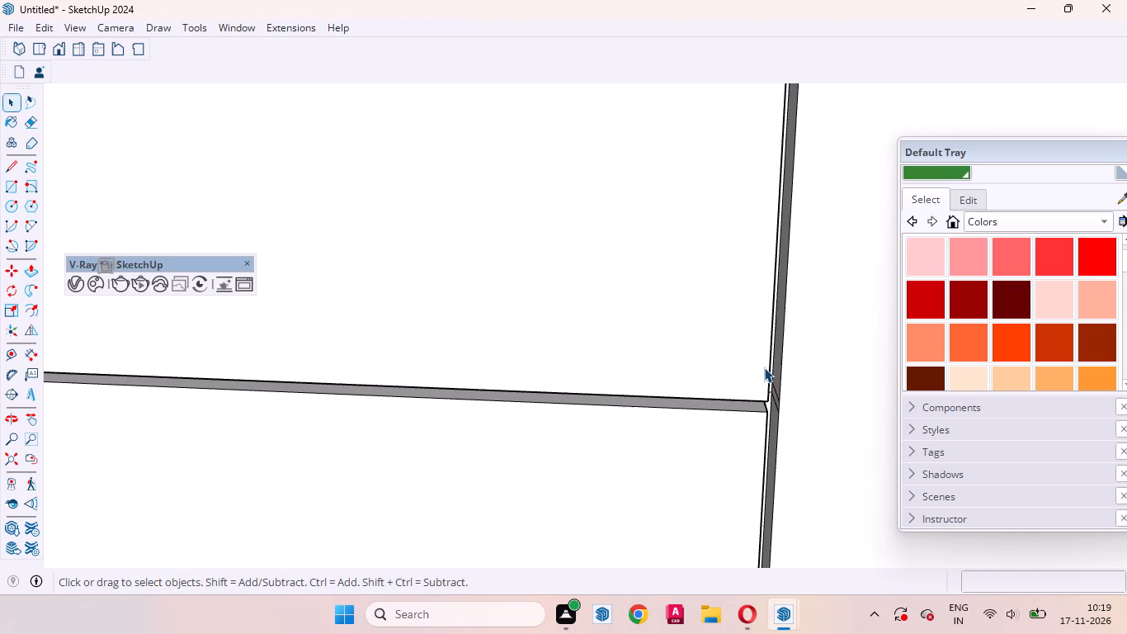
scroll(764, 367, down, 20)
scroll(764, 367, down, 10)
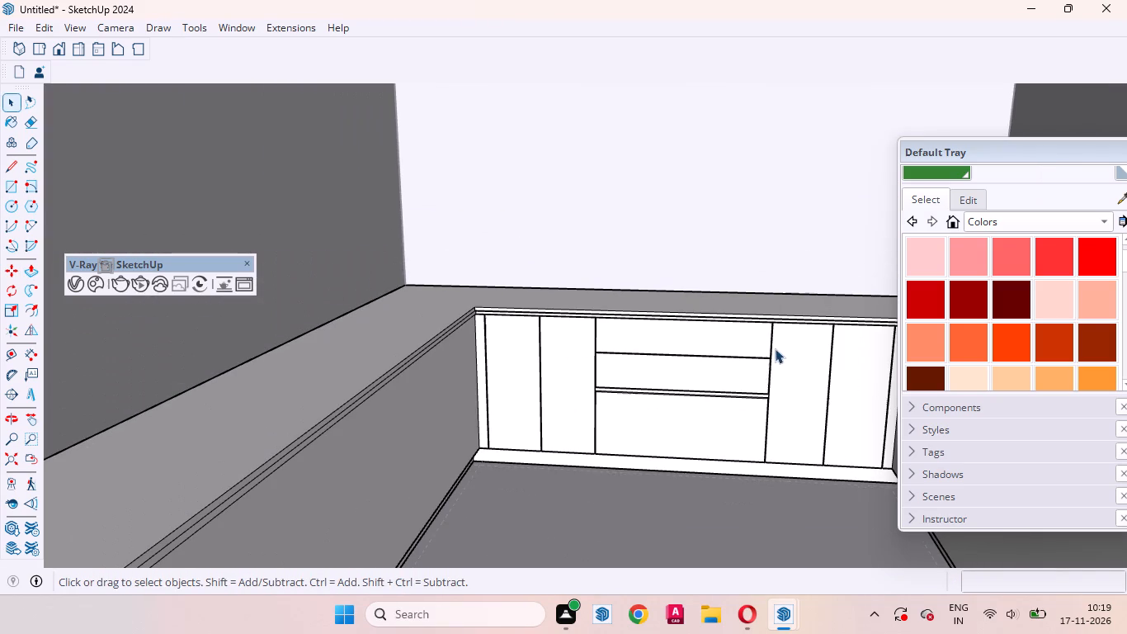
scroll(694, 386, up, 4)
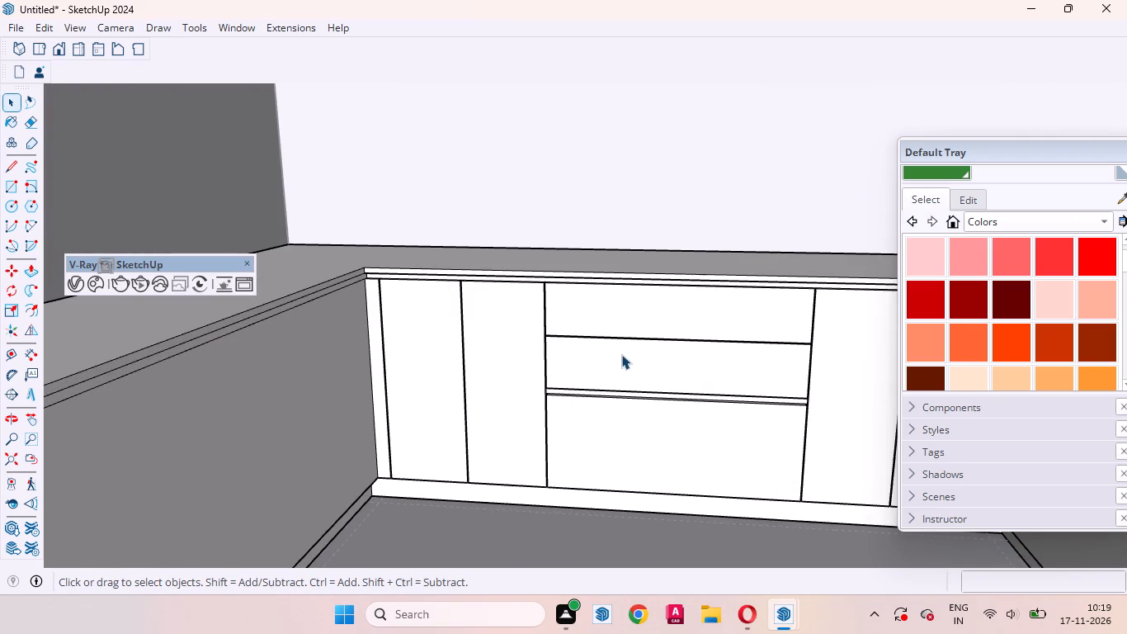
scroll(598, 348, down, 12)
middle_drag(663, 370, 663, 370)
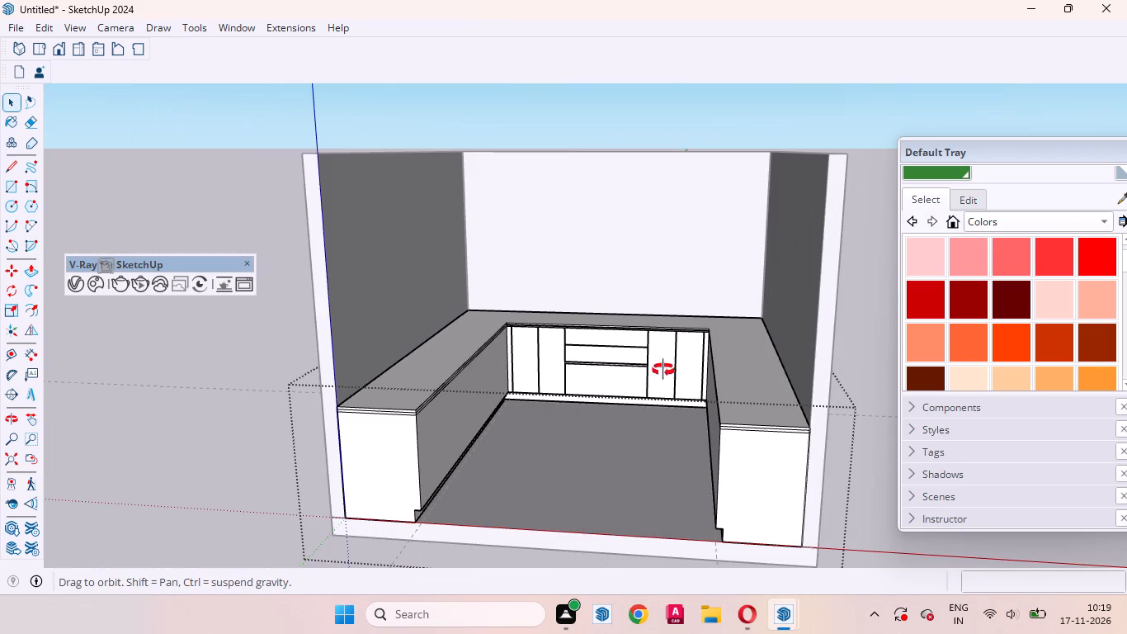
middle_drag(663, 370, 705, 408)
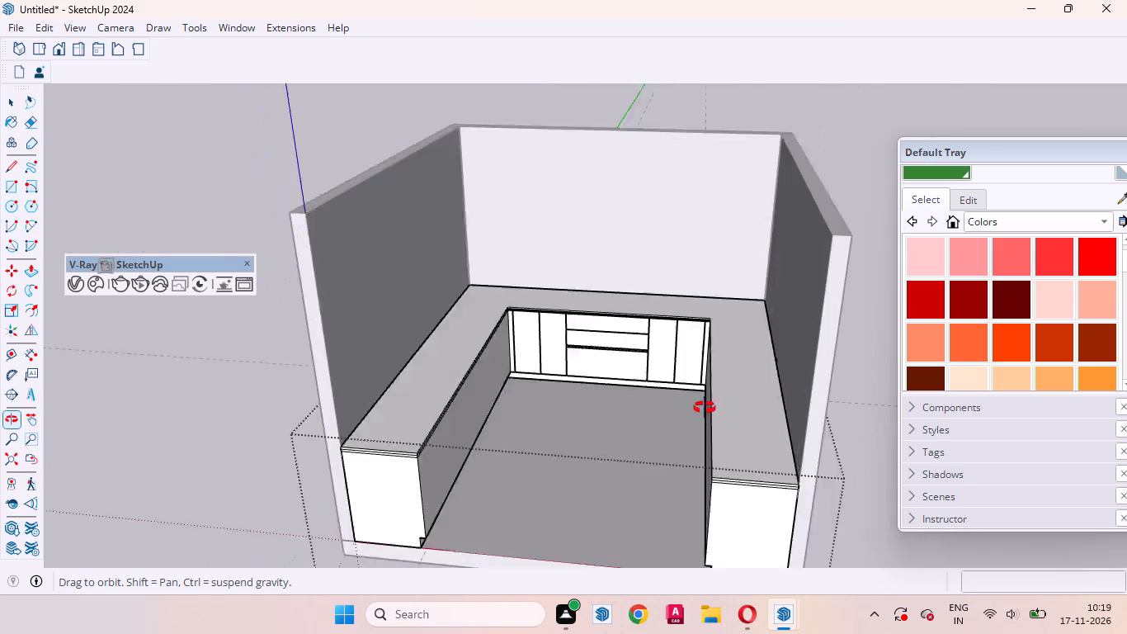
middle_drag(705, 408, 719, 332)
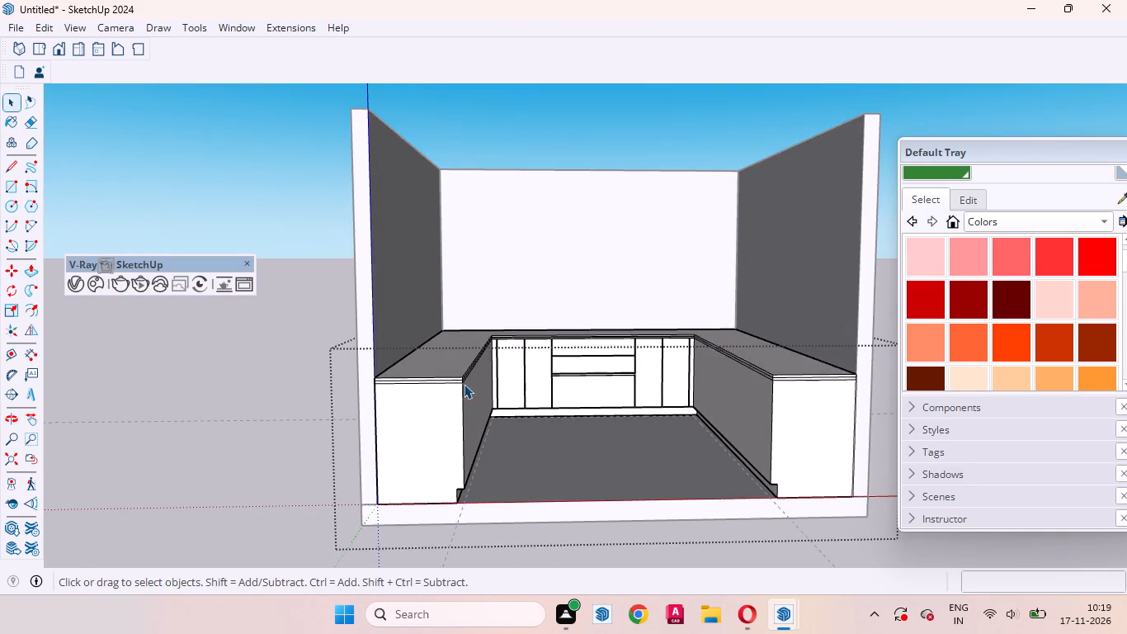
scroll(460, 385, up, 7)
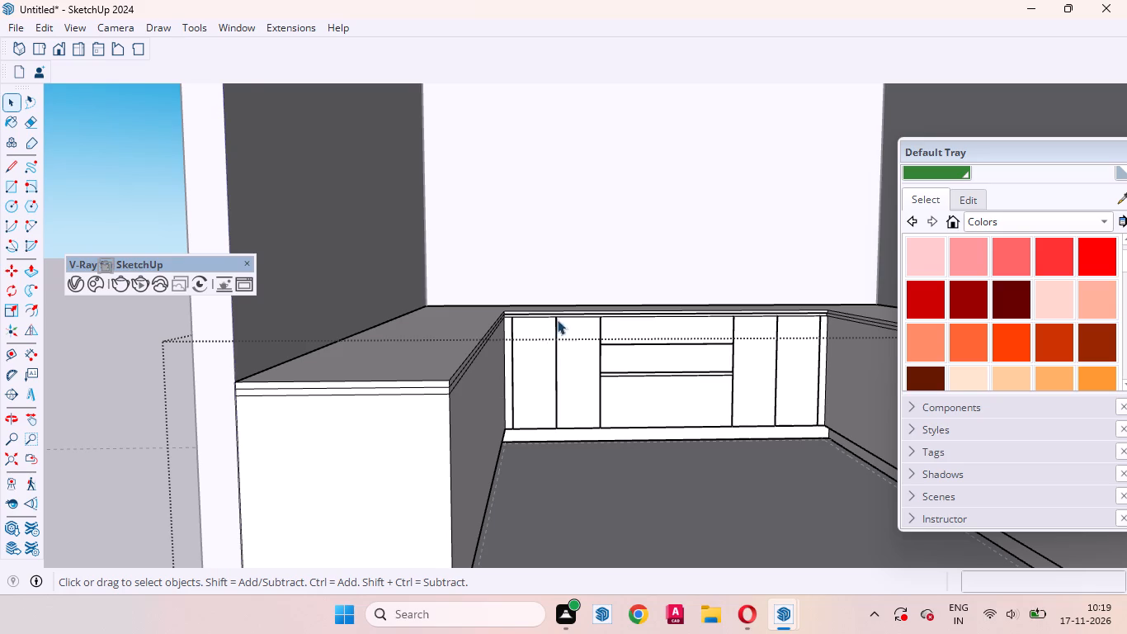
scroll(513, 423, down, 3)
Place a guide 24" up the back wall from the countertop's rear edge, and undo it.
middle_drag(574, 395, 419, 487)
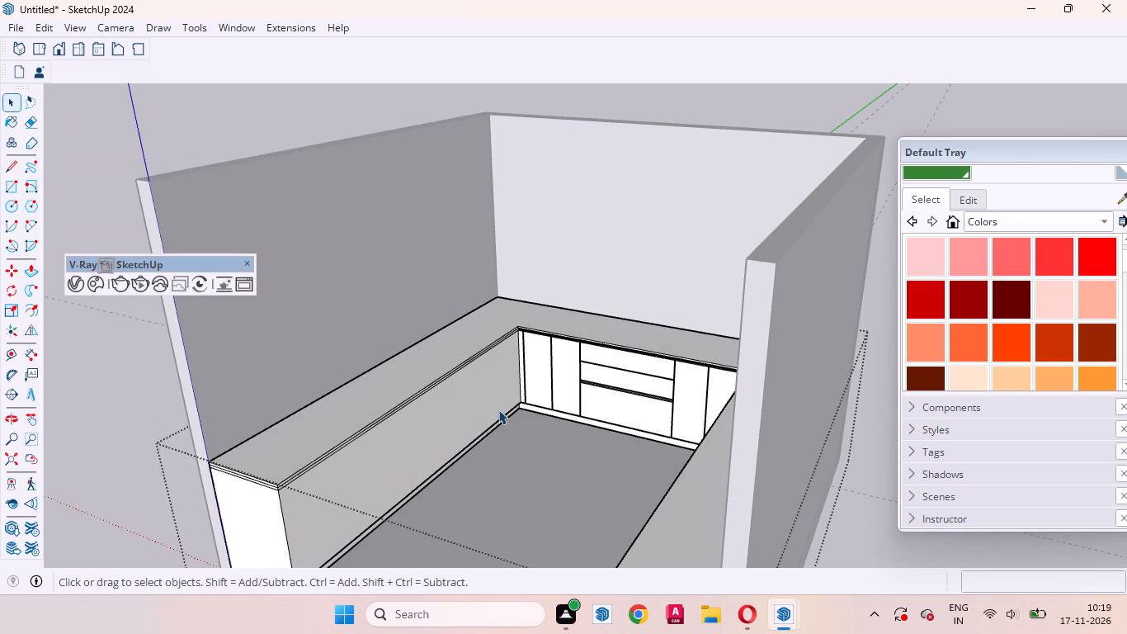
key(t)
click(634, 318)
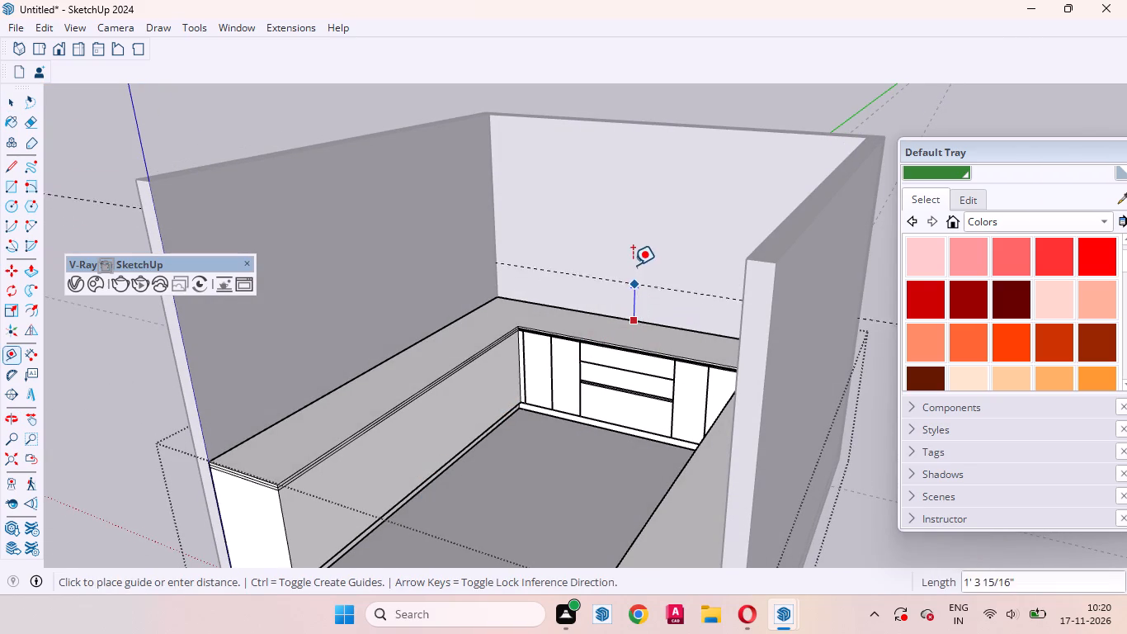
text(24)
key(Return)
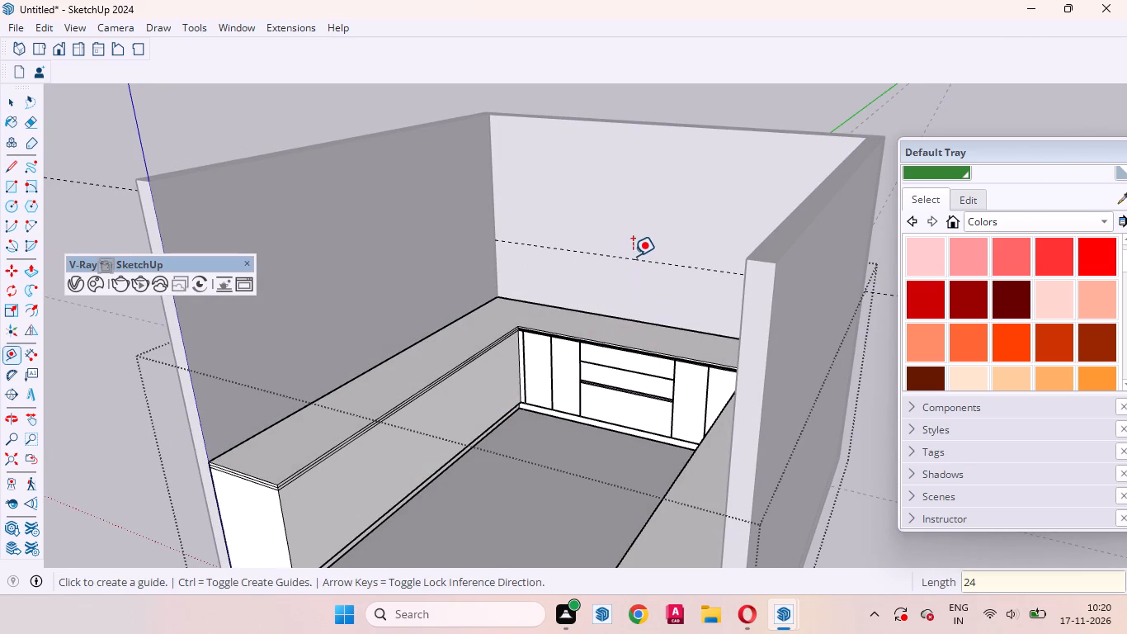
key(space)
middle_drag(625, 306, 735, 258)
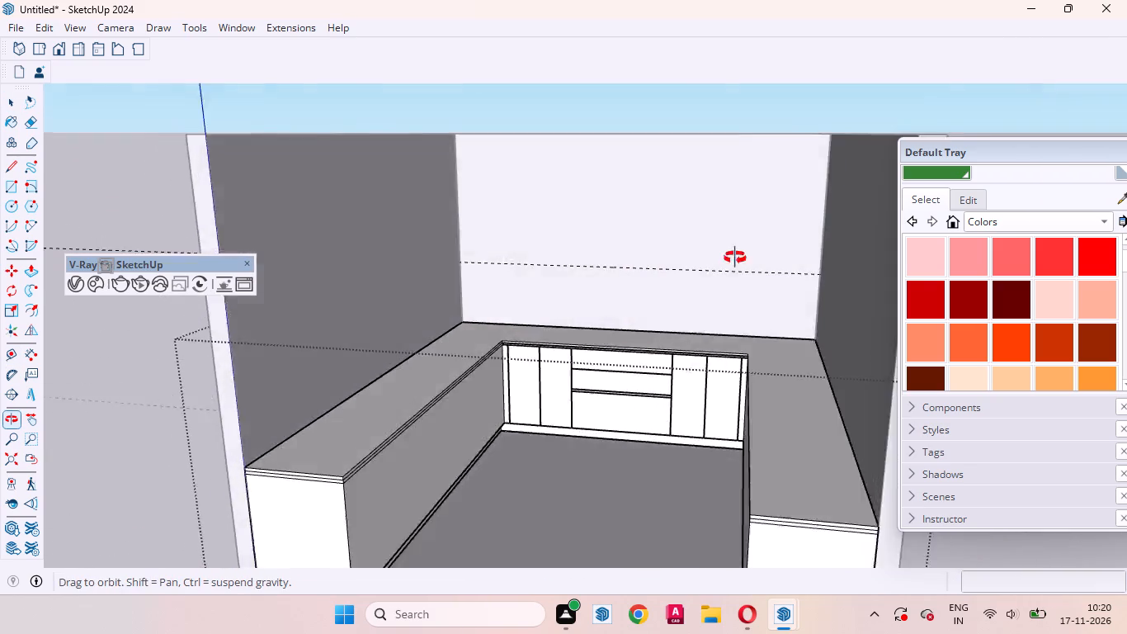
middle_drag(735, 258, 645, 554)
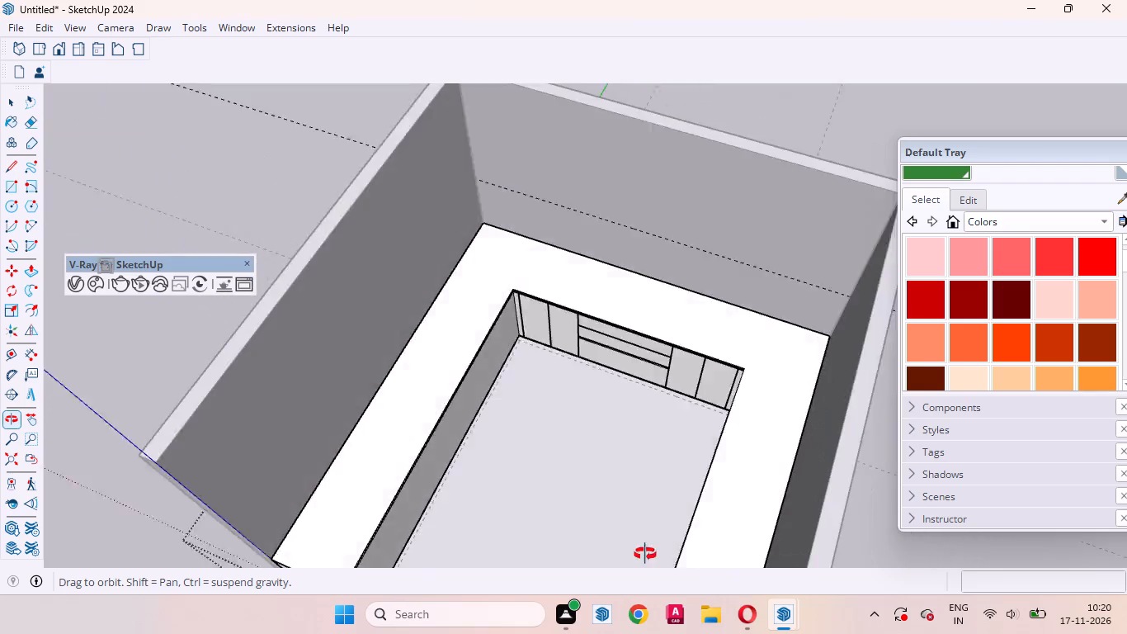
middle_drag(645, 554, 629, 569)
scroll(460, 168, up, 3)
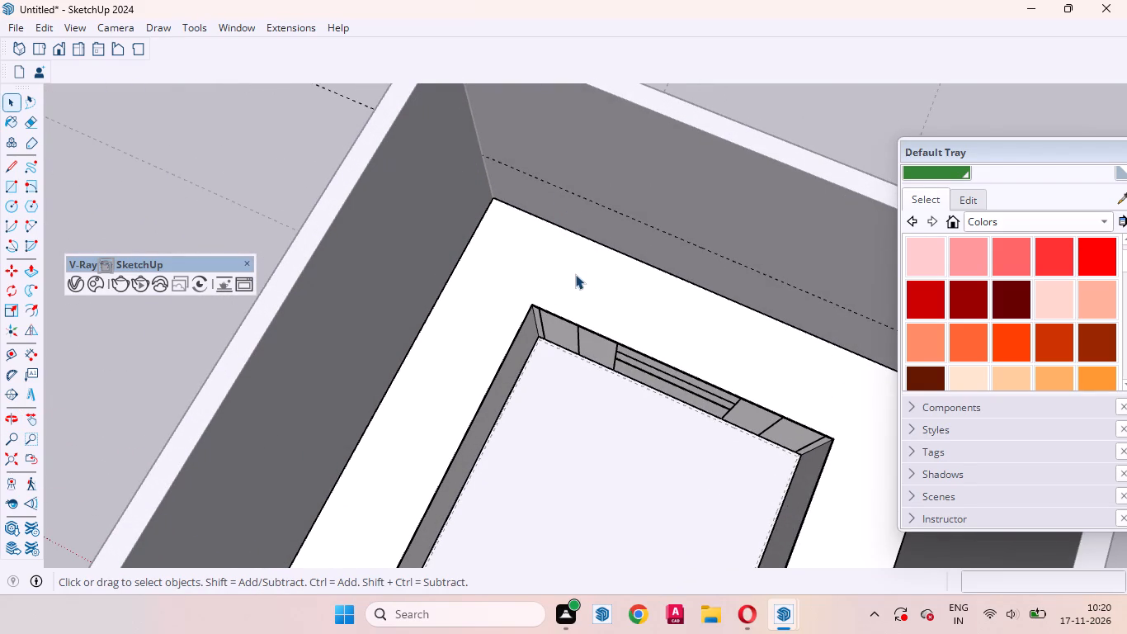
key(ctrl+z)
Create a horizontal guide on the back wall, 24" above the countertop's rear edge.
key(t)
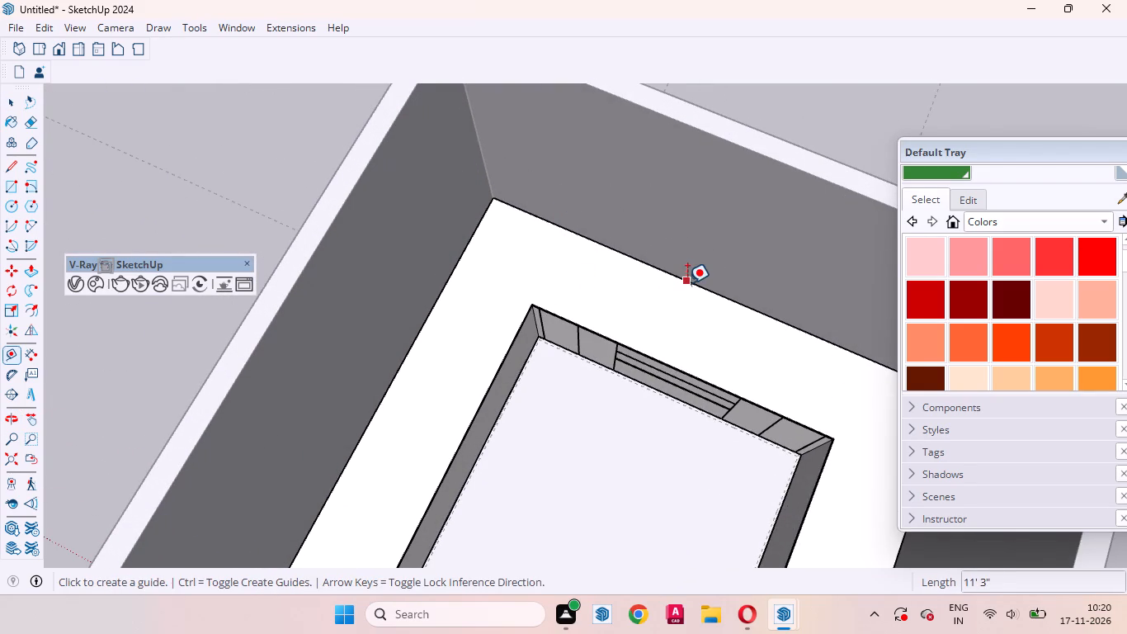
click(687, 283)
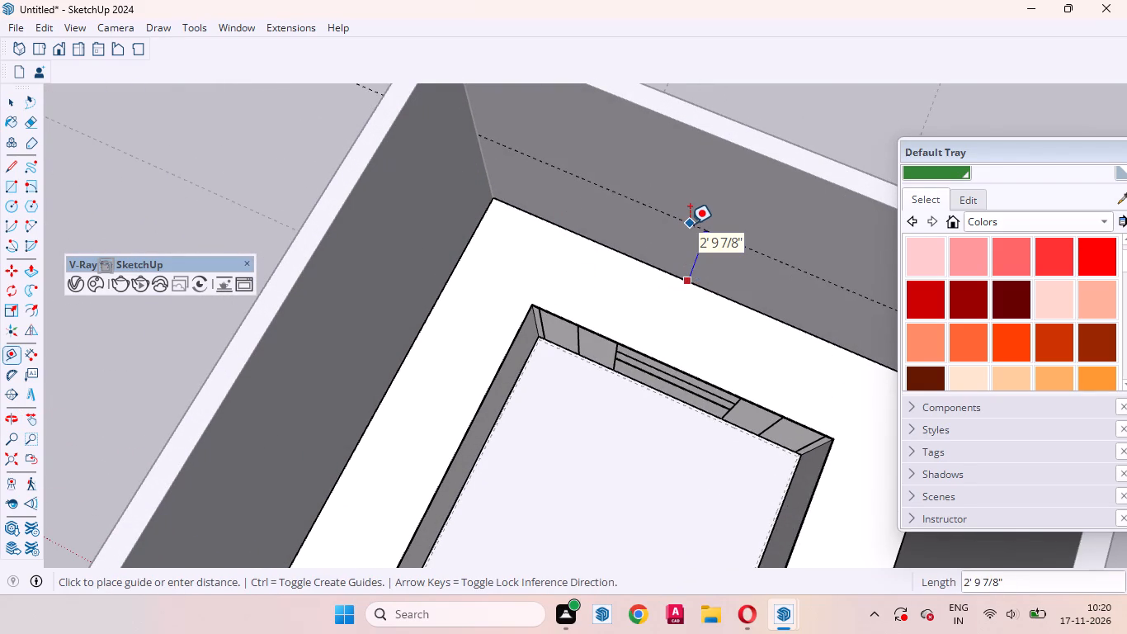
text(24)
key(Return)
key(space)
Paint the back face of the recessed gap above the bottom drawer with black Color M09.
middle_drag(684, 299, 731, 167)
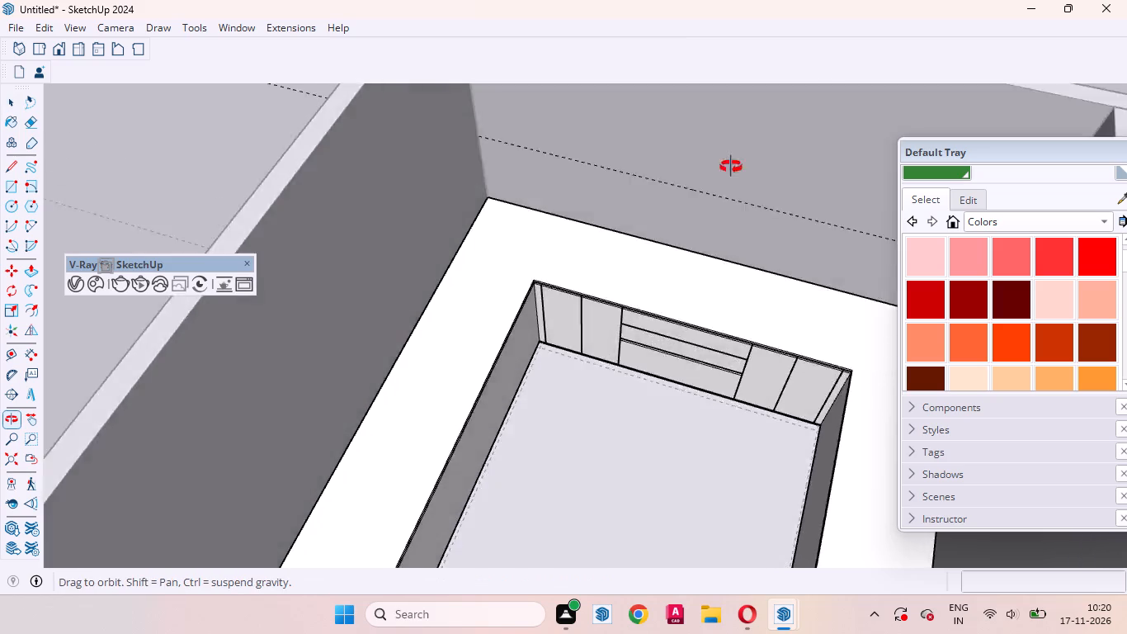
middle_drag(731, 167, 747, 125)
scroll(688, 263, down, 8)
middle_drag(662, 325, 743, 192)
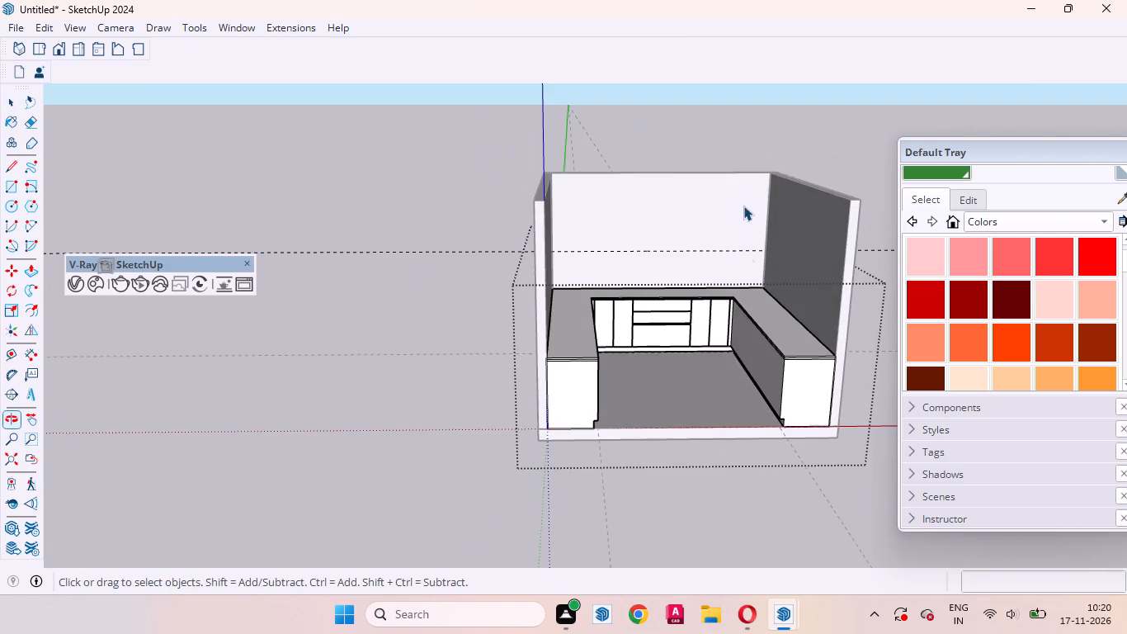
scroll(733, 354, up, 3)
middle_drag(732, 374, 715, 271)
scroll(659, 318, up, 8)
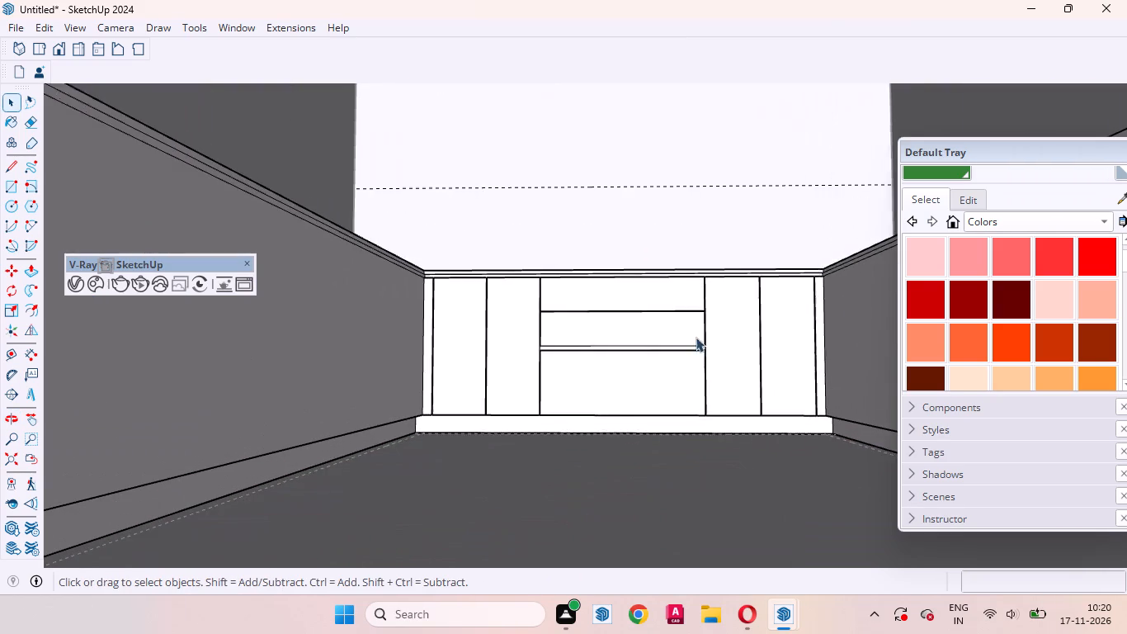
scroll(1013, 352, down, 8)
click(681, 399)
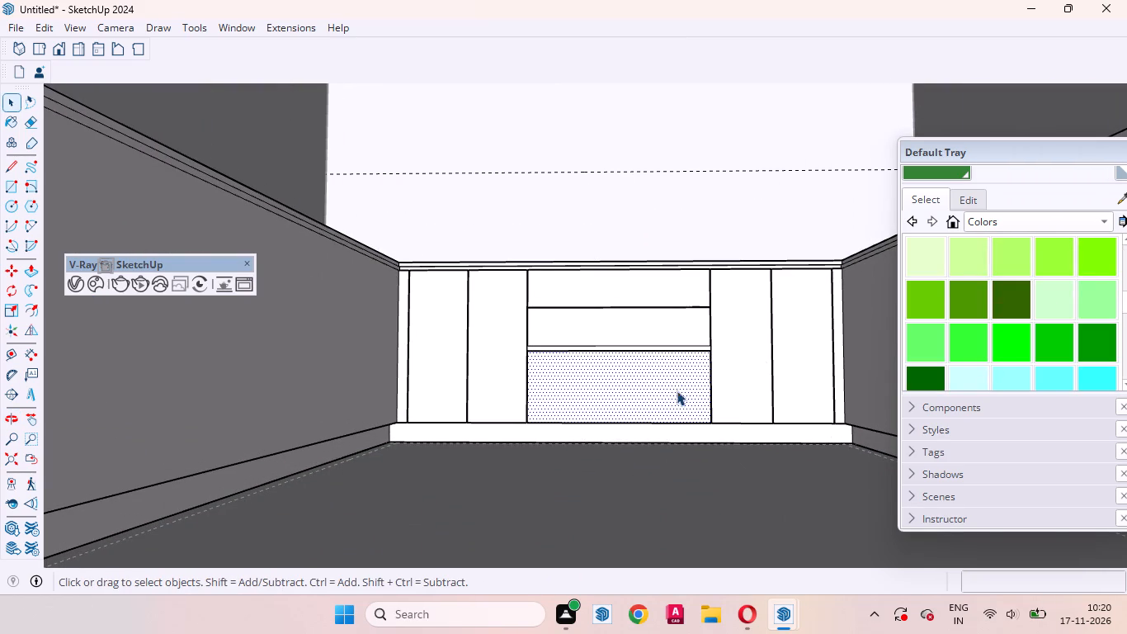
scroll(987, 339, down, 13)
scroll(973, 354, up, 1)
scroll(973, 354, down, 1)
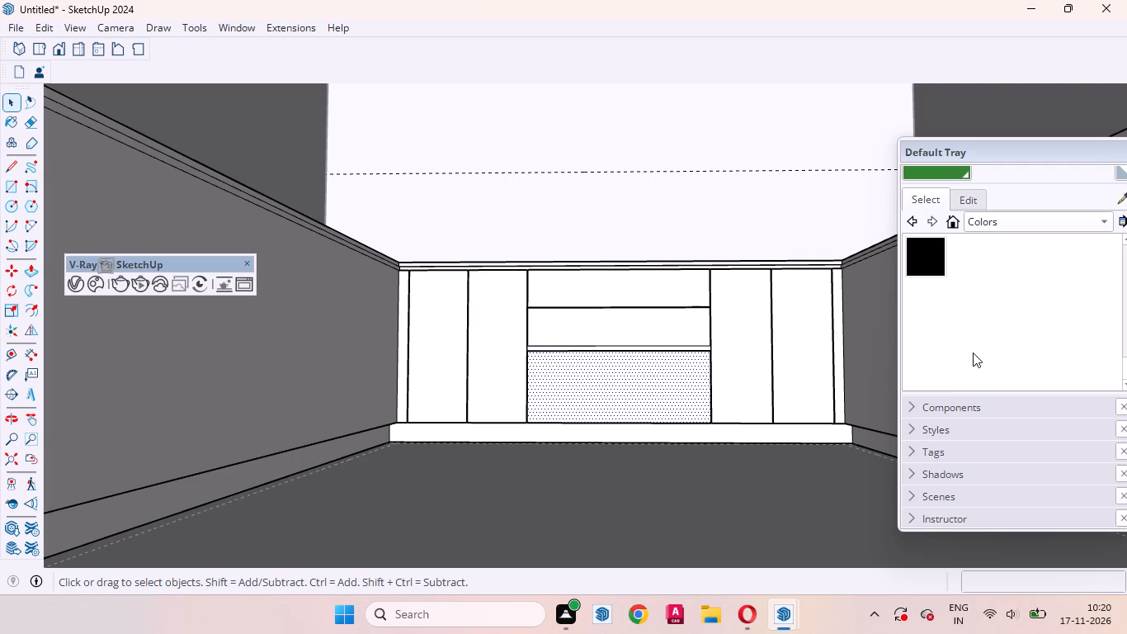
click(928, 256)
scroll(513, 378, up, 15)
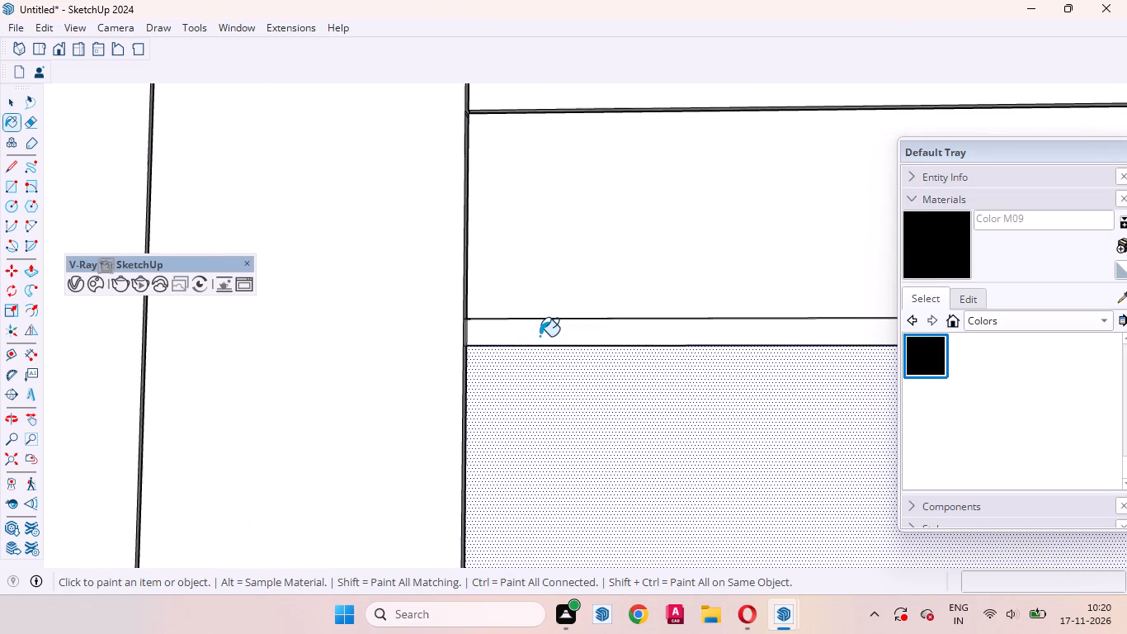
scroll(540, 336, up, 4)
click(540, 335)
Paint the lower and upper inner faces of the gap above the bottom drawer with the same black.
middle_drag(574, 336, 538, 525)
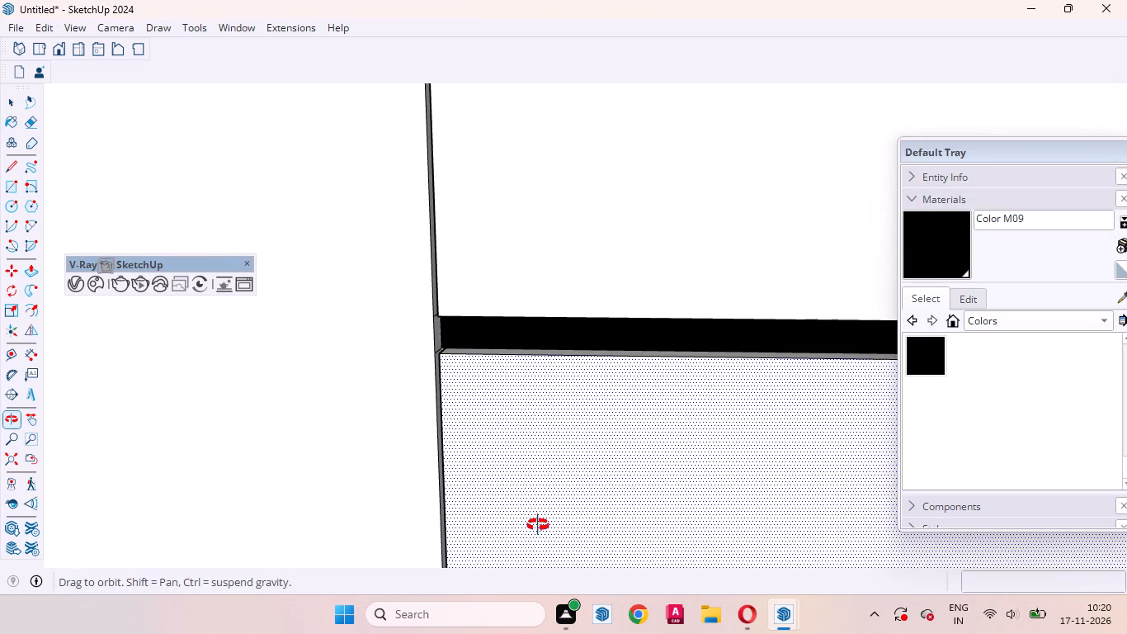
middle_drag(538, 525, 537, 520)
click(941, 259)
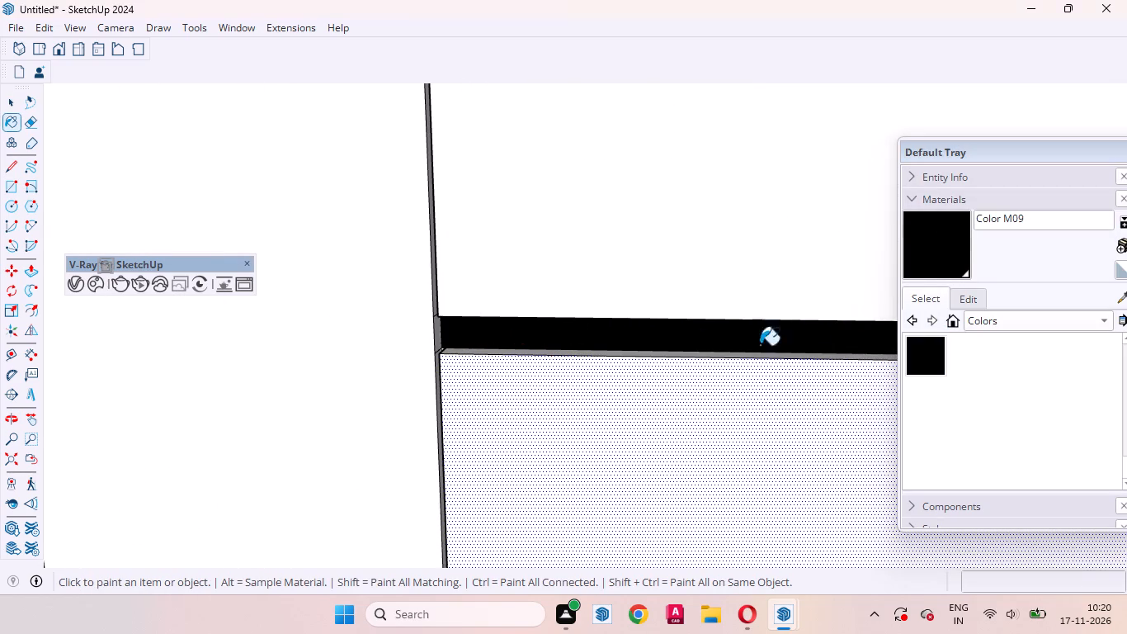
scroll(639, 348, up, 10)
click(568, 346)
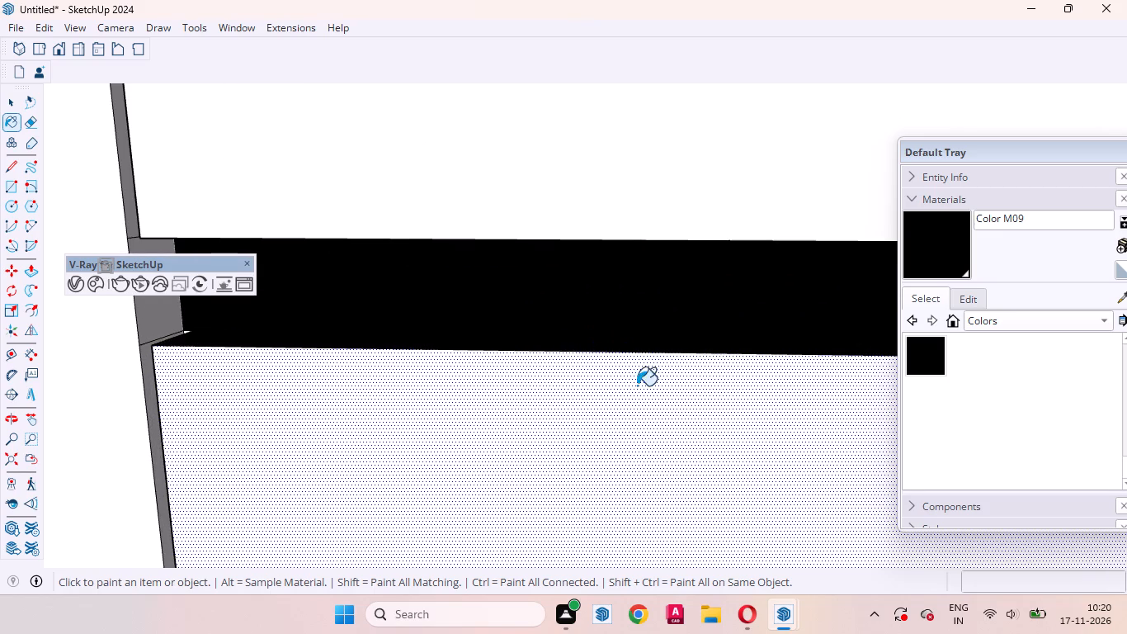
middle_drag(636, 384, 667, 192)
click(640, 279)
middle_drag(705, 245, 705, 250)
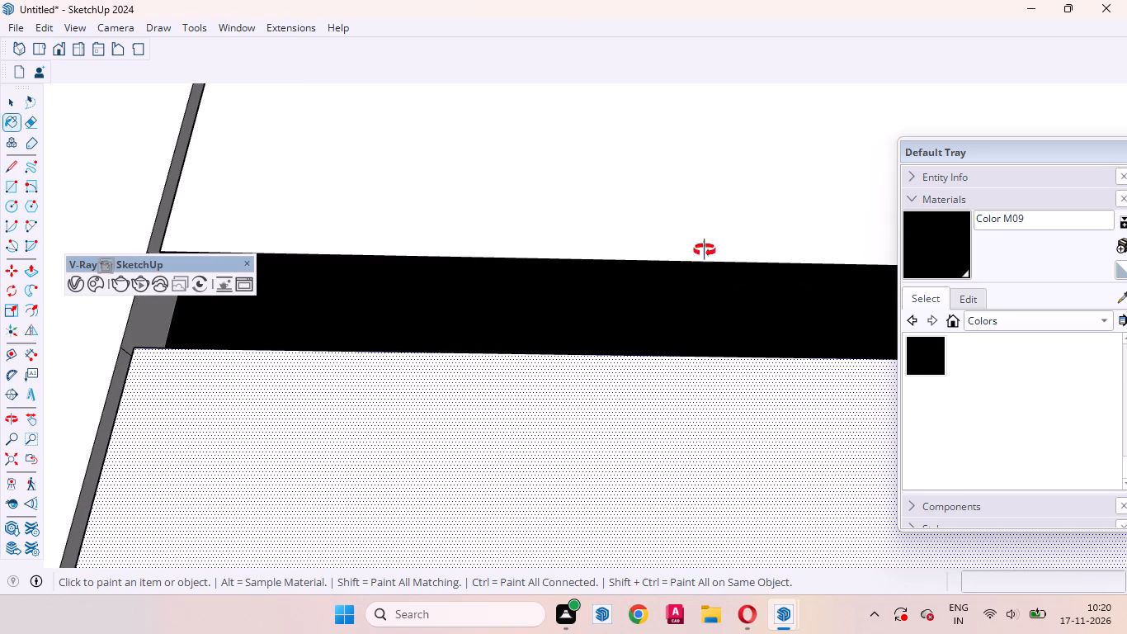
middle_drag(705, 250, 695, 368)
Paint the recessed strip beneath the back countertop black, and close the counter group with nothing selected.
scroll(601, 367, down, 20)
scroll(601, 367, down, 3)
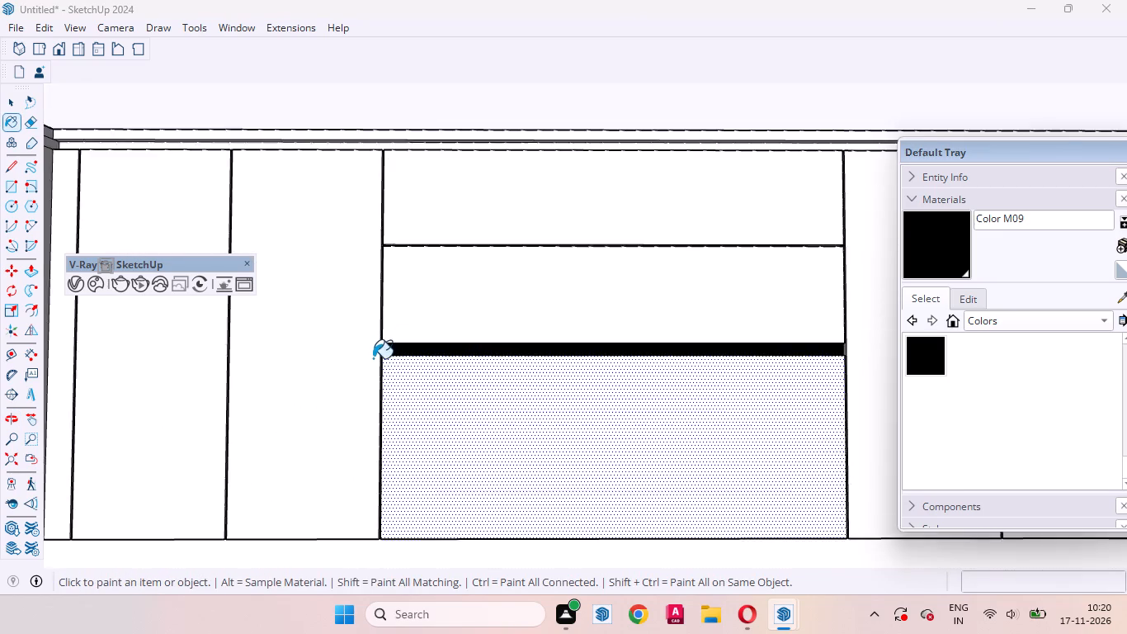
scroll(373, 358, down, 2)
scroll(389, 179, up, 10)
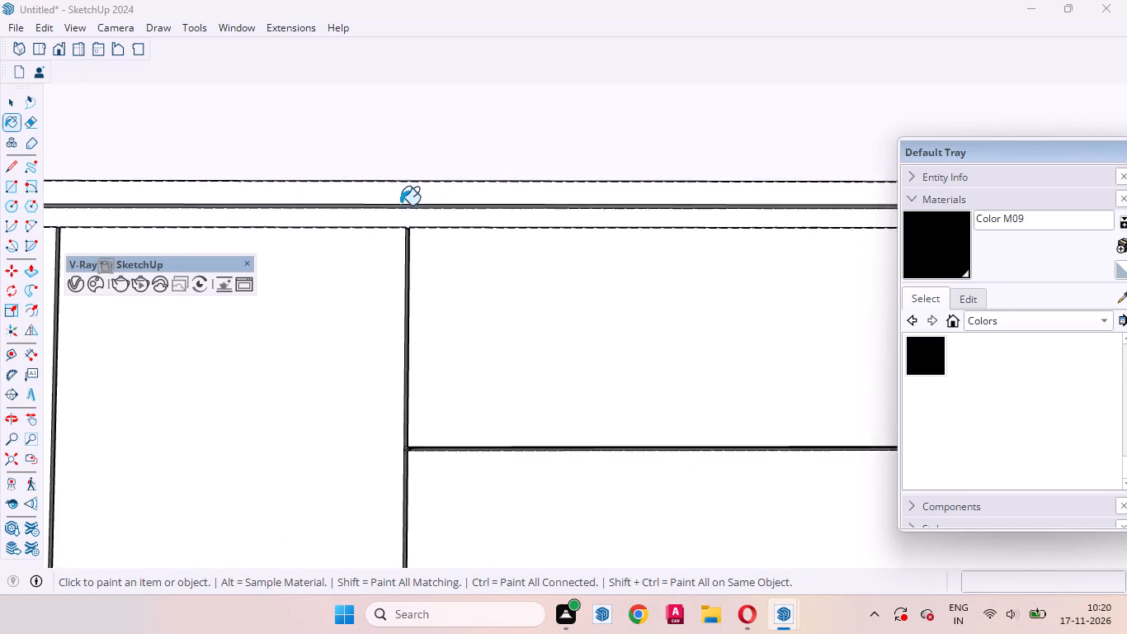
scroll(400, 205, up, 9)
click(509, 220)
middle_drag(534, 236, 578, 352)
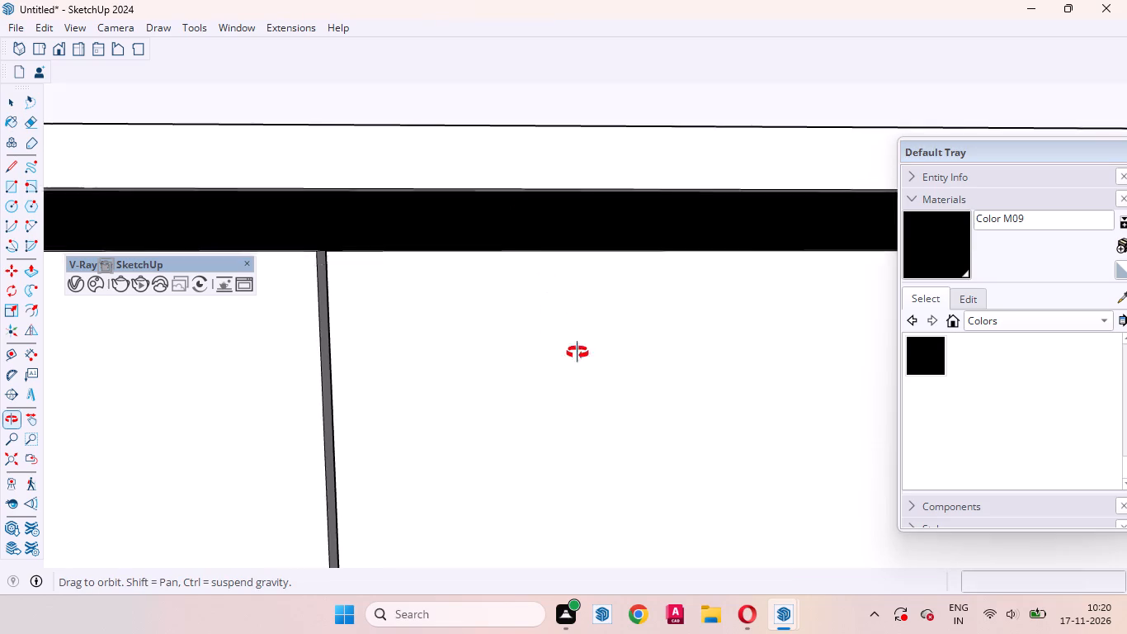
middle_drag(578, 352, 422, 357)
scroll(526, 302, down, 10)
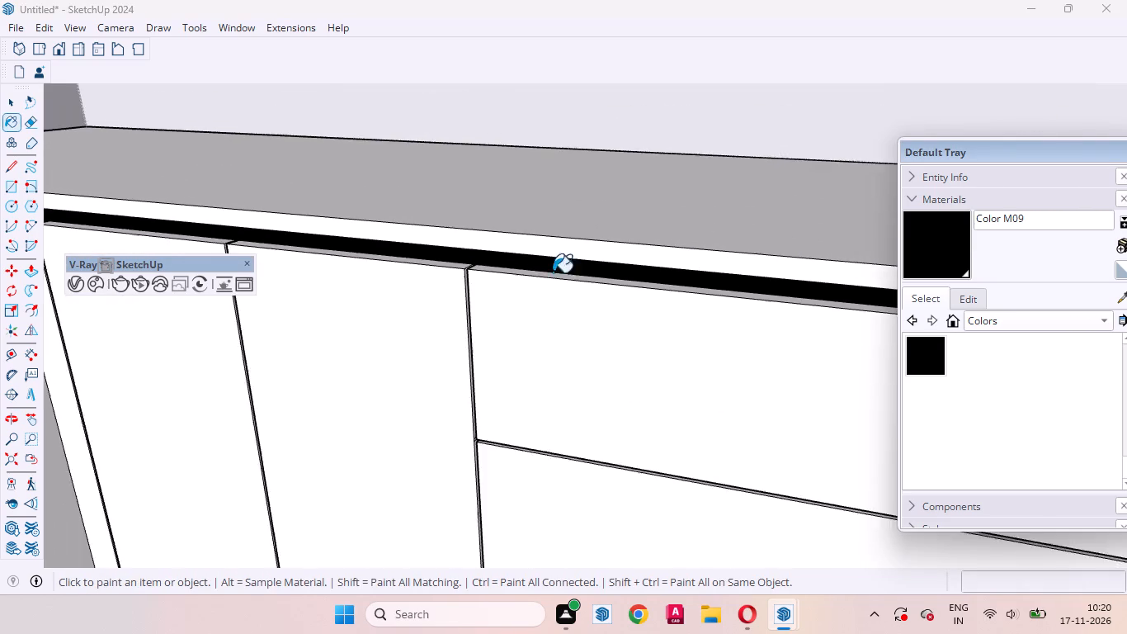
scroll(553, 272, down, 20)
scroll(553, 272, down, 6)
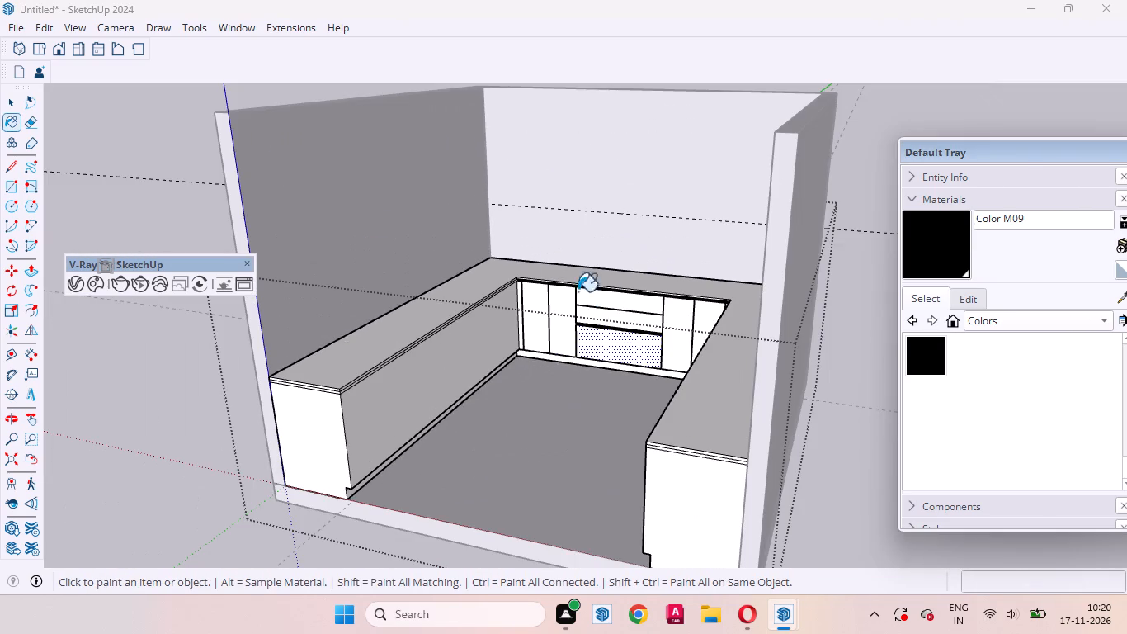
click(15, 97)
click(124, 338)
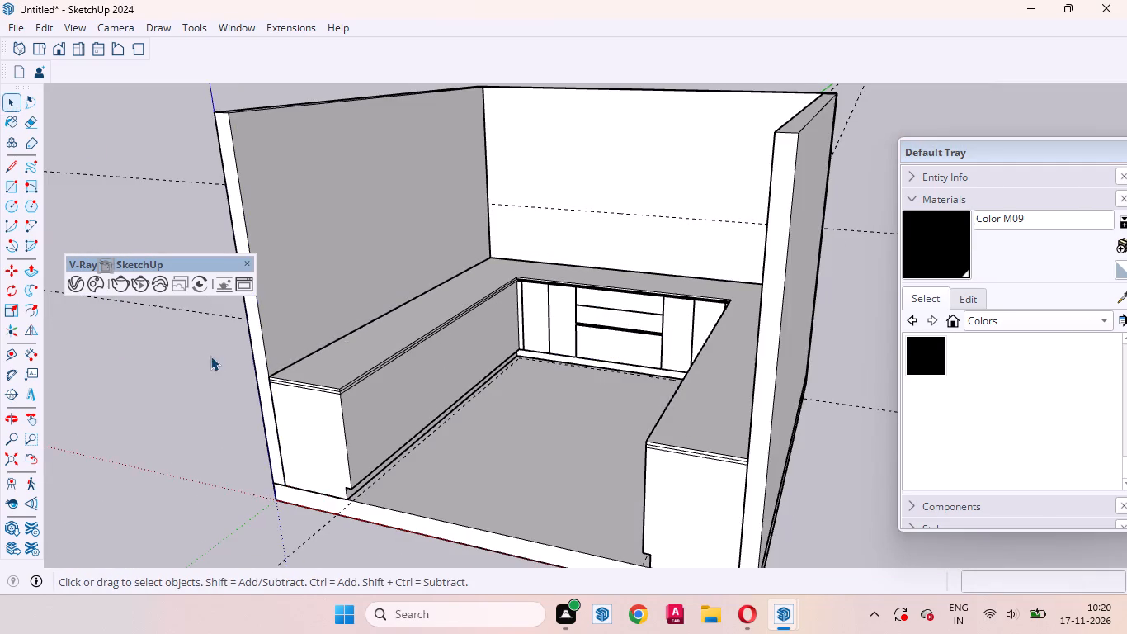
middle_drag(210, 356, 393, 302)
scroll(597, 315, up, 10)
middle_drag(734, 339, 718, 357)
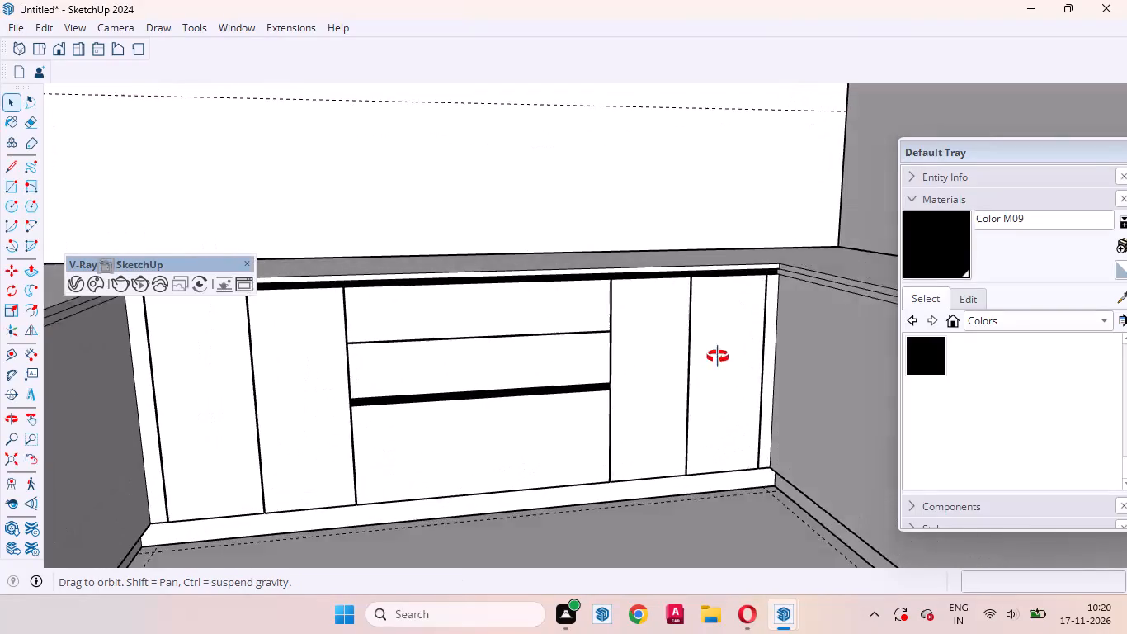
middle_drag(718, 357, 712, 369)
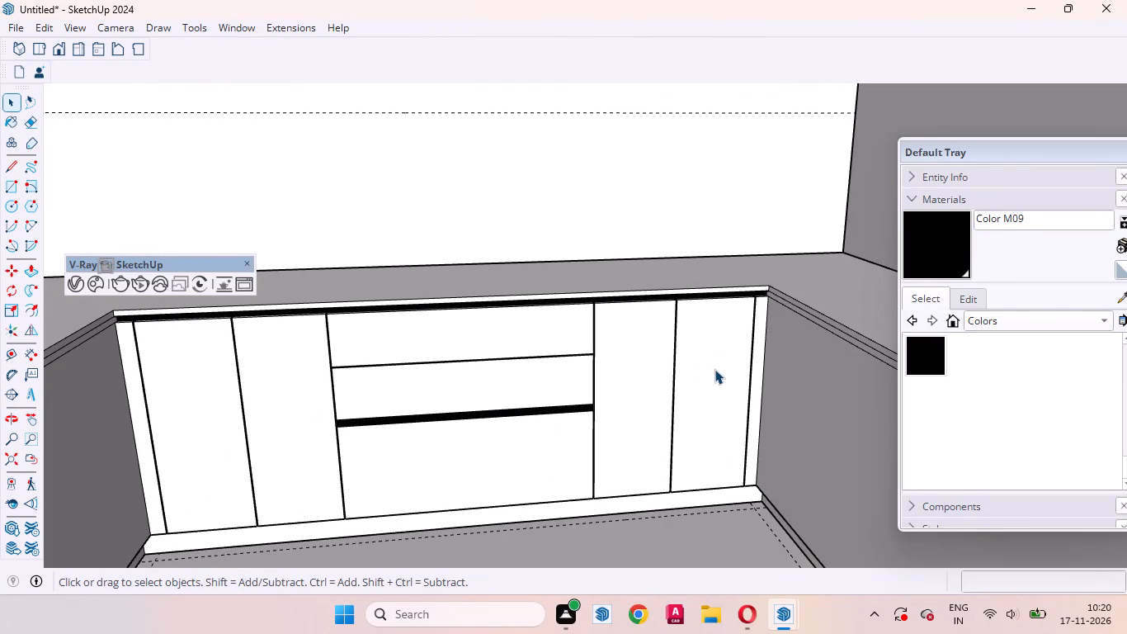
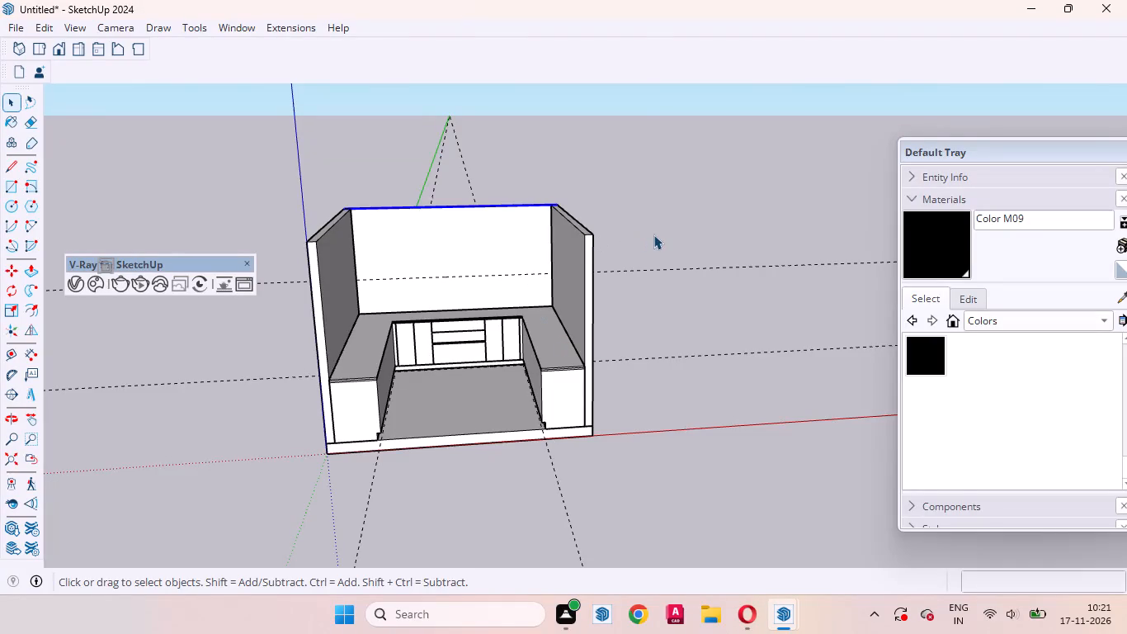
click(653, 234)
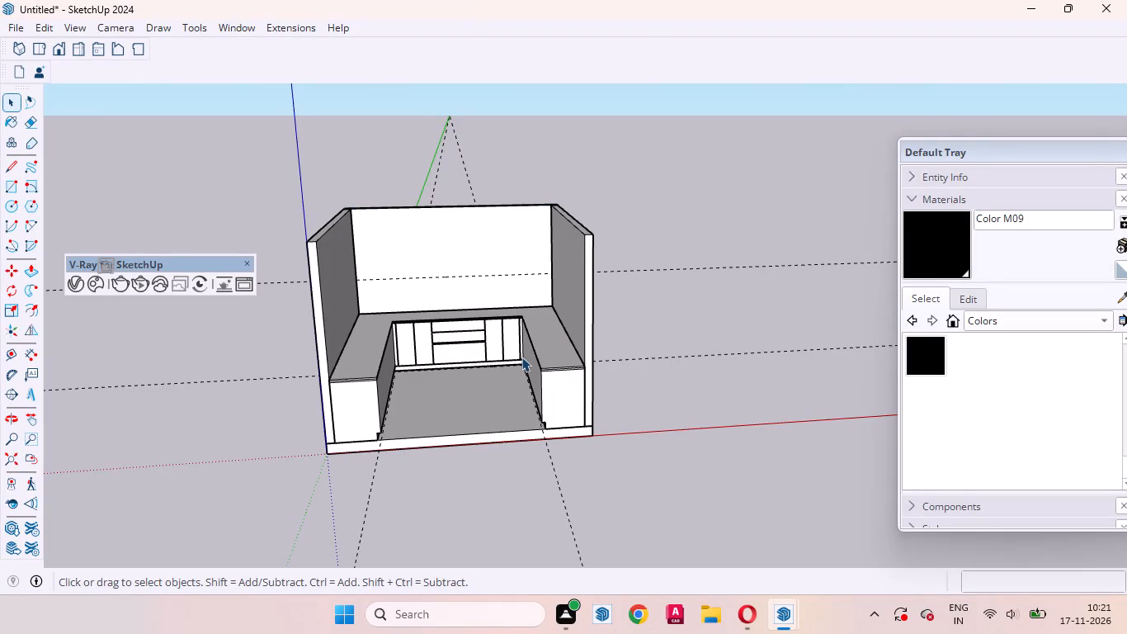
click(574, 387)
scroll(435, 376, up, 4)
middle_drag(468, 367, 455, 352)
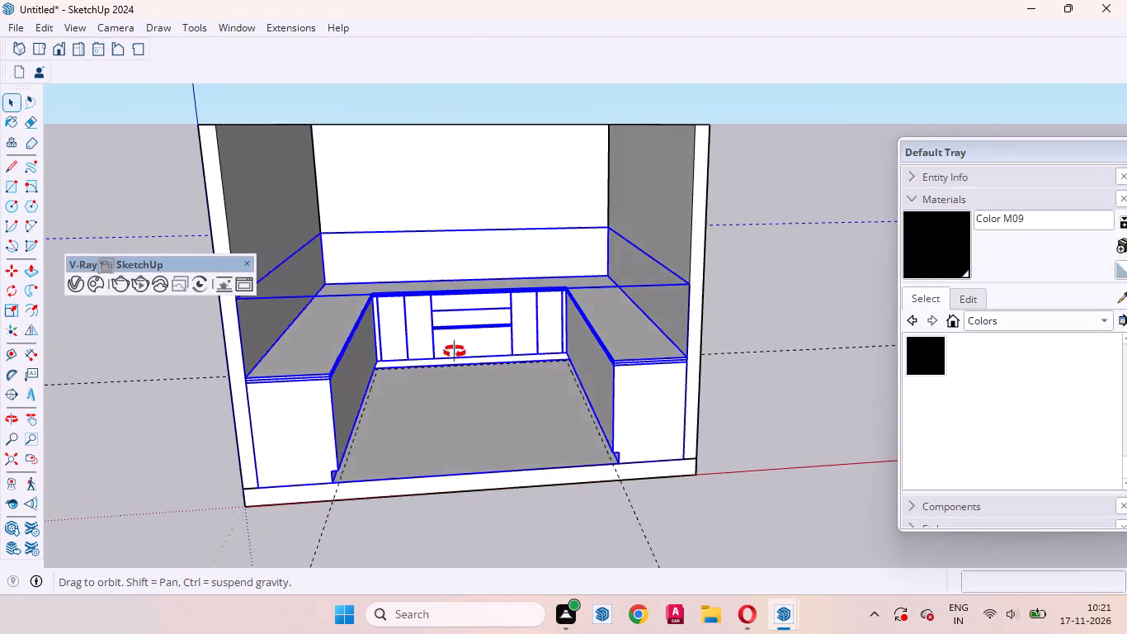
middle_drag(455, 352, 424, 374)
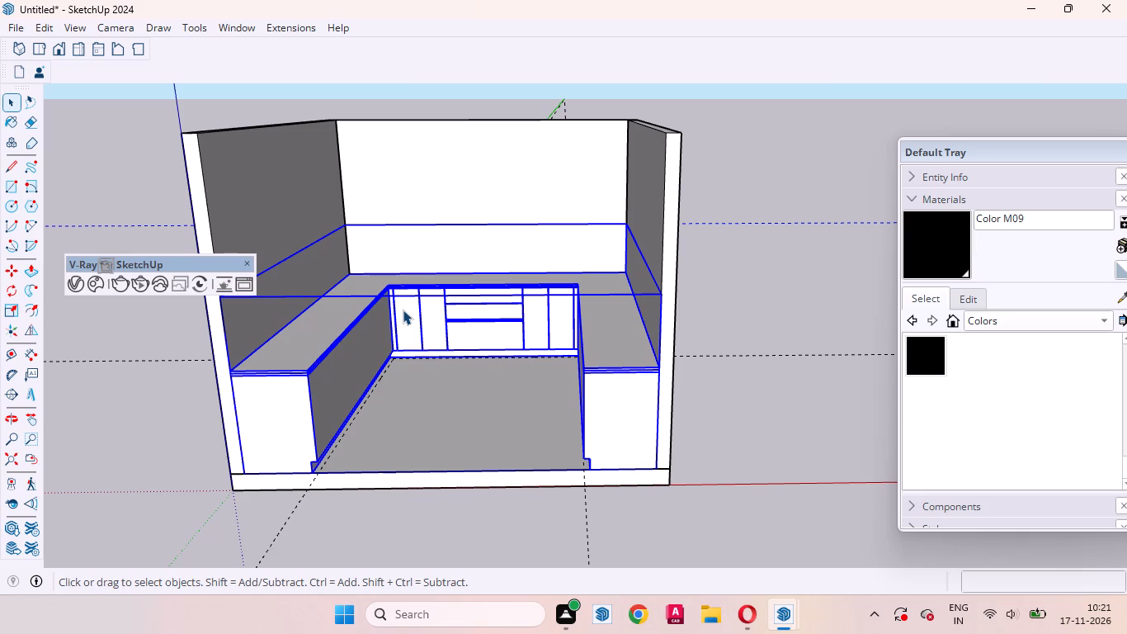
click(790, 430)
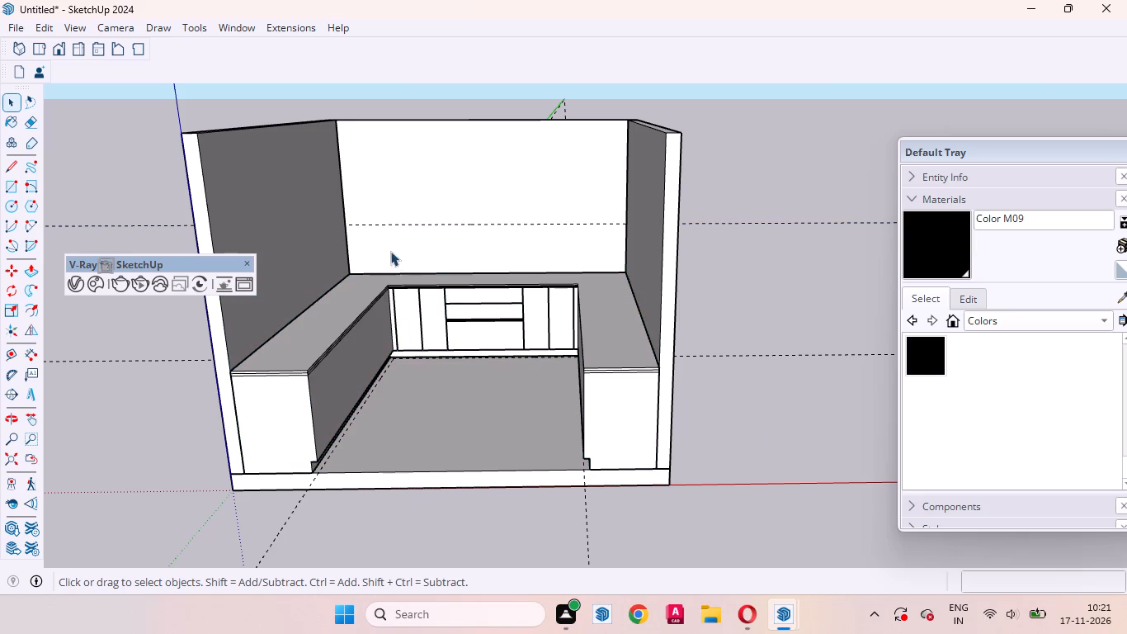
Open the counter group and copy the left counter run's inner-corner vertical edge 2" along its front face.
scroll(389, 251, up, 14)
middle_drag(394, 390, 350, 371)
double_click(311, 390)
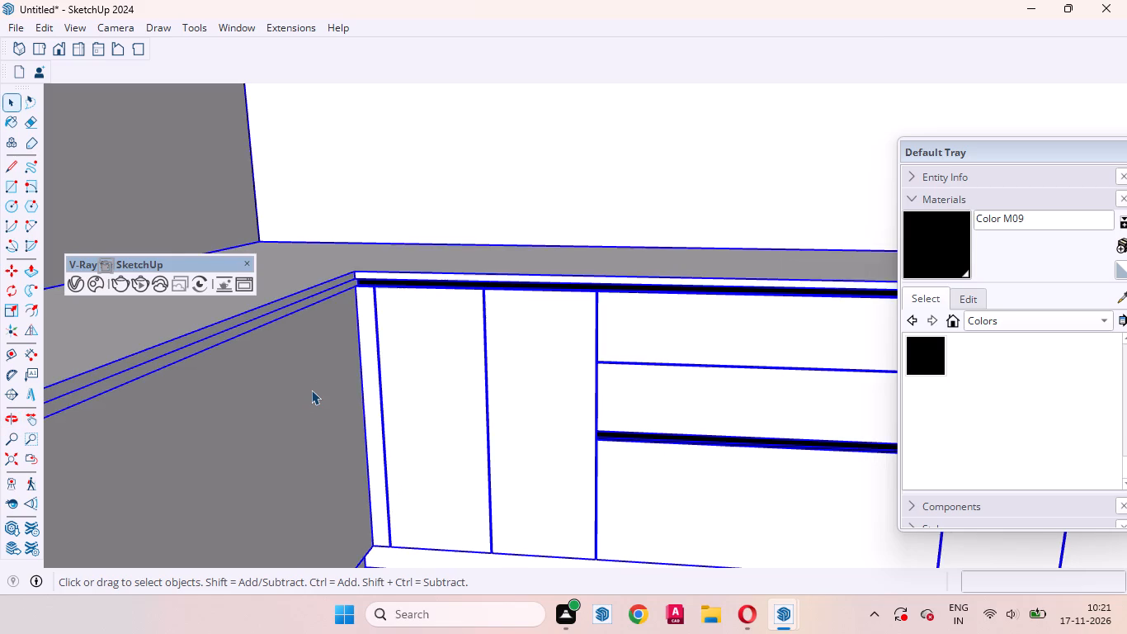
click(304, 390)
scroll(337, 279, up, 7)
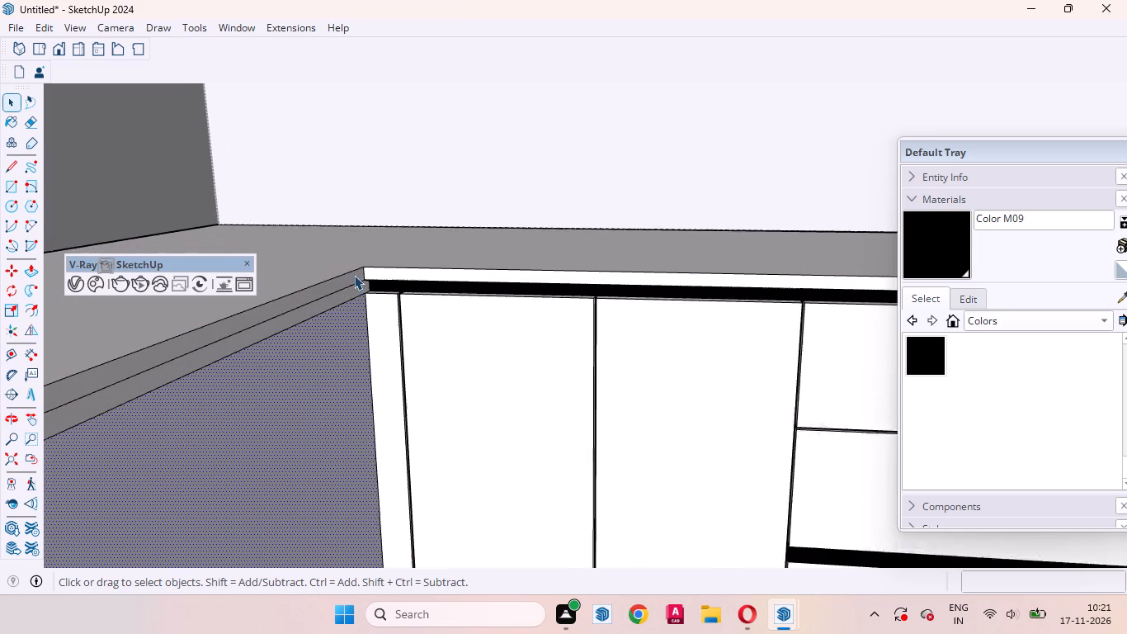
scroll(350, 368, up, 1)
middle_drag(342, 370, 234, 327)
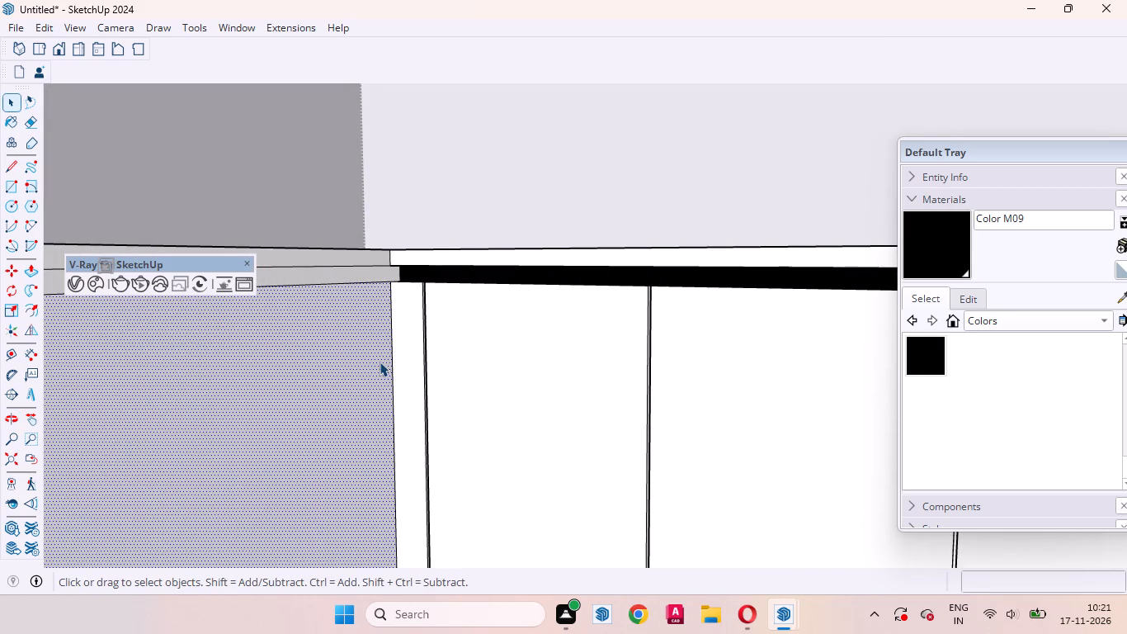
click(390, 352)
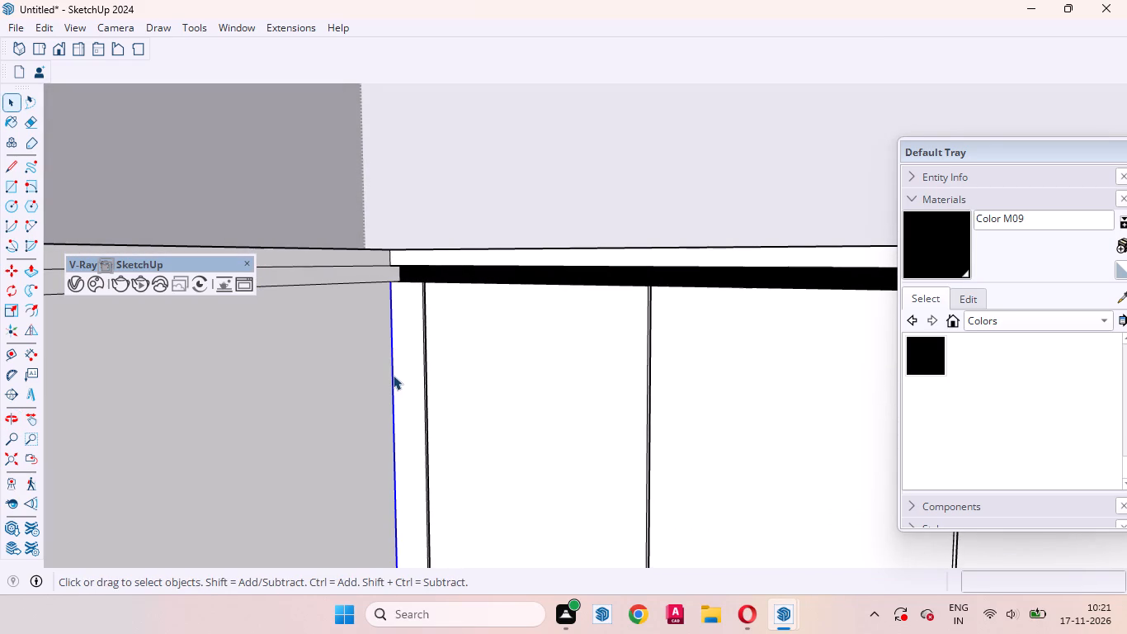
key(m)
click(393, 375)
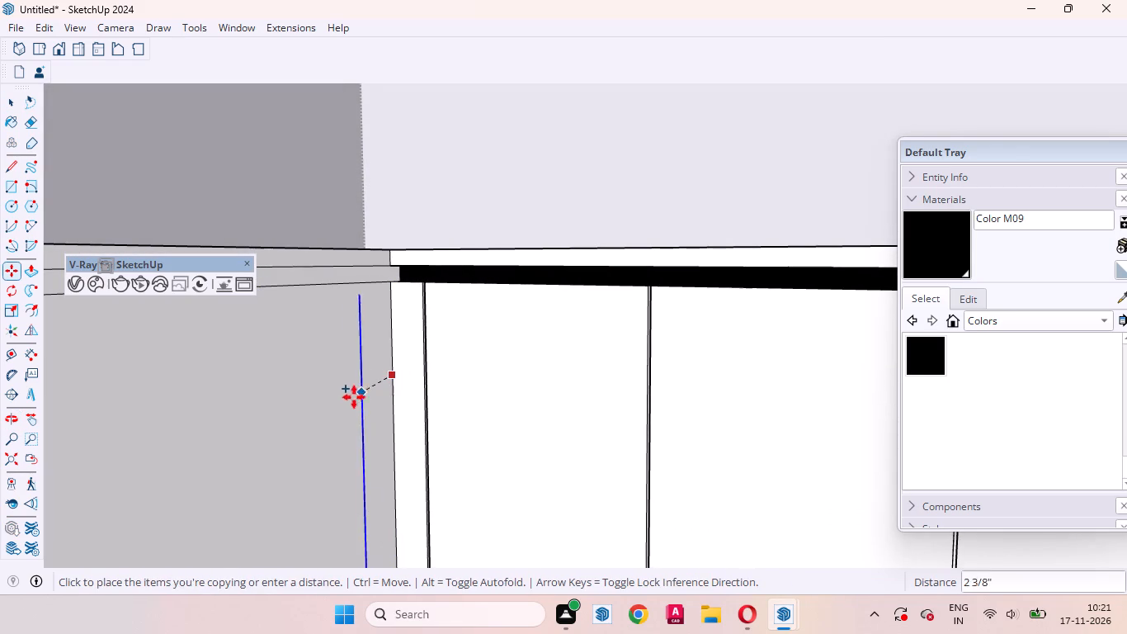
key(2)
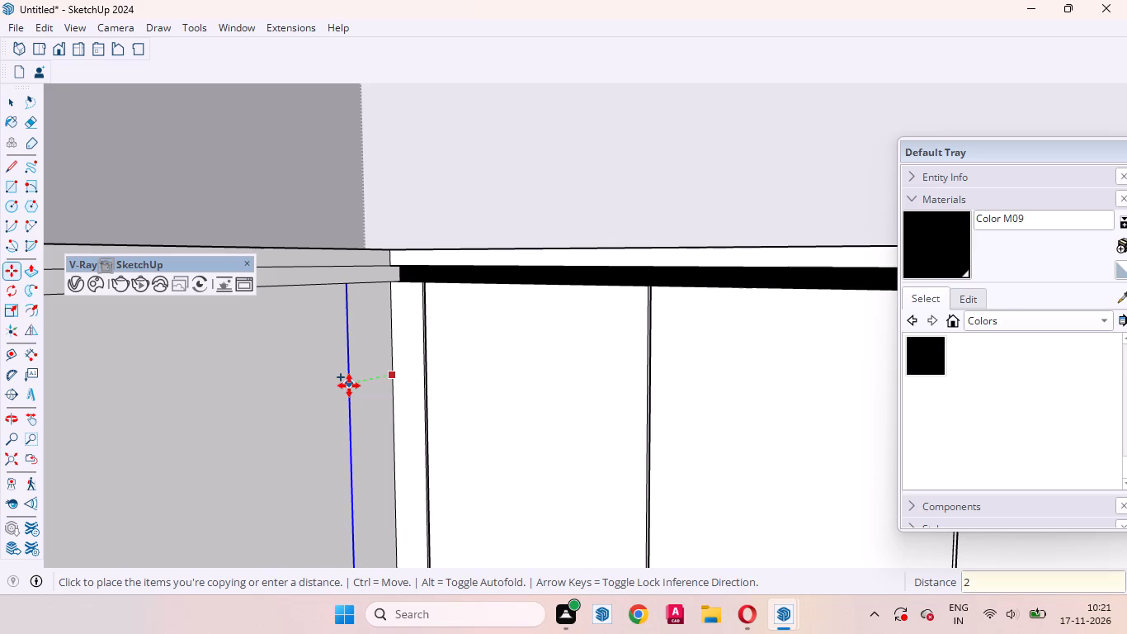
key(Return)
key(space)
click(342, 390)
Copy the new vertical line on the left run's front a further 1'5" away from the corner.
scroll(677, 236, down, 6)
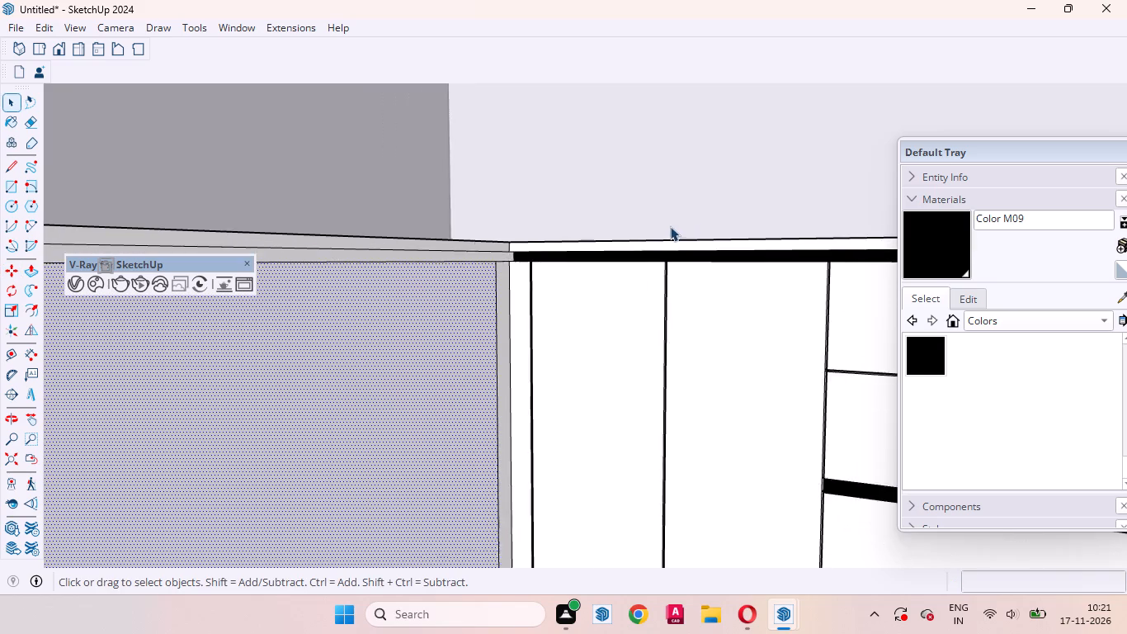
scroll(670, 226, down, 3)
middle_drag(643, 296, 554, 354)
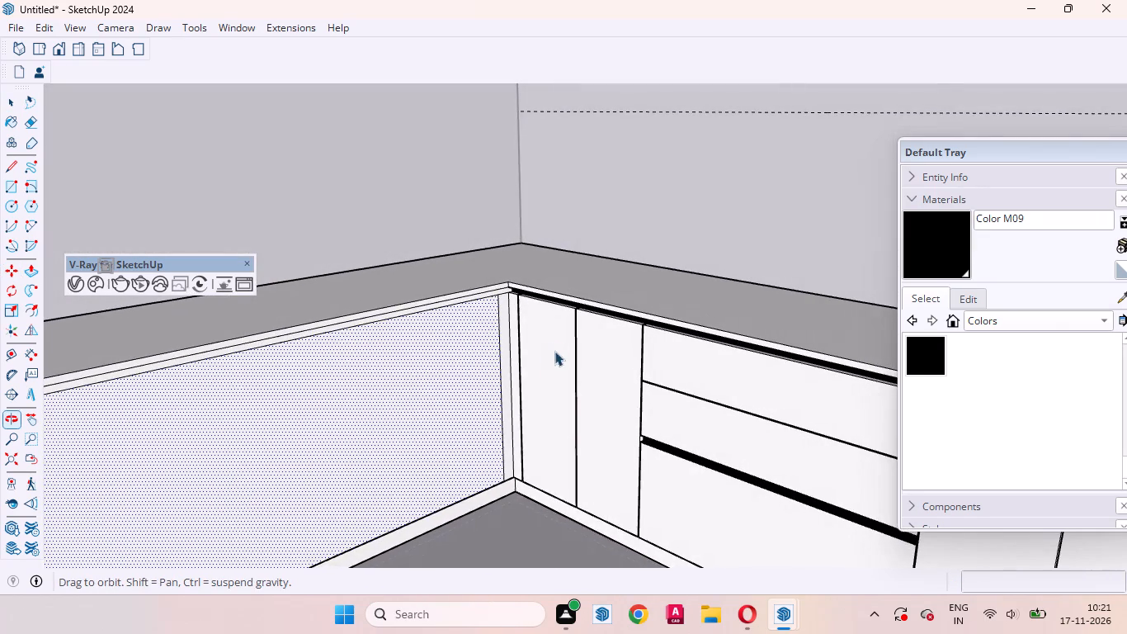
scroll(504, 321, up, 3)
click(496, 310)
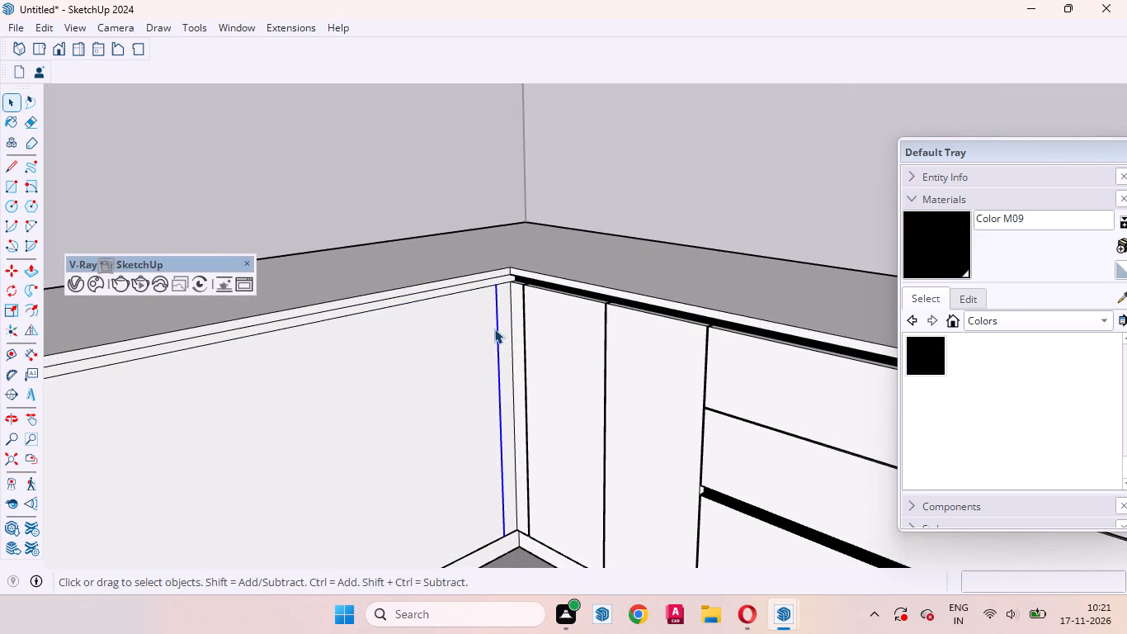
key(m)
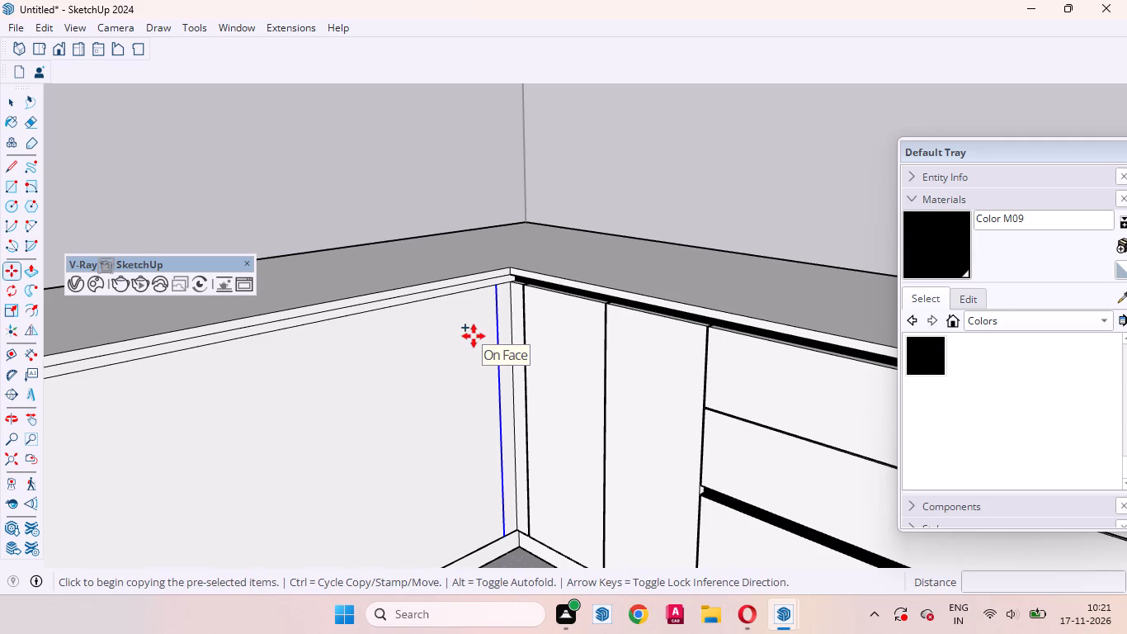
click(474, 336)
text(1')
key(5)
key(Return)
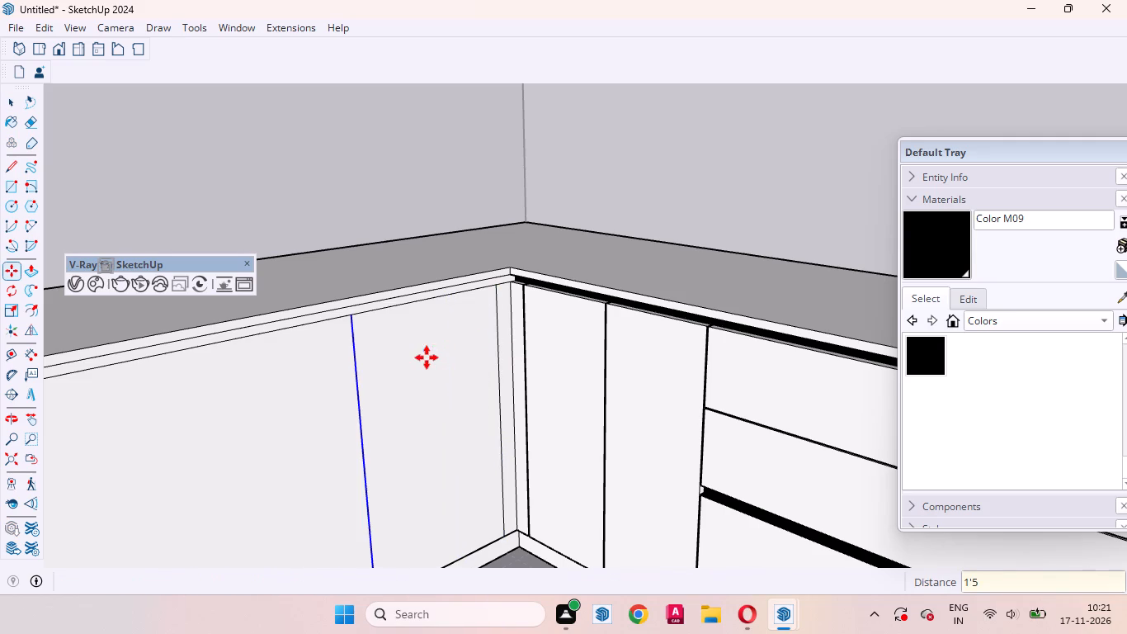
key(space)
click(454, 428)
Copy the 1'5" division line another 2'5" along the left run's front to mark out a wide panel.
scroll(667, 200, down, 8)
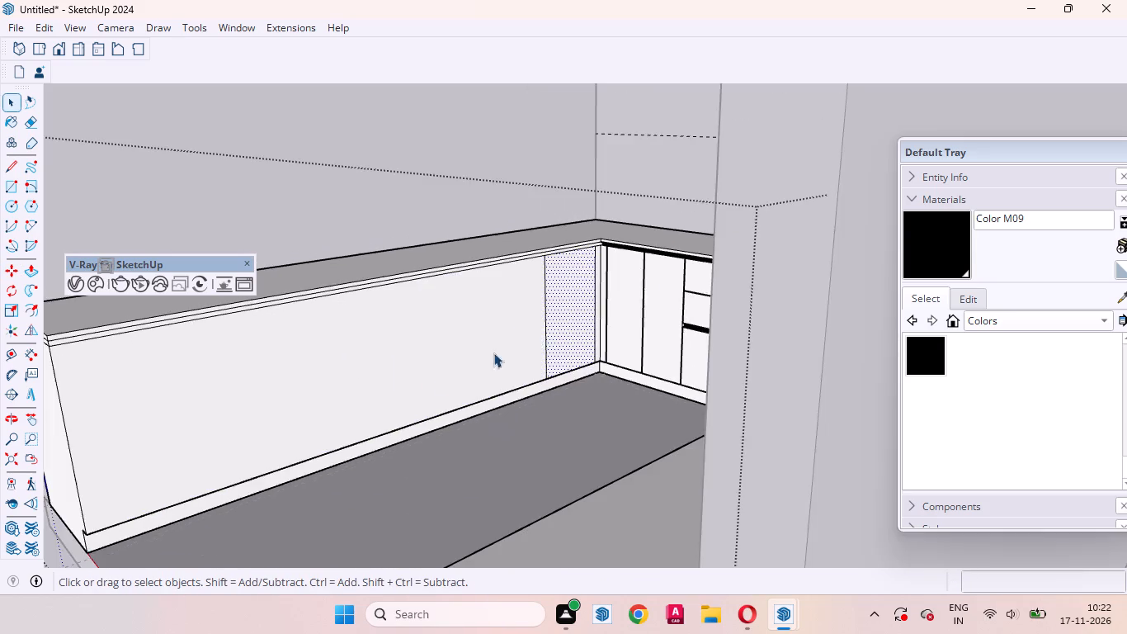
middle_drag(427, 386, 620, 373)
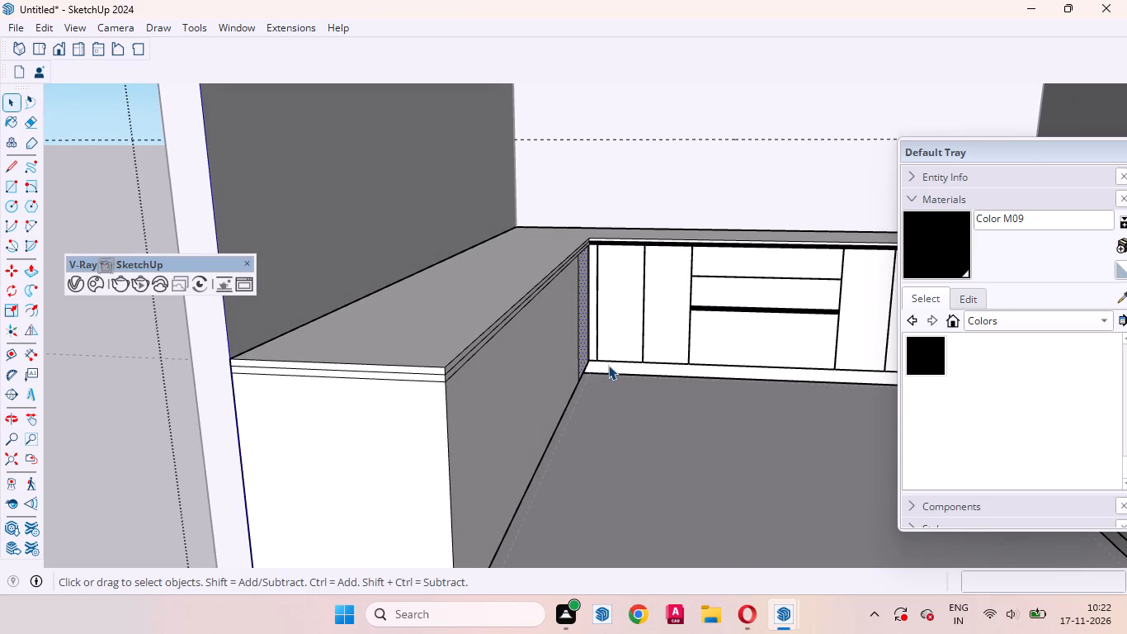
scroll(590, 343, up, 2)
middle_drag(613, 336, 465, 397)
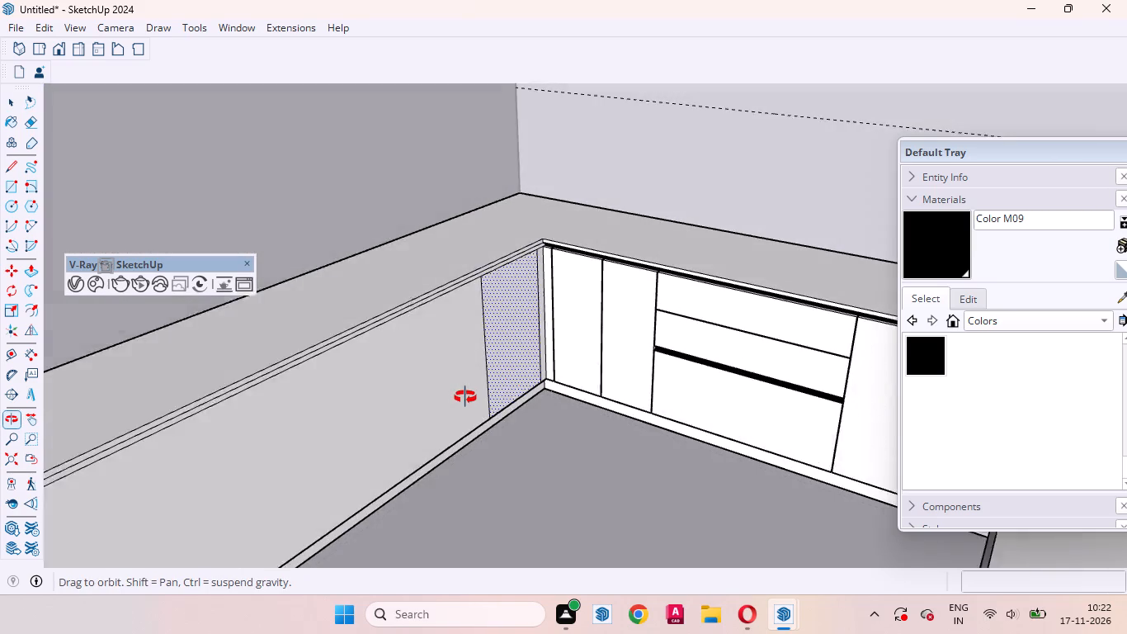
middle_drag(465, 397, 464, 399)
scroll(468, 348, up, 4)
click(481, 323)
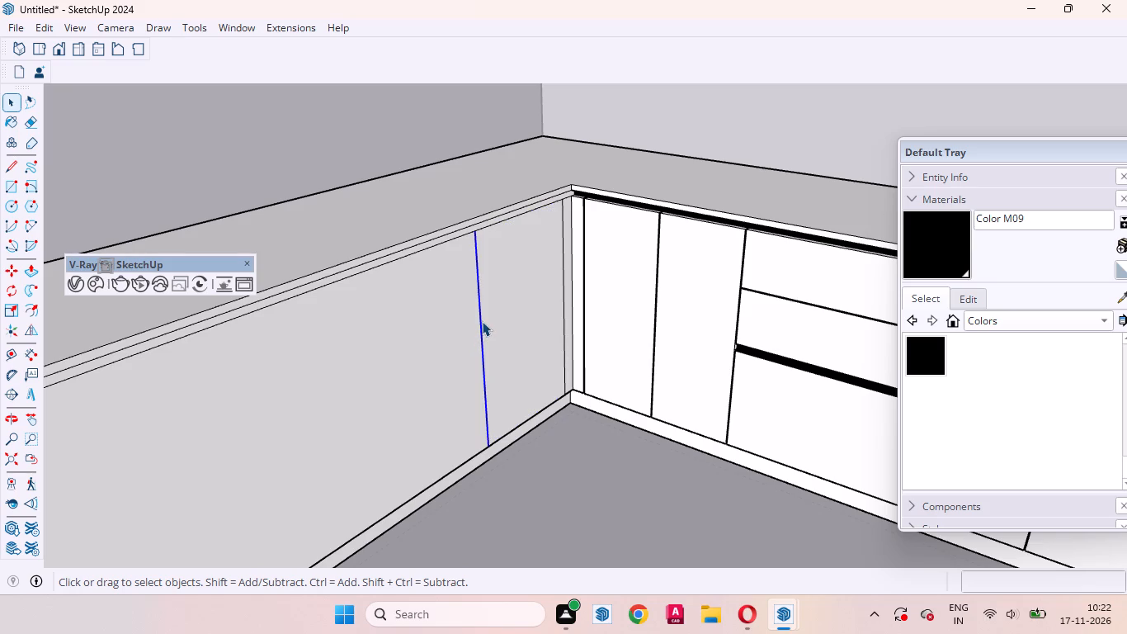
key(m)
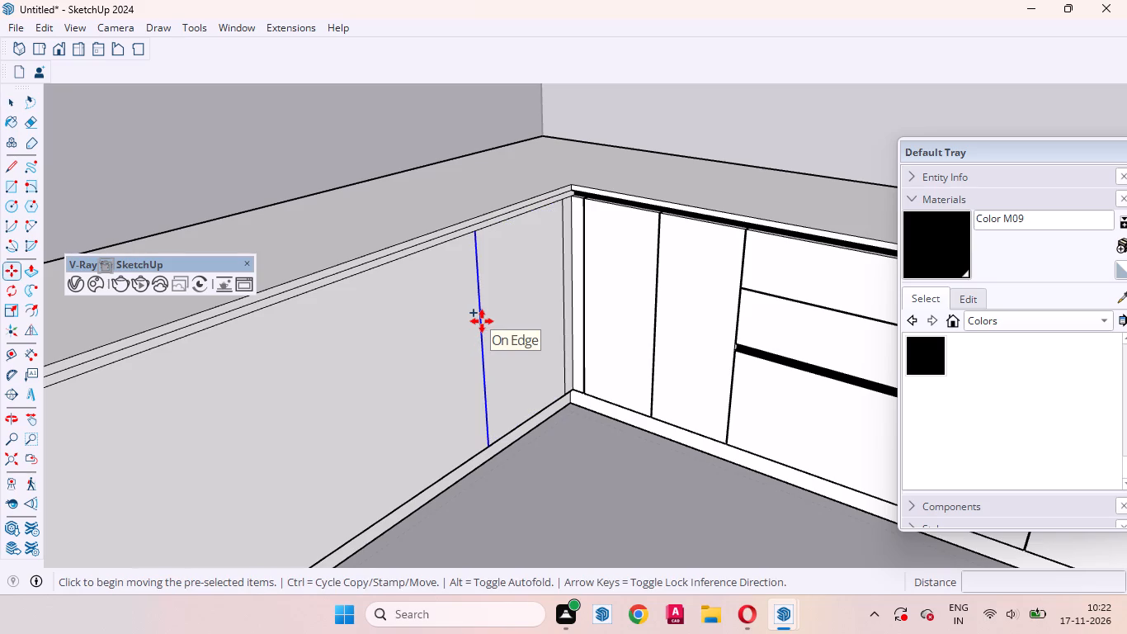
click(482, 321)
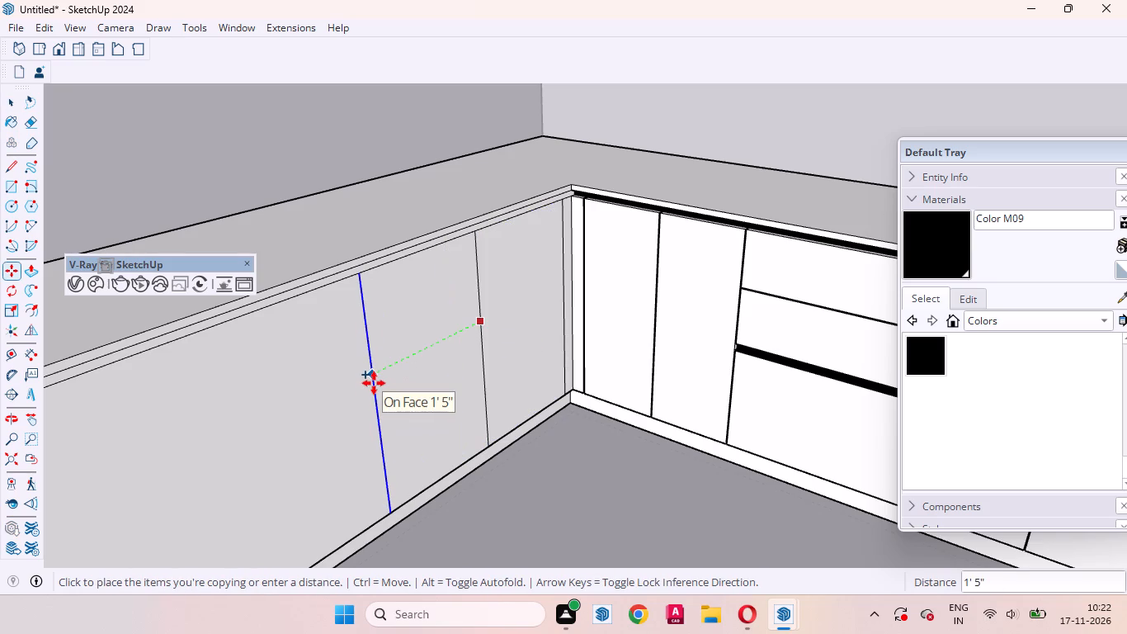
text(2'5)
key(Return)
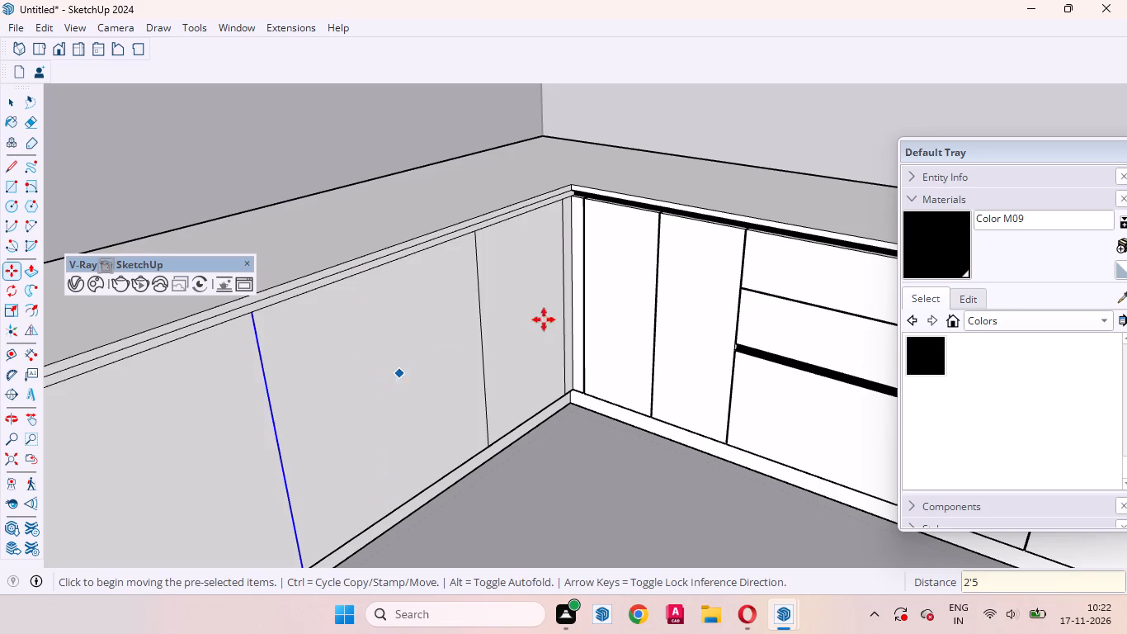
scroll(680, 245, down, 4)
scroll(640, 321, down, 4)
key(space)
click(455, 401)
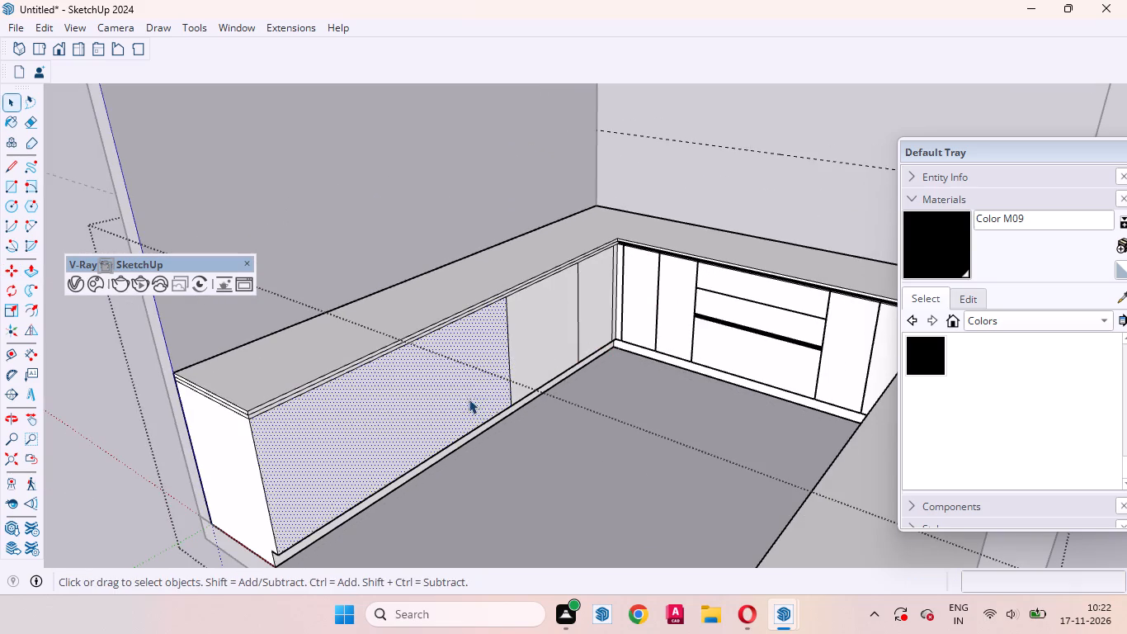
Copy the far edge of the 2'5" panel 1' further along the left run's front to outline a narrow panel.
middle_drag(527, 391, 656, 321)
scroll(451, 397, down, 4)
scroll(528, 338, up, 7)
middle_drag(555, 328, 531, 354)
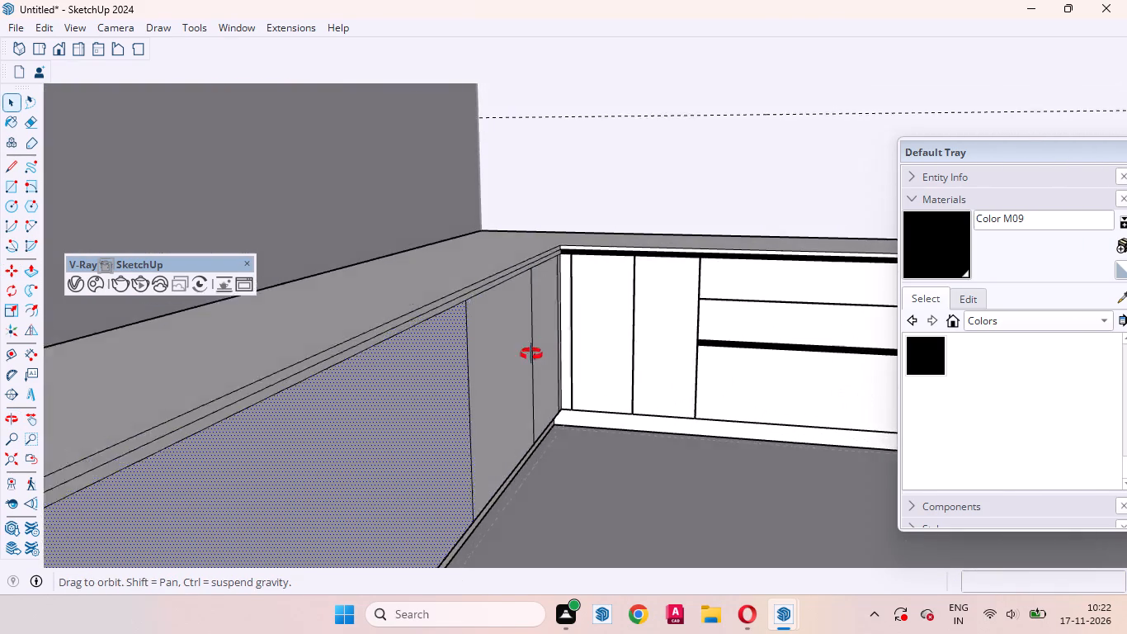
middle_drag(531, 354, 583, 321)
scroll(553, 304, down, 5)
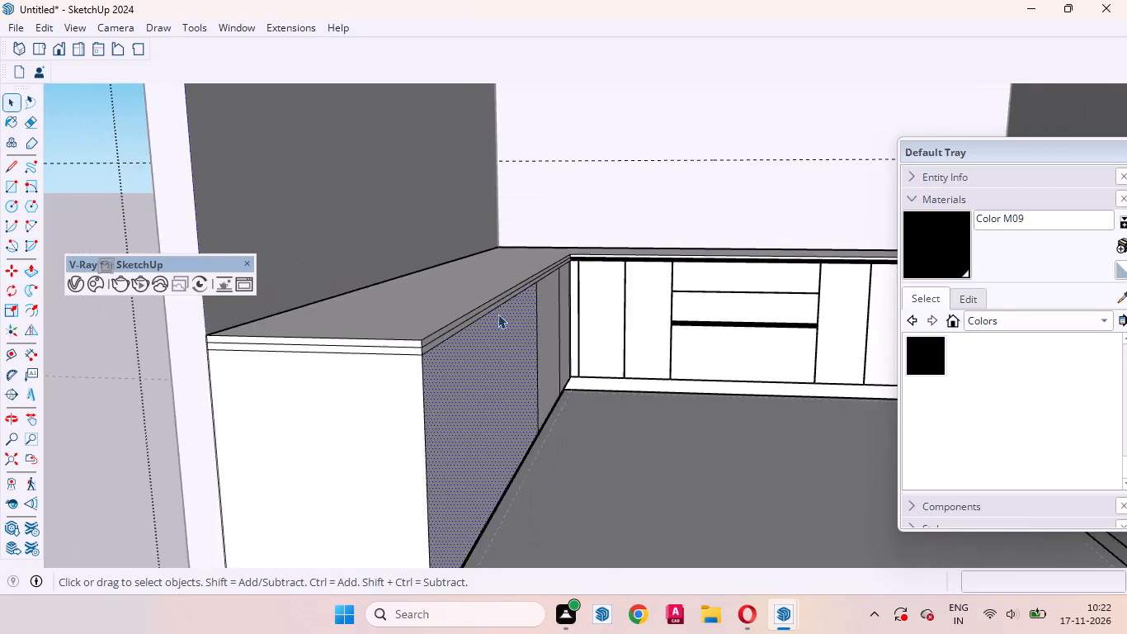
scroll(497, 314, down, 2)
middle_drag(478, 379, 295, 454)
scroll(418, 313, up, 3)
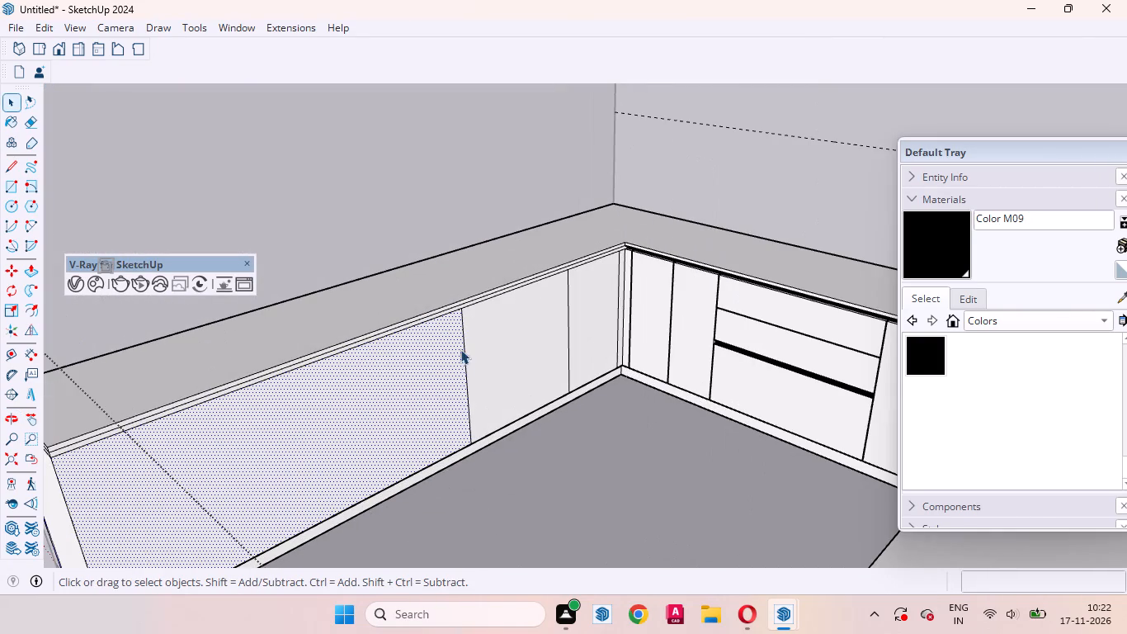
click(463, 343)
key(m)
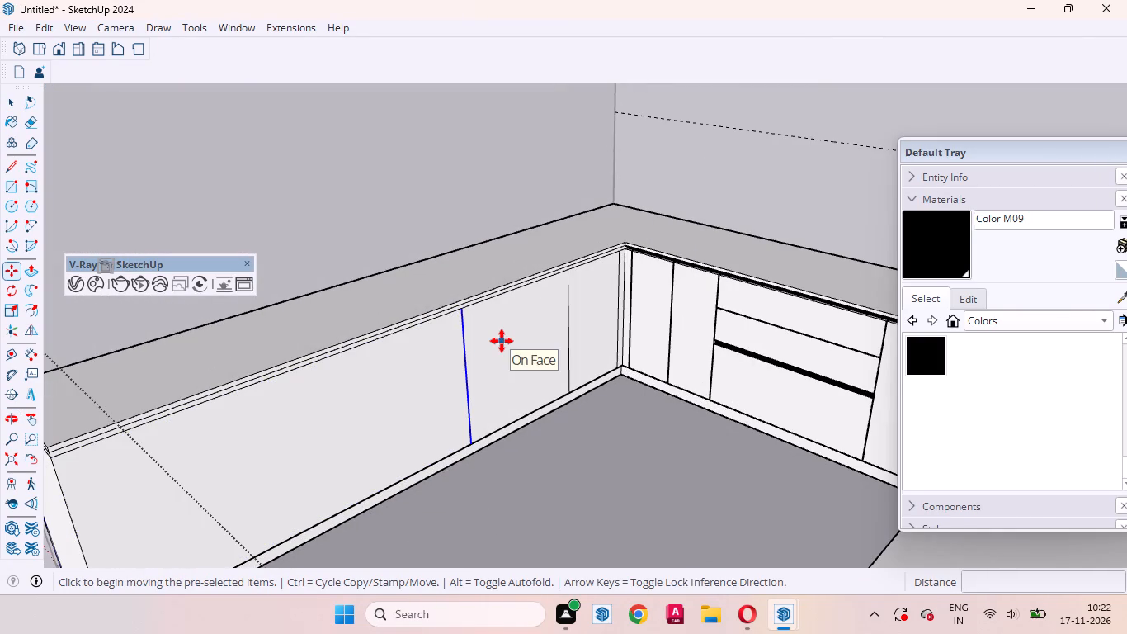
click(502, 341)
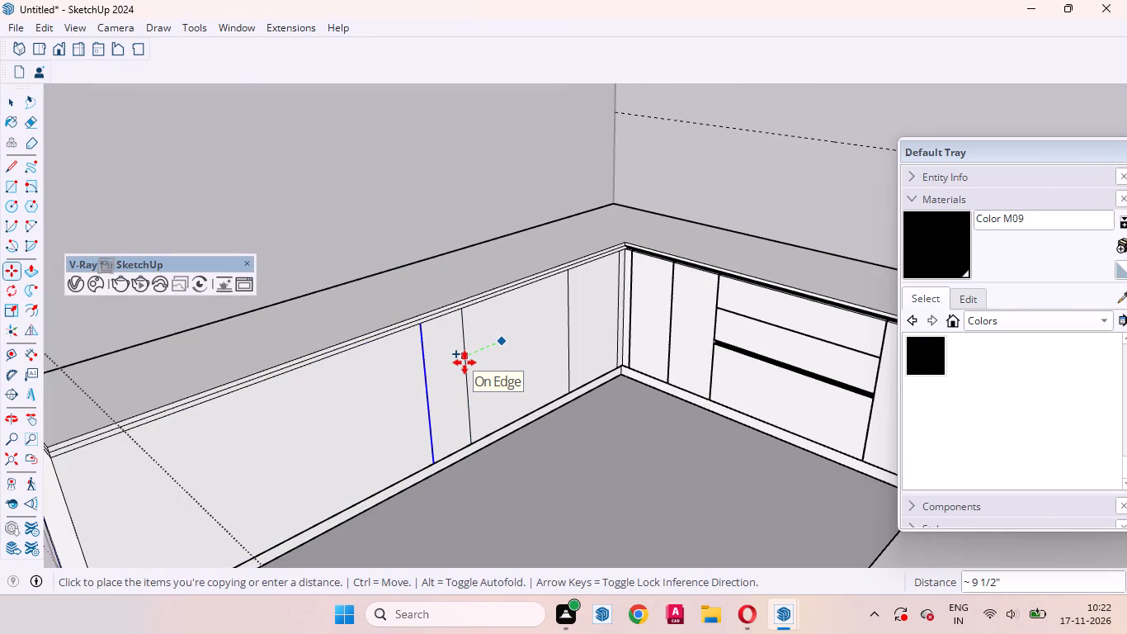
key(1)
key(apostrophe)
key(Return)
key(space)
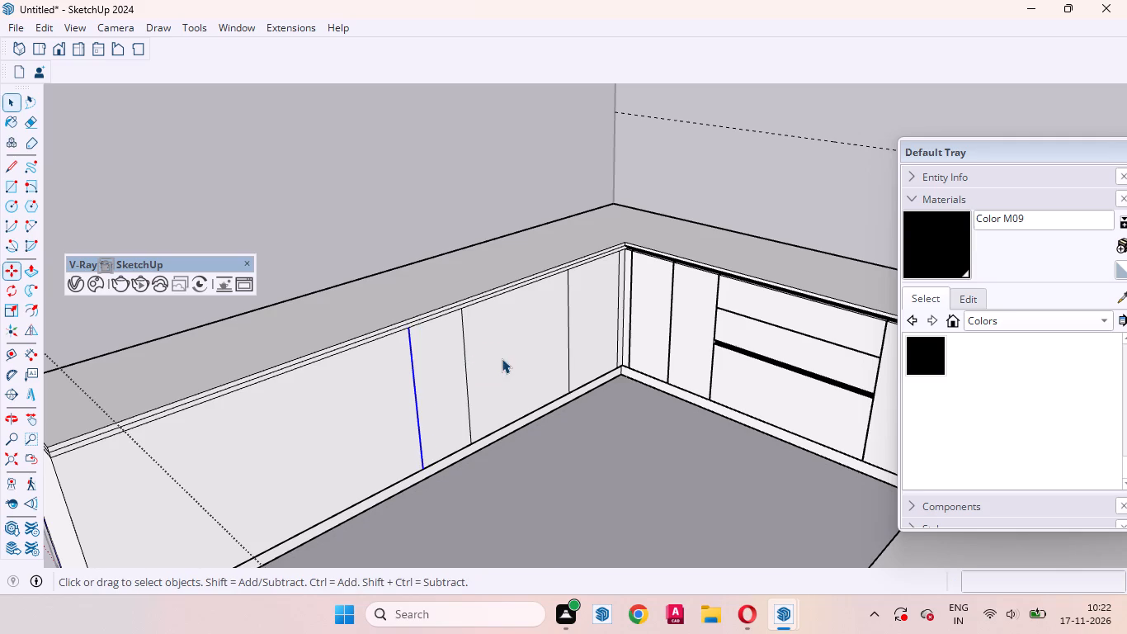
click(502, 358)
click(452, 371)
Draw a horizontal line across the 2'5" wide panel on the left run, joining the midpoints of its vertical edges.
middle_drag(535, 369, 533, 383)
scroll(505, 357, up, 6)
middle_drag(616, 350, 543, 342)
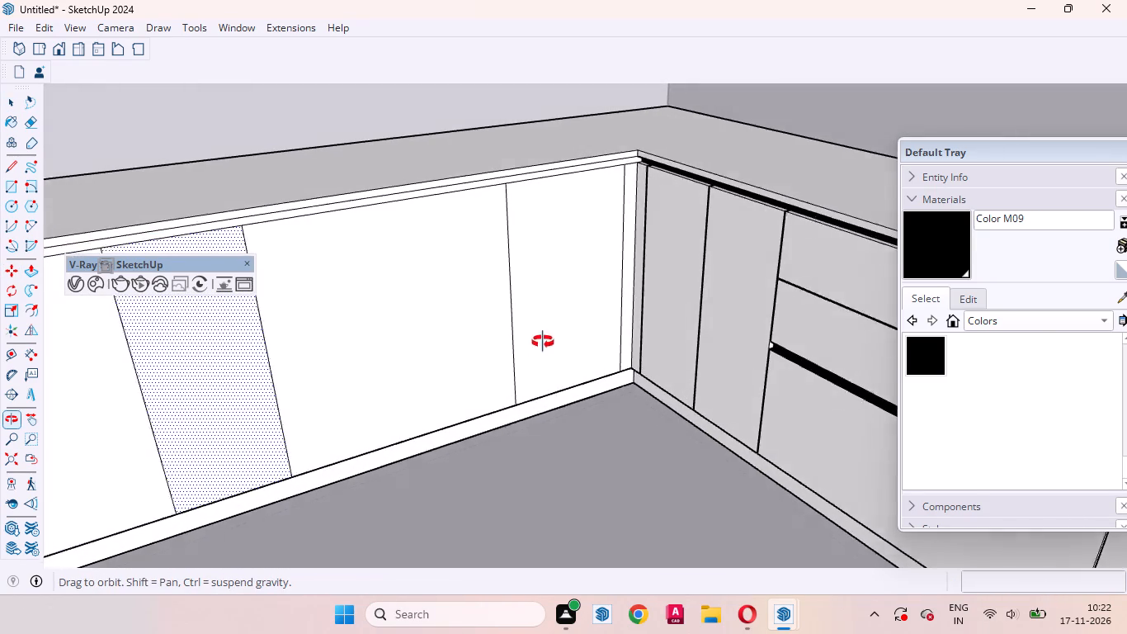
middle_drag(543, 342, 544, 338)
scroll(696, 234, down, 4)
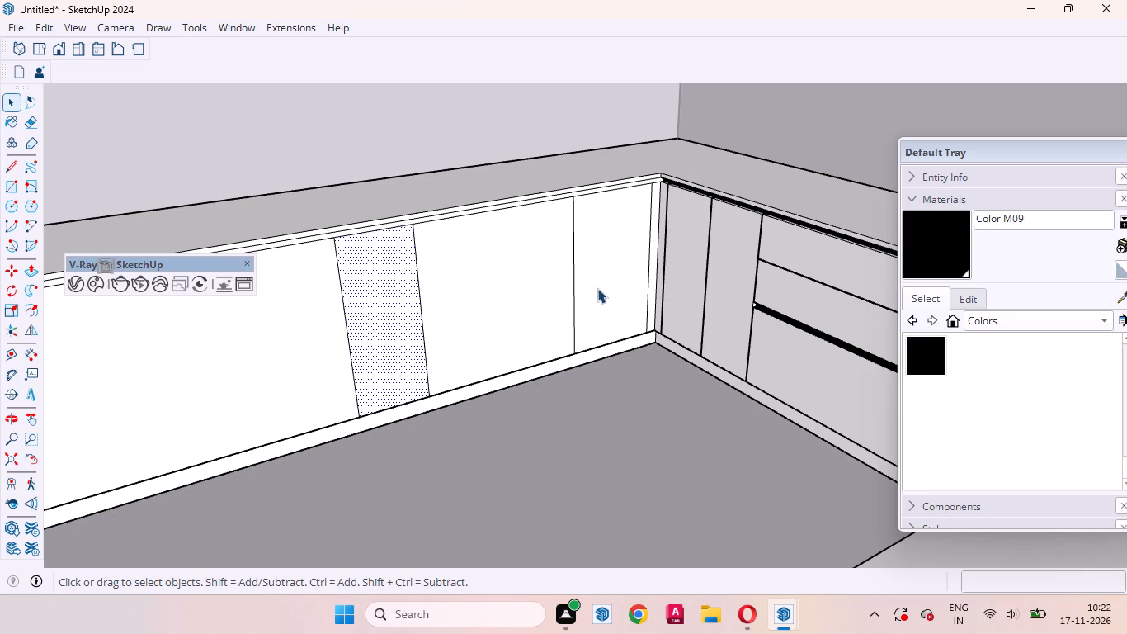
click(470, 330)
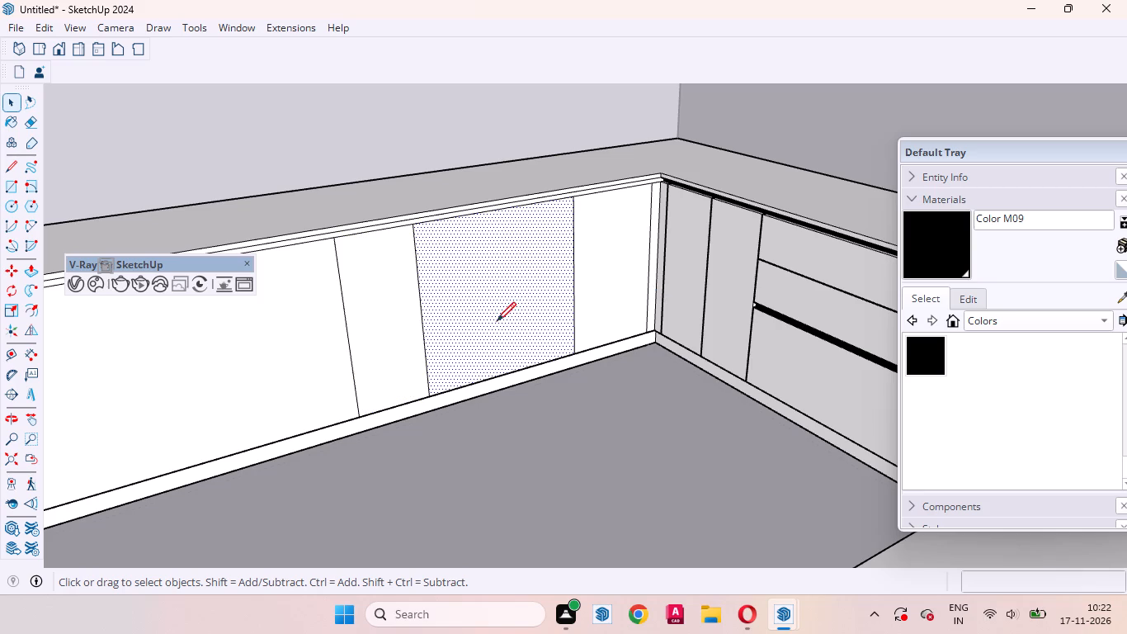
key(l)
click(424, 314)
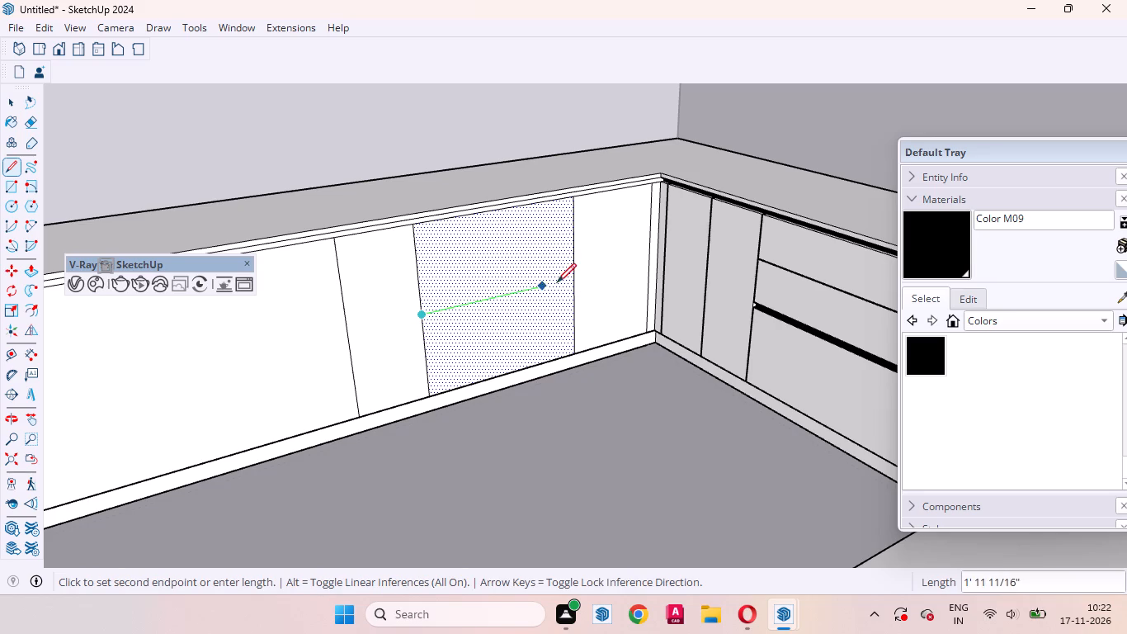
click(573, 280)
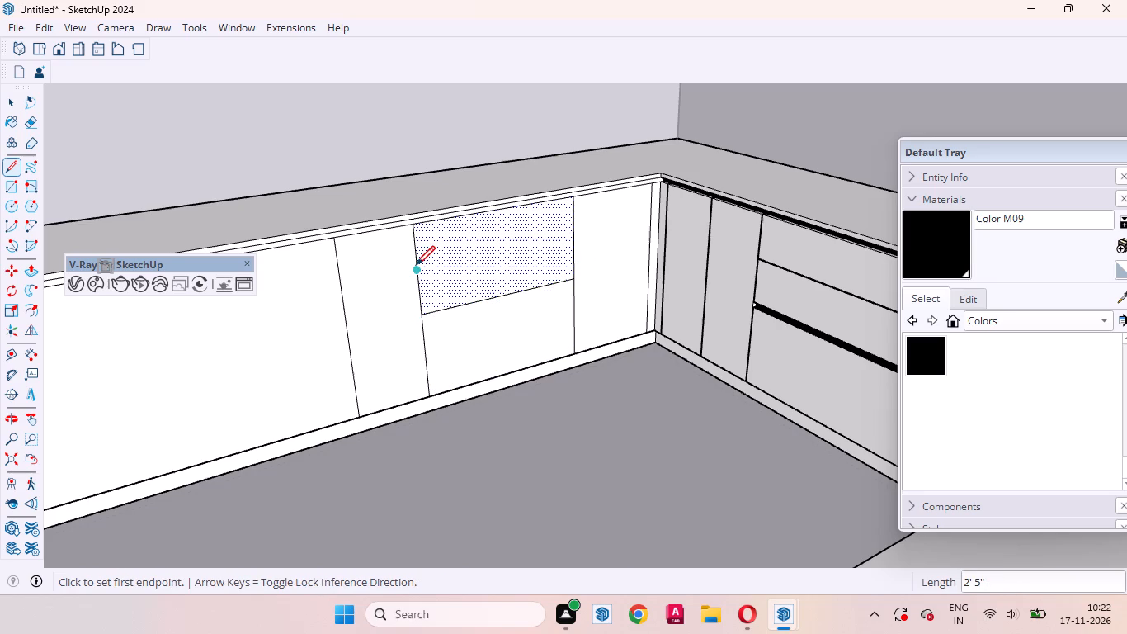
Draw a horizontal line across the upper half of the left run's 2'5" wide panel, joining the midpoints of its vertical edges.
click(416, 265)
click(570, 238)
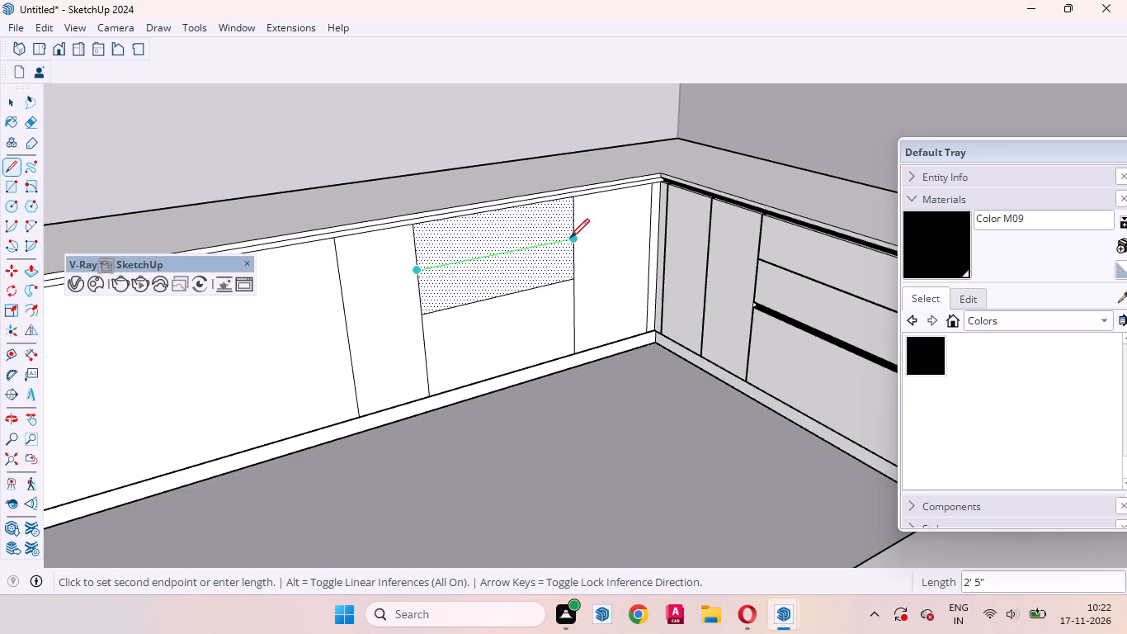
key(space)
Copy the vertical line nearest the corner and the narrow panel's far edge 3 mm sideways on the left run's front.
click(651, 240)
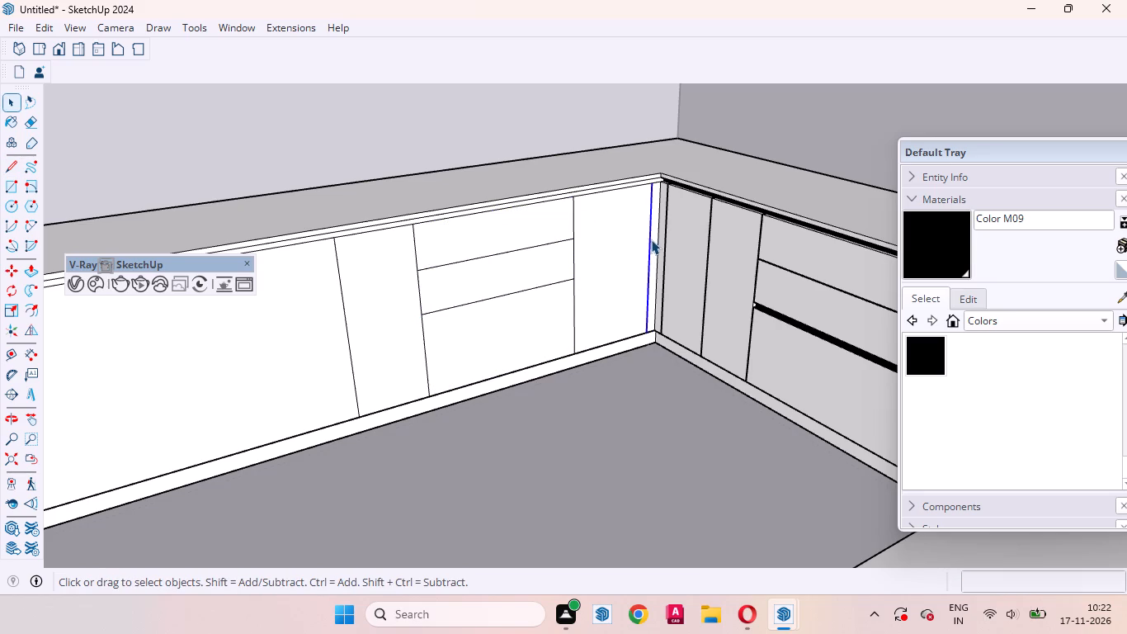
ctrl+click(344, 317)
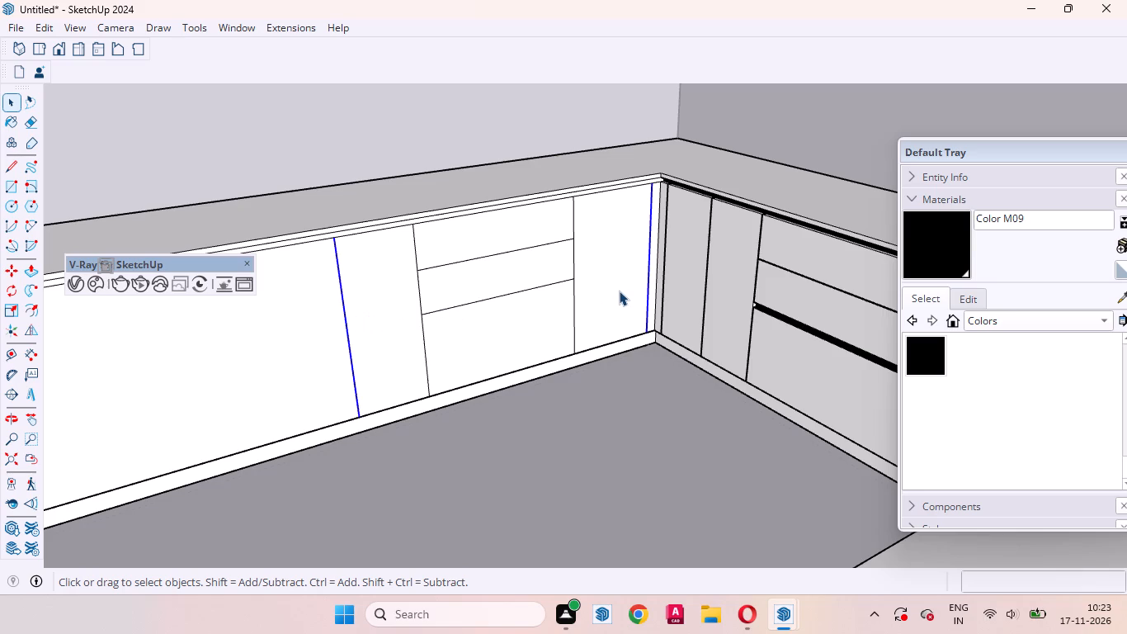
key(m)
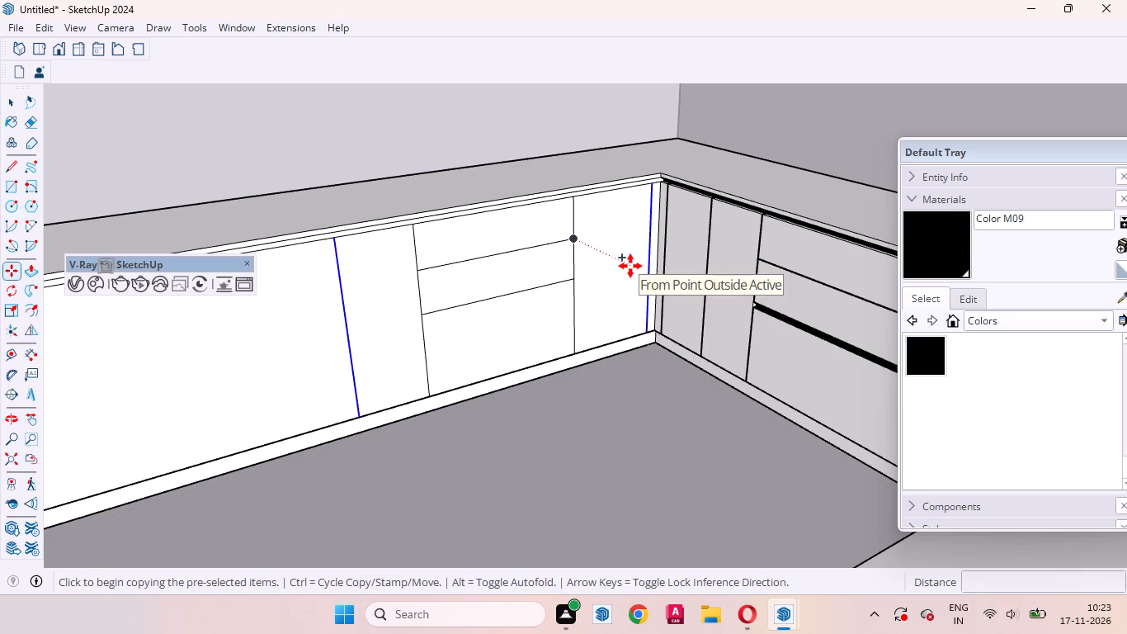
click(630, 266)
text(3mm)
key(Return)
key(space)
Push in the two 3 mm vertical strips on the left run's front, repeating the previous push depth.
scroll(671, 243, up, 5)
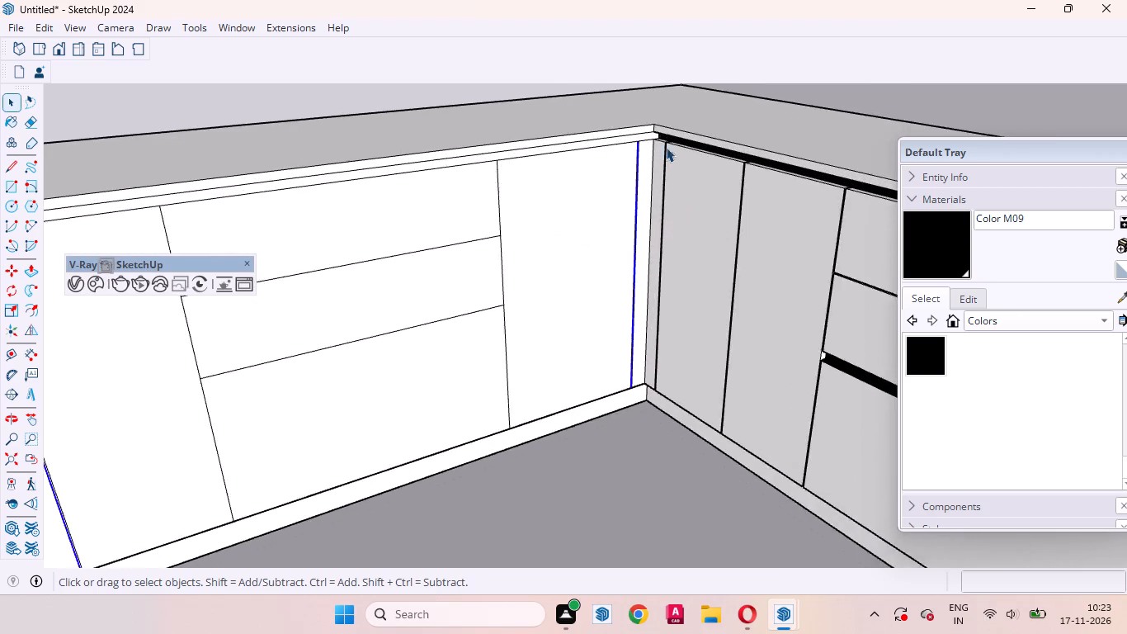
scroll(666, 144, up, 20)
scroll(666, 144, up, 1)
click(652, 241)
scroll(622, 164, up, 8)
click(567, 168)
key(p)
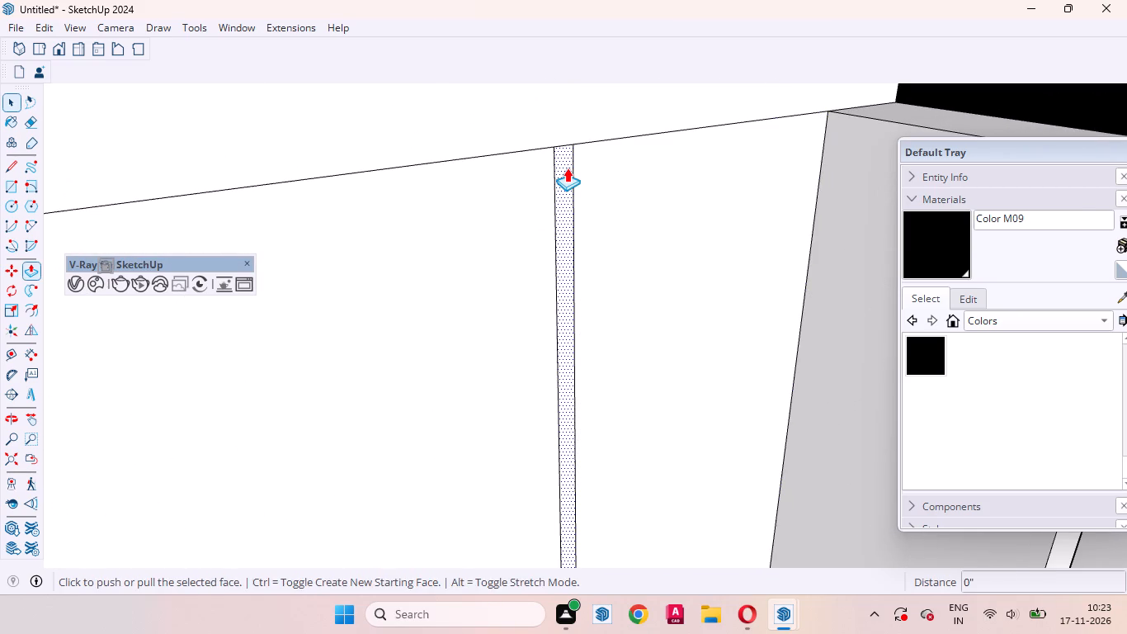
double_click(567, 168)
scroll(681, 162, down, 13)
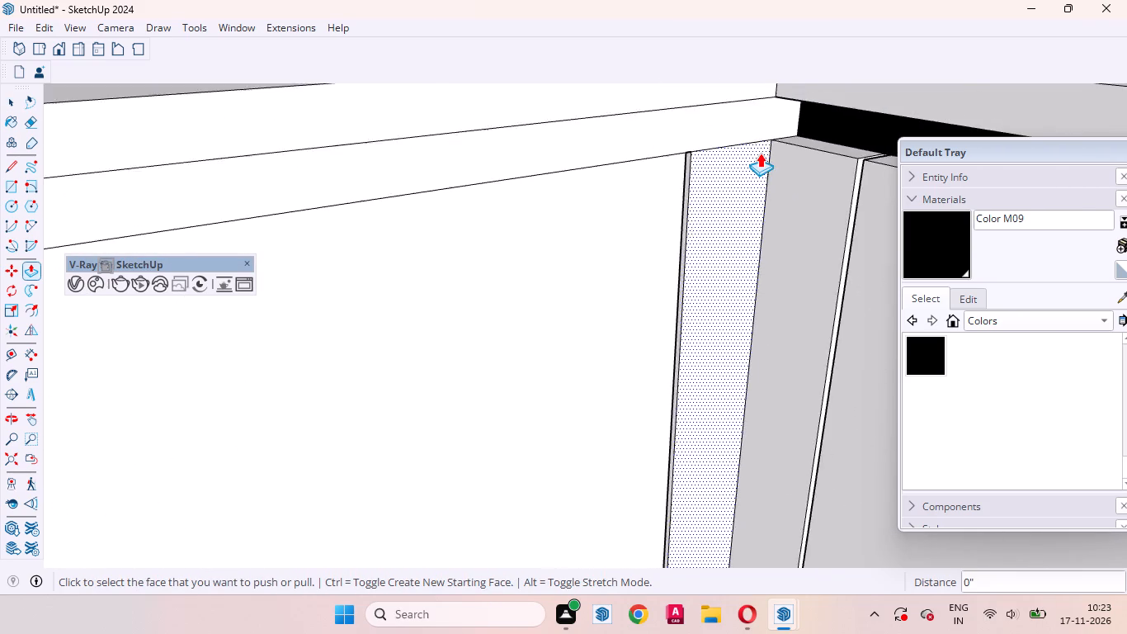
scroll(760, 153, down, 17)
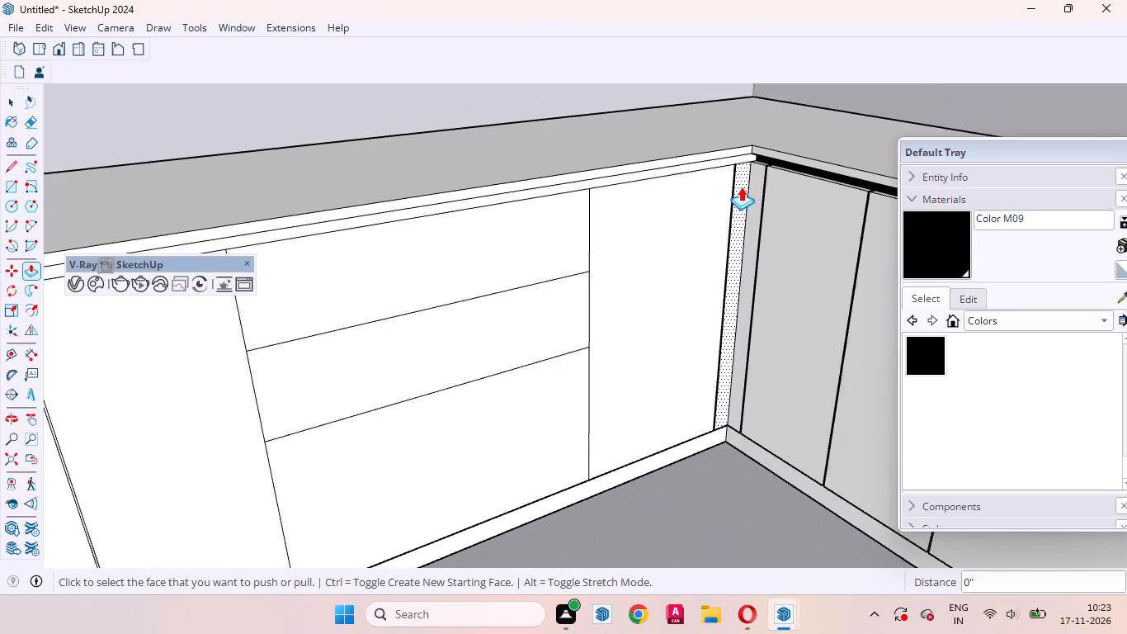
scroll(741, 187, down, 4)
scroll(354, 364, up, 15)
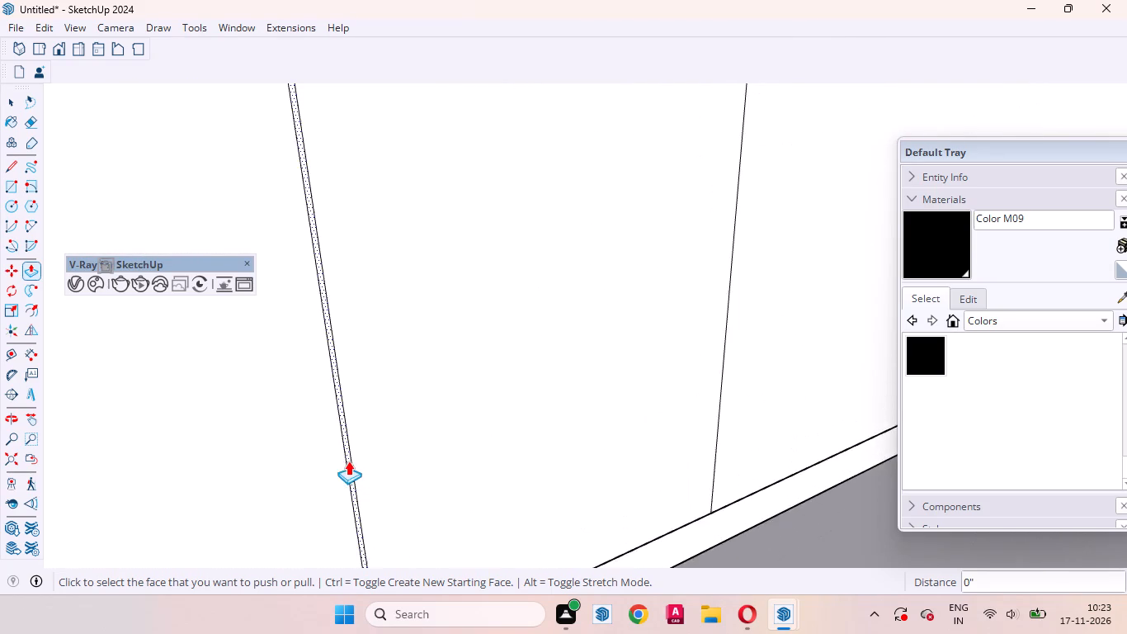
scroll(348, 461, up, 11)
double_click(335, 398)
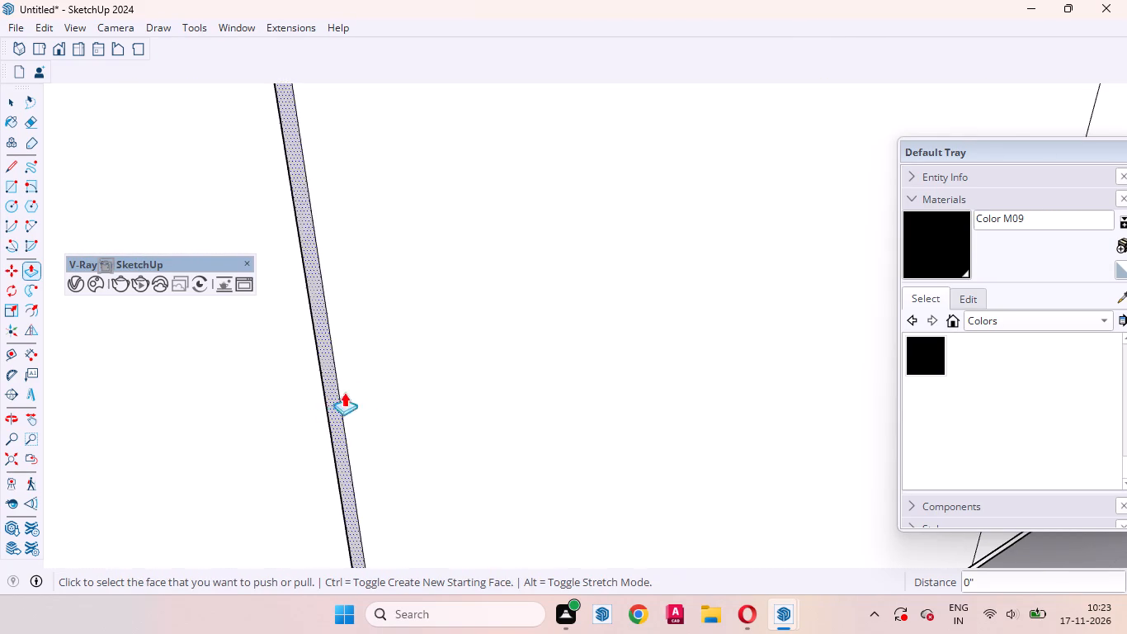
Copy the wide panel's middle horizontal line 25 mm downward to outline a handle gap above the bottom drawer.
scroll(370, 383, down, 20)
scroll(370, 383, down, 11)
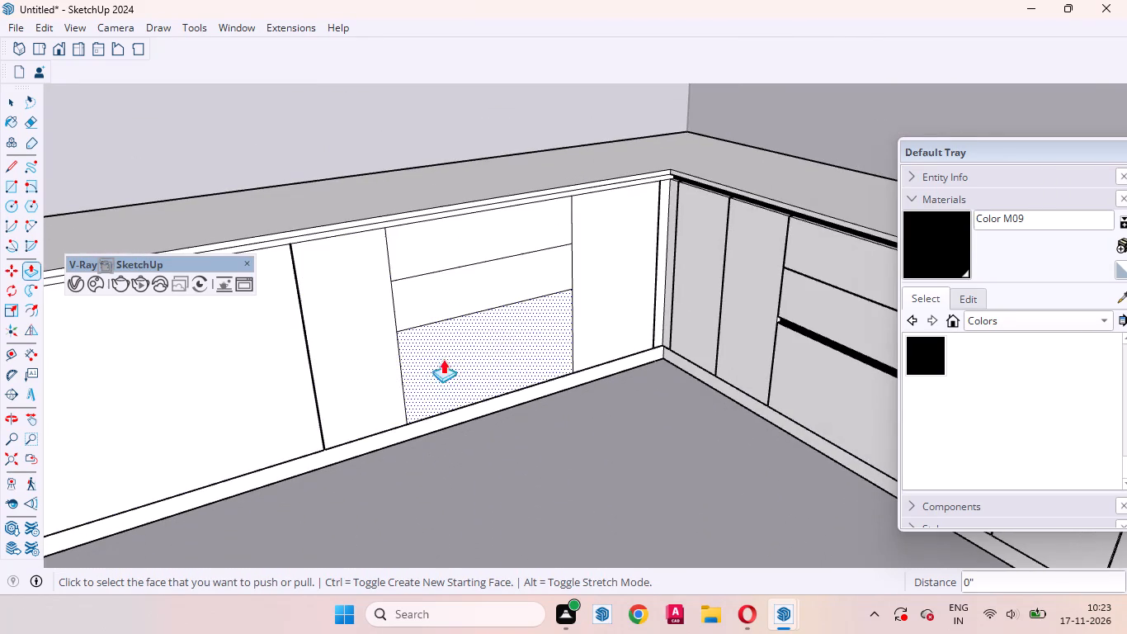
key(space)
click(455, 318)
key(m)
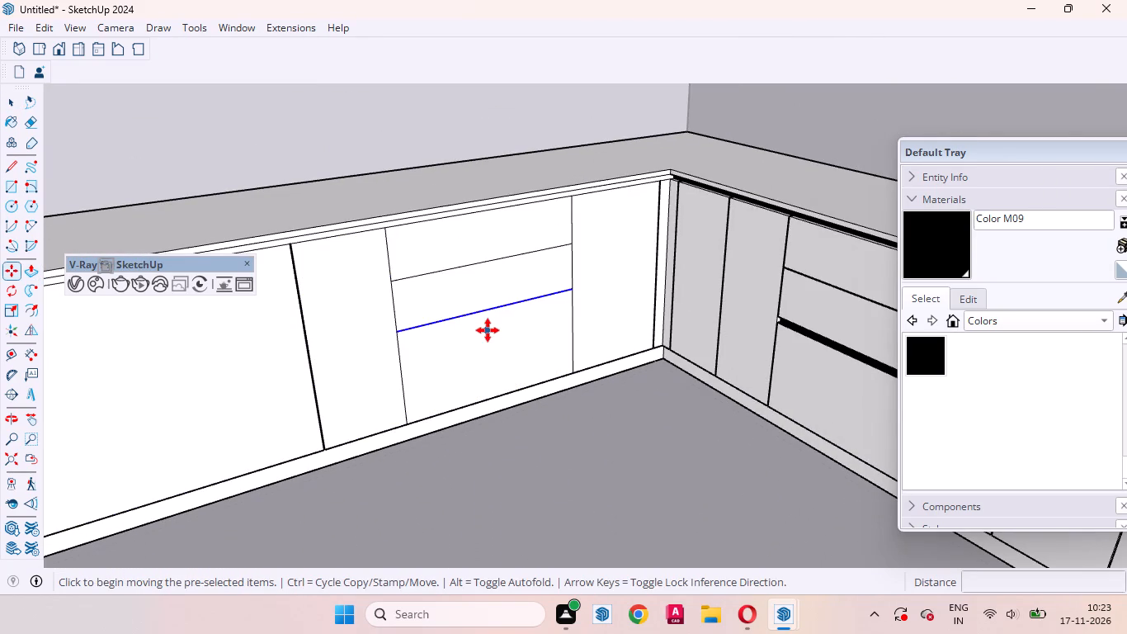
click(488, 330)
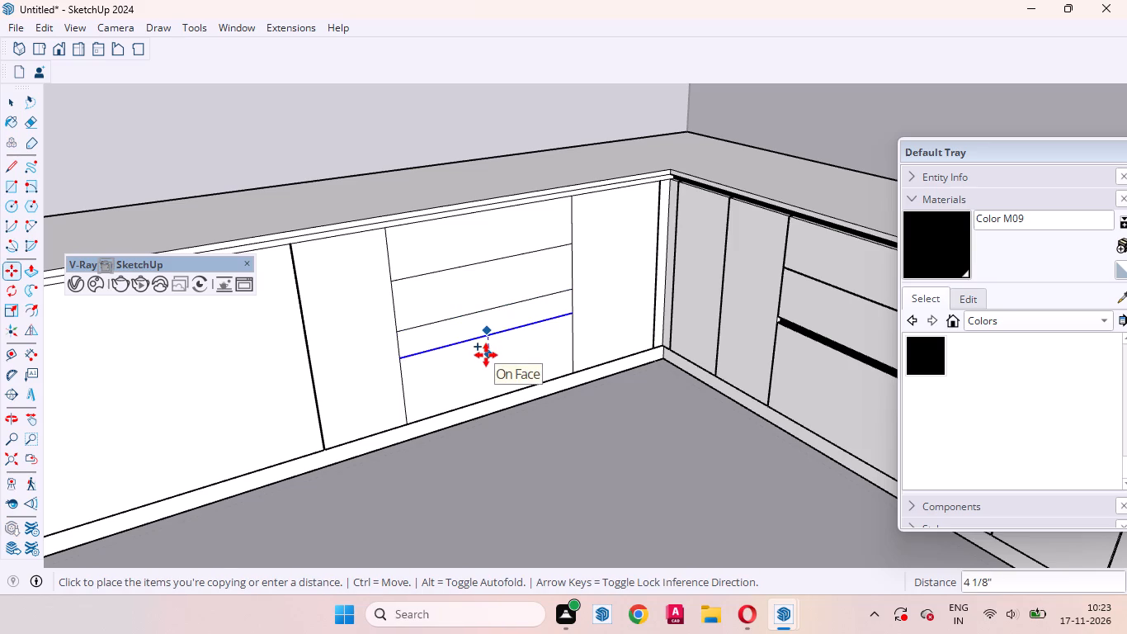
text(25mm)
key(Return)
key(space)
click(460, 357)
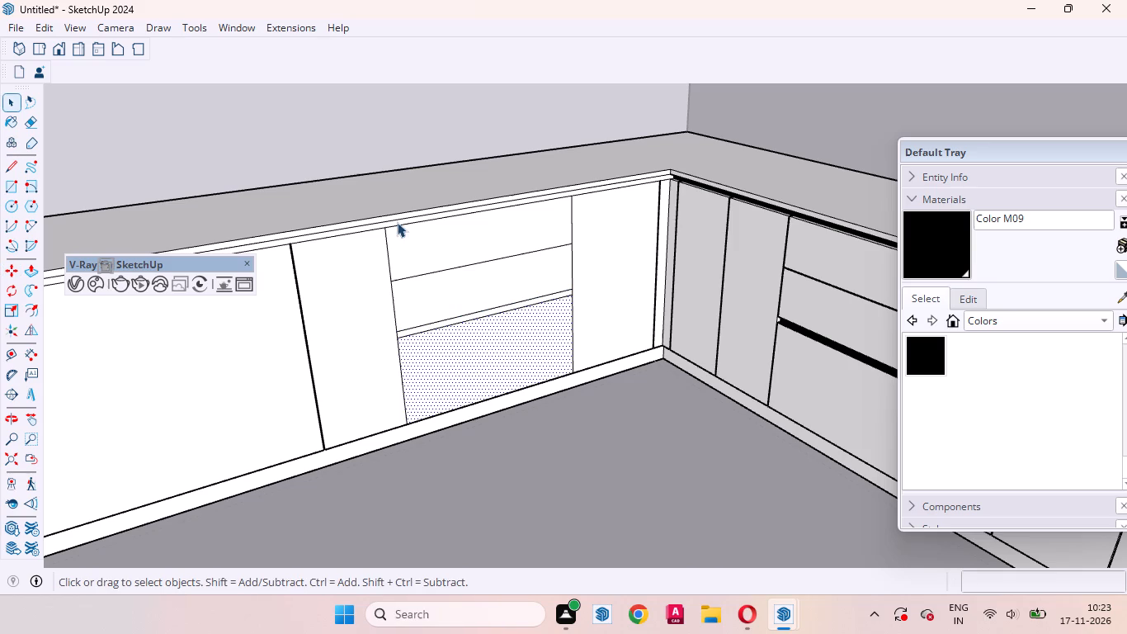
Copy the wide panel's upper horizontal line 3 mm upward to outline a thin gap between the top two drawers.
click(419, 274)
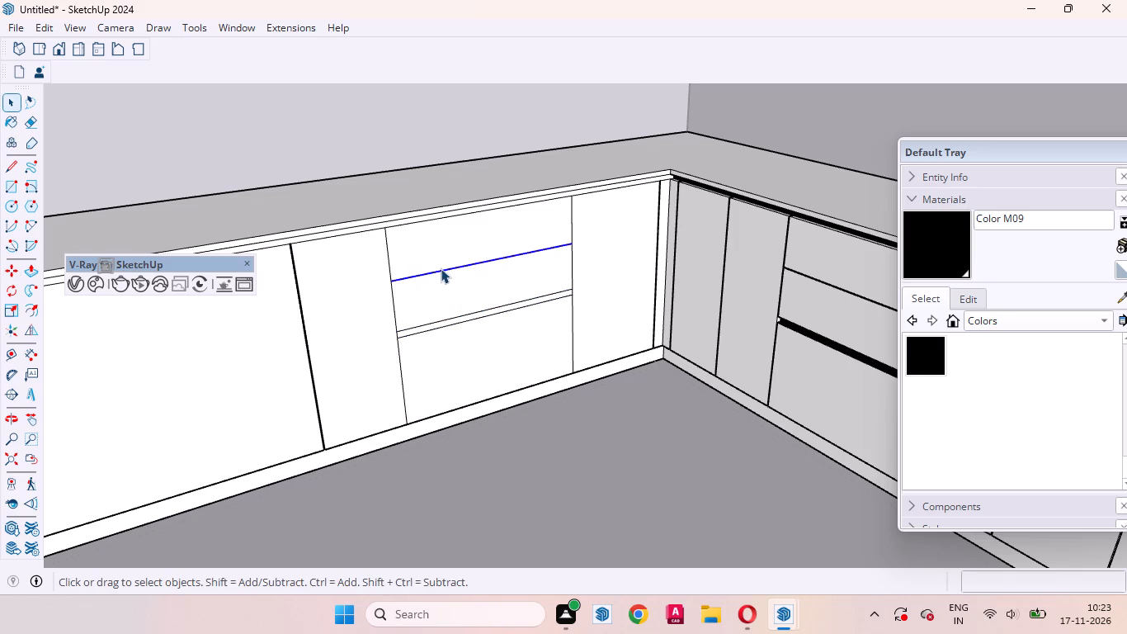
key(m)
scroll(457, 242, up, 3)
click(463, 258)
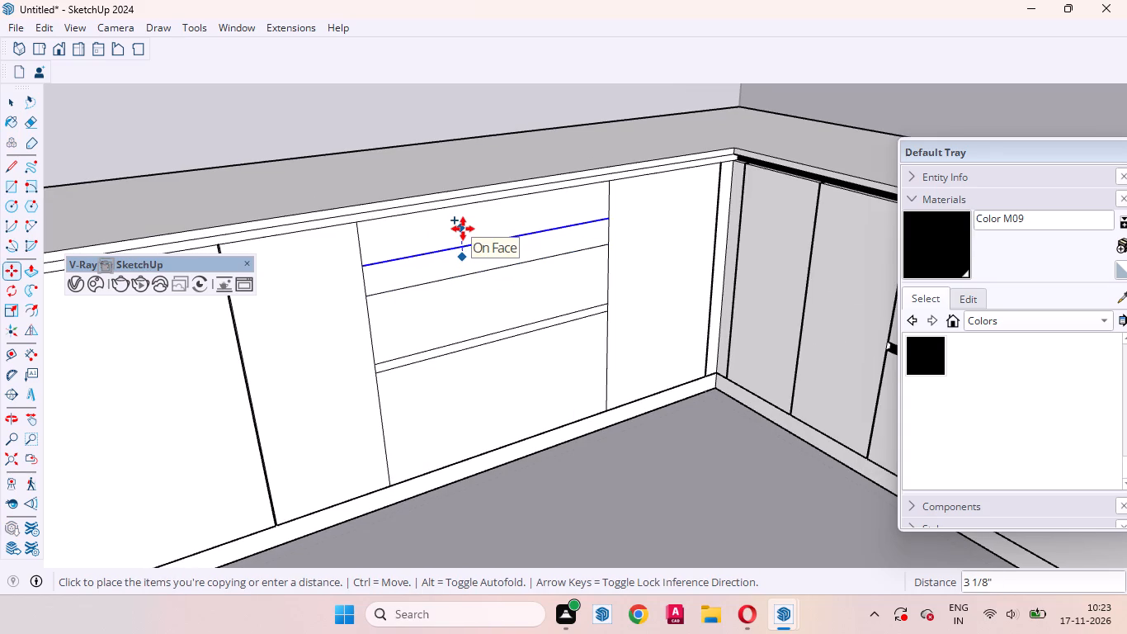
text(3mm)
key(Return)
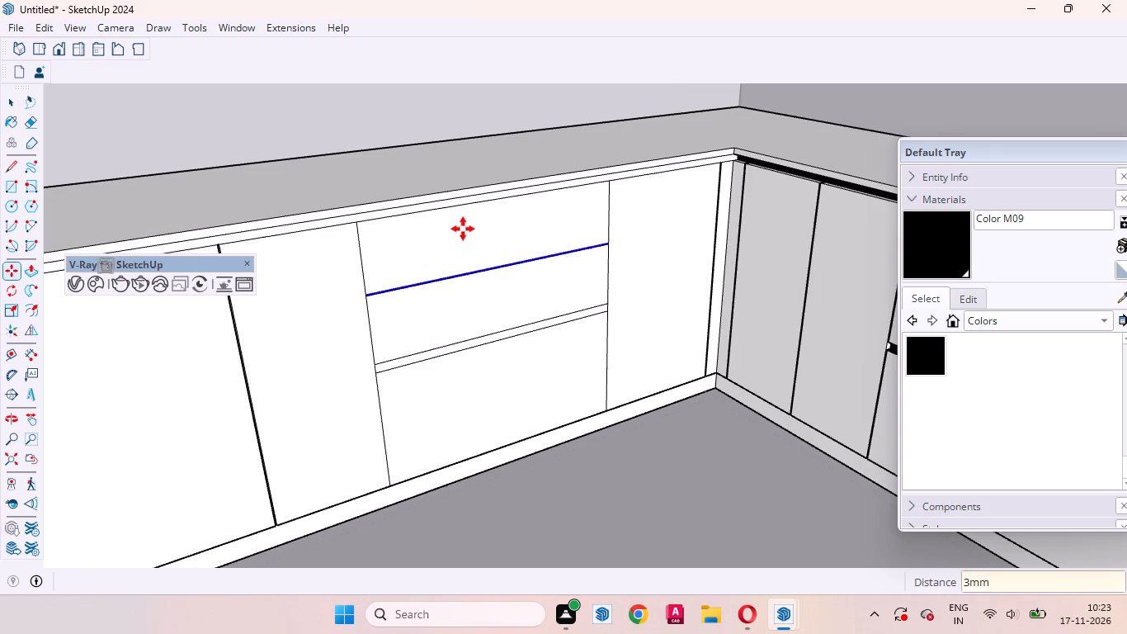
key(space)
click(450, 260)
scroll(384, 309, up, 4)
click(439, 314)
Copy the drawer-front segments of the wide panel's edge farther from the corner 3 mm inward.
scroll(370, 263, up, 2)
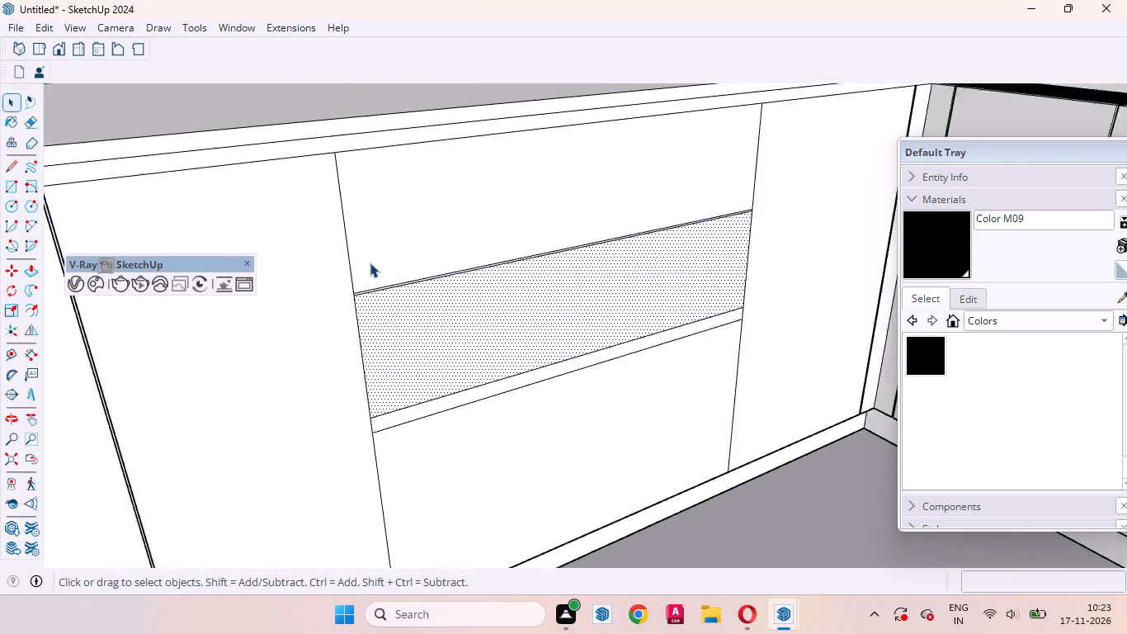
scroll(370, 263, up, 1)
click(344, 238)
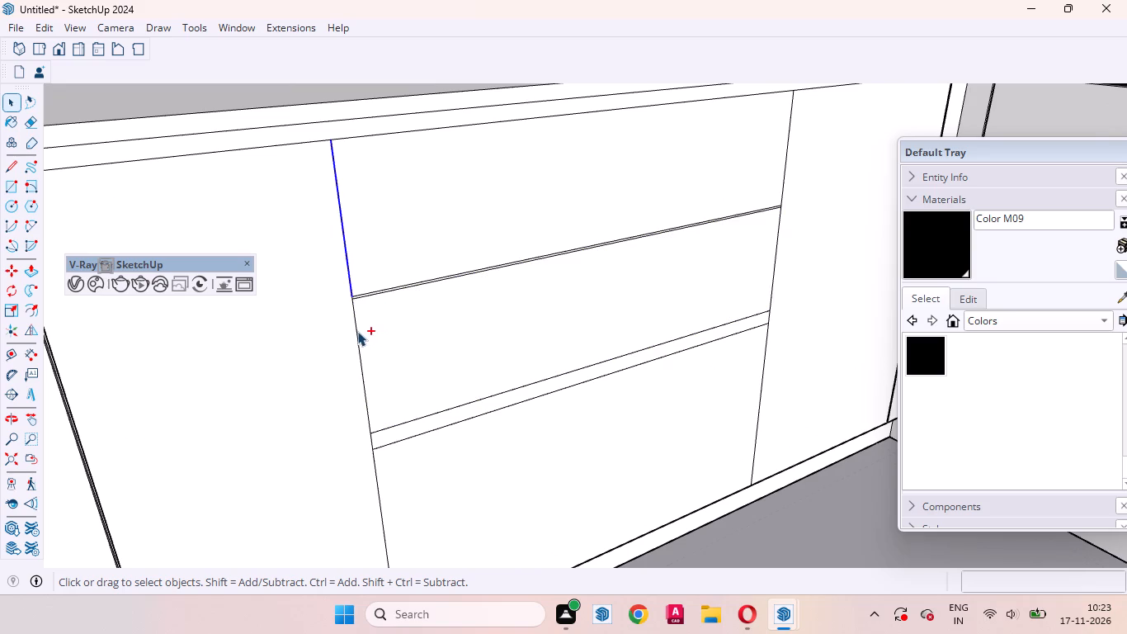
ctrl+click(357, 331)
ctrl+scroll(346, 239, down, 4)
ctrl+scroll(362, 420, up, 4)
ctrl+click(371, 406)
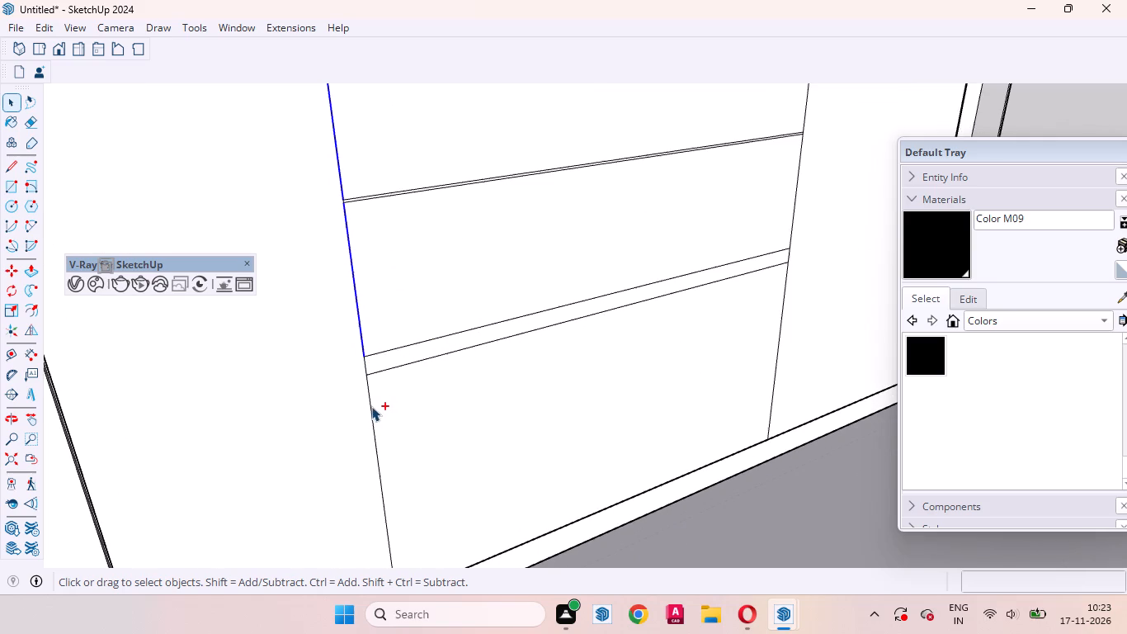
key(m)
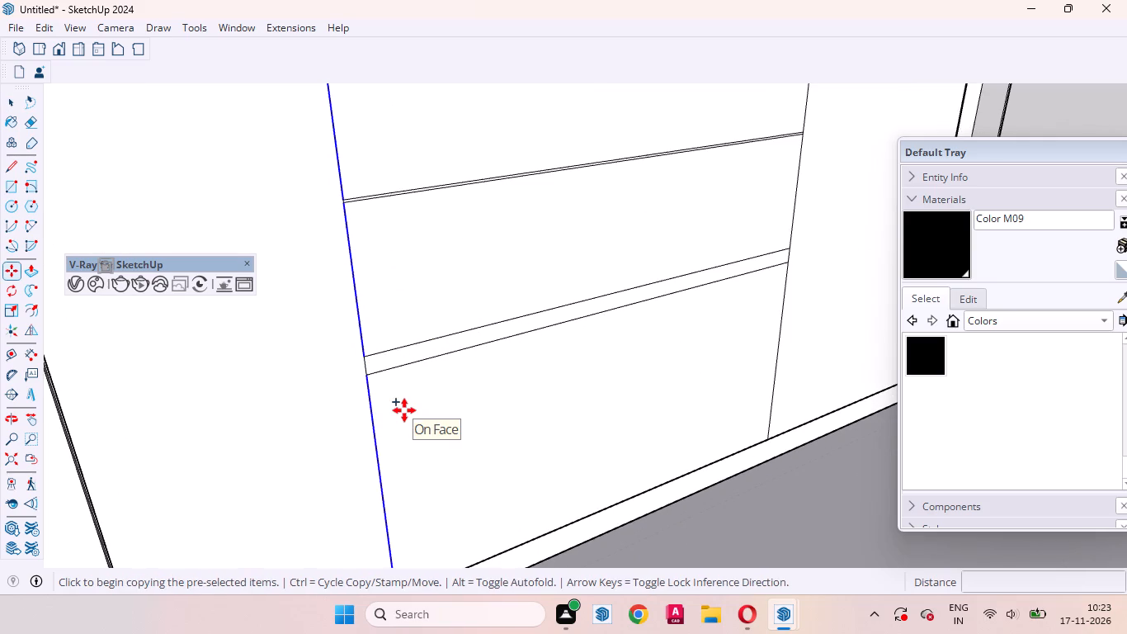
click(404, 410)
key(3)
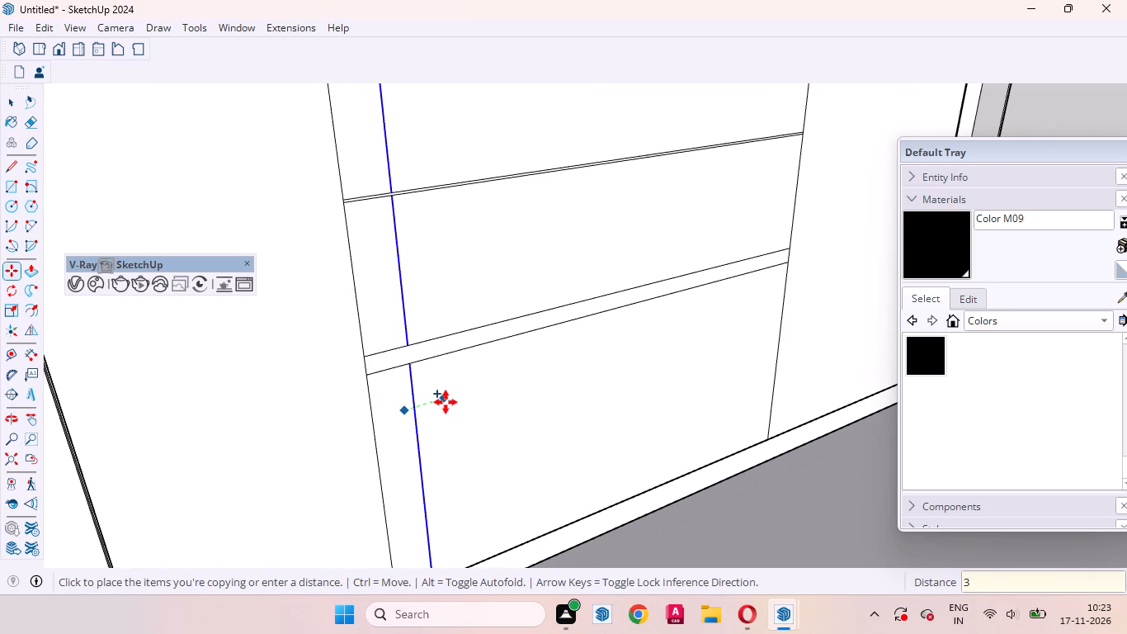
text(mm)
key(Return)
key(space)
click(471, 408)
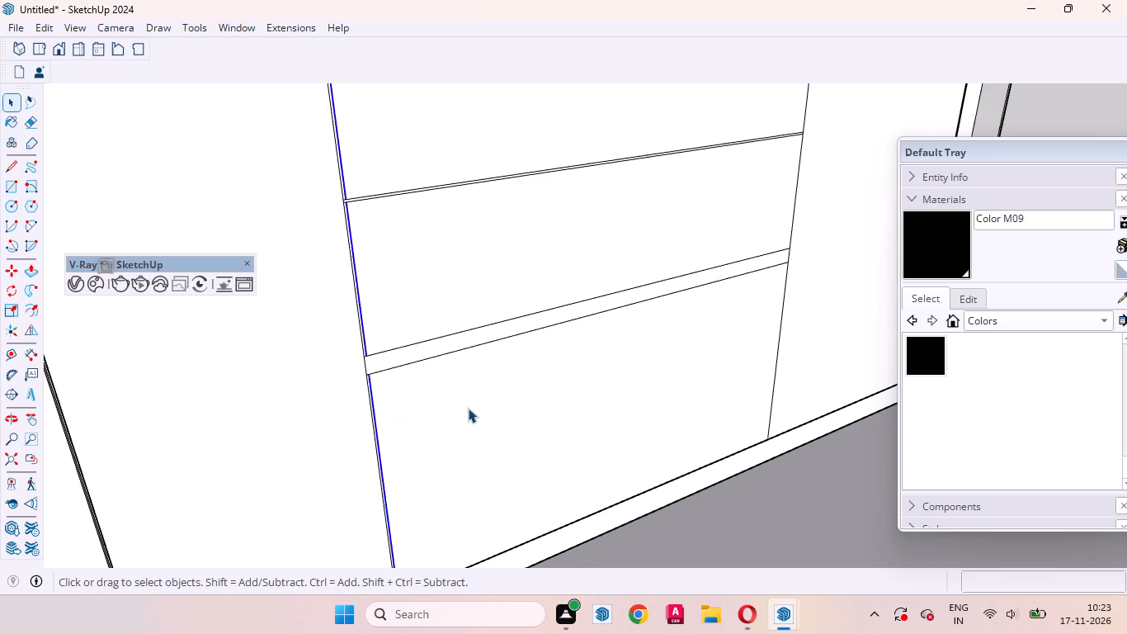
Copy the drawer-front segments of the wide panel's edge nearer the corner 3 mm inward.
scroll(385, 418, down, 7)
scroll(639, 269, up, 3)
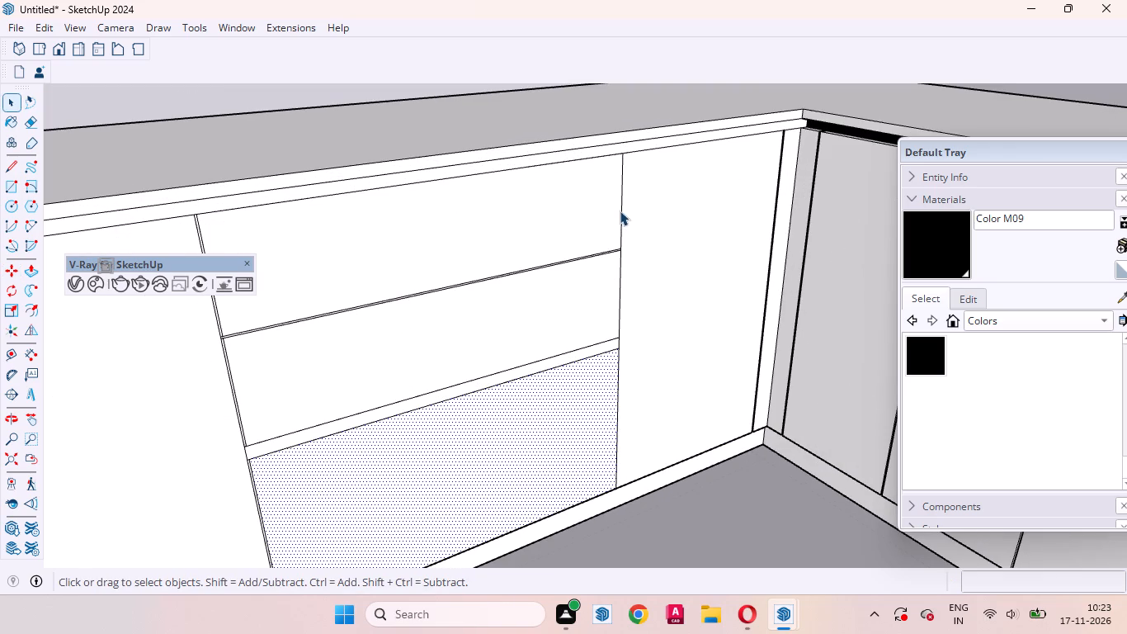
click(620, 206)
ctrl+click(622, 270)
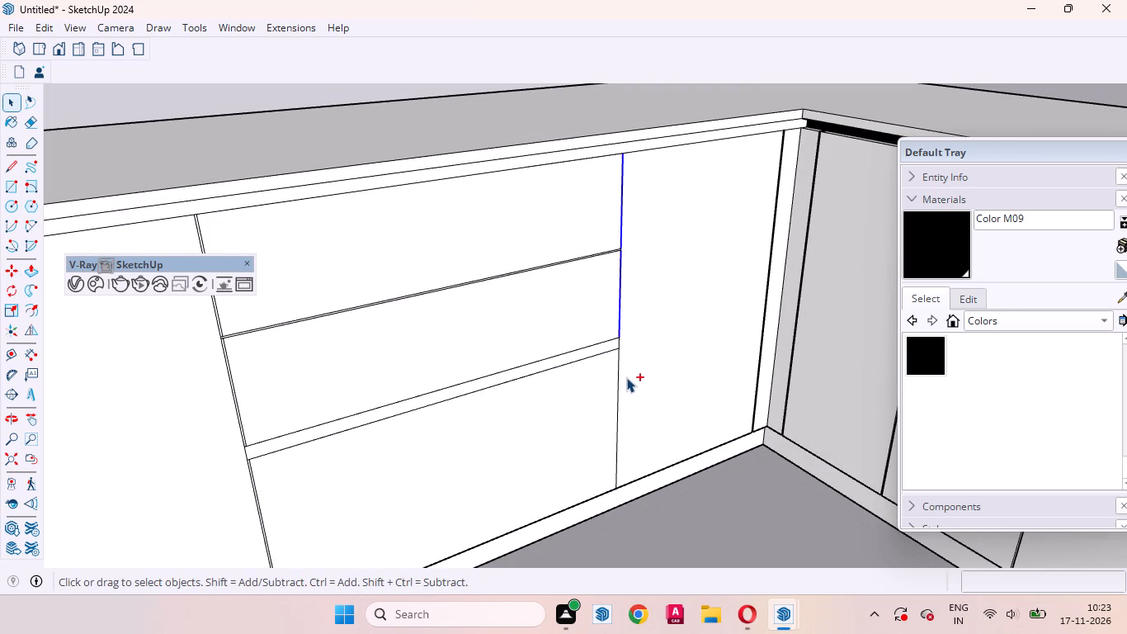
ctrl+click(618, 376)
key(m)
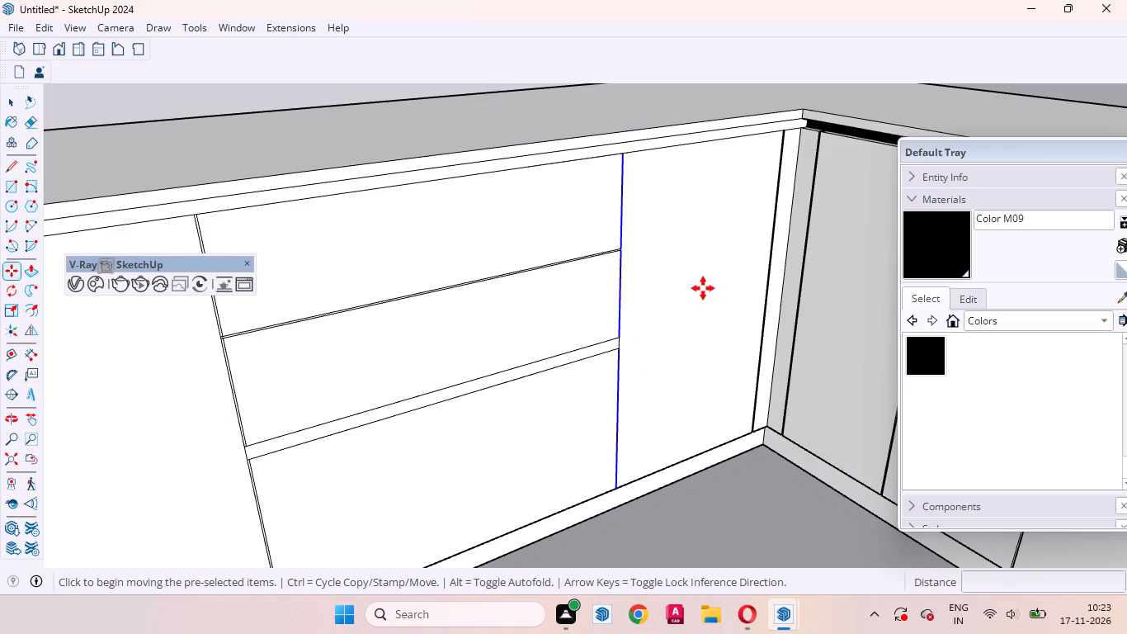
click(708, 287)
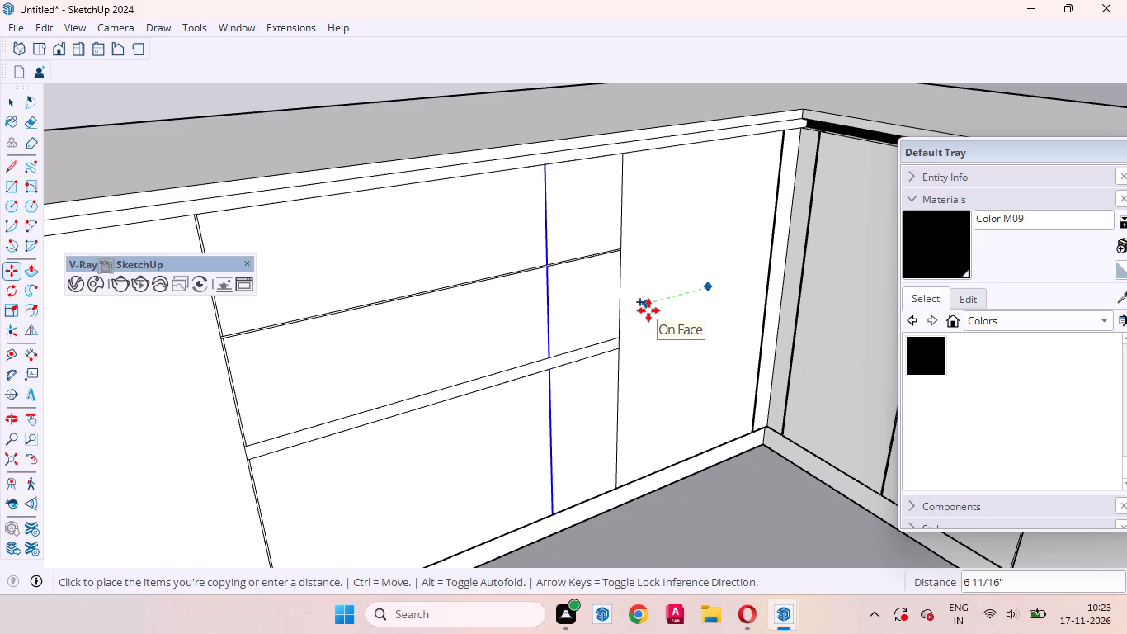
text(3mm)
key(Return)
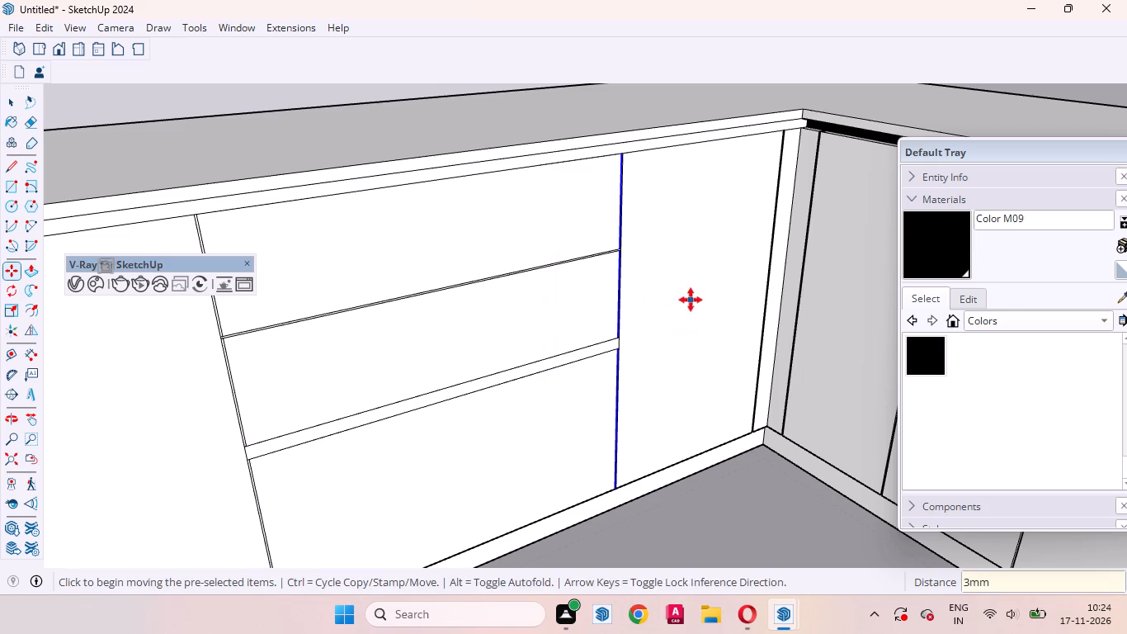
key(space)
click(551, 343)
Push in the 25 mm horizontal strip above the wide panel's bottom drawer, repeating the previous push depth.
scroll(797, 263, down, 3)
scroll(427, 394, up, 8)
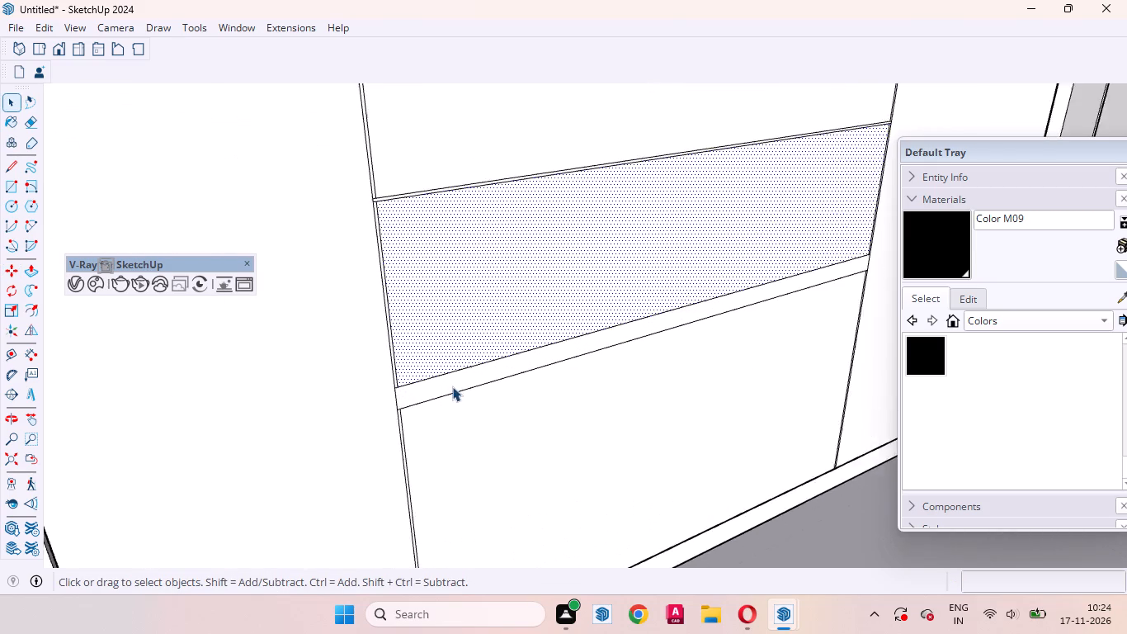
scroll(452, 386, up, 3)
click(452, 386)
key(p)
double_click(454, 385)
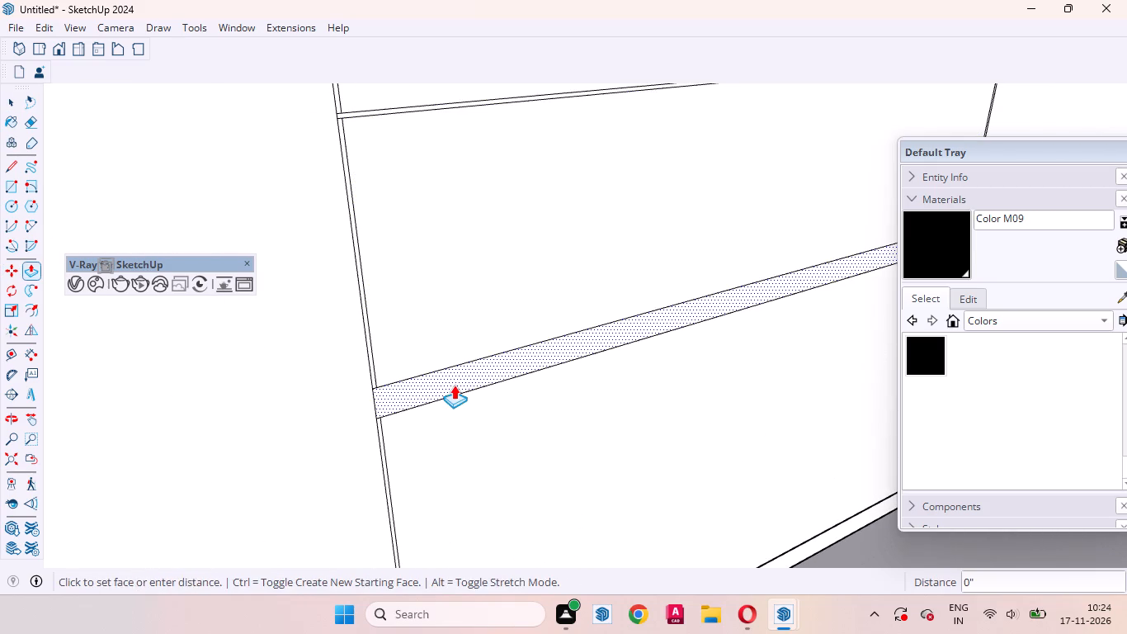
Push in the 3 mm vertical strips beside the middle and bottom drawers on the edge farther from the corner, repeating the previous push depth.
scroll(384, 378, up, 10)
double_click(369, 372)
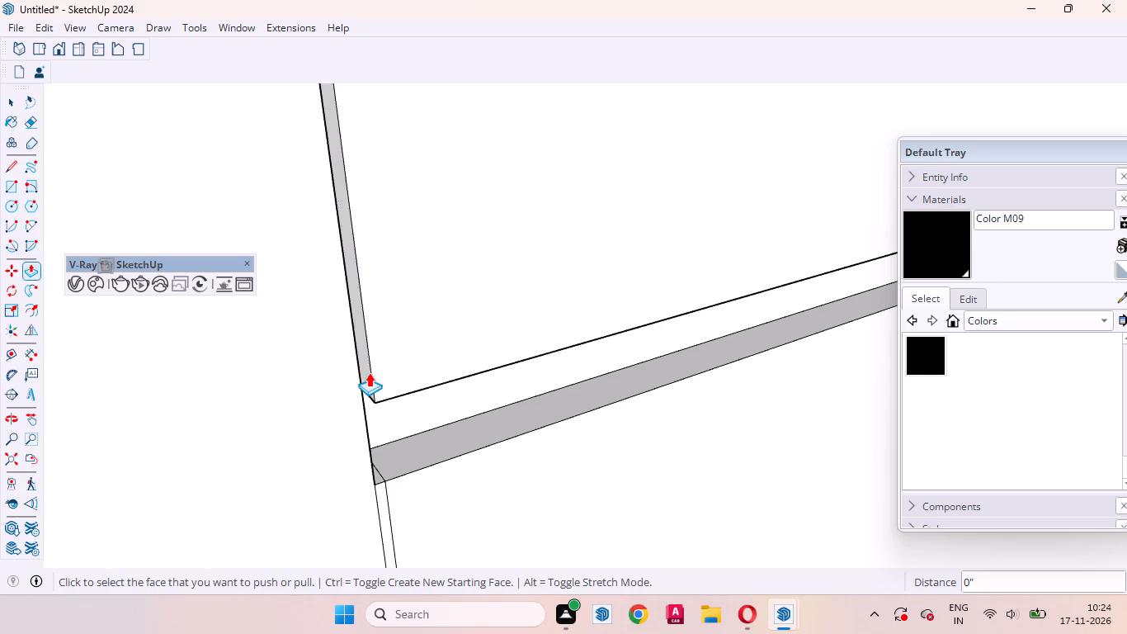
double_click(385, 504)
scroll(330, 414, down, 11)
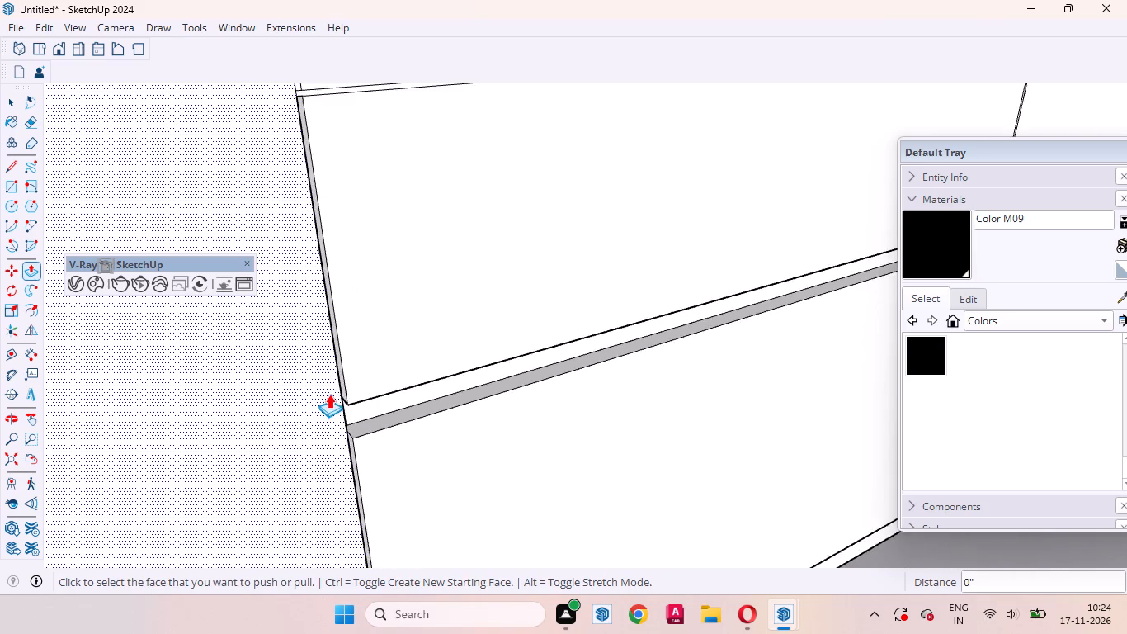
Push in all three 3 mm drawer-front strips along the wide panel's edge nearer the corner, repeating the previous push depth.
scroll(329, 394, down, 14)
scroll(543, 363, up, 4)
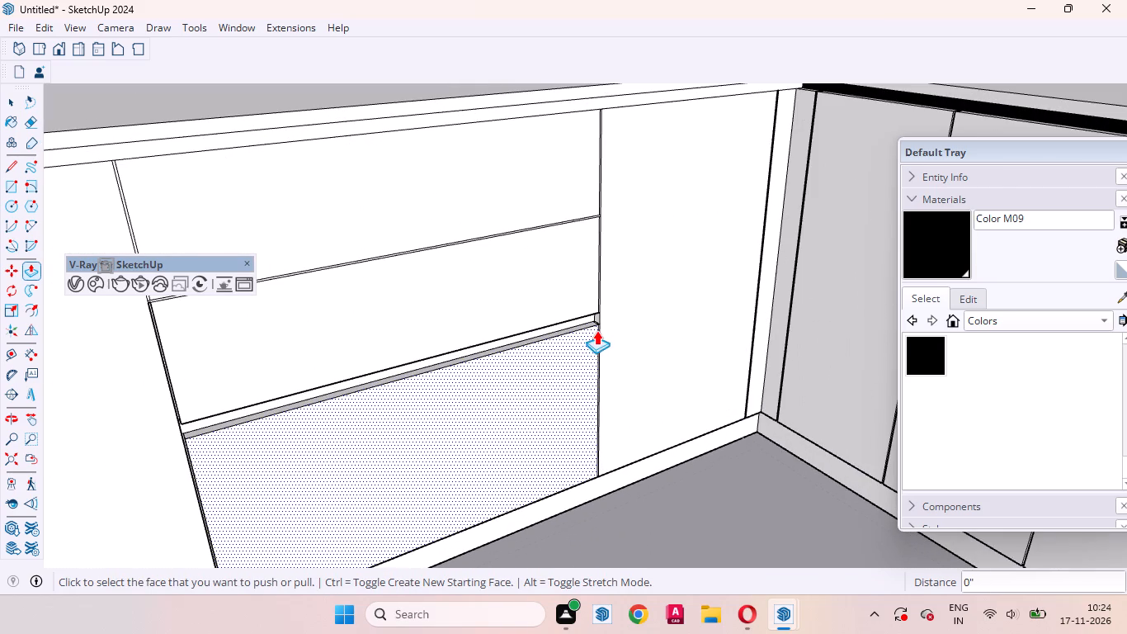
scroll(611, 318, up, 20)
scroll(611, 318, up, 1)
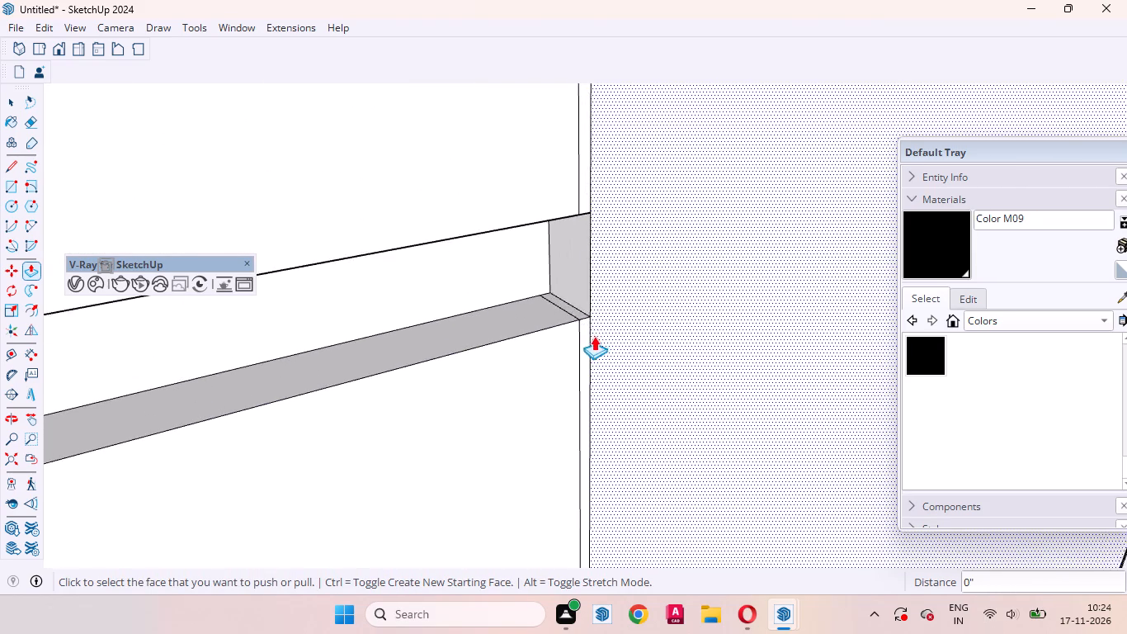
scroll(594, 336, up, 3)
double_click(584, 325)
scroll(593, 381, down, 9)
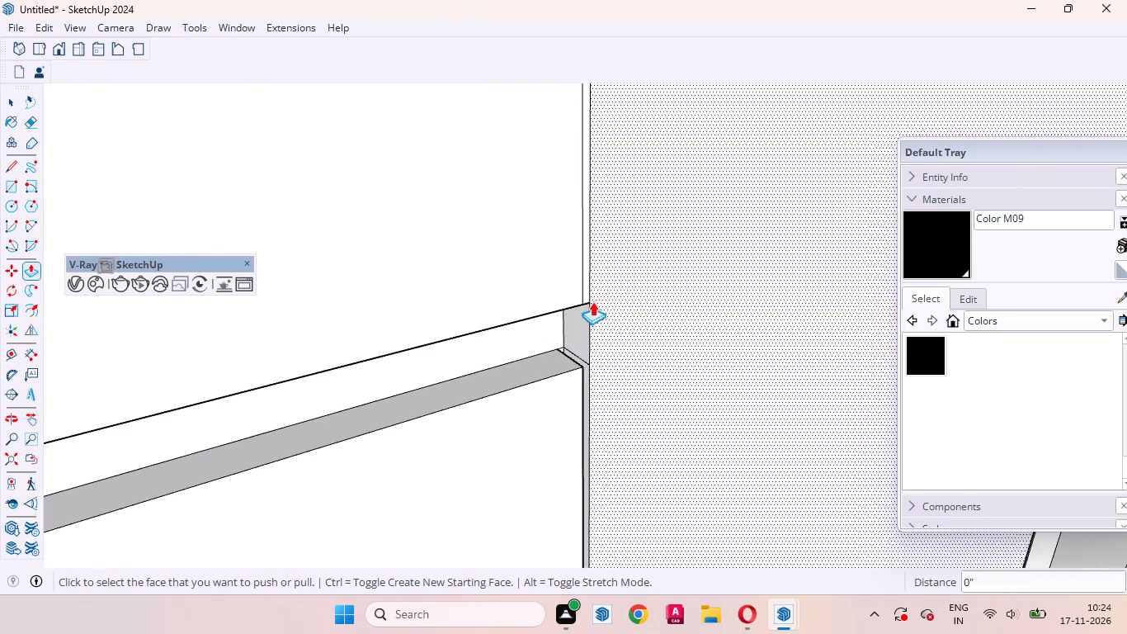
scroll(591, 289, up, 6)
double_click(583, 279)
scroll(605, 360, down, 7)
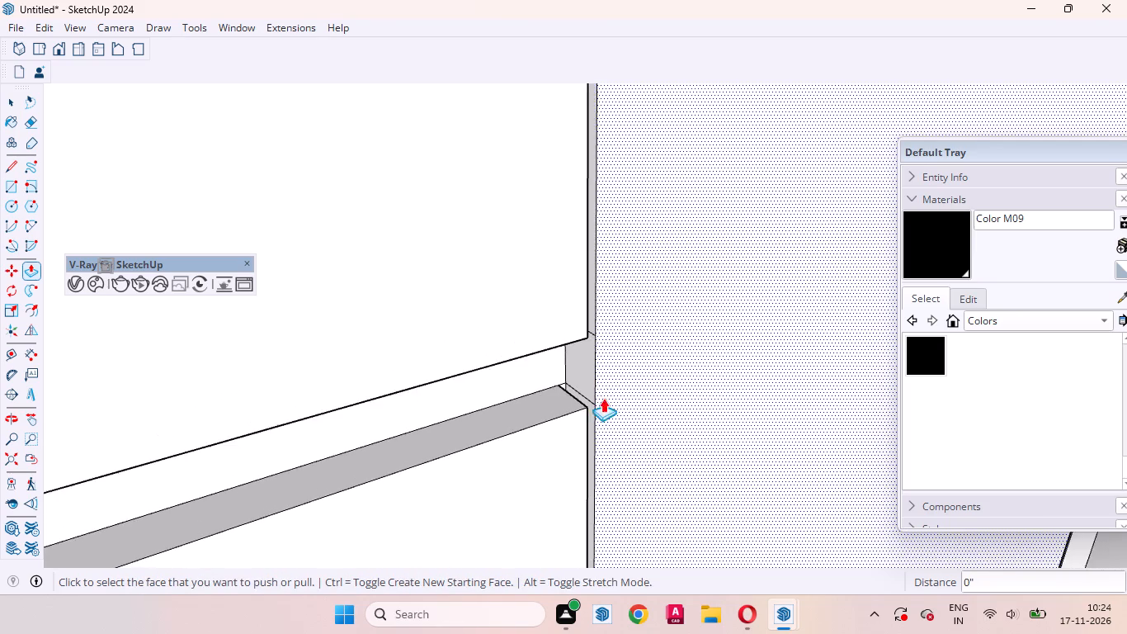
scroll(603, 399, up, 1)
scroll(603, 398, down, 17)
scroll(594, 272, up, 11)
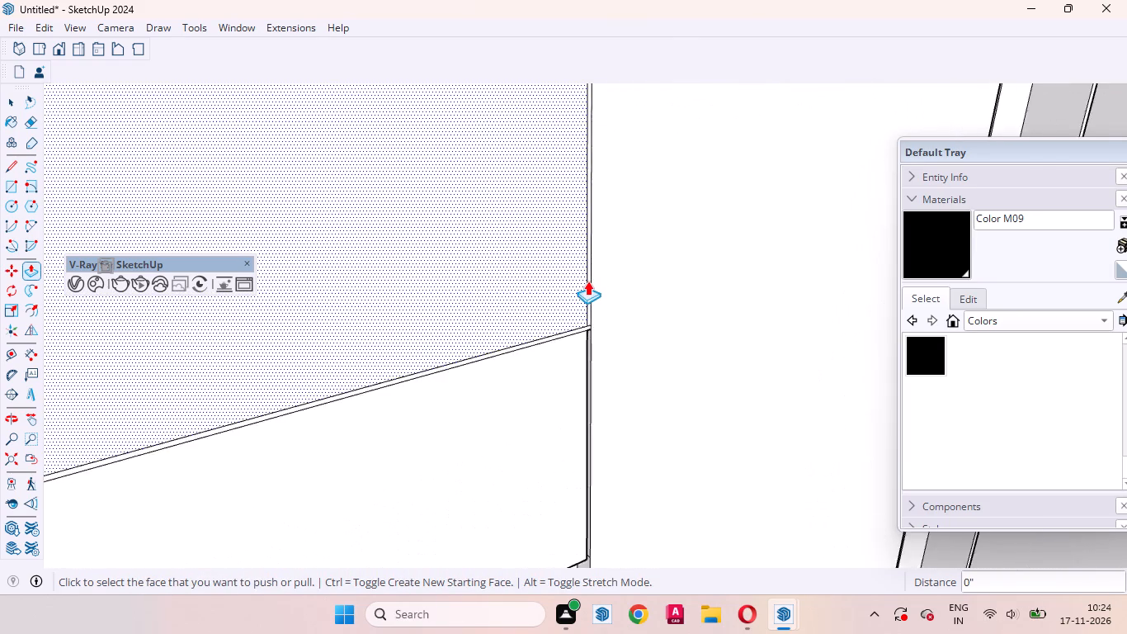
scroll(587, 281, up, 6)
double_click(592, 285)
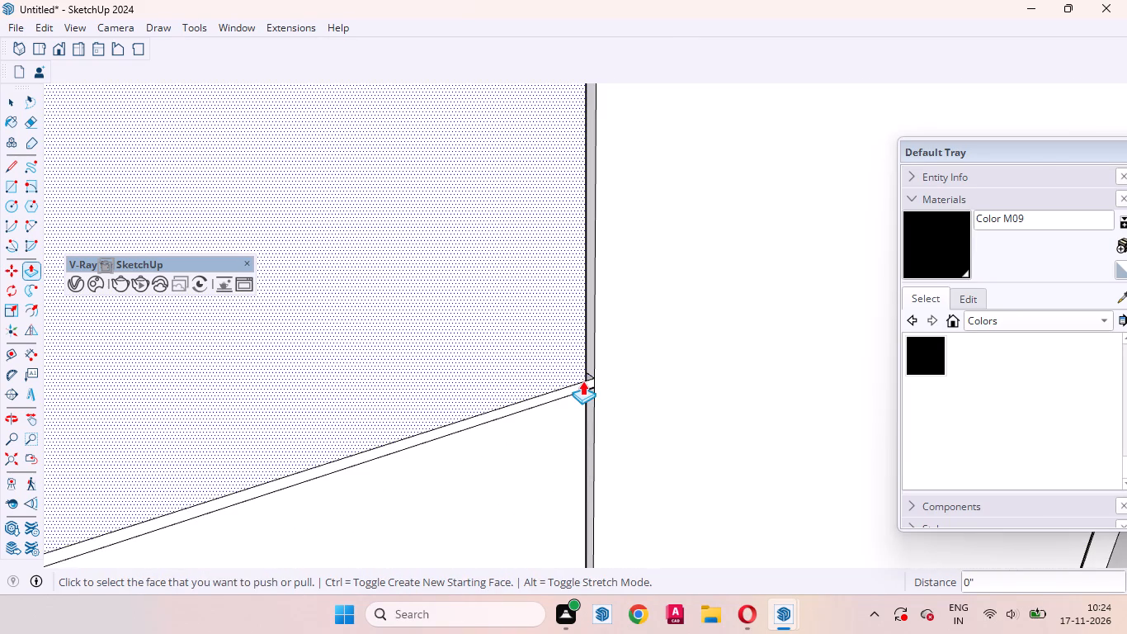
Push in the thin gap between the top two drawers and the top drawer's strip farther from the corner by the same depth.
double_click(582, 383)
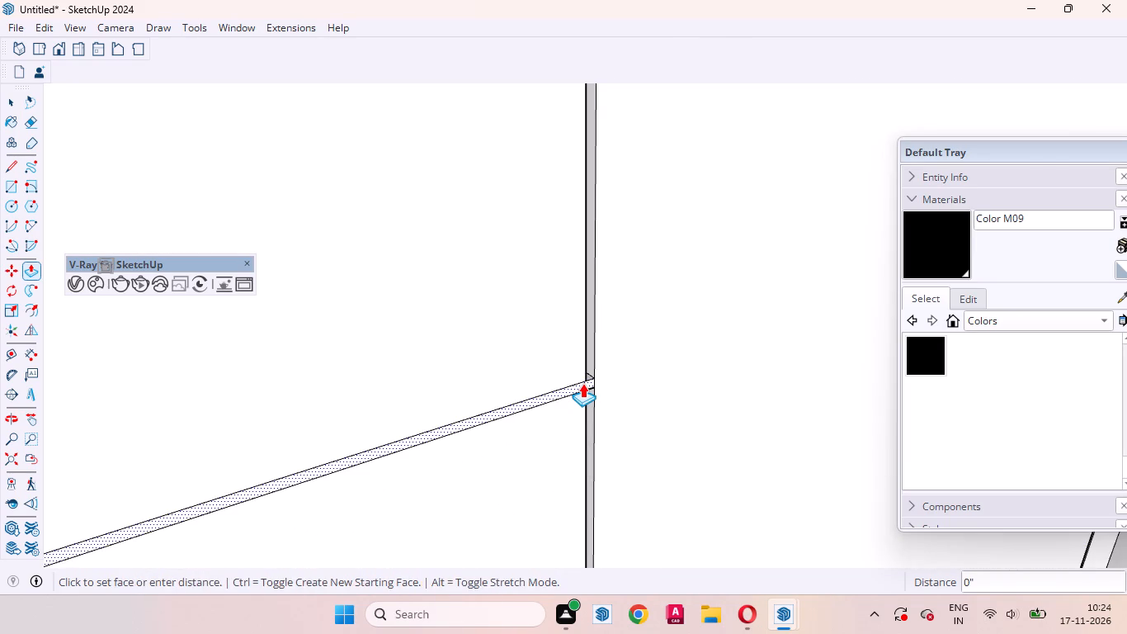
scroll(719, 336, down, 19)
scroll(704, 336, down, 2)
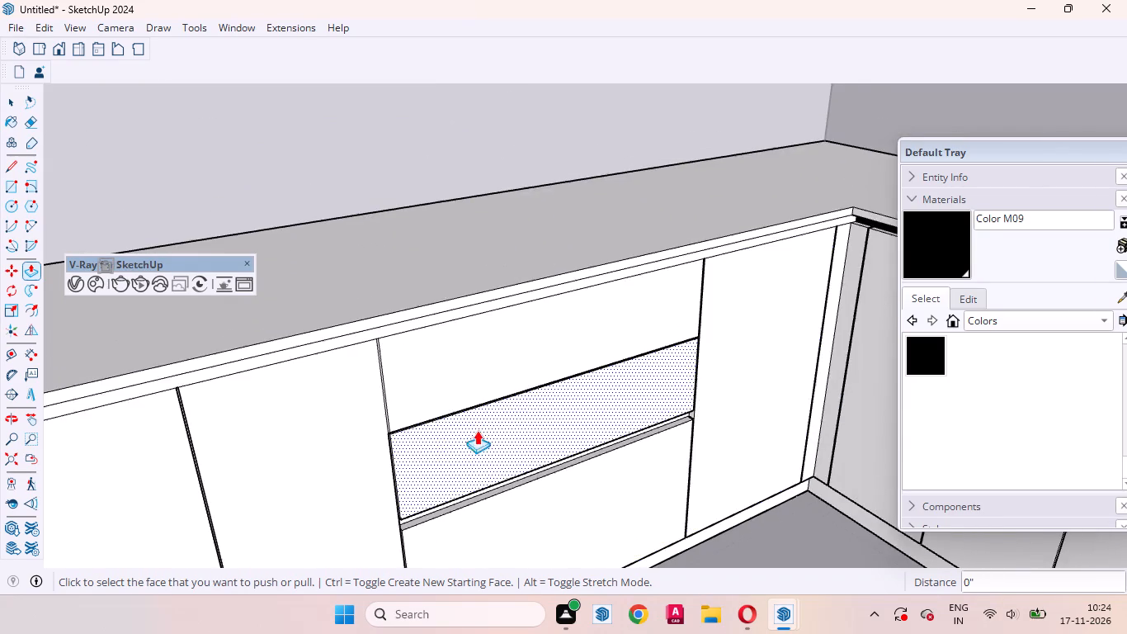
scroll(463, 438, up, 20)
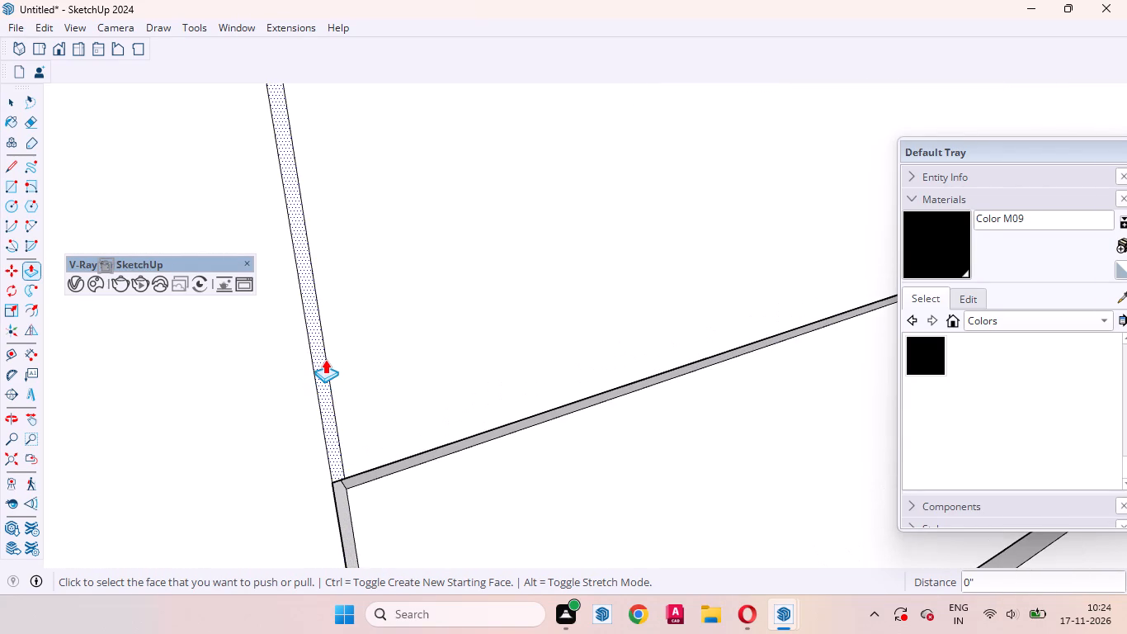
double_click(325, 359)
scroll(375, 345, down, 20)
scroll(375, 345, down, 1)
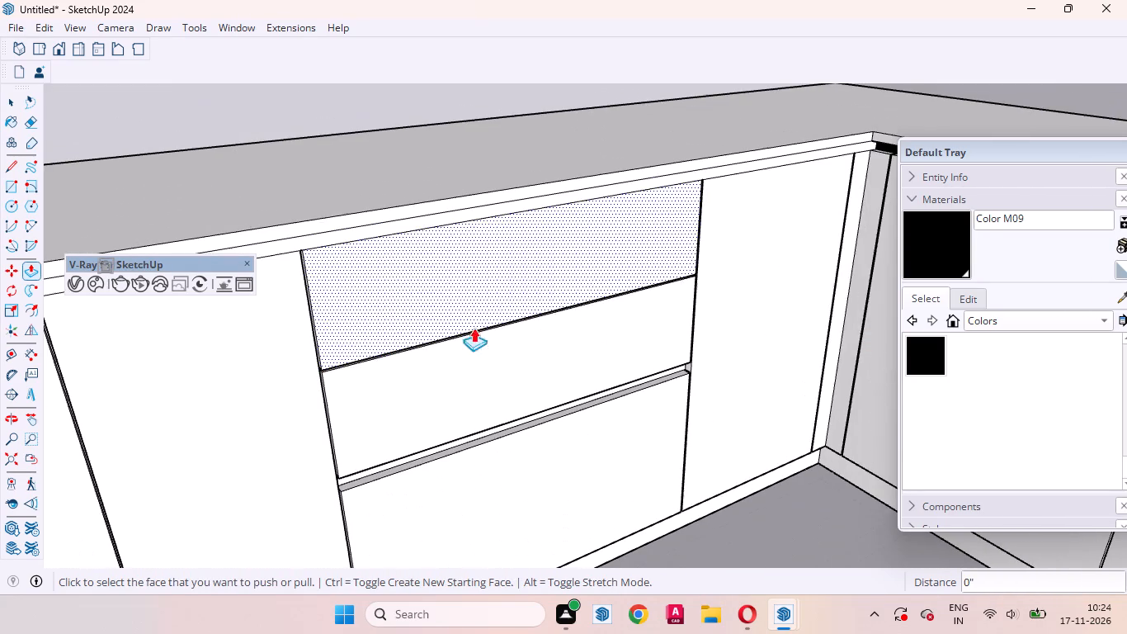
Paint the inner faces of the recess above the wide panel's bottom drawer black with Color M09.
click(952, 239)
scroll(559, 464, up, 12)
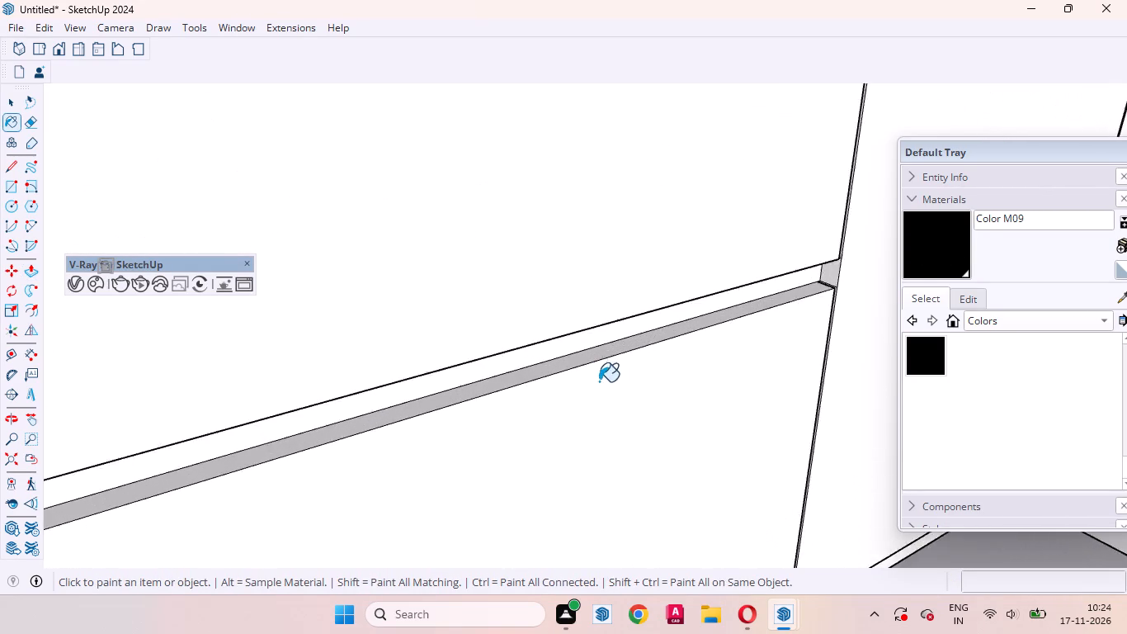
scroll(599, 381, up, 5)
click(536, 319)
click(567, 339)
middle_drag(606, 363, 562, 187)
click(551, 272)
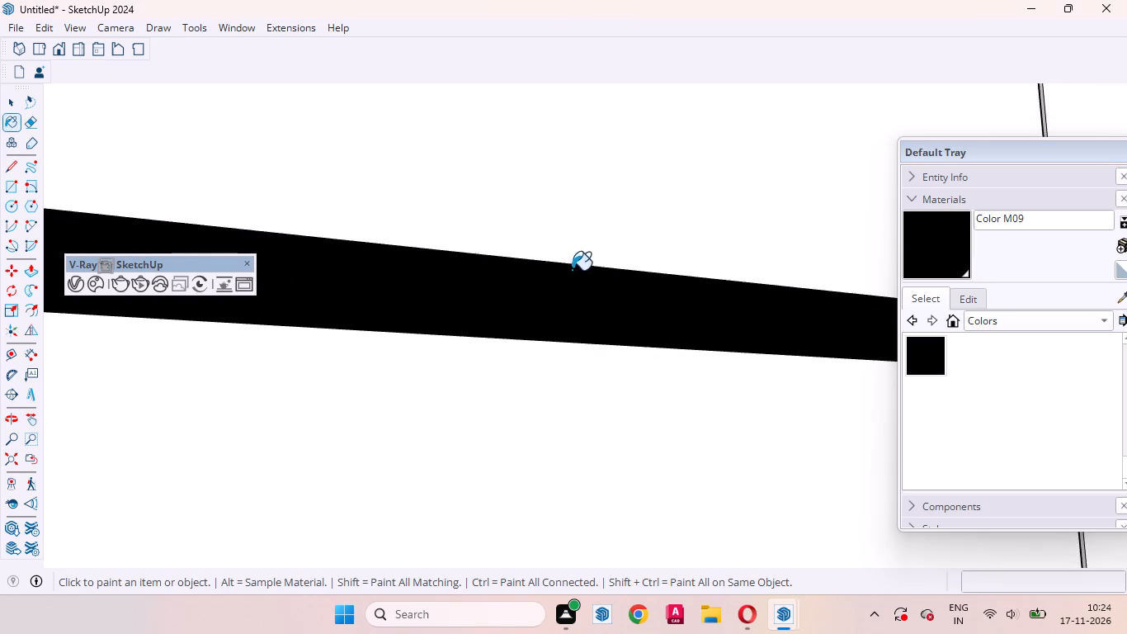
middle_drag(577, 306, 582, 385)
scroll(593, 409, down, 19)
scroll(641, 420, up, 1)
scroll(642, 420, down, 1)
key(space)
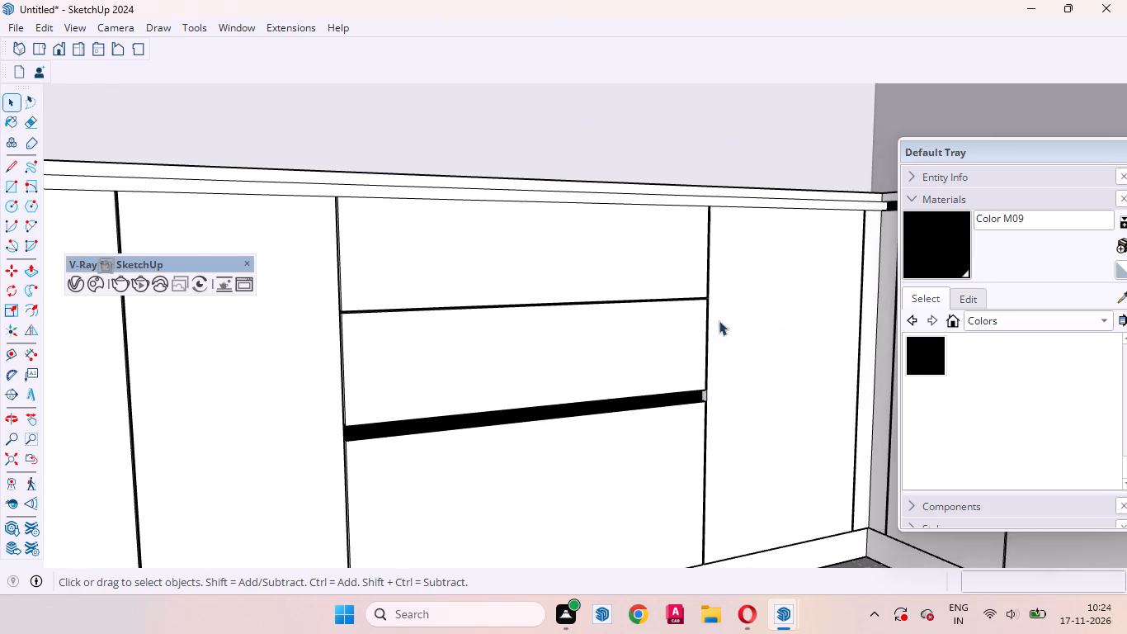
Exit the counter group and view the whole kitchen with its counter fronts.
scroll(734, 278, down, 9)
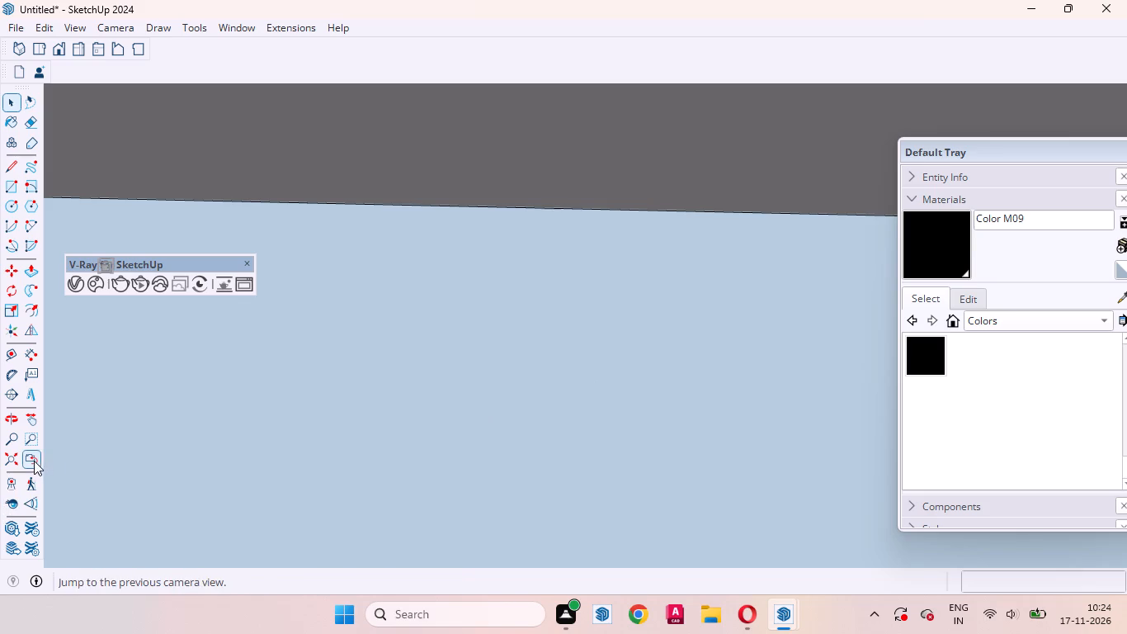
click(34, 461)
middle_drag(442, 433, 710, 432)
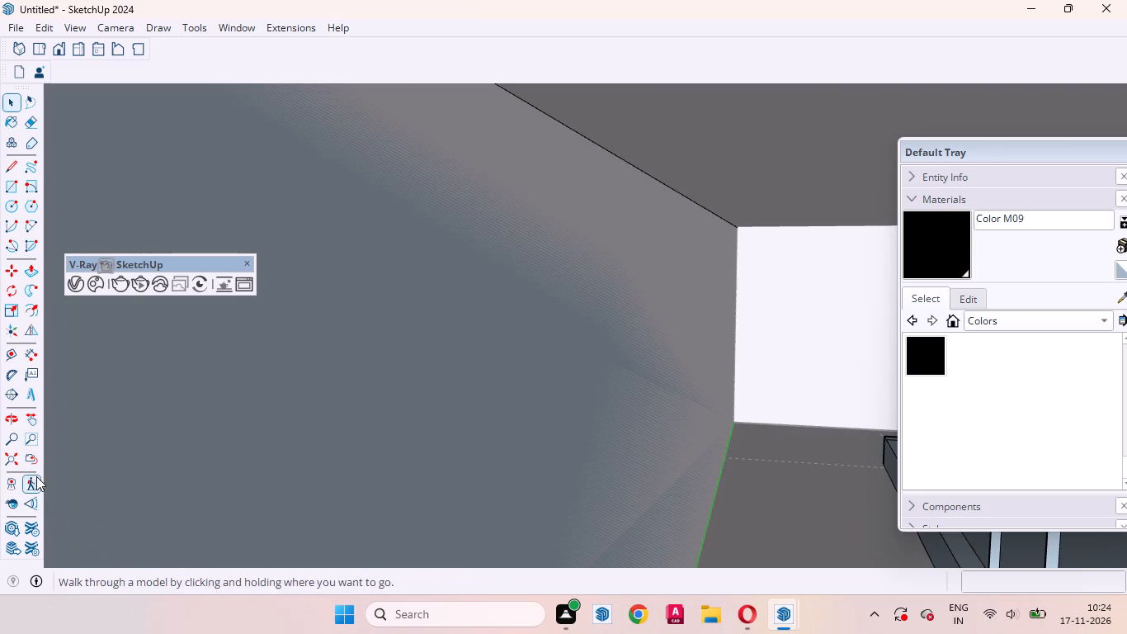
click(35, 463)
scroll(386, 462, down, 8)
middle_drag(459, 461, 581, 478)
scroll(582, 474, down, 12)
middle_drag(595, 498, 747, 483)
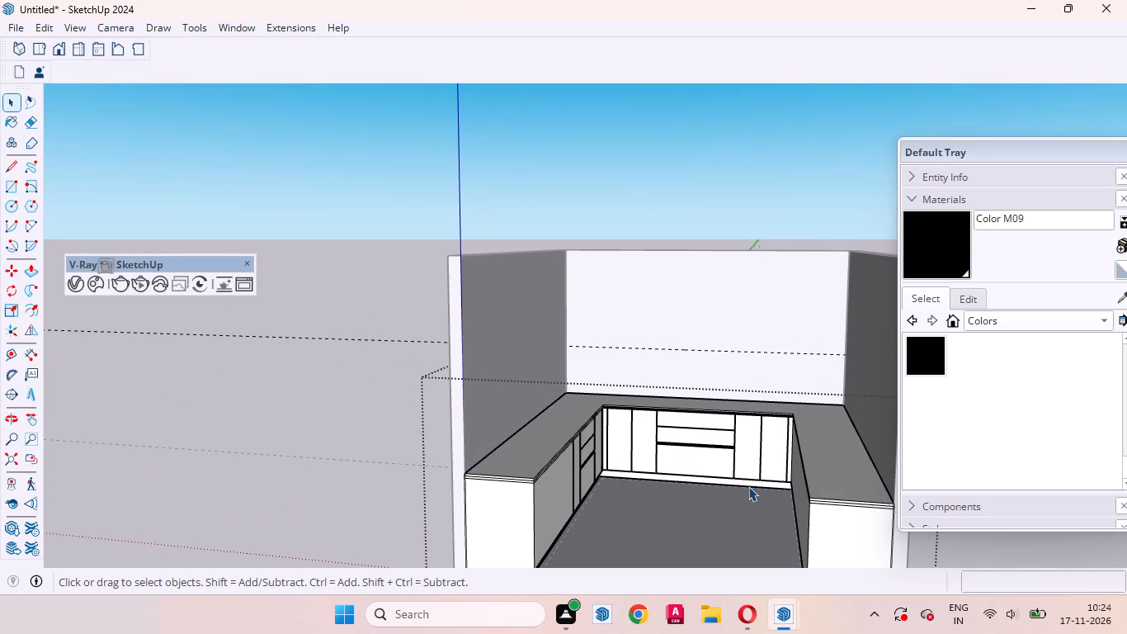
click(380, 462)
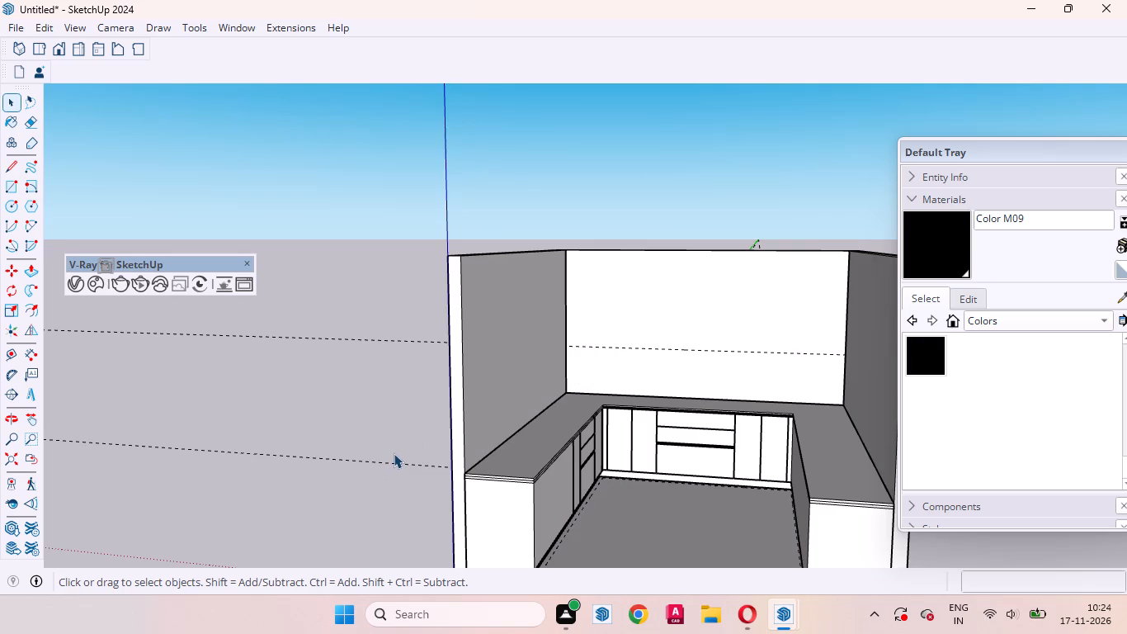
scroll(640, 409, up, 3)
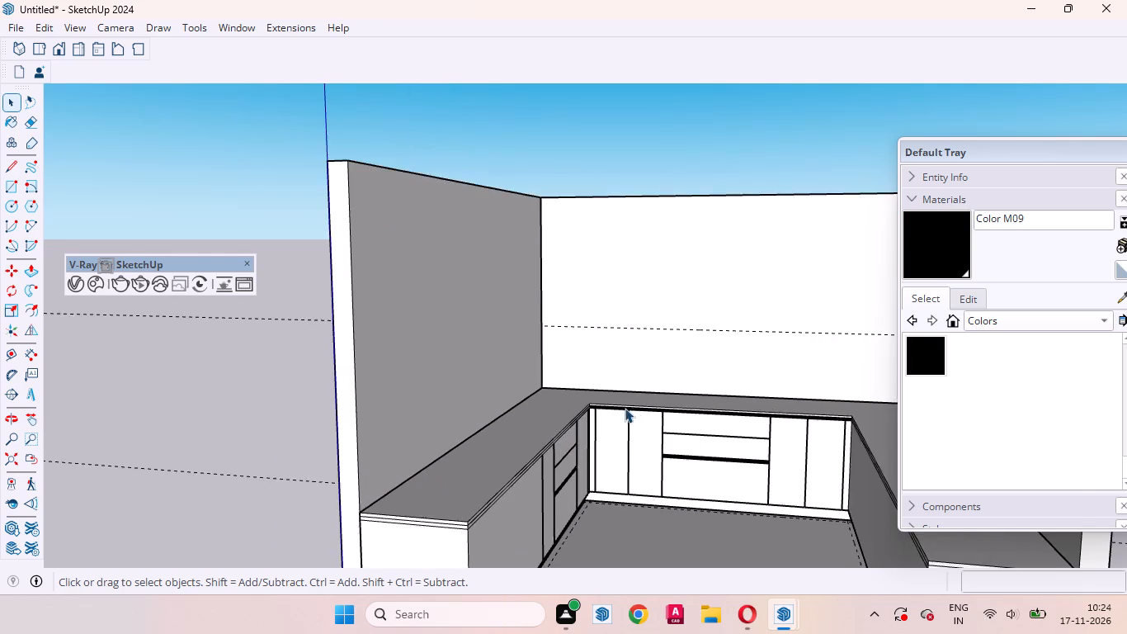
scroll(625, 408, up, 2)
scroll(457, 437, down, 3)
Reopen the counter group and draw a vertical line about 1 9/16" long across the countertop's front edge, at the blank end panel's inner corner.
middle_drag(537, 472, 378, 545)
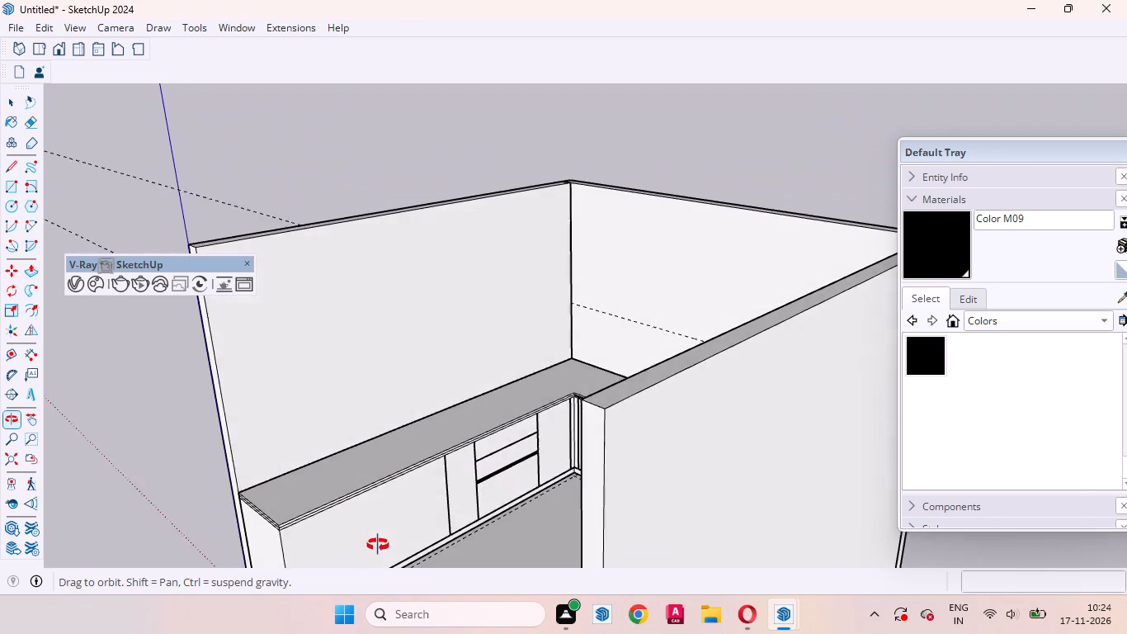
middle_drag(378, 545, 384, 549)
click(377, 528)
double_click(414, 494)
click(385, 519)
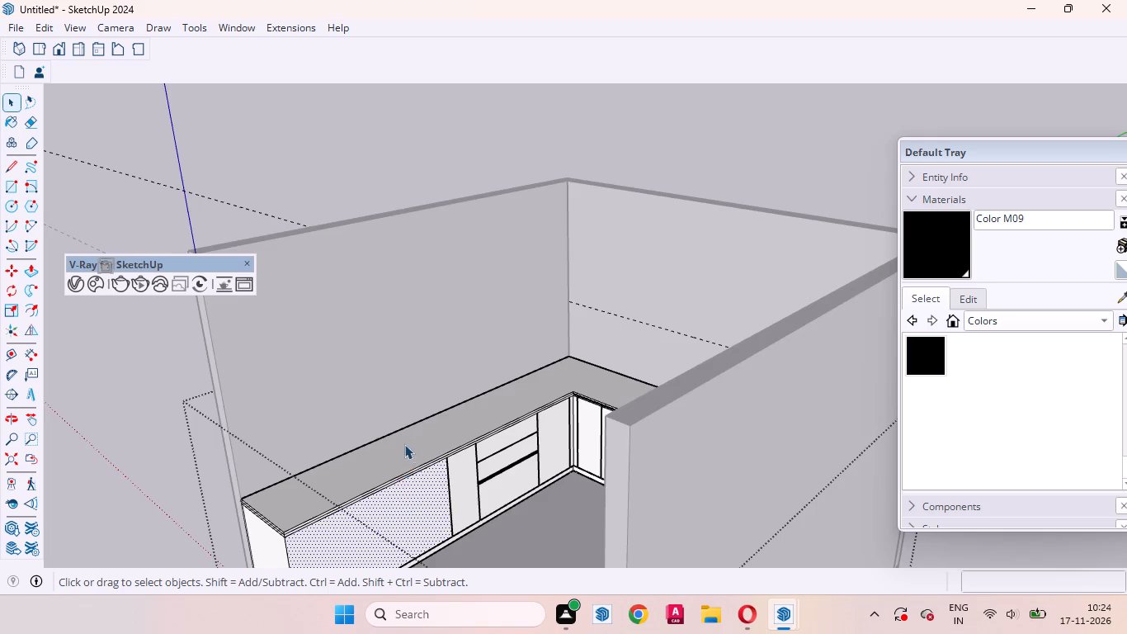
scroll(403, 440, up, 10)
middle_drag(458, 482, 405, 472)
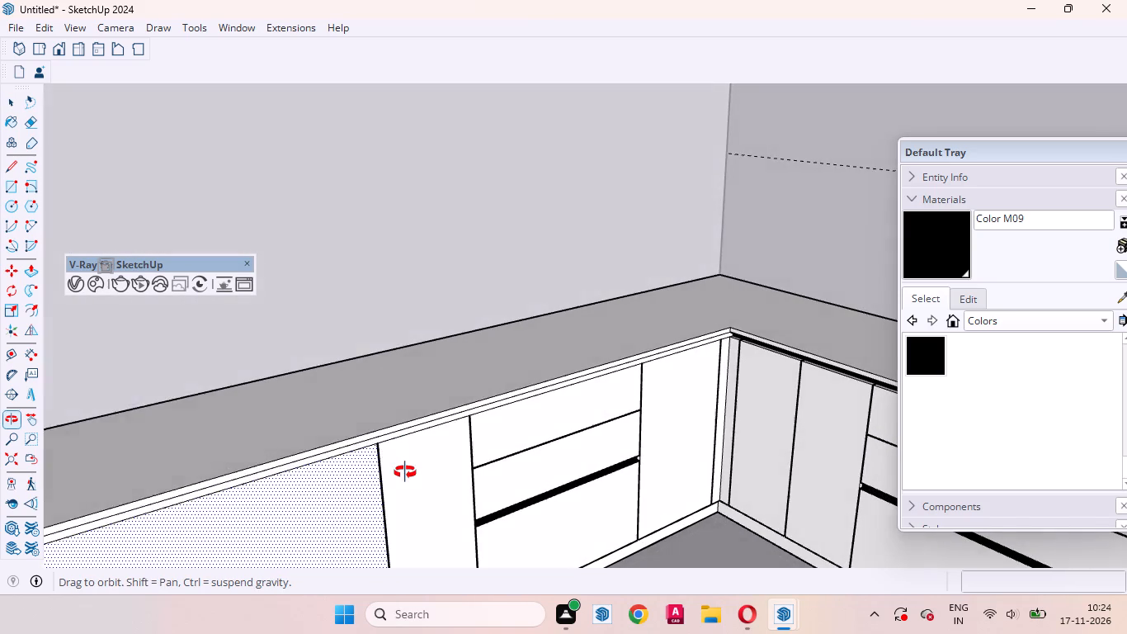
middle_drag(405, 472, 399, 469)
scroll(366, 461, up, 3)
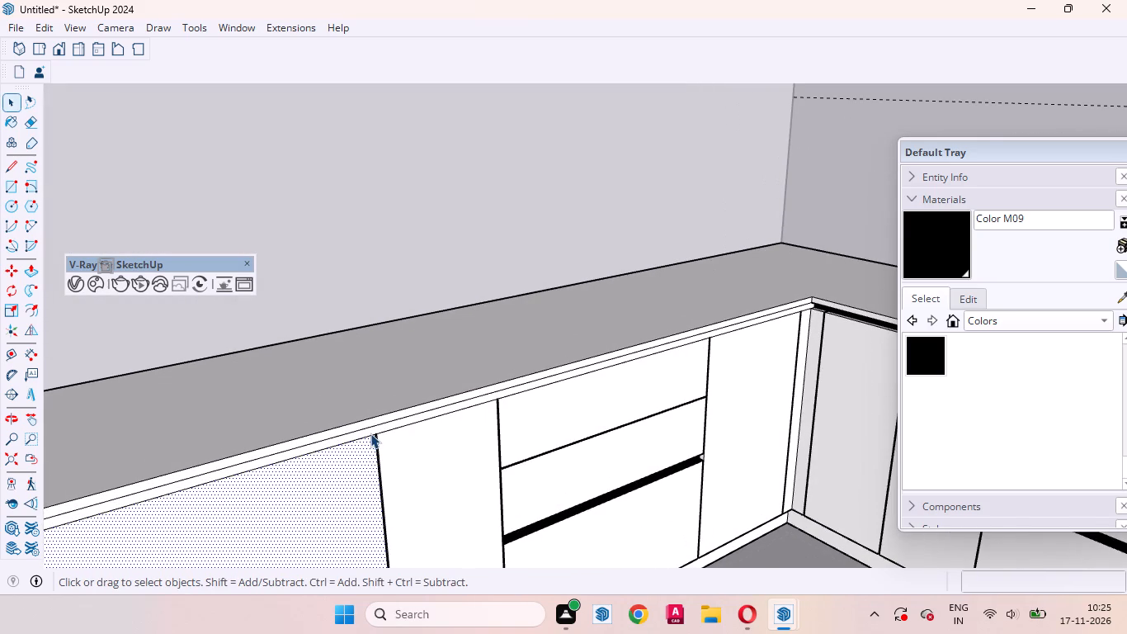
scroll(370, 433, up, 9)
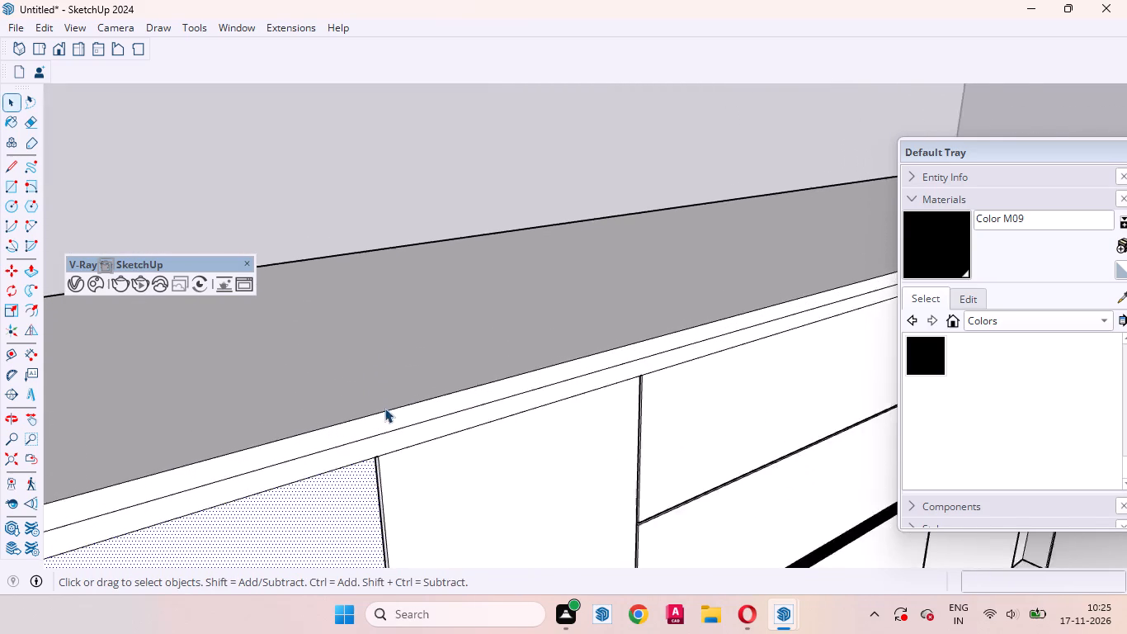
scroll(384, 408, up, 5)
middle_drag(350, 461, 303, 426)
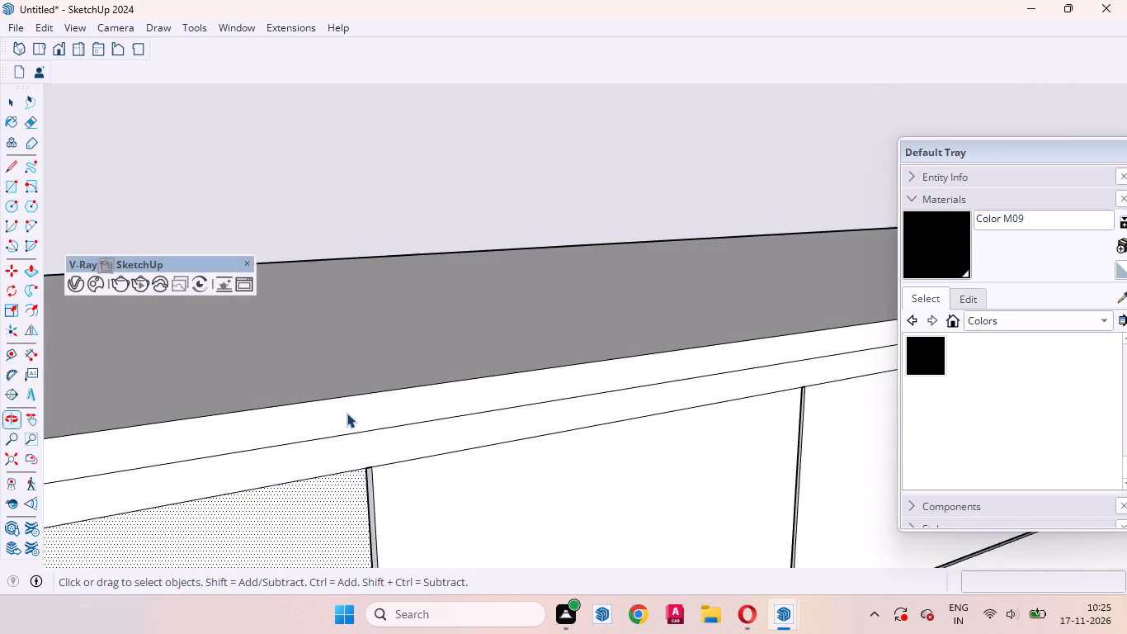
scroll(347, 413, up, 6)
key(l)
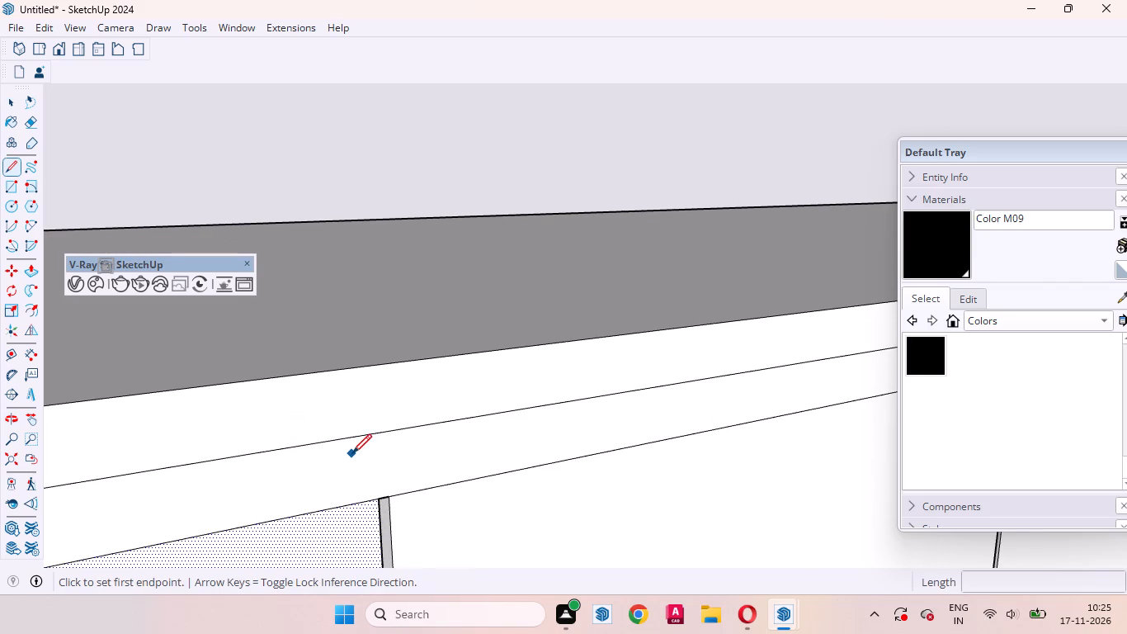
click(377, 501)
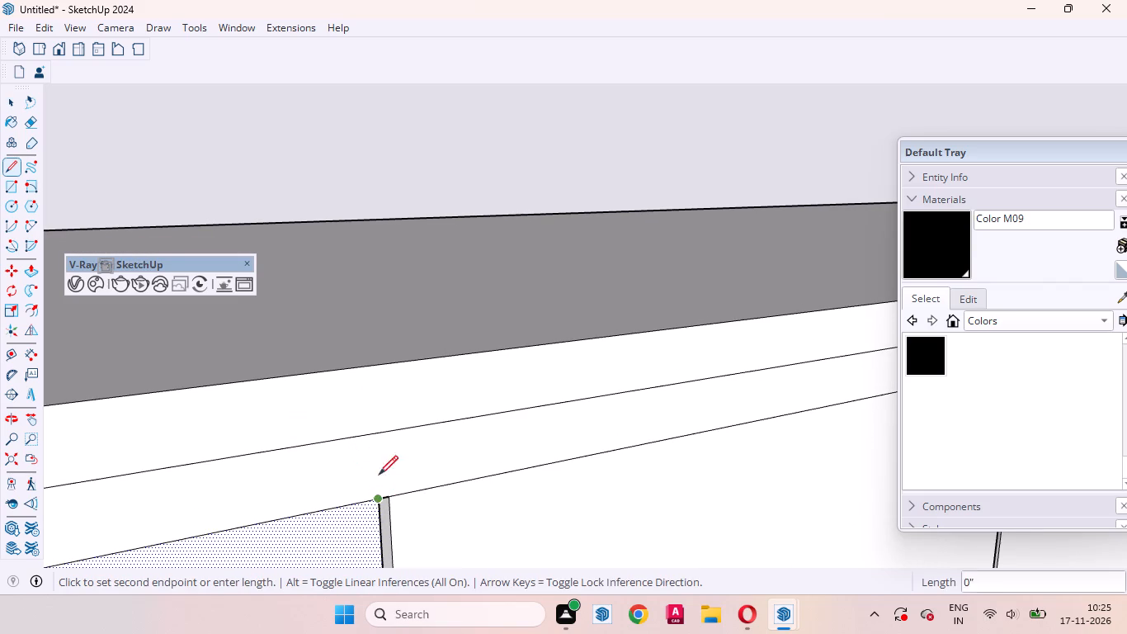
click(370, 367)
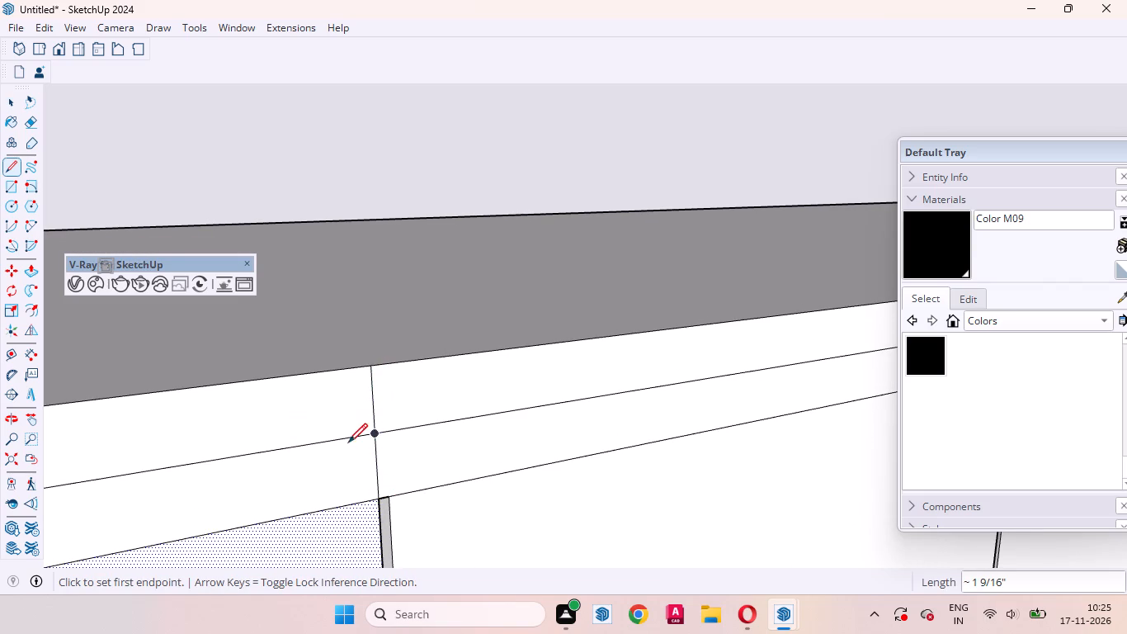
key(space)
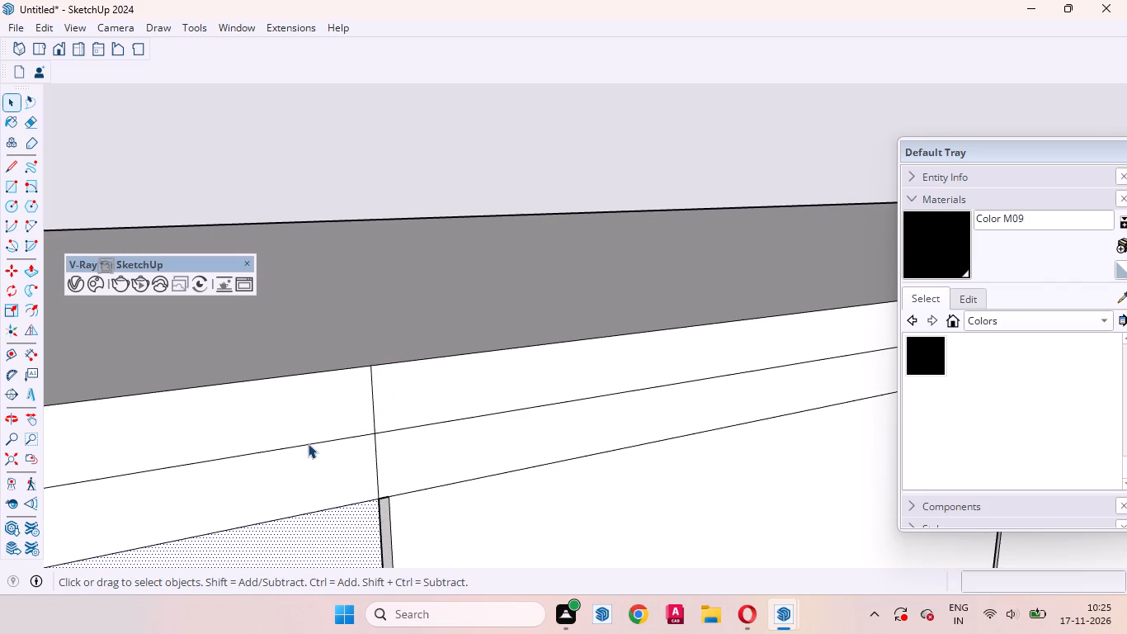
Erase the two horizontal countertop edge lines above the blank end panel to merge them into one face.
click(308, 443)
right_click(308, 443)
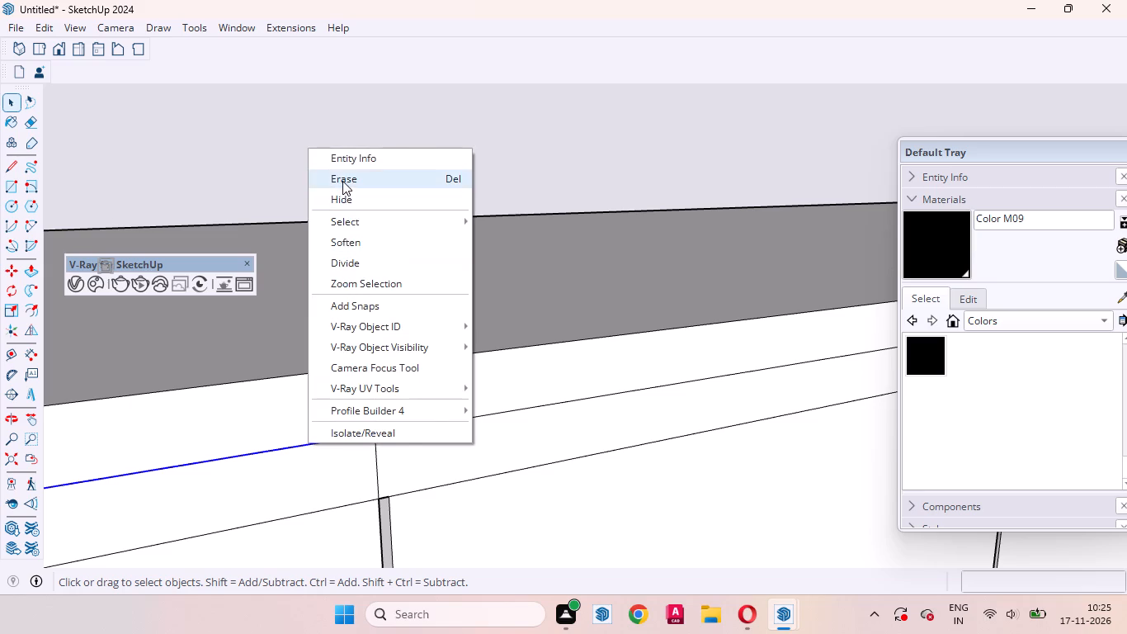
click(342, 181)
click(323, 511)
right_click(323, 511)
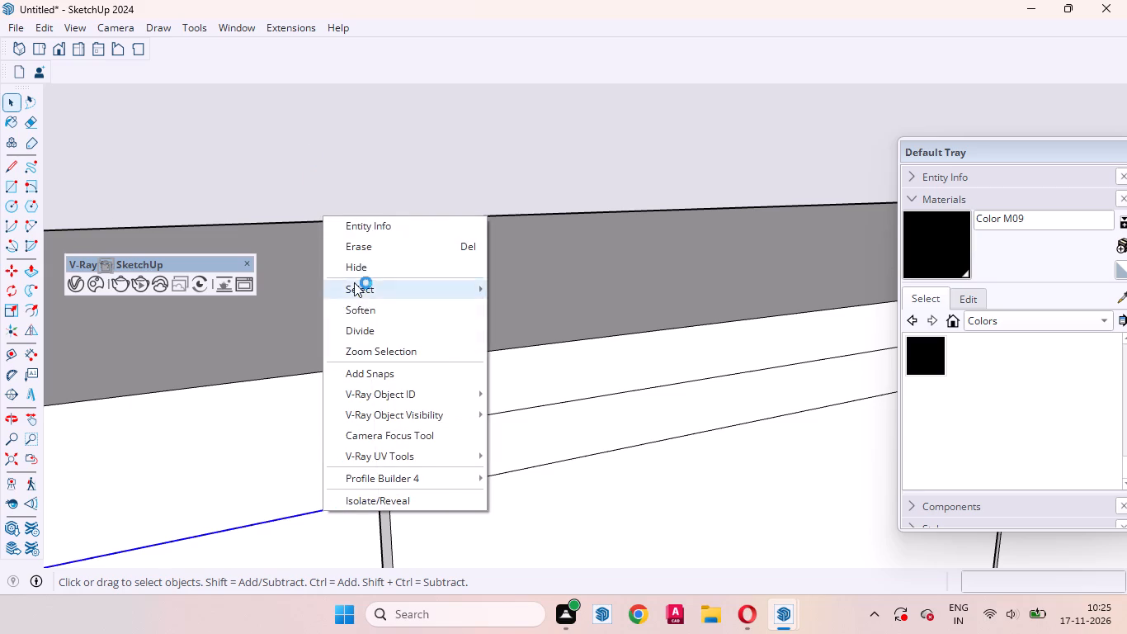
click(351, 247)
click(309, 493)
Draw a 2' line across the countertop's top face, from the blank end panel's inner corner straight back to the wall edge.
scroll(661, 283, down, 9)
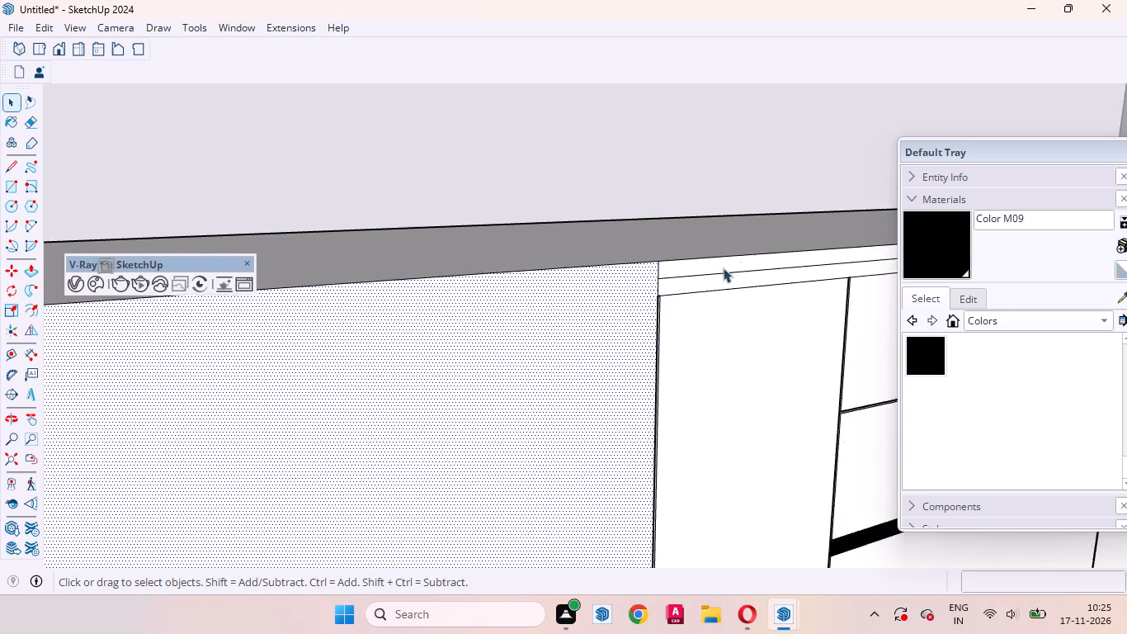
scroll(723, 267, down, 2)
middle_drag(587, 400, 548, 614)
scroll(742, 130, up, 4)
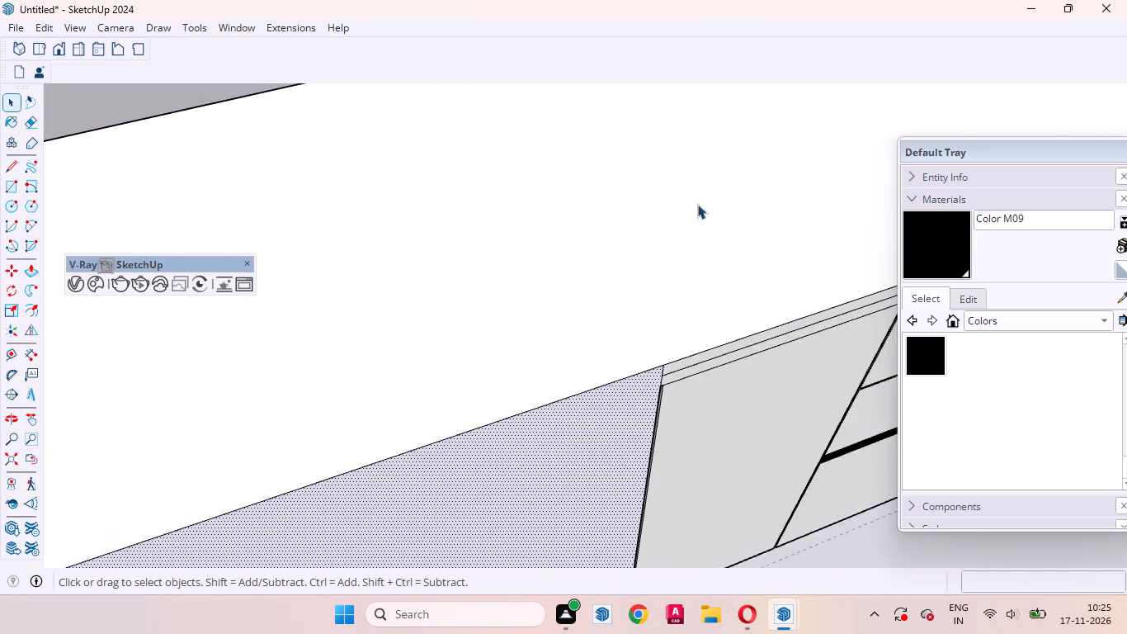
scroll(697, 204, up, 2)
click(472, 398)
scroll(668, 366, down, 9)
middle_drag(637, 438, 562, 424)
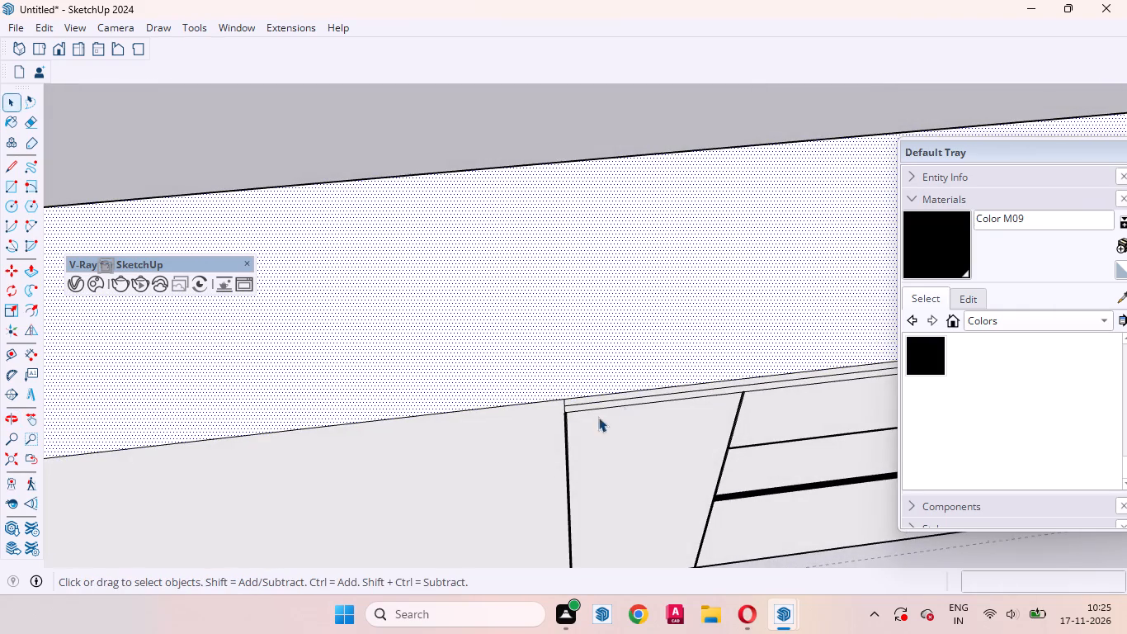
key(l)
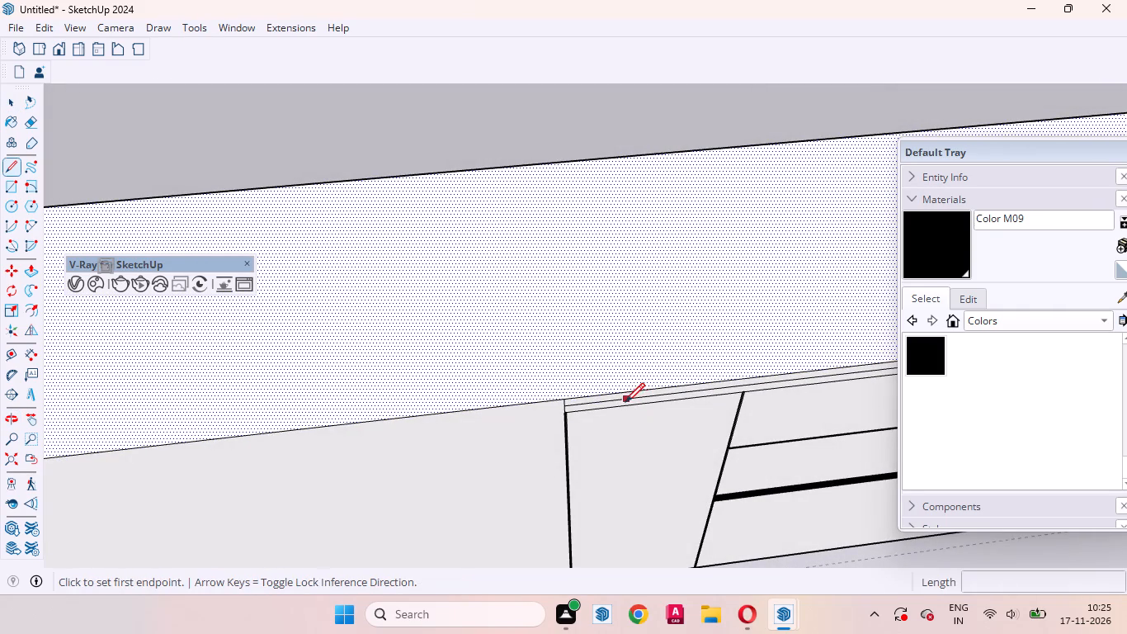
click(565, 399)
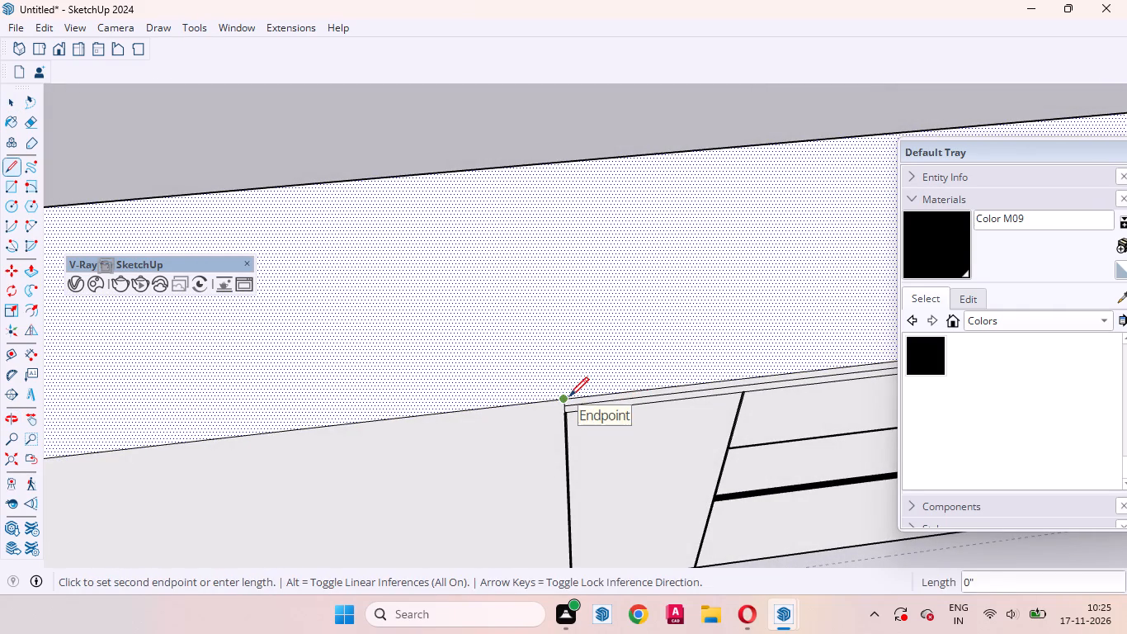
click(533, 164)
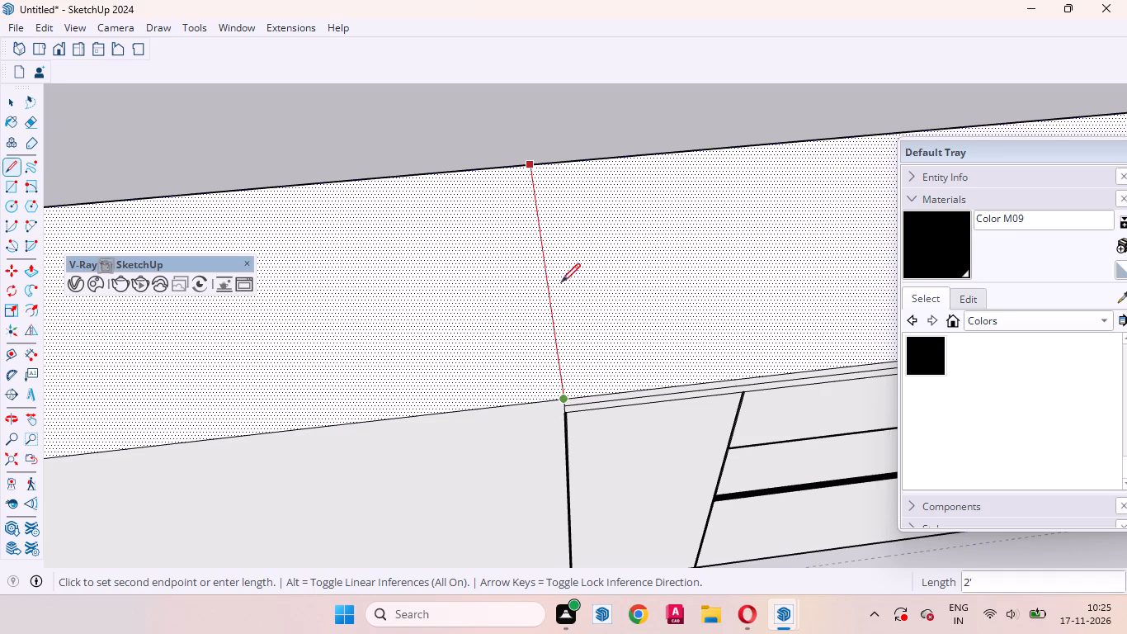
key(space)
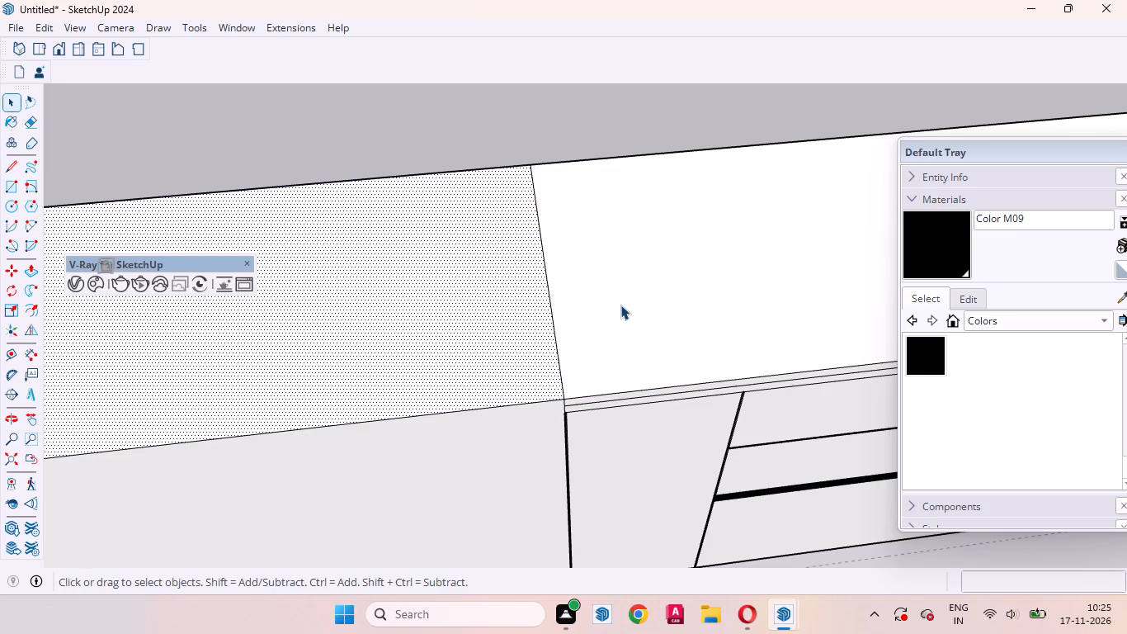
Place a vertical guide on the blank end panel, 24" from its inner edge towards the open end of the counter.
scroll(582, 388, up, 3)
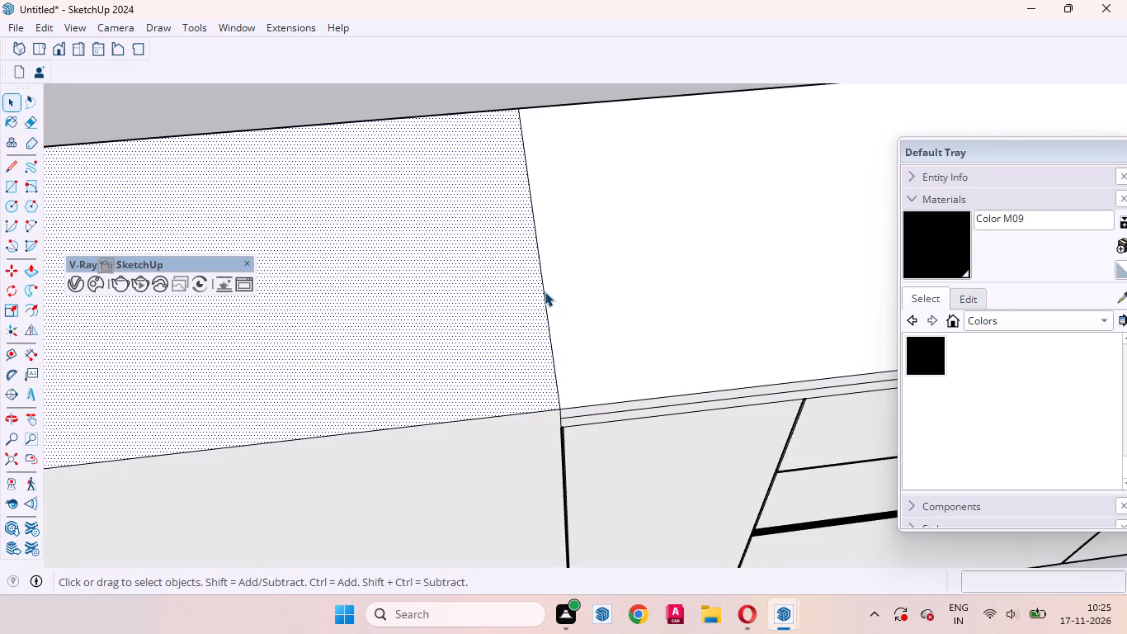
click(543, 291)
scroll(708, 256, down, 7)
middle_drag(618, 375, 587, 270)
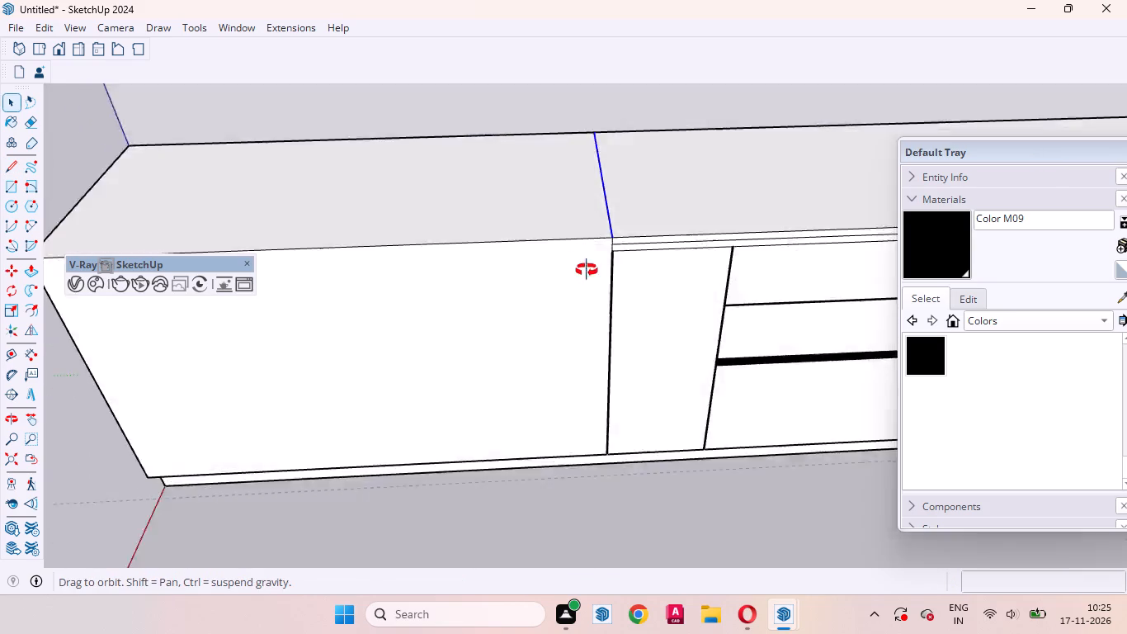
middle_drag(587, 270, 582, 237)
scroll(587, 217, up, 4)
scroll(572, 130, up, 1)
key(t)
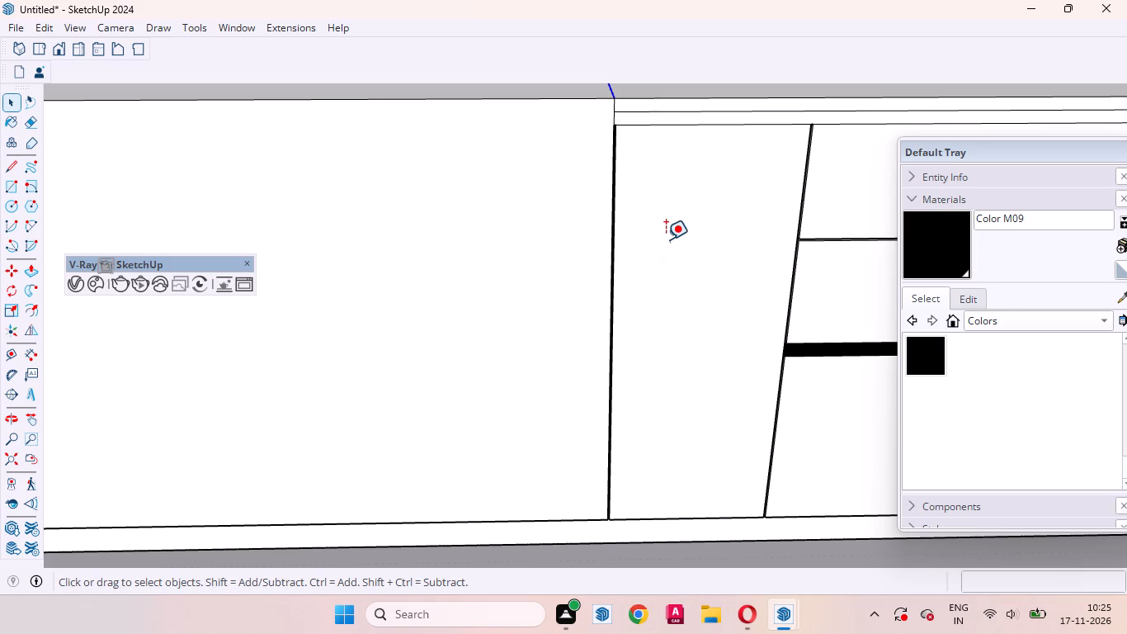
click(611, 114)
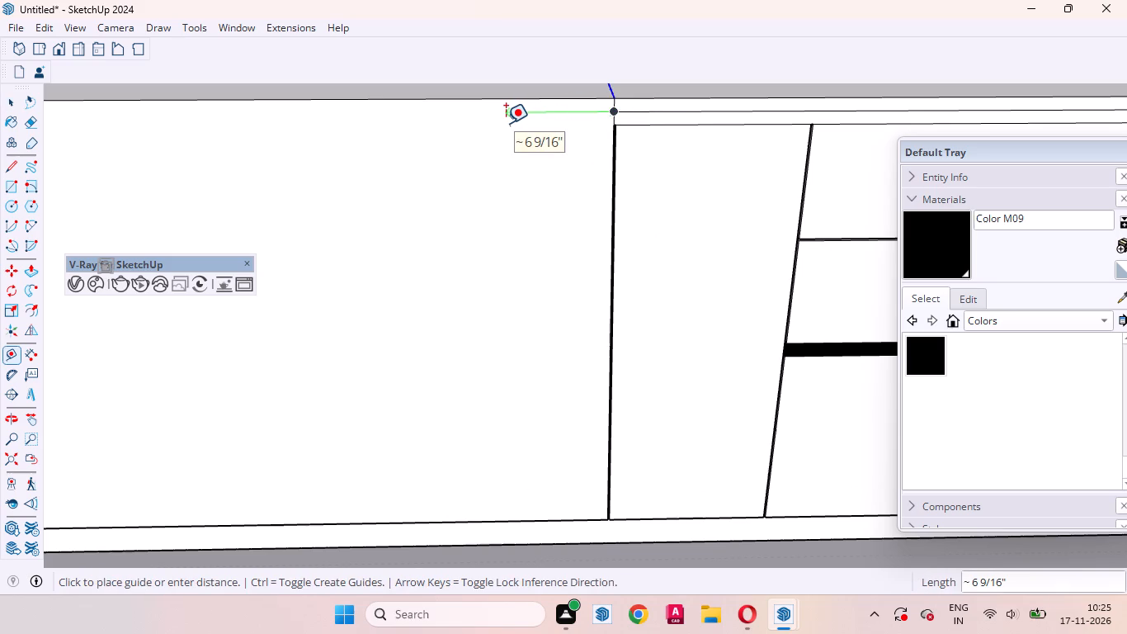
key(space)
key(t)
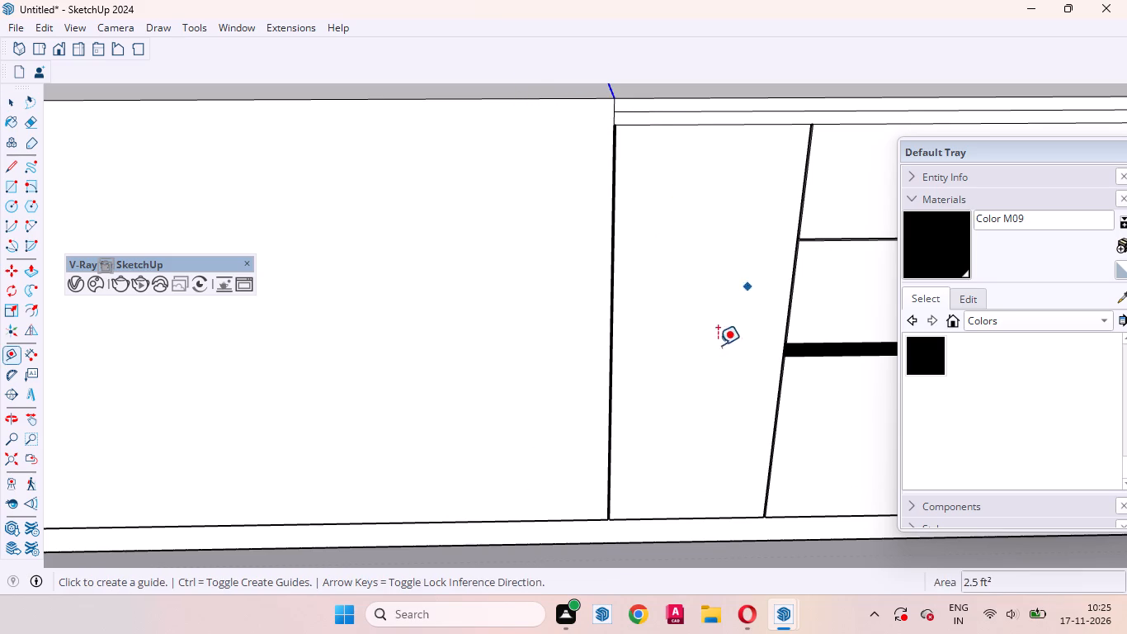
click(607, 263)
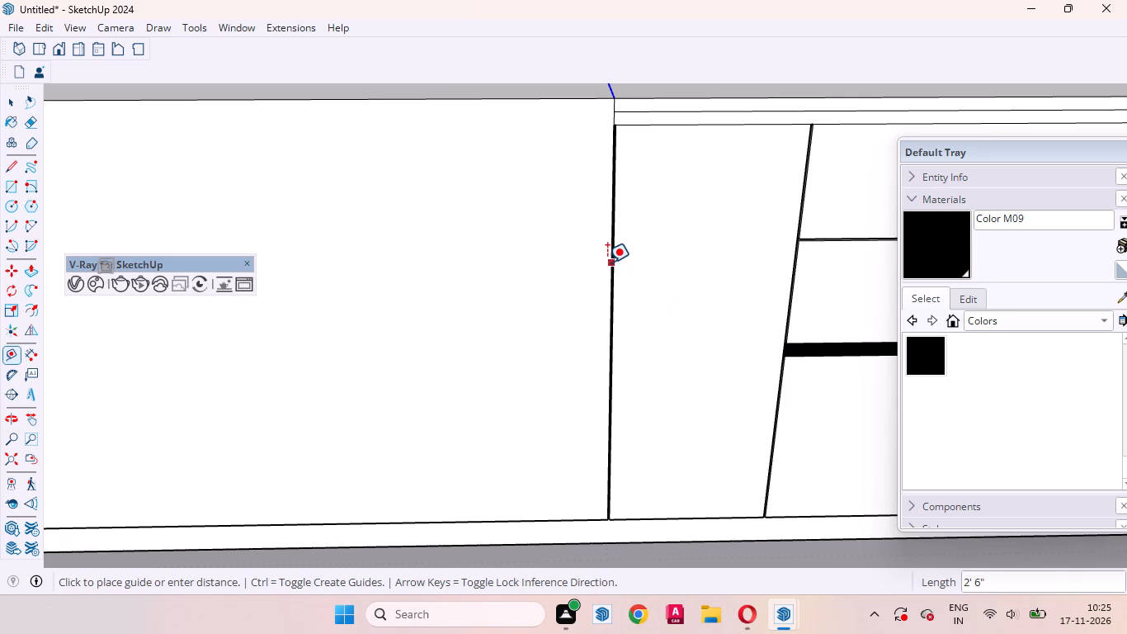
text(24)
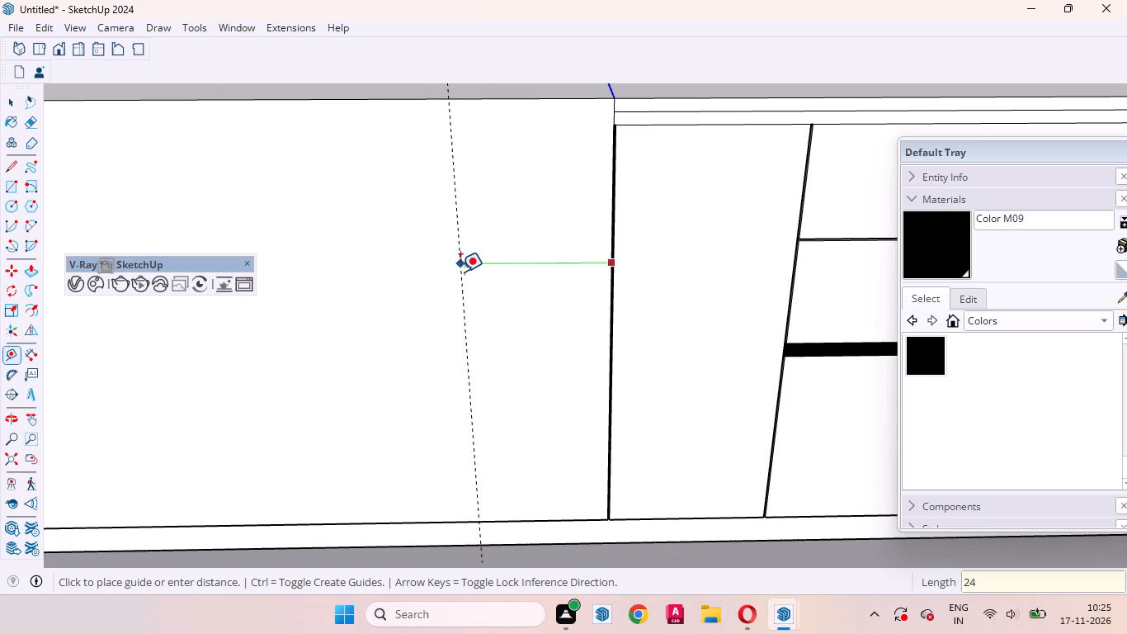
key(Return)
key(space)
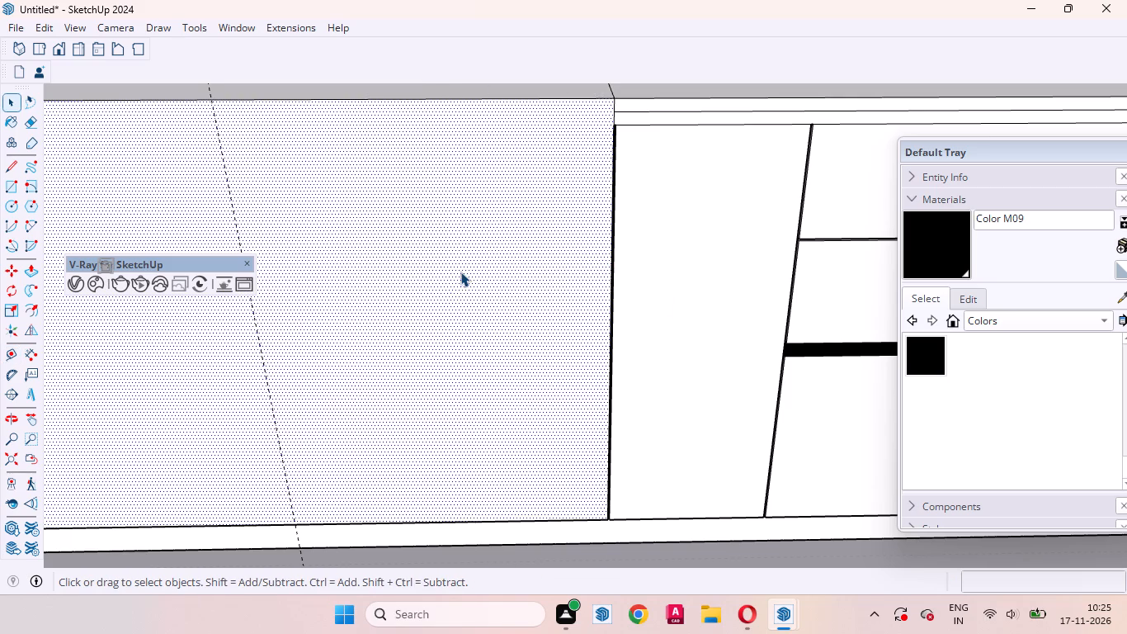
Draw a rectangle 2' by about 2' 7 9/16" on the blank end panel, between the guide and the panel's inner edge.
middle_drag(472, 293, 596, 273)
scroll(582, 299, down, 13)
middle_drag(464, 419, 466, 422)
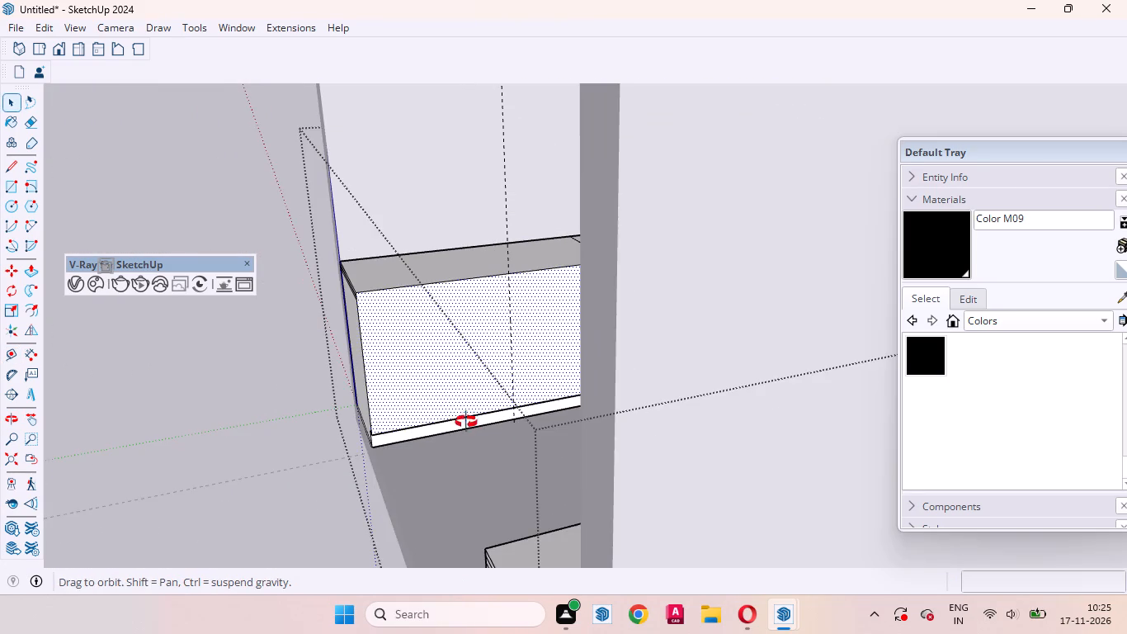
middle_drag(466, 422, 642, 421)
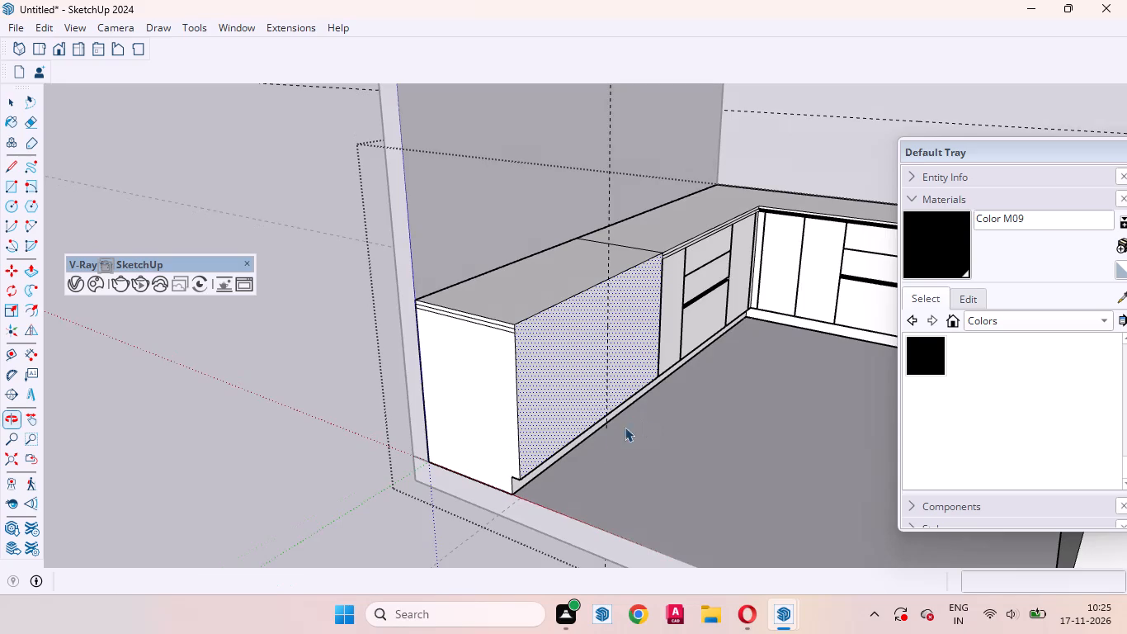
scroll(328, 452, down, 9)
scroll(554, 372, up, 9)
click(405, 415)
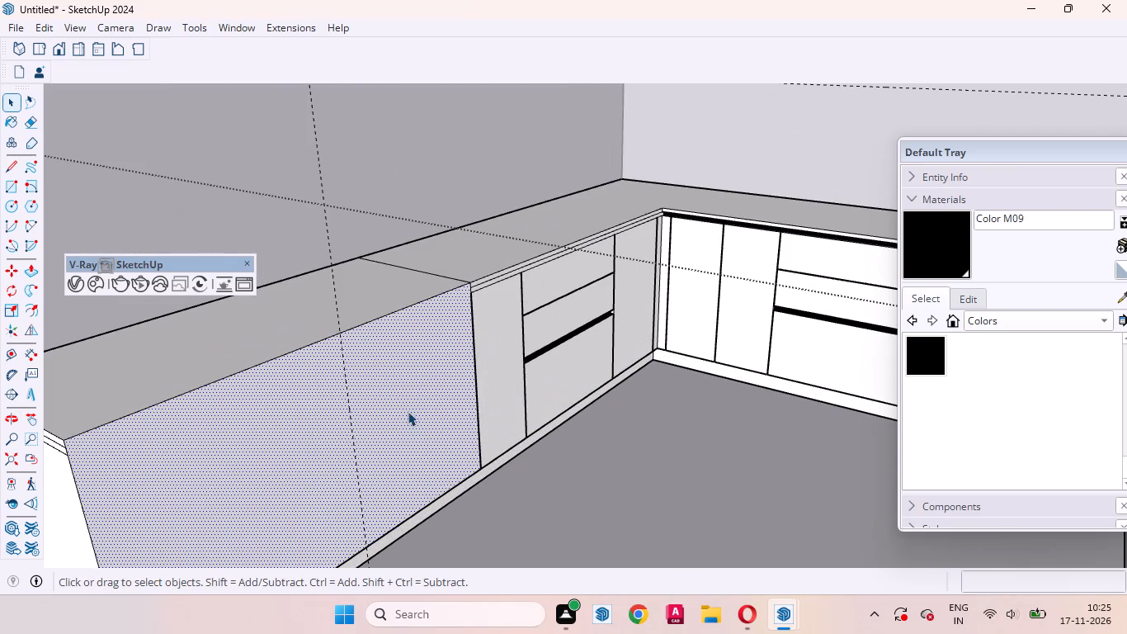
middle_drag(430, 431, 405, 449)
key(r)
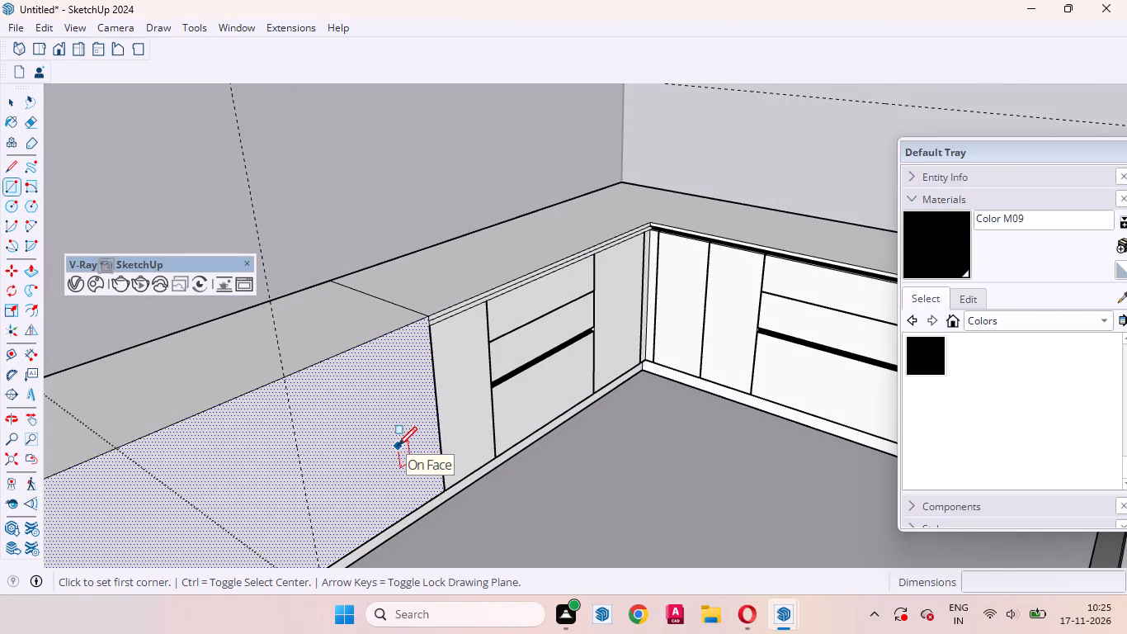
scroll(382, 377, down, 2)
scroll(386, 359, up, 1)
scroll(394, 346, down, 1)
scroll(401, 493, up, 7)
scroll(360, 393, down, 3)
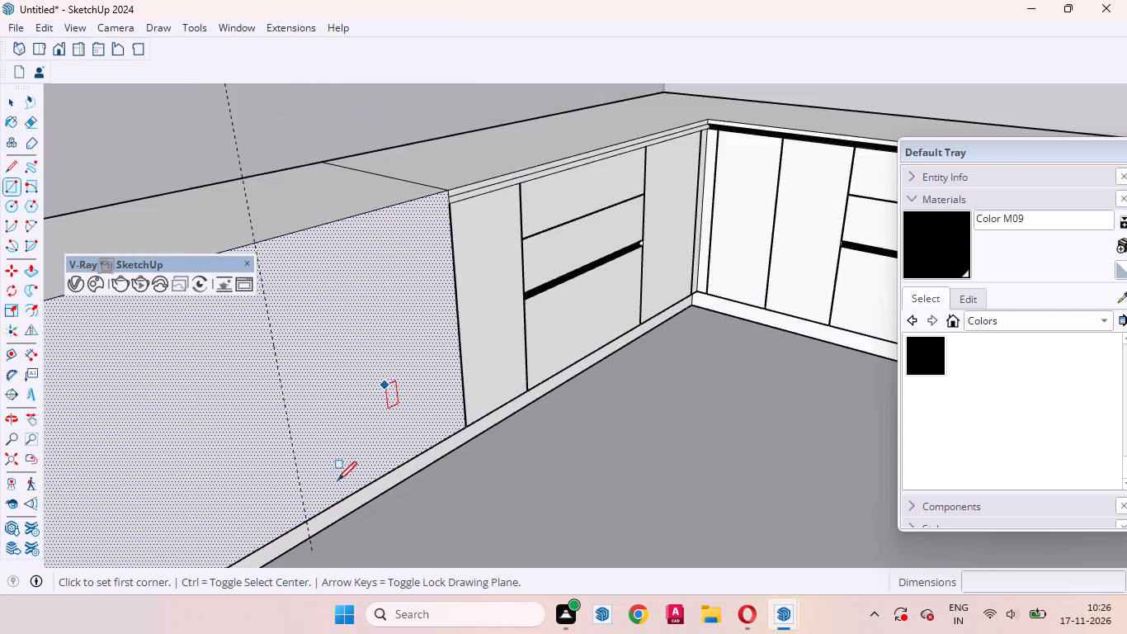
scroll(337, 482, up, 4)
click(293, 538)
scroll(340, 393, down, 6)
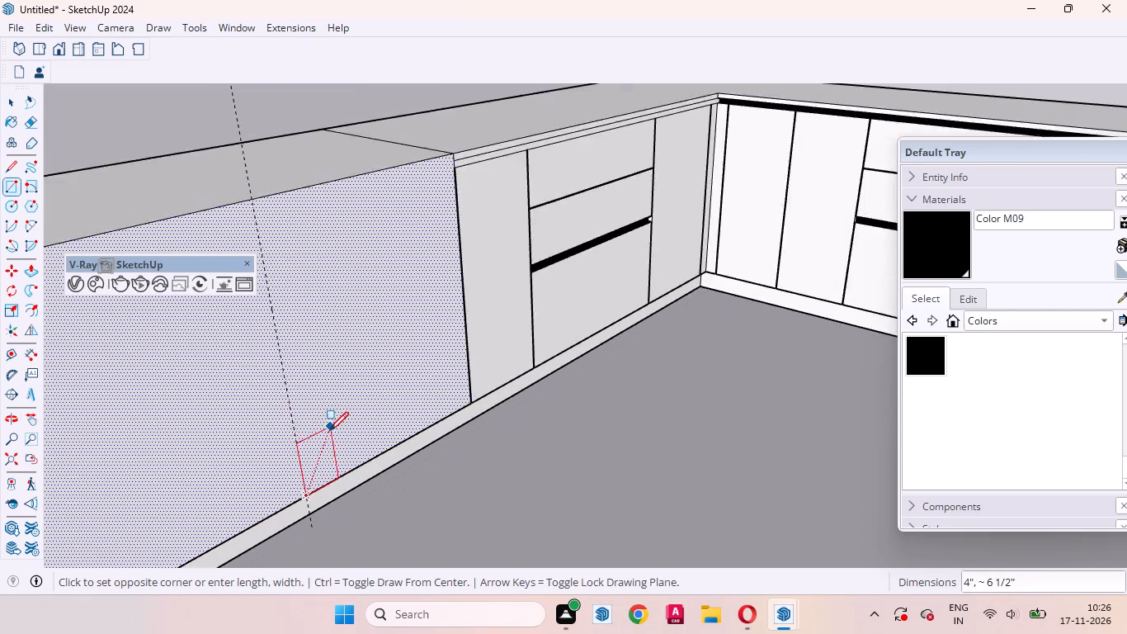
scroll(329, 431, down, 2)
click(412, 239)
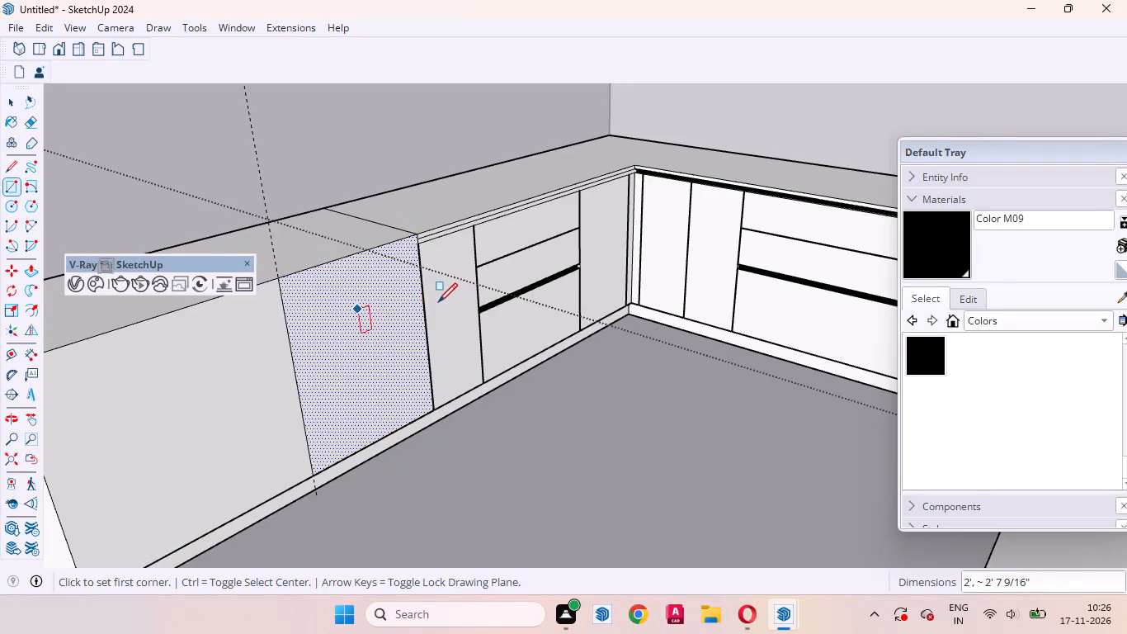
key(space)
Draw a 2' line across the countertop from the new rectangle's upper outer corner to the wall edge.
scroll(438, 379, down, 4)
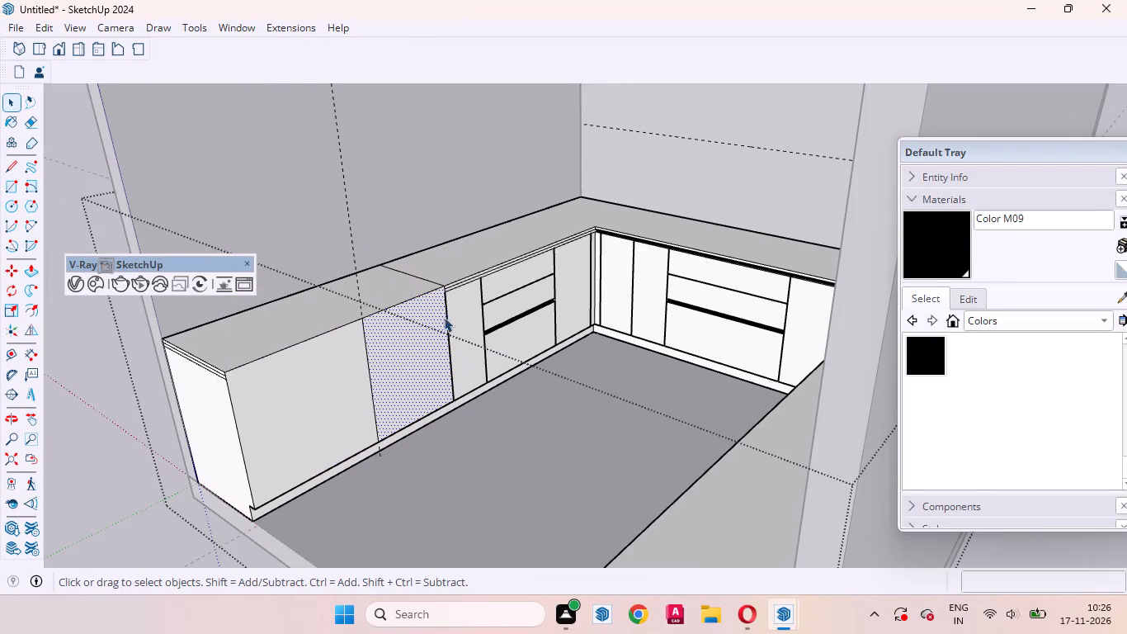
scroll(343, 323, up, 2)
key(l)
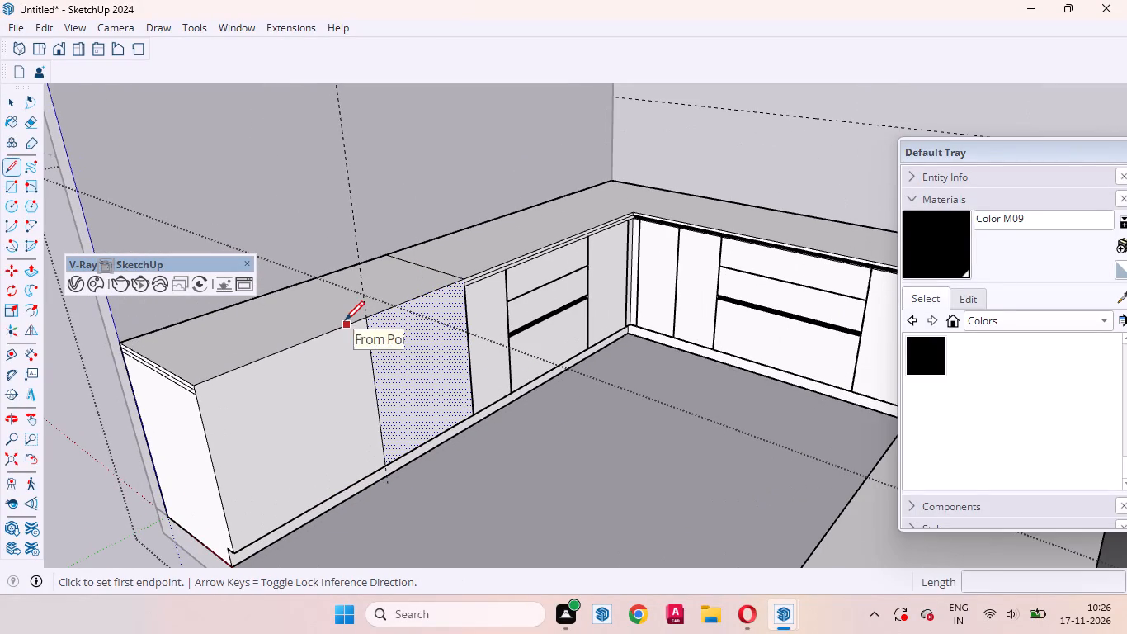
click(366, 317)
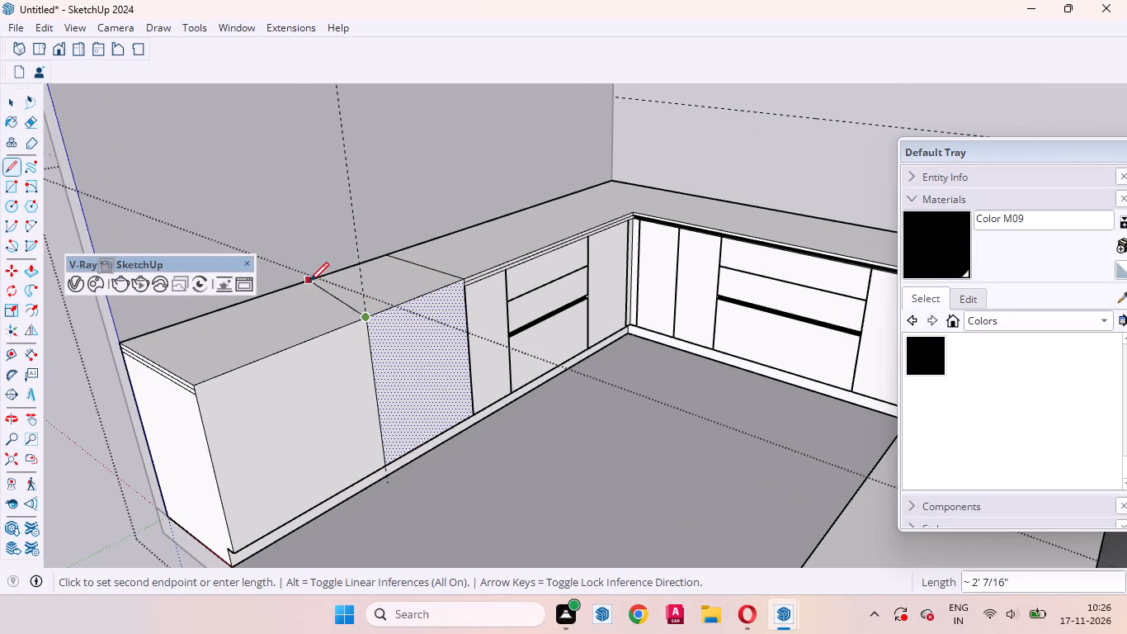
click(285, 288)
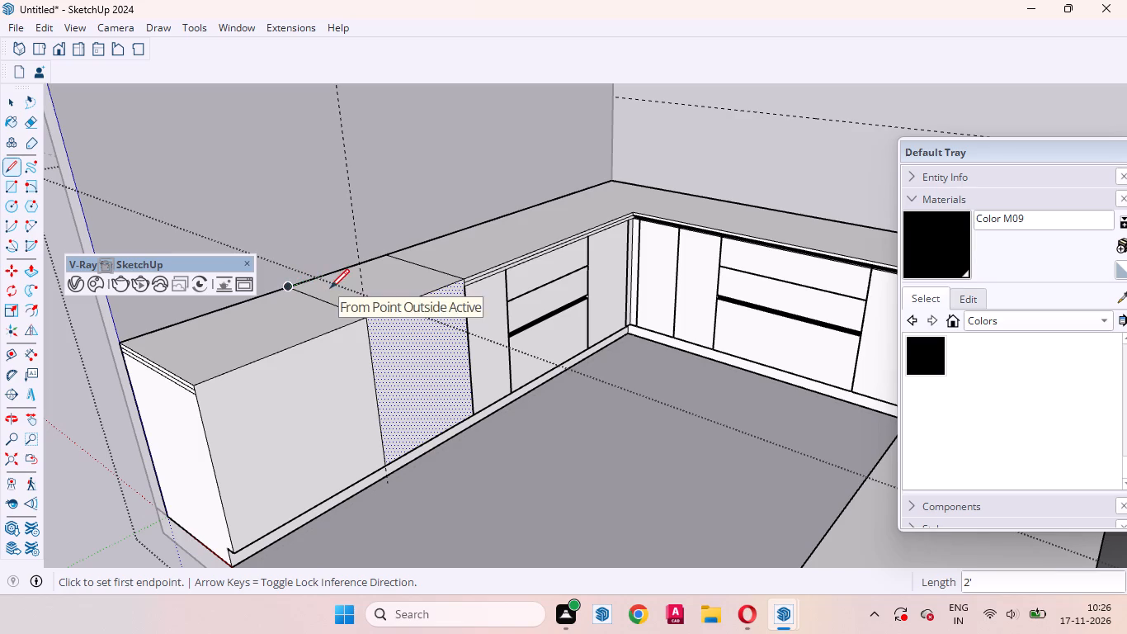
key(space)
Push/Pull the 2' square countertop section up about 6' 7/16" to the top of the wall, forming a tall unit.
click(365, 291)
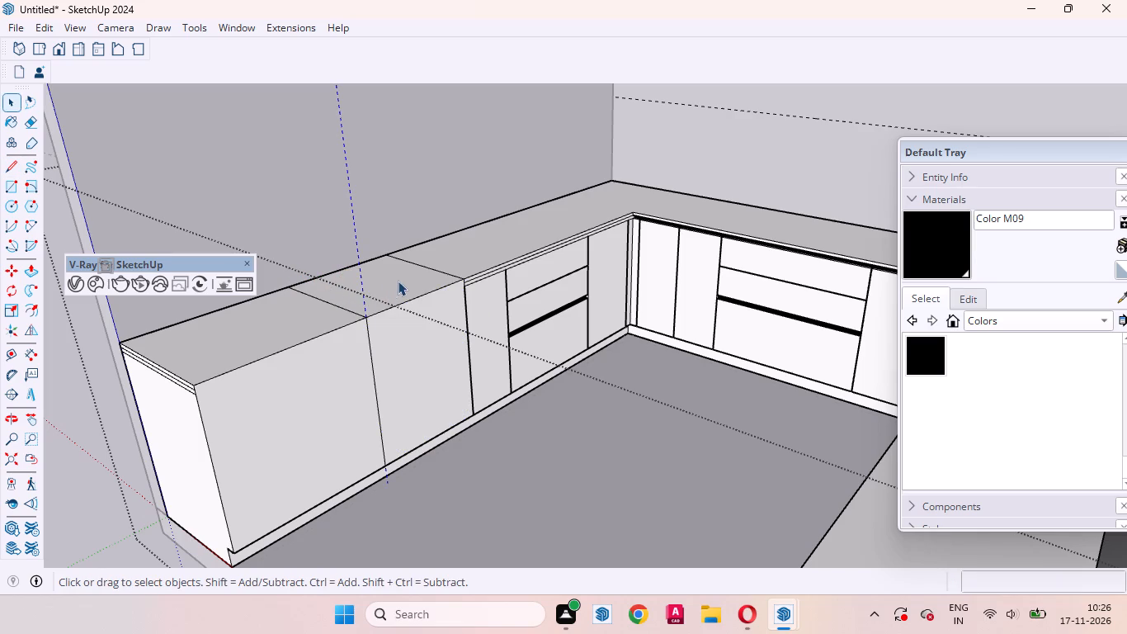
click(398, 281)
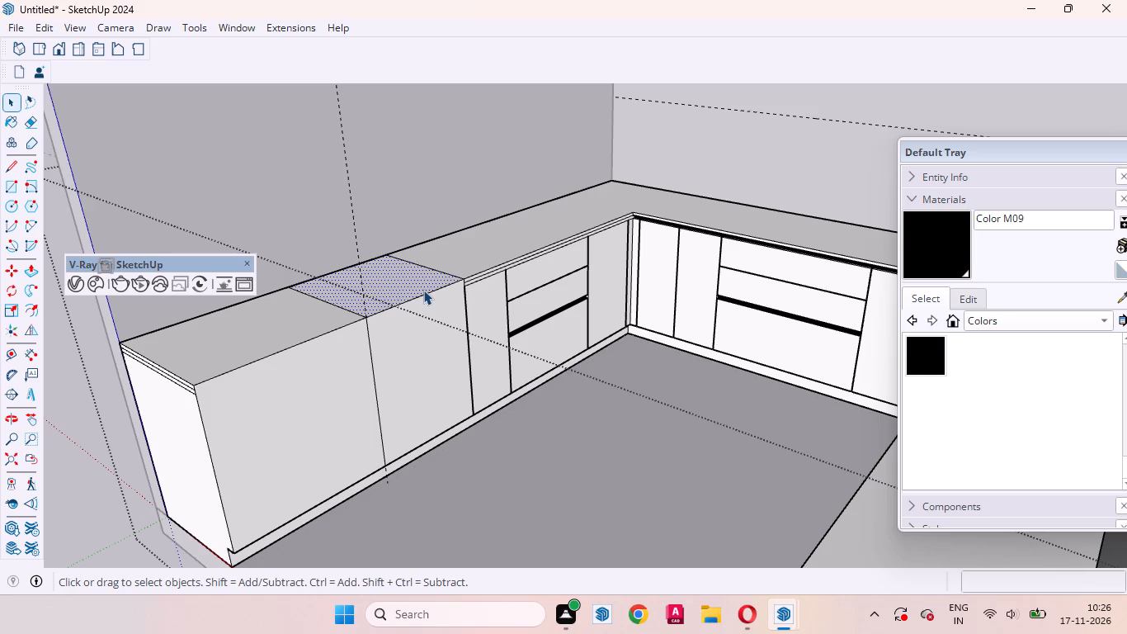
scroll(426, 300, down, 4)
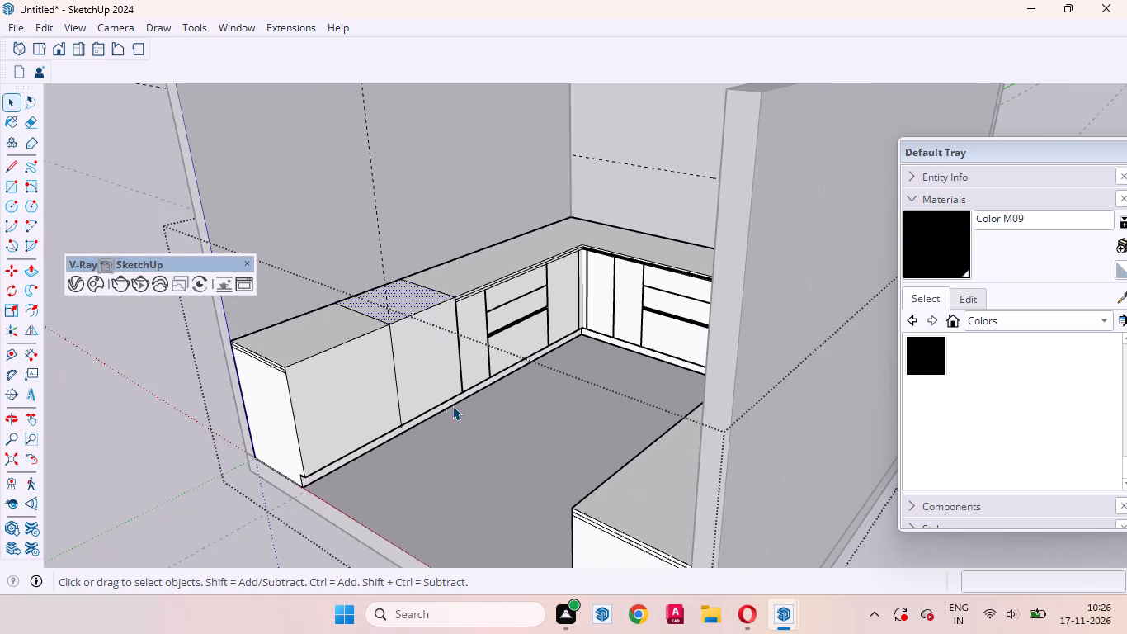
scroll(407, 278, up, 1)
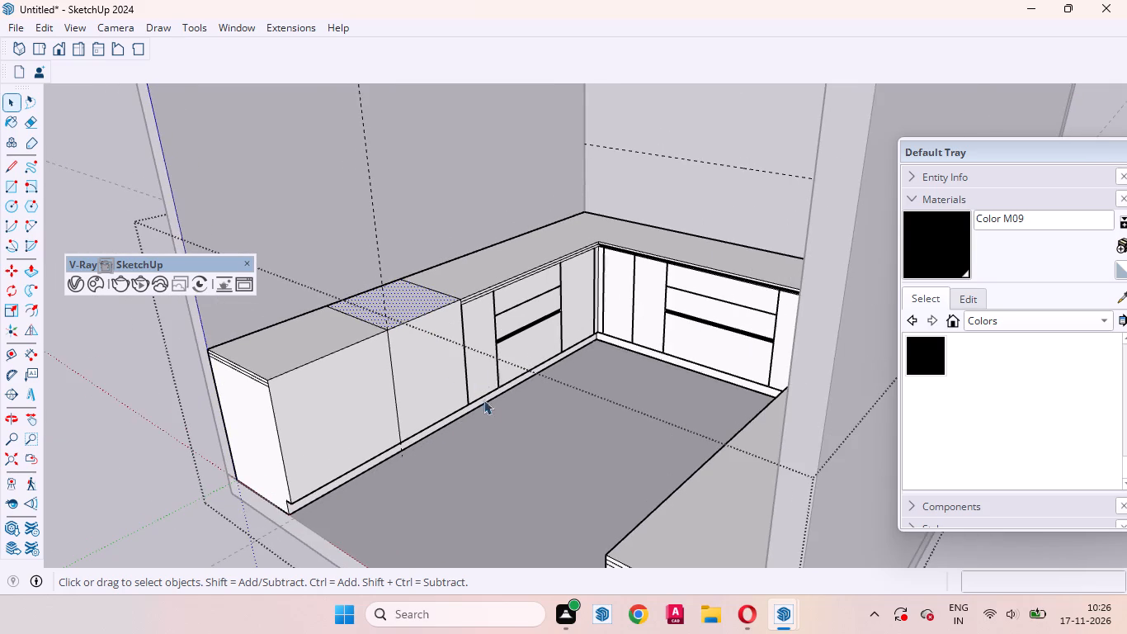
scroll(489, 419, down, 1)
scroll(415, 312, up, 4)
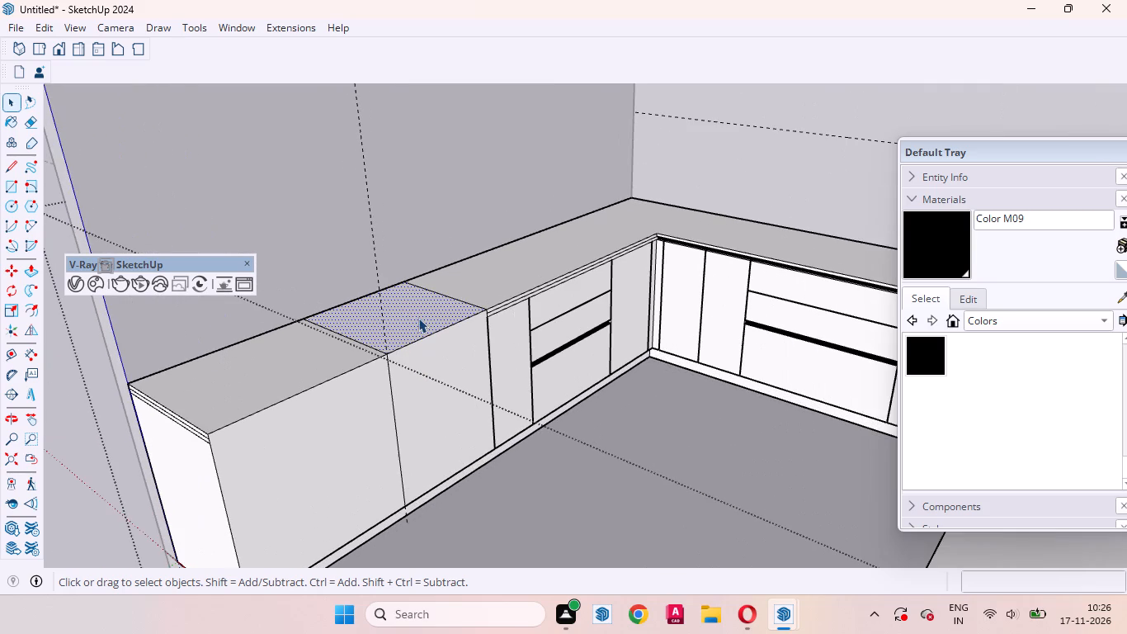
key(p)
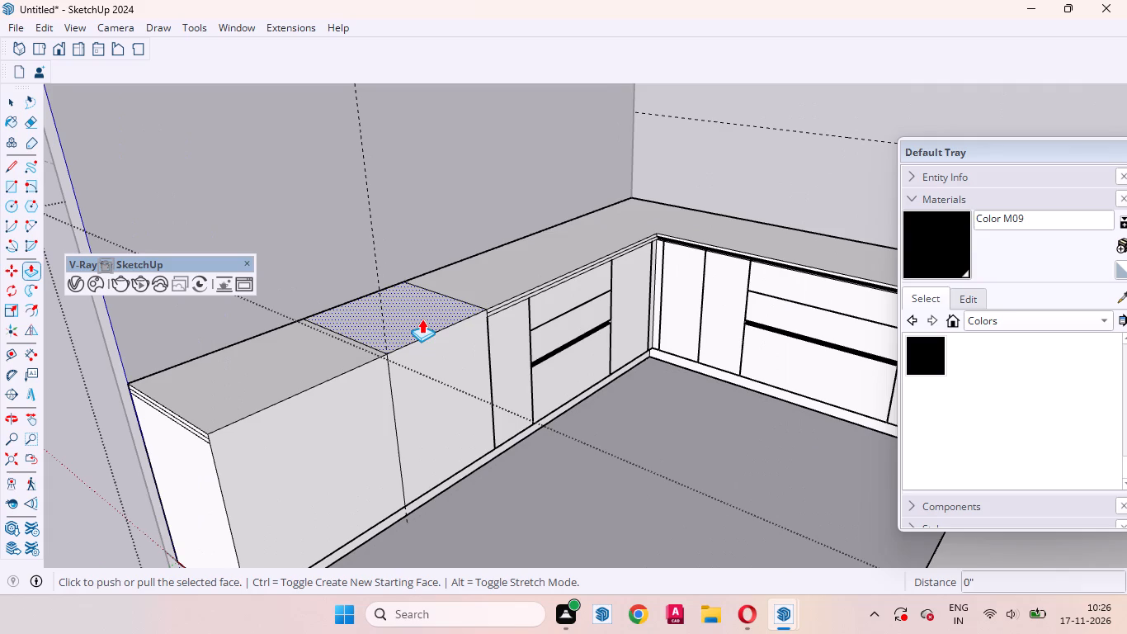
click(417, 312)
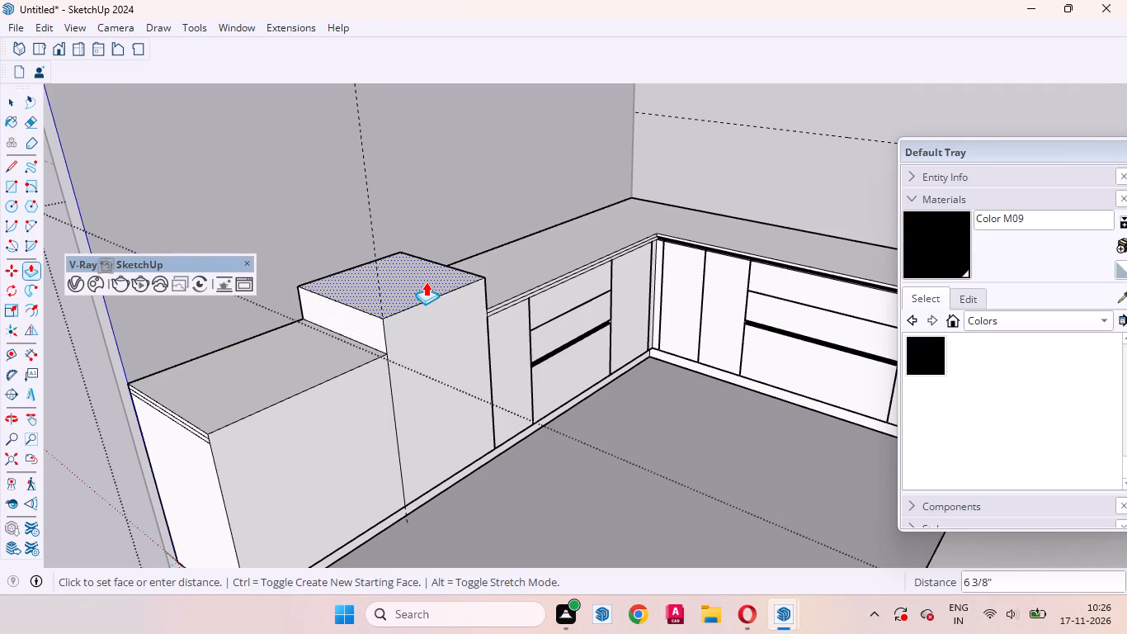
scroll(426, 285, down, 10)
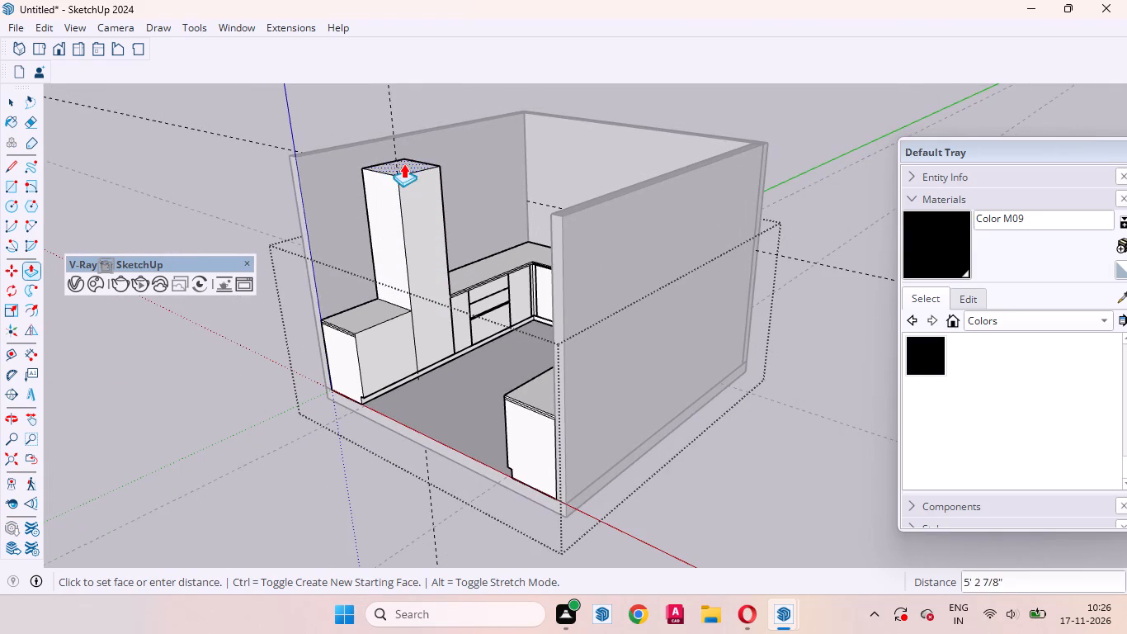
click(337, 150)
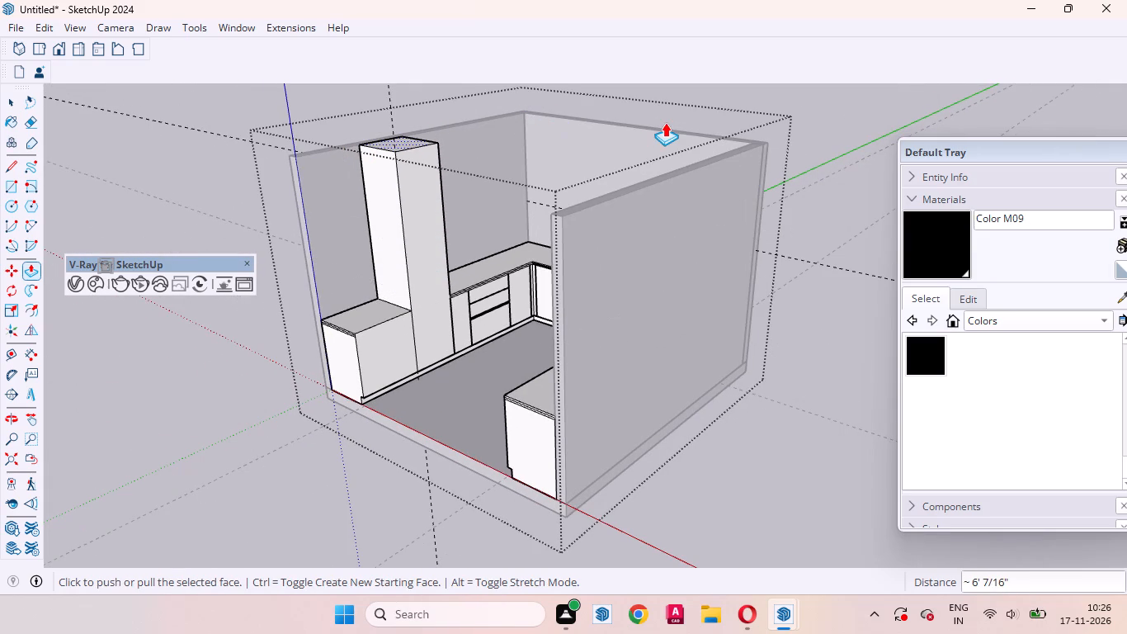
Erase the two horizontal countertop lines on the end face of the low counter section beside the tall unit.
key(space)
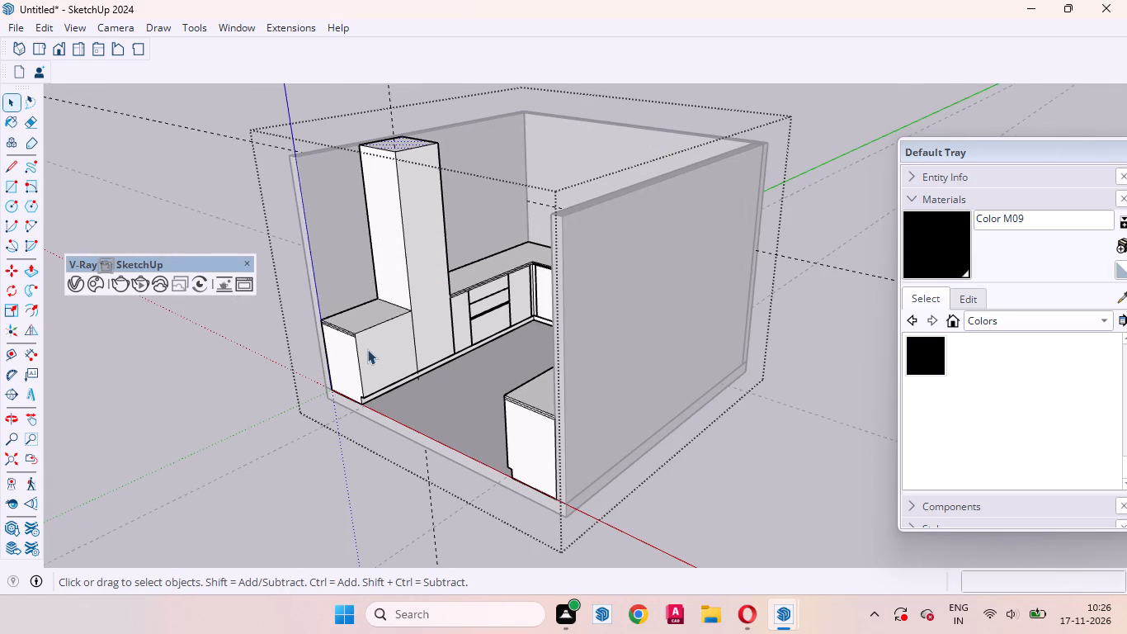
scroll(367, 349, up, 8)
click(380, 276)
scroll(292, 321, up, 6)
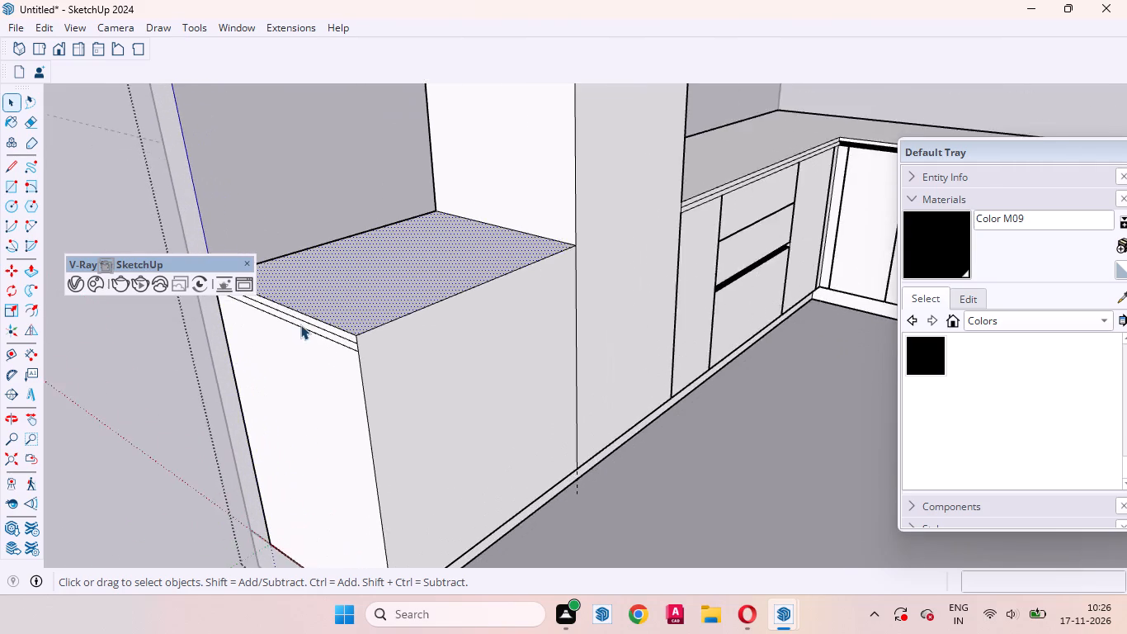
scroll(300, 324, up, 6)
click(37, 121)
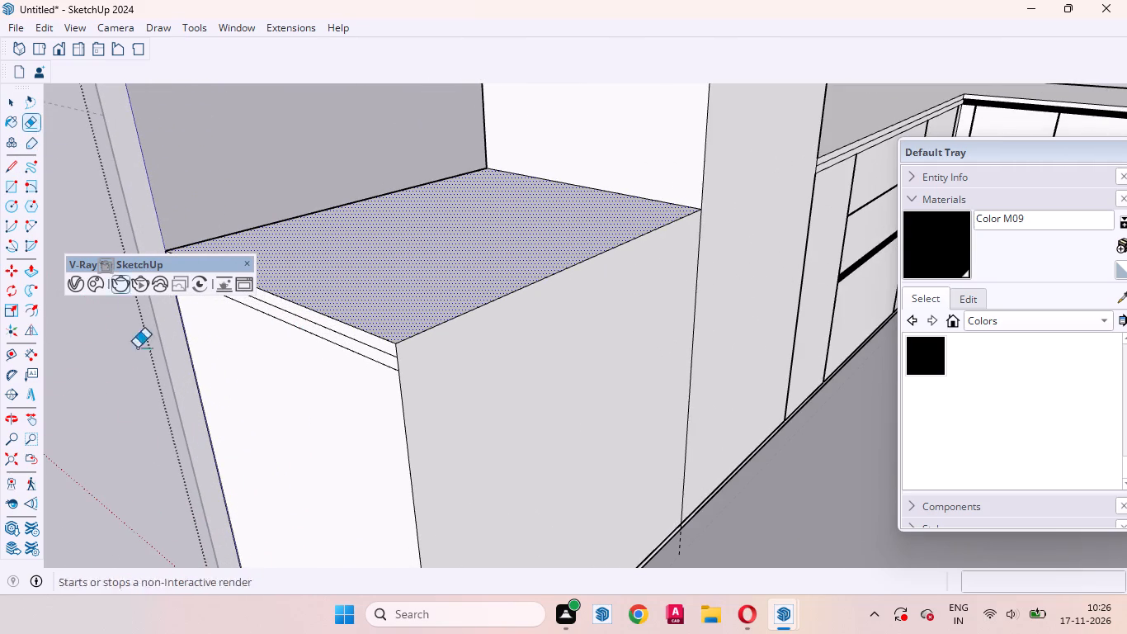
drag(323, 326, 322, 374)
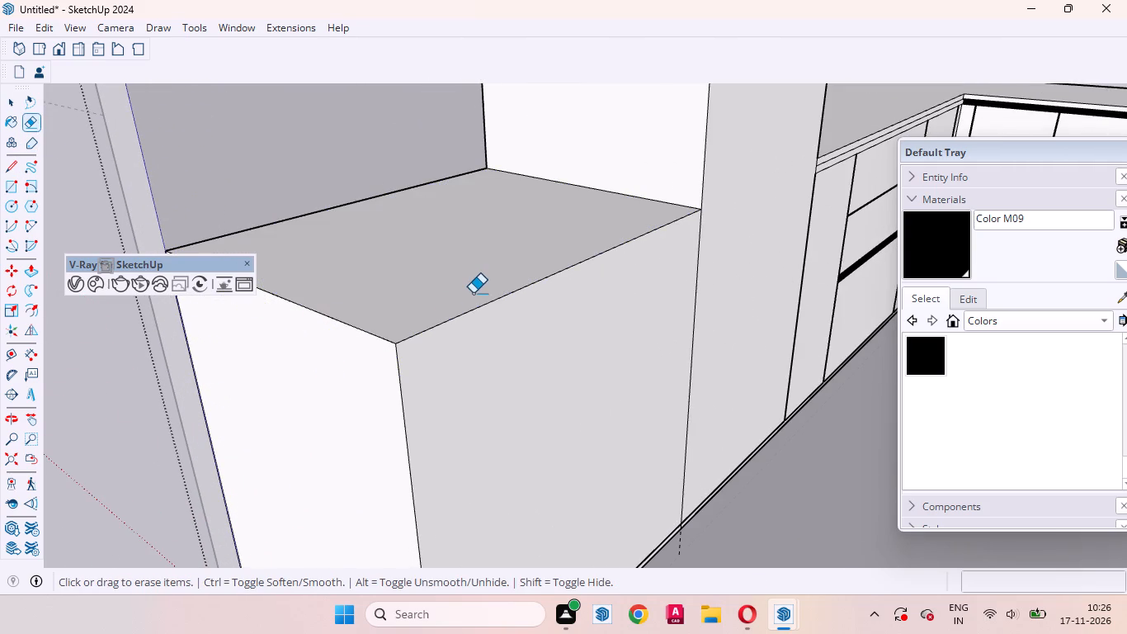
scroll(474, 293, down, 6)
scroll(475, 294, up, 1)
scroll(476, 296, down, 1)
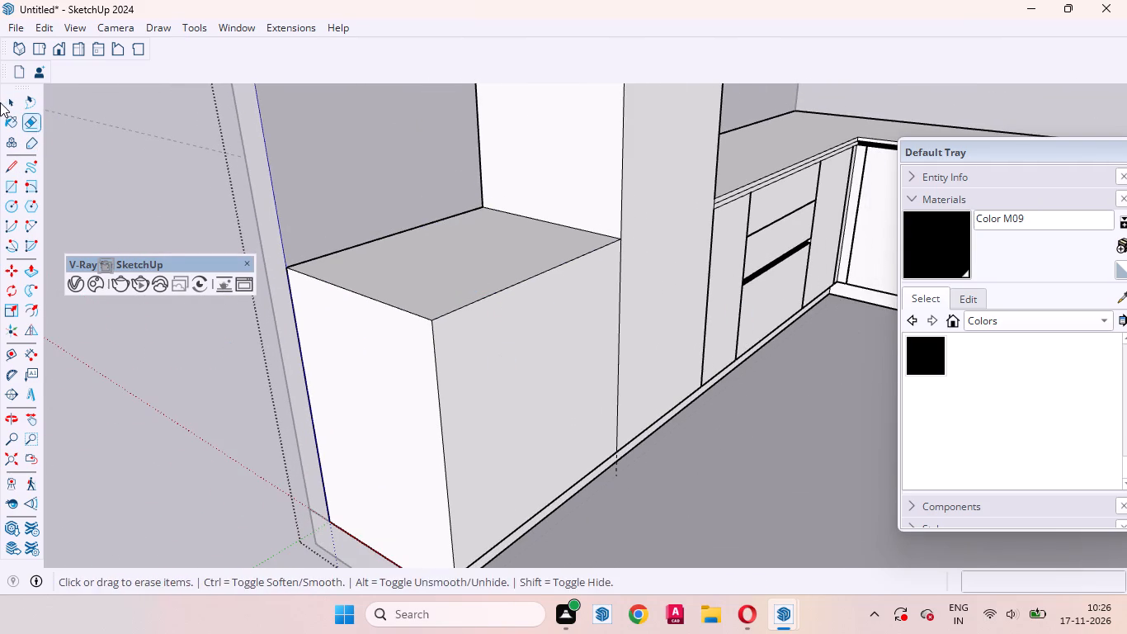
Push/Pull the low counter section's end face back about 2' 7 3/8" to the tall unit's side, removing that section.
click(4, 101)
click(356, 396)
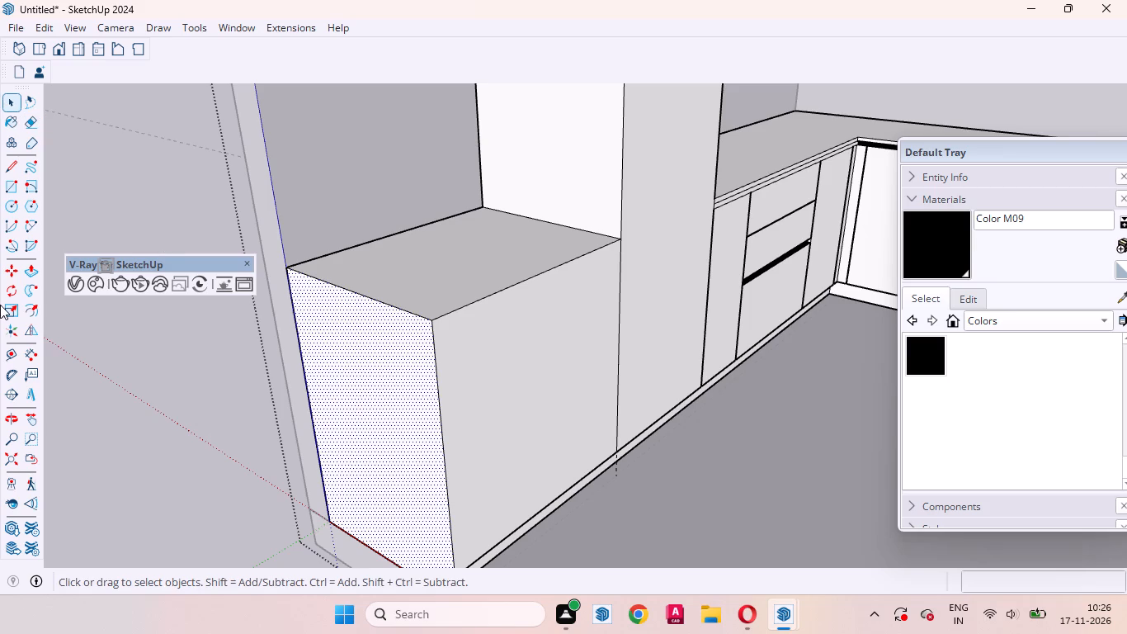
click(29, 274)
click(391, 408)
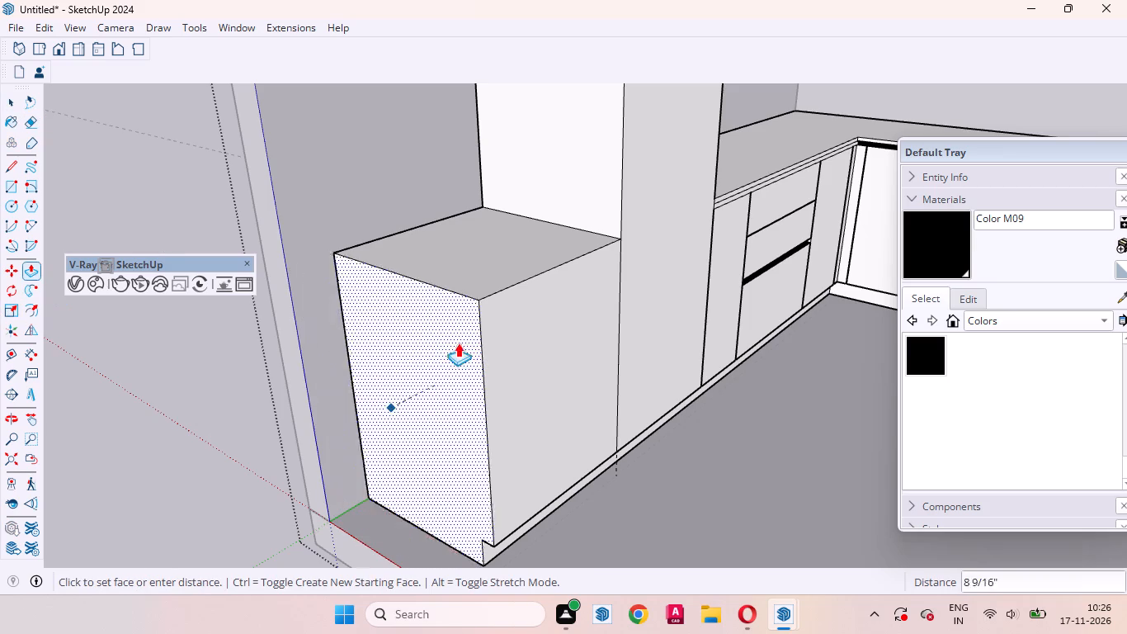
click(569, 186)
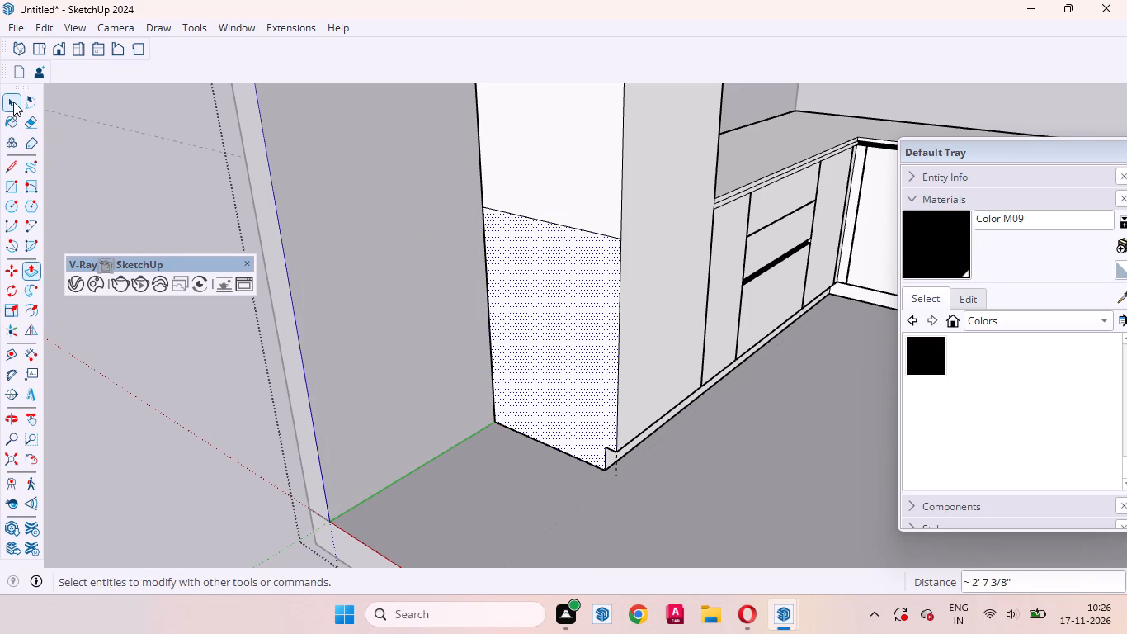
Leave the group and examine the kitchen interior and tall unit from the front.
click(13, 102)
click(107, 452)
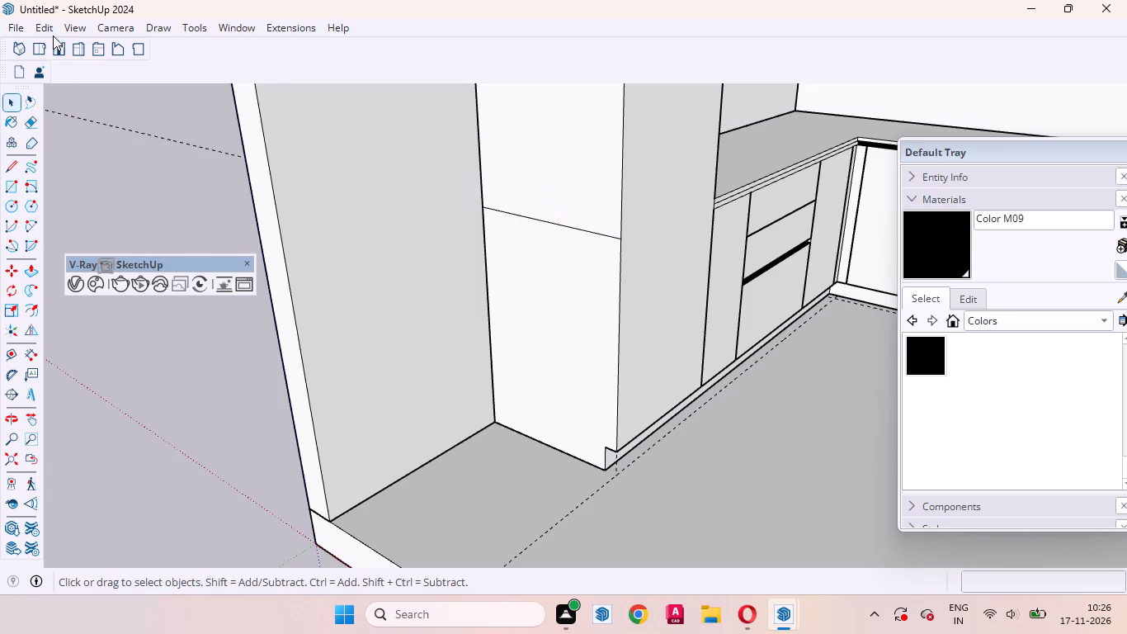
click(53, 35)
click(157, 522)
click(58, 49)
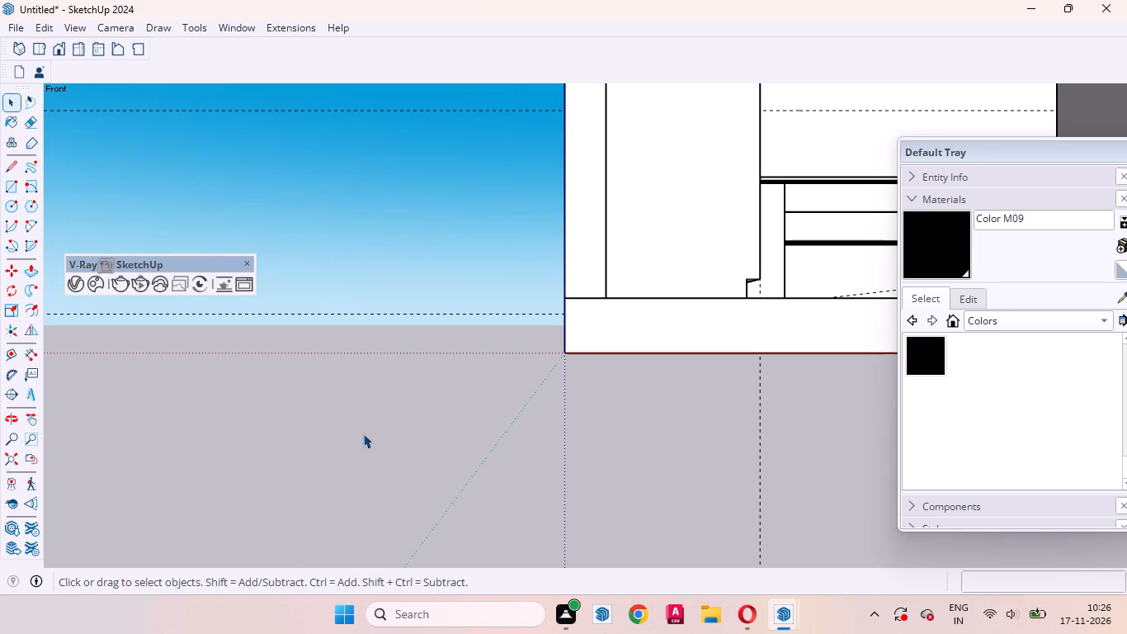
scroll(351, 504, down, 14)
scroll(625, 404, down, 9)
scroll(898, 270, up, 11)
middle_drag(713, 311, 703, 335)
scroll(752, 235, down, 3)
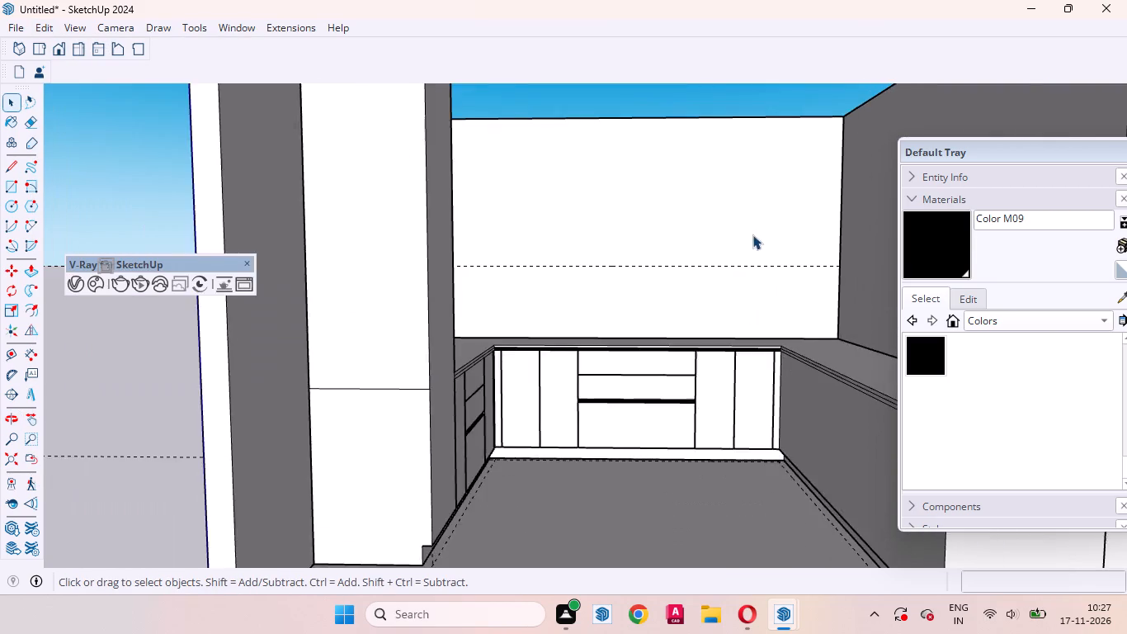
scroll(752, 234, down, 2)
scroll(720, 325, up, 2)
middle_drag(701, 324, 672, 364)
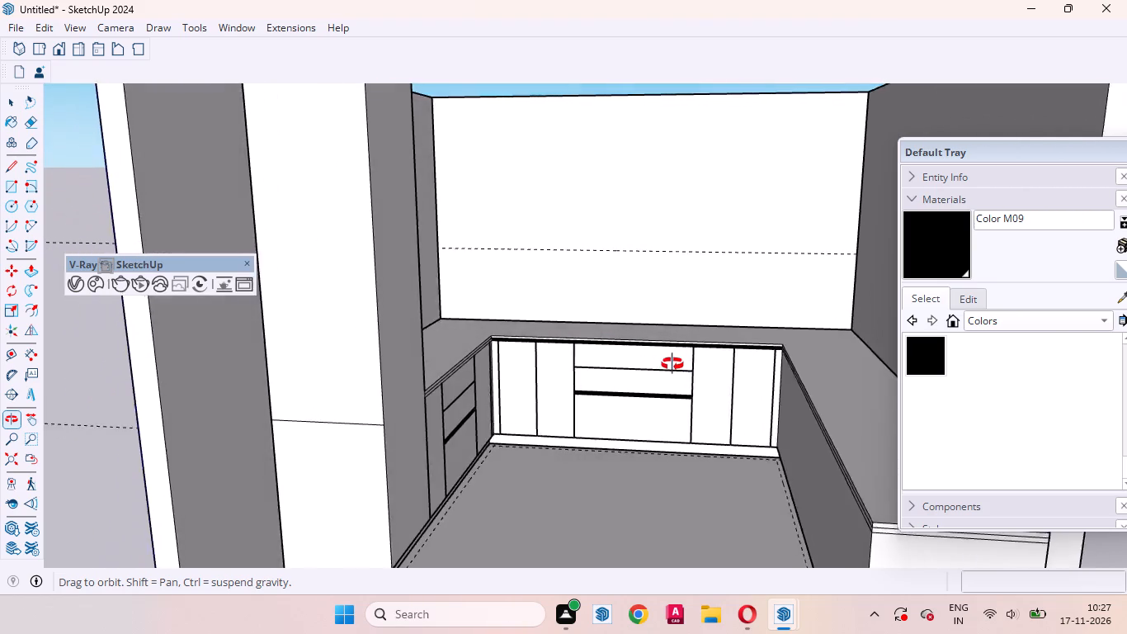
middle_drag(672, 364, 703, 302)
scroll(705, 267, up, 2)
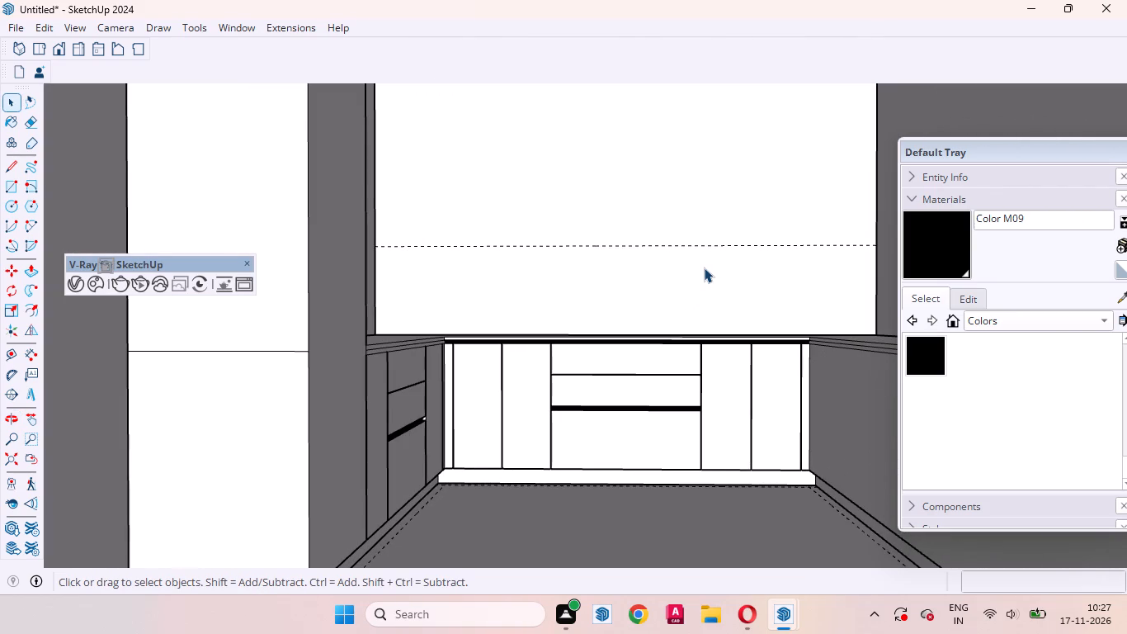
scroll(693, 282, down, 2)
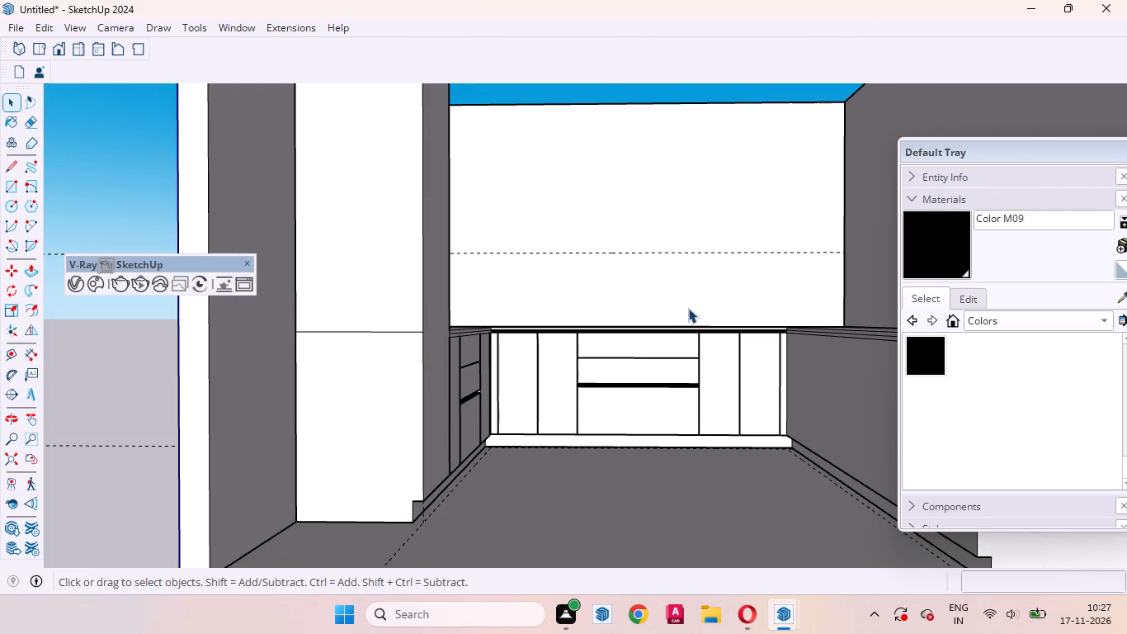
middle_drag(675, 321, 669, 334)
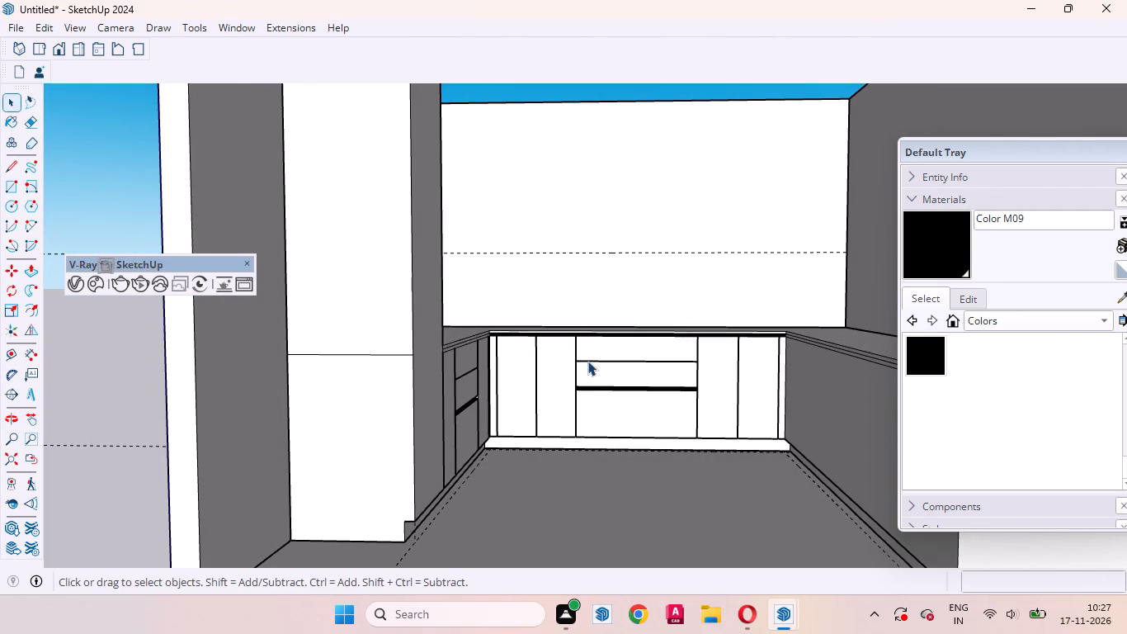
scroll(587, 361, up, 1)
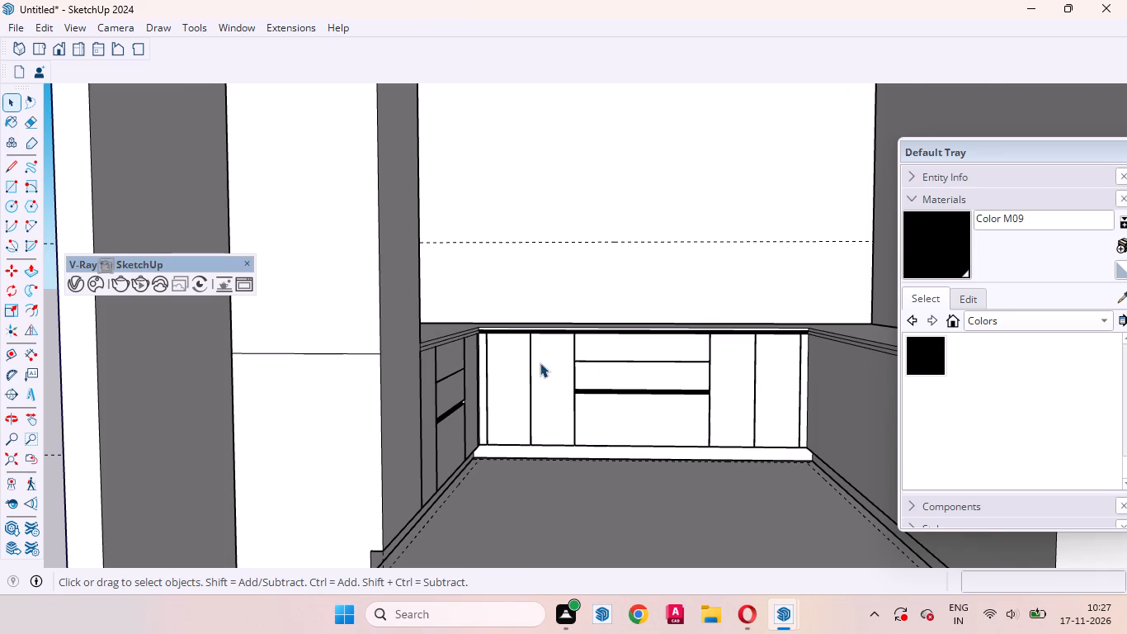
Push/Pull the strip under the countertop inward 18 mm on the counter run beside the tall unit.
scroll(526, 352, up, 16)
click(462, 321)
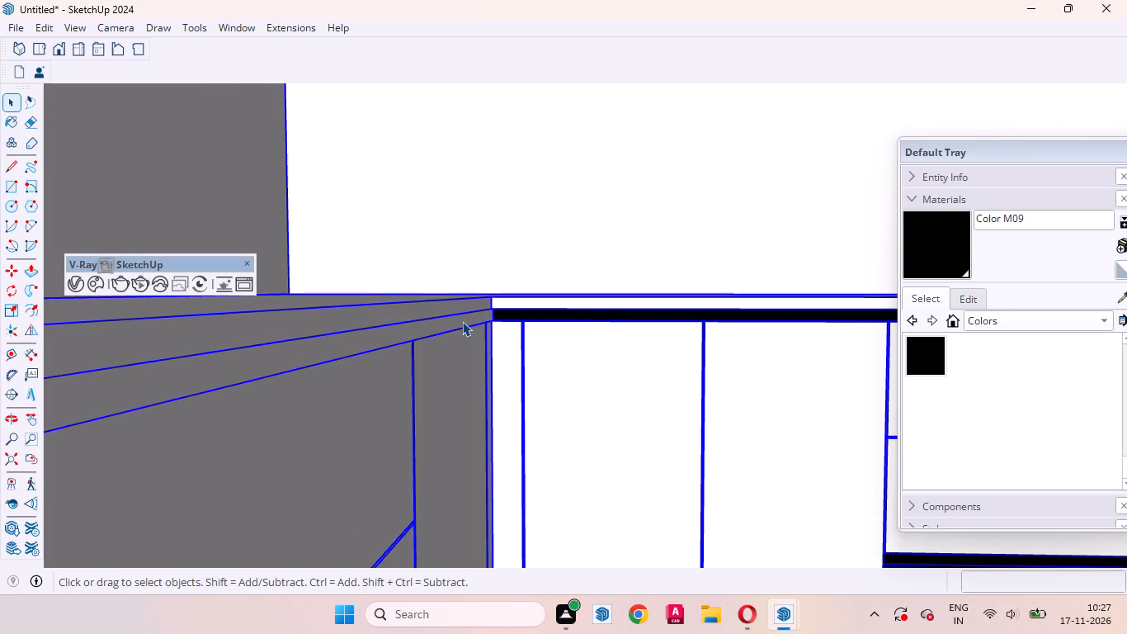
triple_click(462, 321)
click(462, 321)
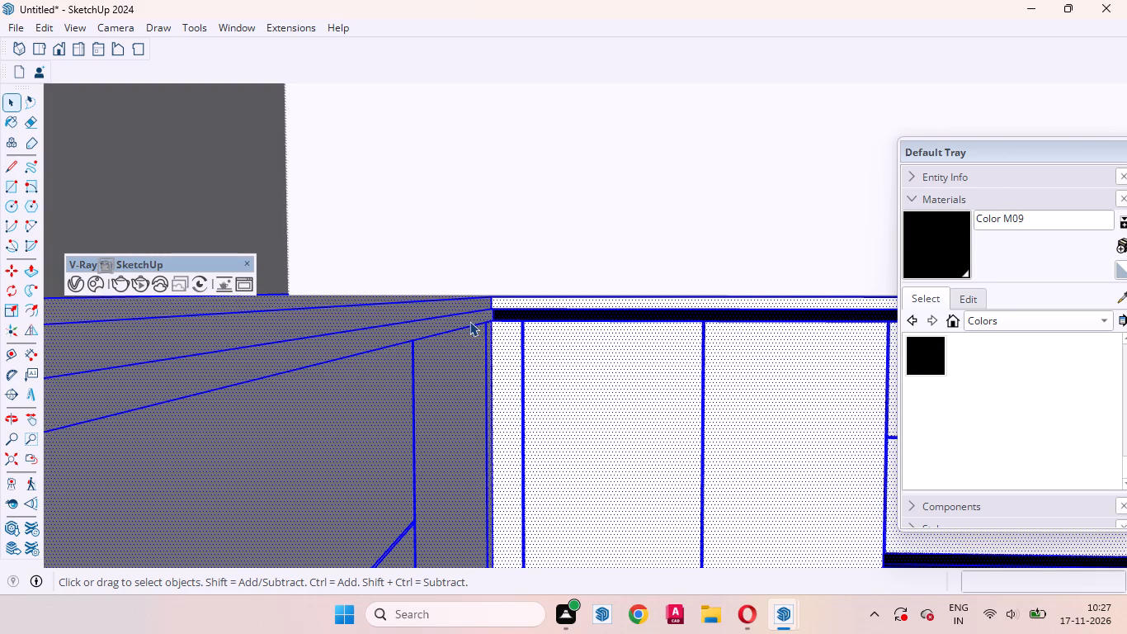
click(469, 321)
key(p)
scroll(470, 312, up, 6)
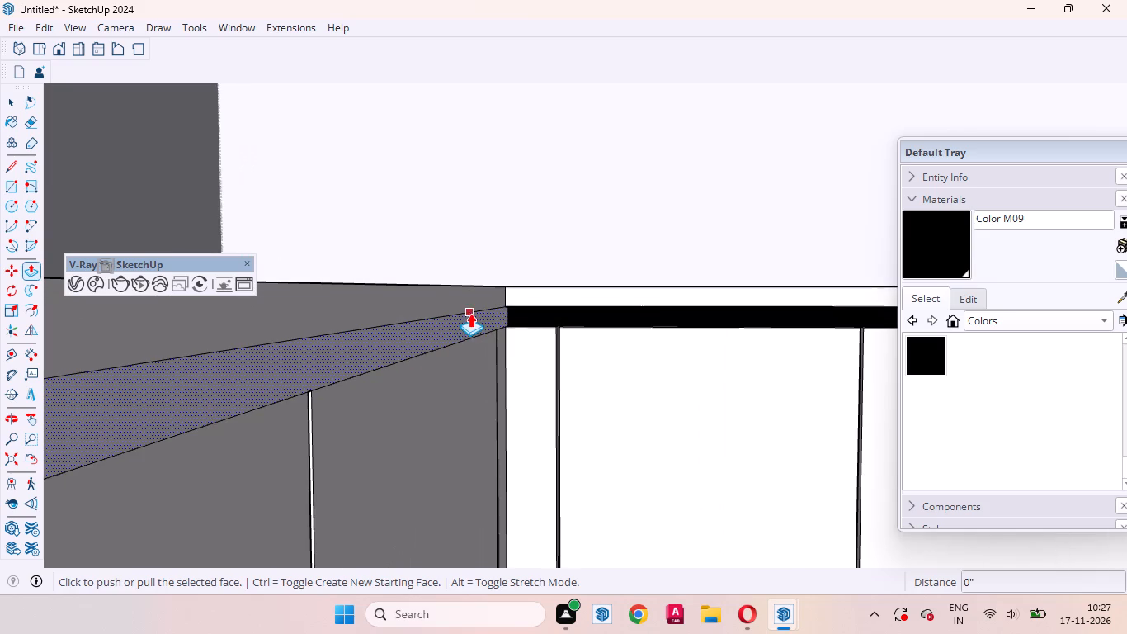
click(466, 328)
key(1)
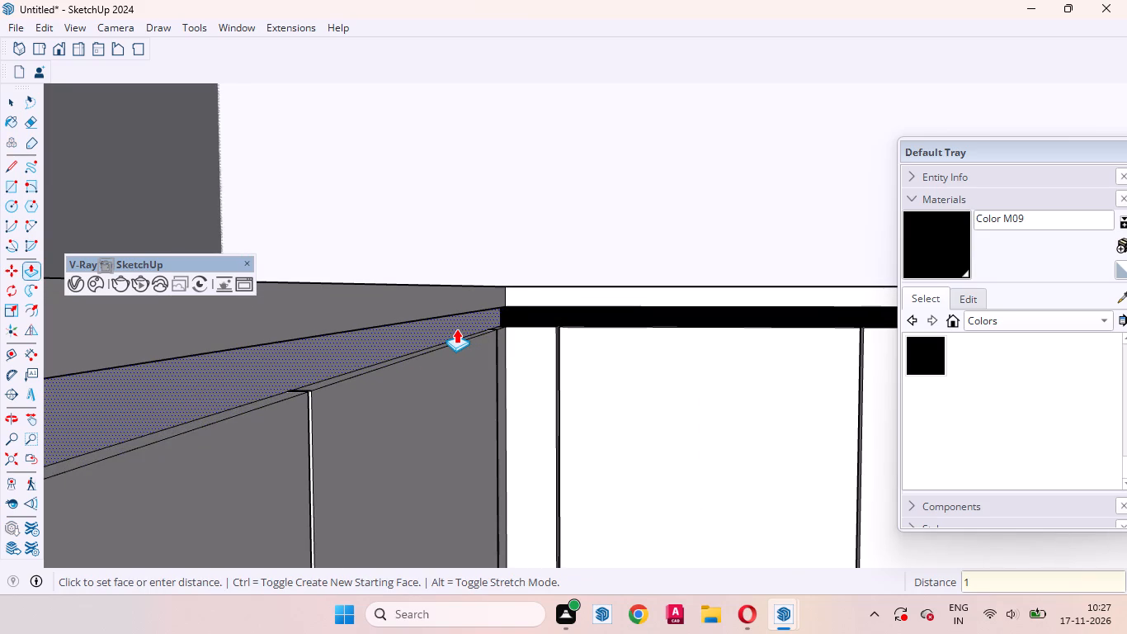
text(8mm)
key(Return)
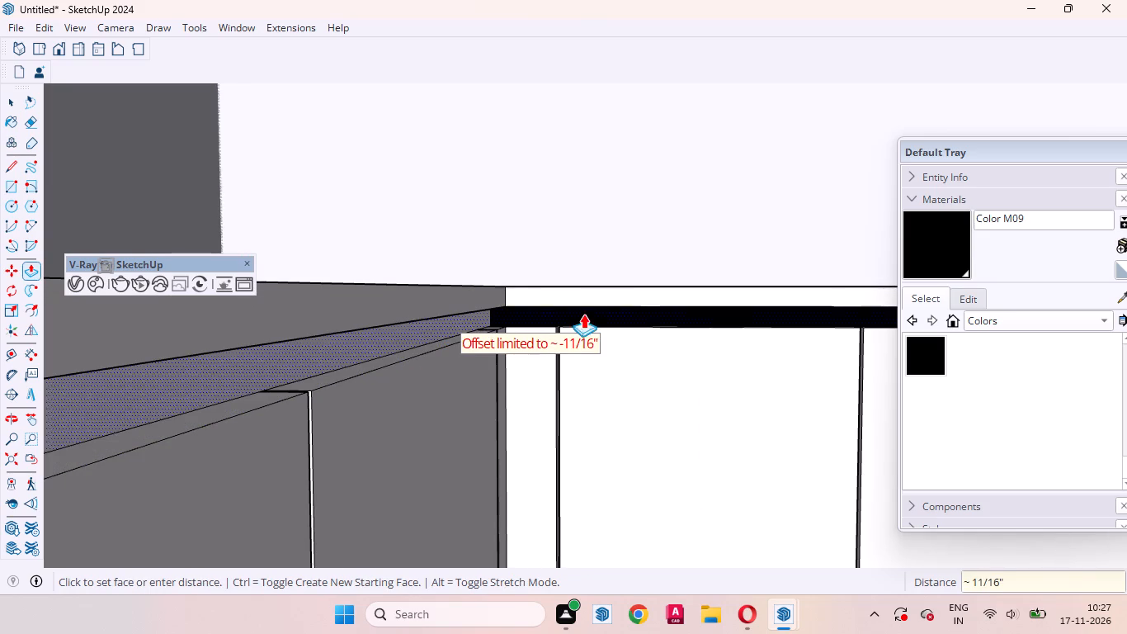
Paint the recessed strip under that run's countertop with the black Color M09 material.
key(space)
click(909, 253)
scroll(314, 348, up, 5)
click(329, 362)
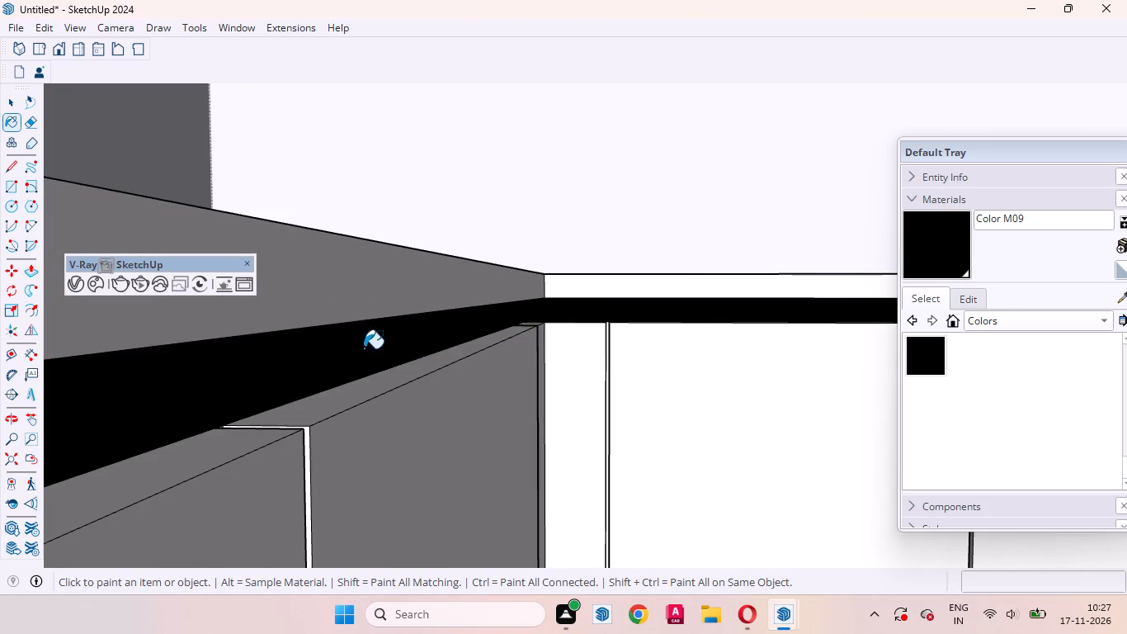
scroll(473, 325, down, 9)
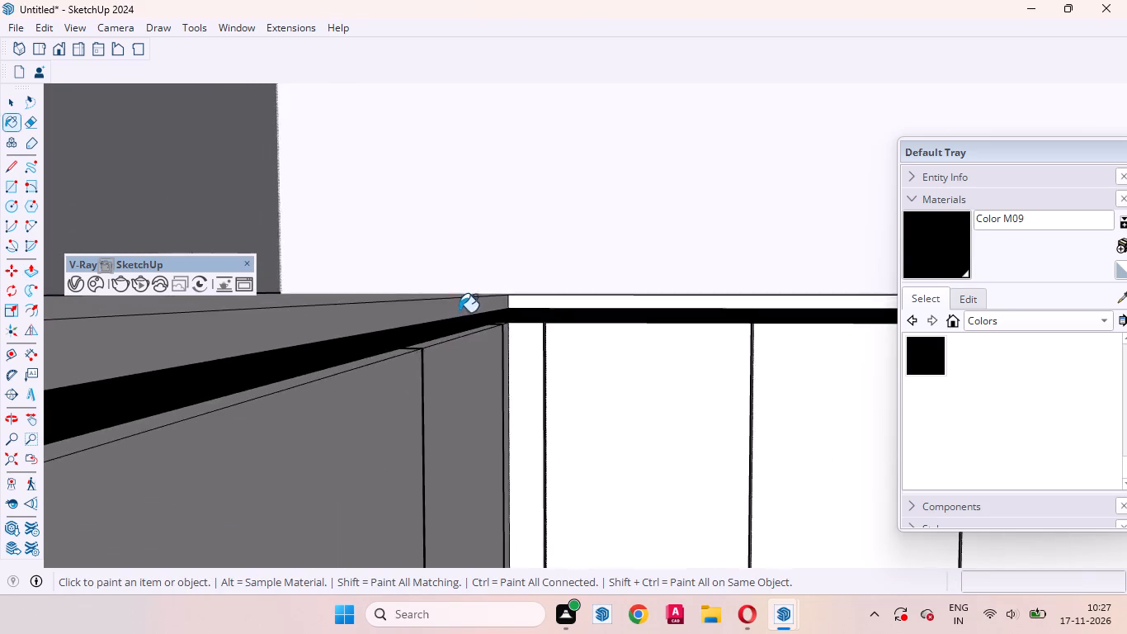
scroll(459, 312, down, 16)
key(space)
Examine the tall unit and the adjoining counter runs from several angles above the room.
scroll(493, 362, down, 4)
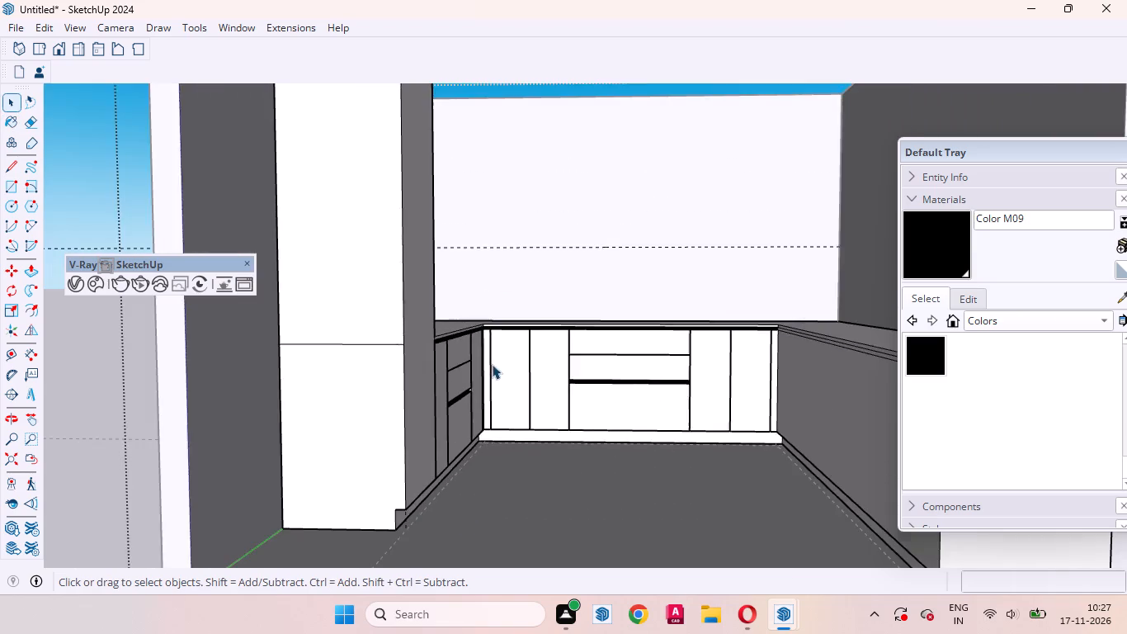
scroll(493, 371, down, 2)
scroll(545, 504, down, 9)
middle_drag(566, 449, 536, 535)
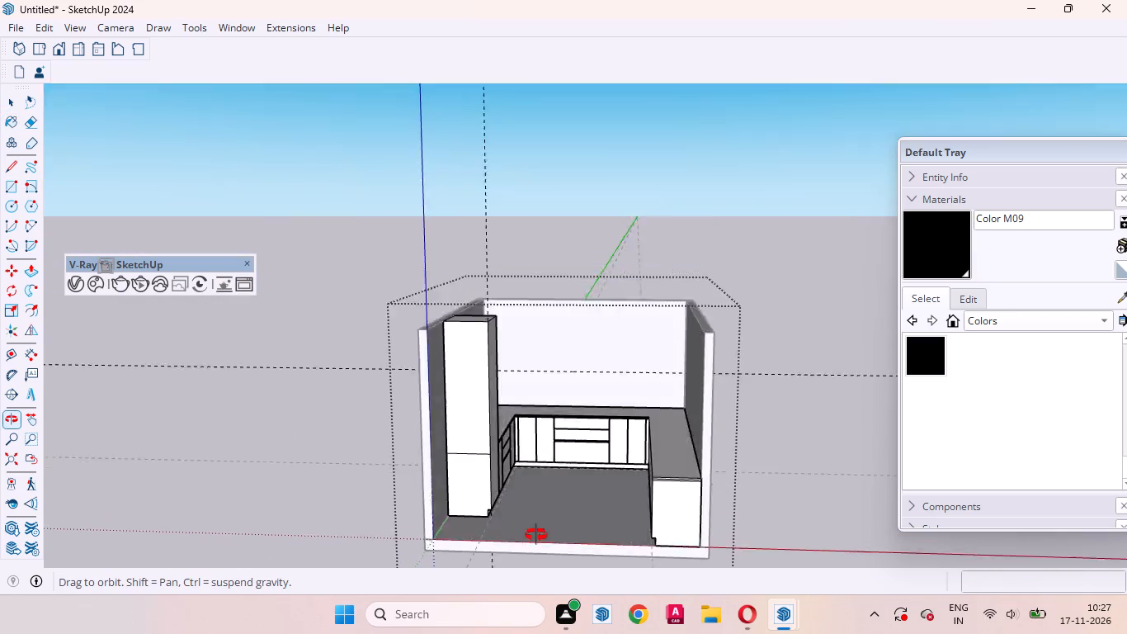
middle_drag(536, 535, 464, 632)
scroll(503, 280, up, 6)
middle_drag(560, 428, 345, 484)
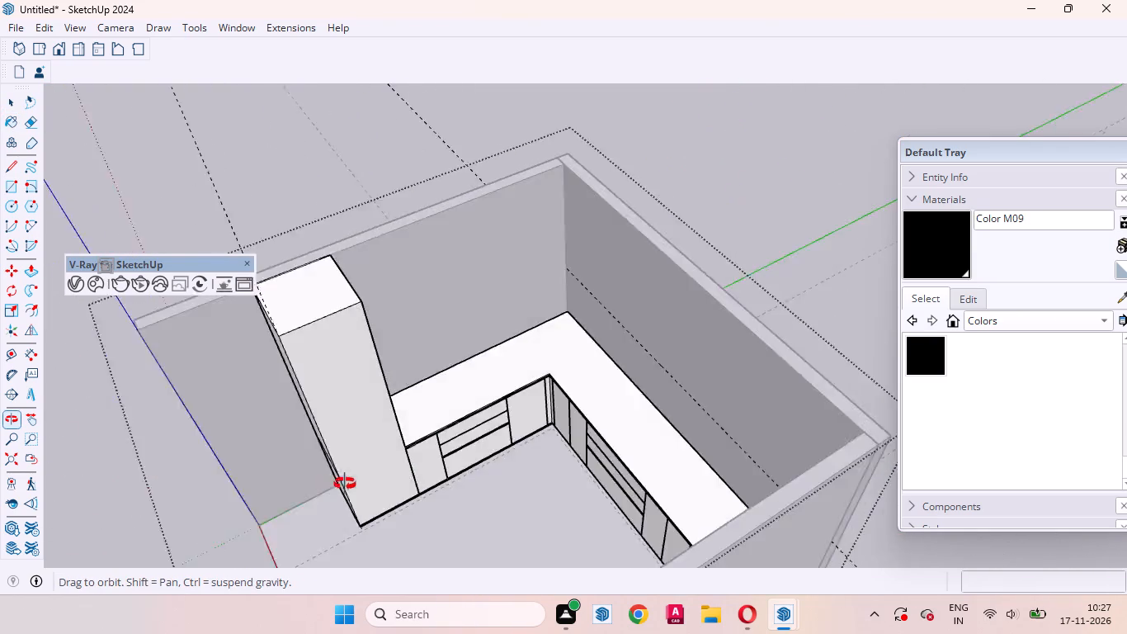
middle_drag(345, 484, 463, 501)
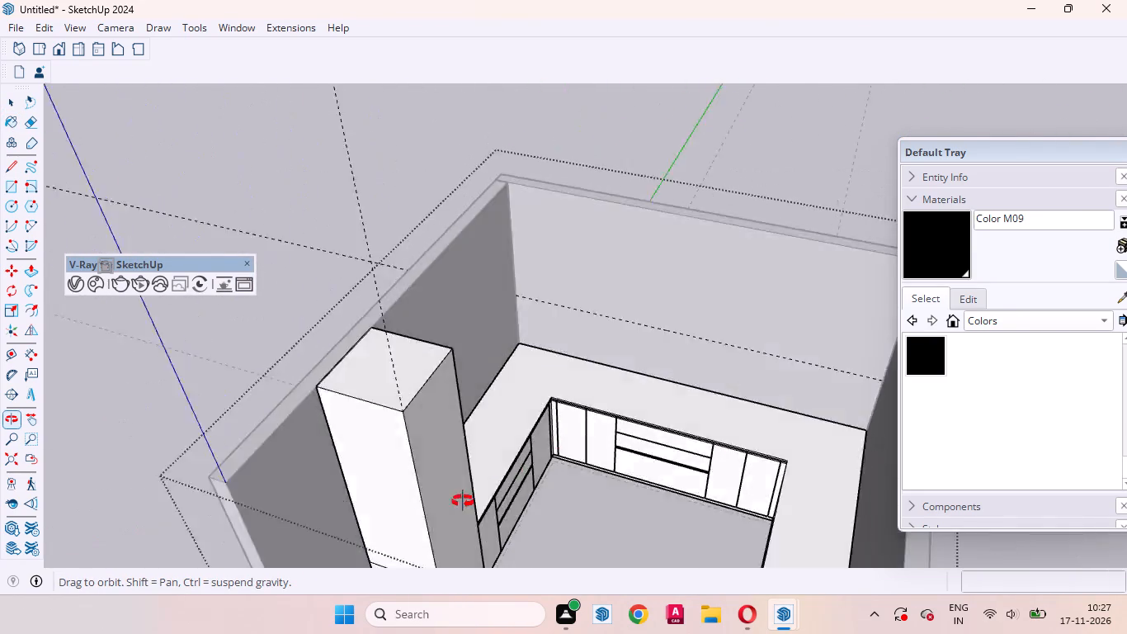
middle_drag(463, 501, 309, 498)
scroll(358, 430, up, 3)
click(361, 423)
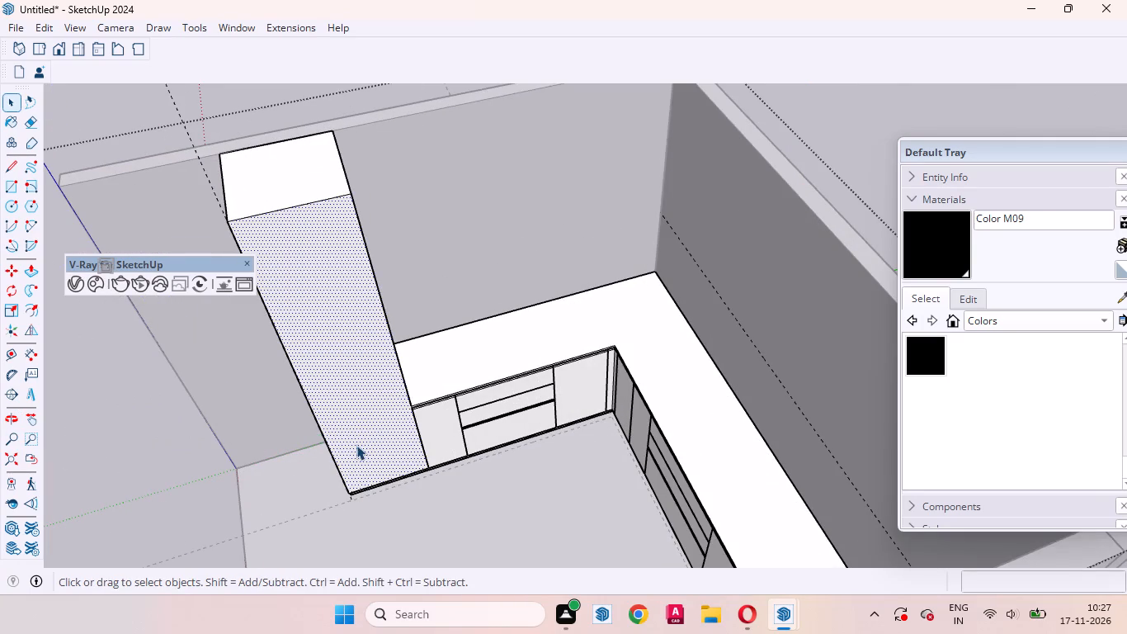
middle_drag(356, 445, 462, 409)
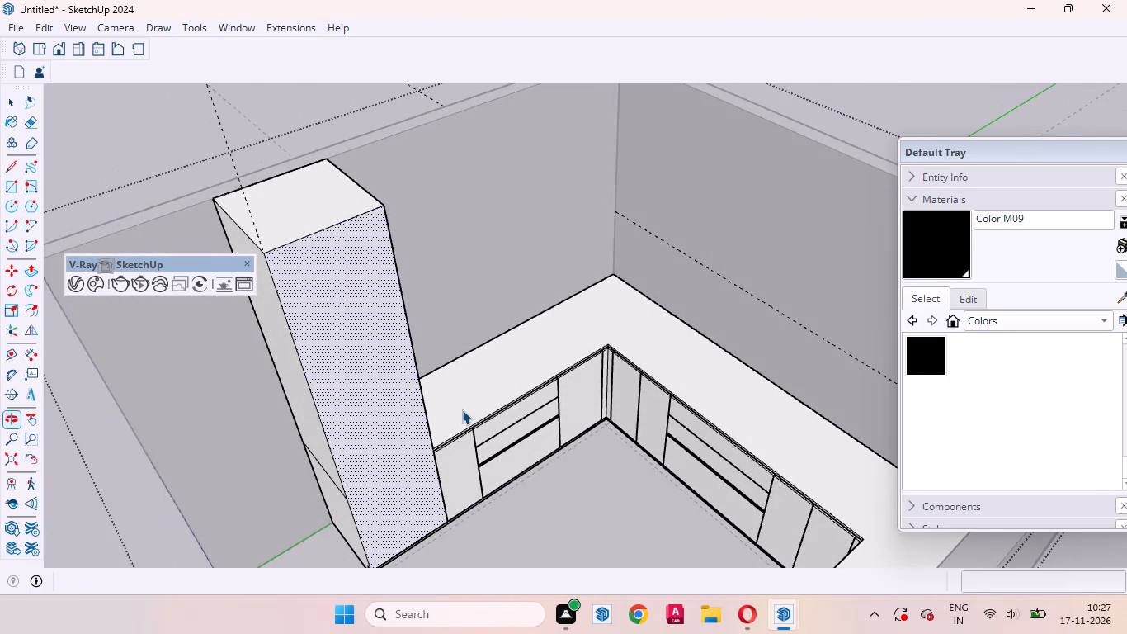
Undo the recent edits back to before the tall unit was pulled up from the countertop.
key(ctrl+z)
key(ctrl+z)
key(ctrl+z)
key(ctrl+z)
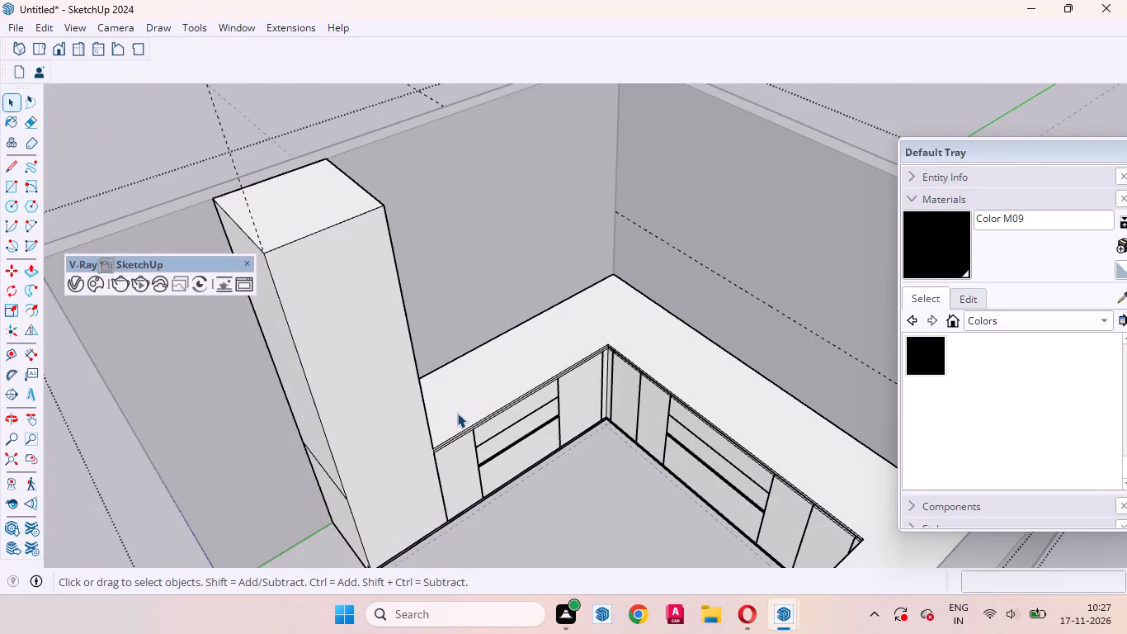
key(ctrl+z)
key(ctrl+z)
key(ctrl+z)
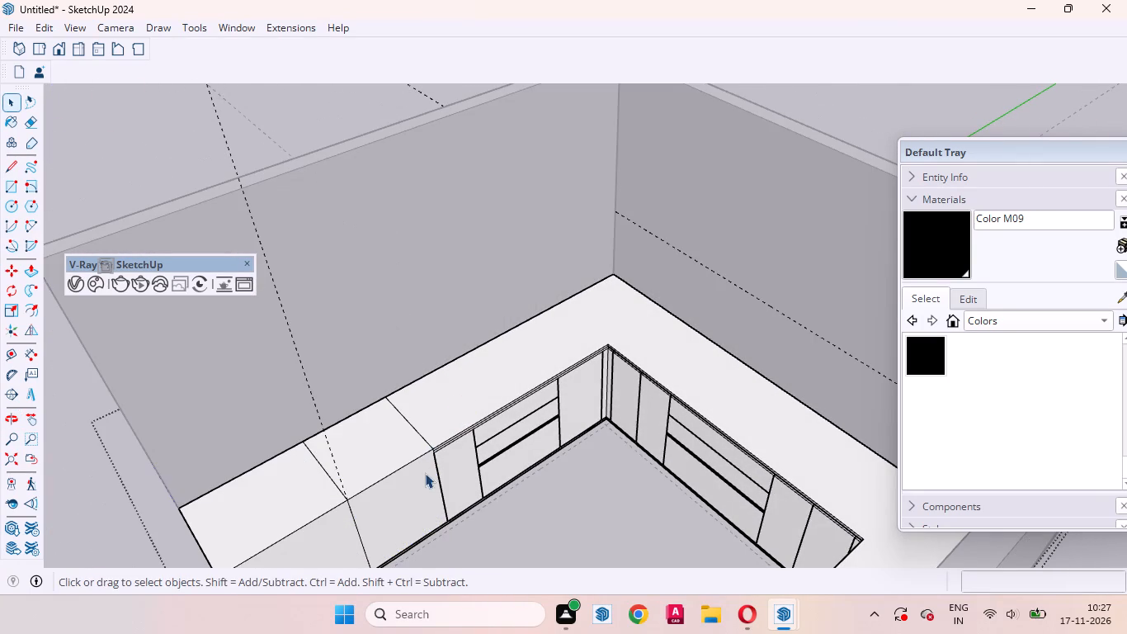
Undo further edits back to before the countertop was divided and the strips beneath it were erased on this run.
click(427, 490)
middle_drag(421, 507, 334, 467)
scroll(314, 403, up, 11)
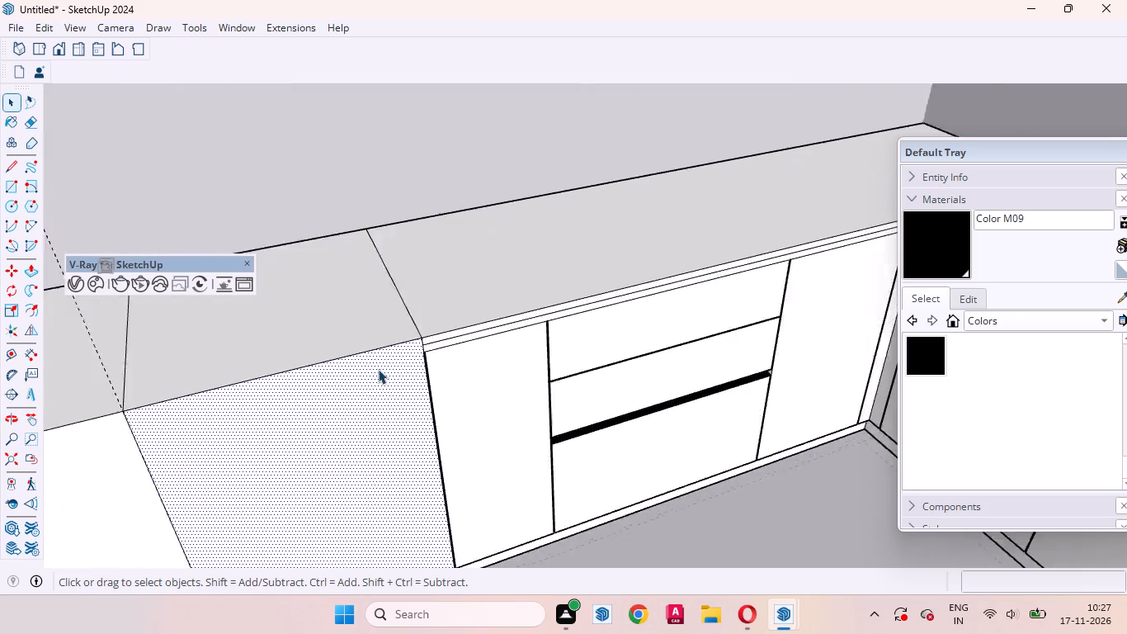
scroll(378, 369, up, 9)
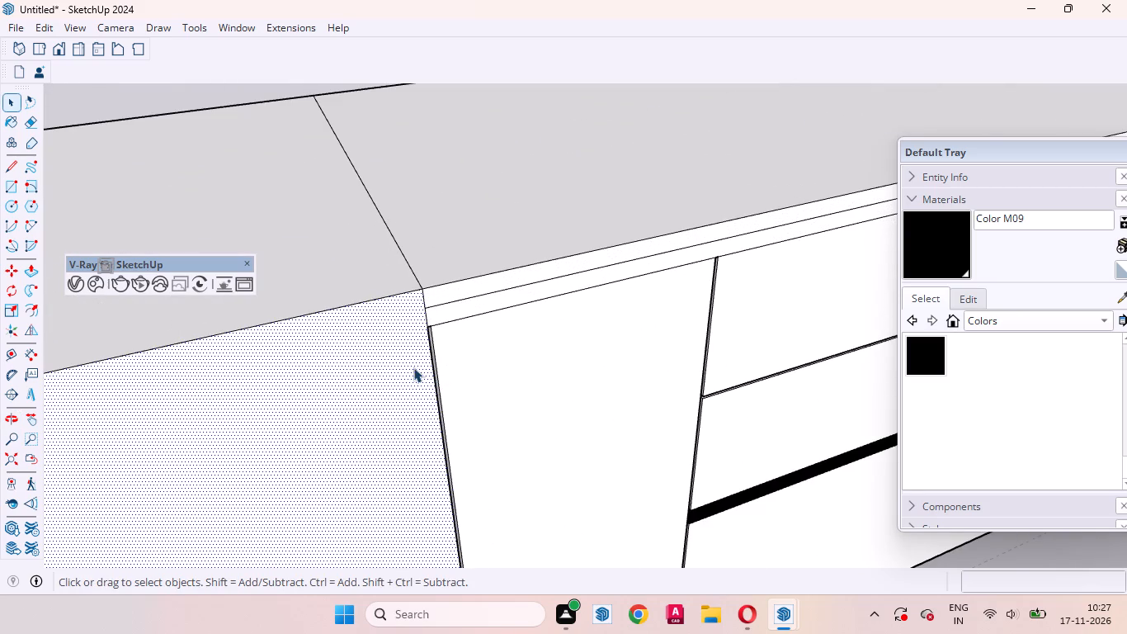
key(ctrl+z)
key(ctrl+z)
key(ctrl+z)
key(ctrl+z)
key(ctrl+z)
key(ctrl+z)
key(ctrl+z)
key(ctrl+z)
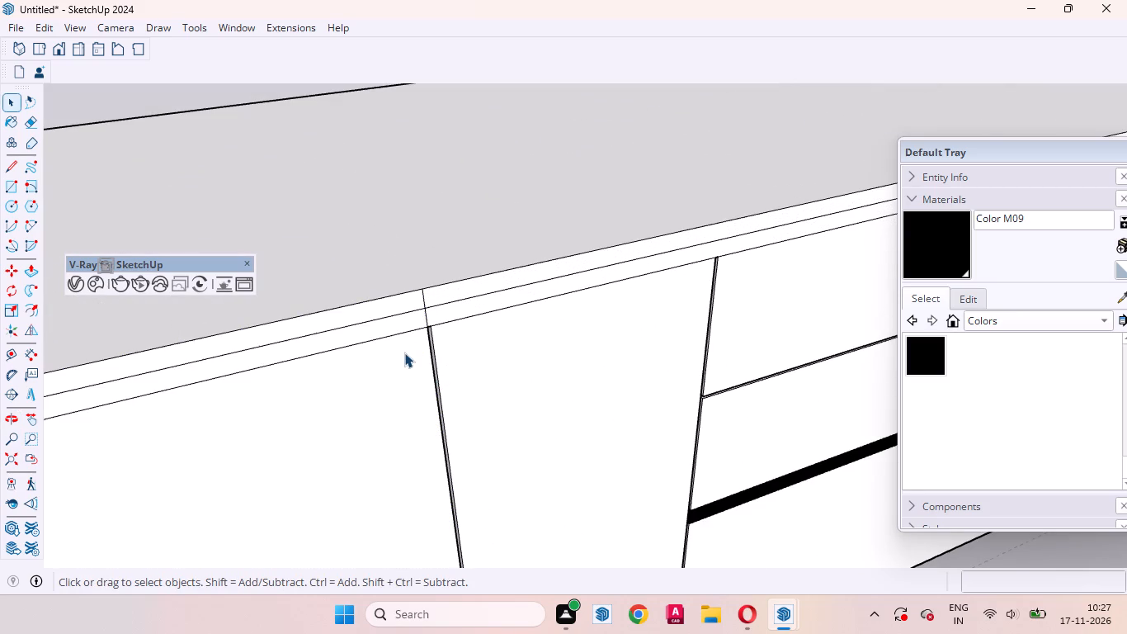
Undo the short dividing line on the countertop edge and place a vertical guide 12" from the first door division.
click(314, 378)
scroll(908, 154, down, 4)
scroll(659, 334, down, 4)
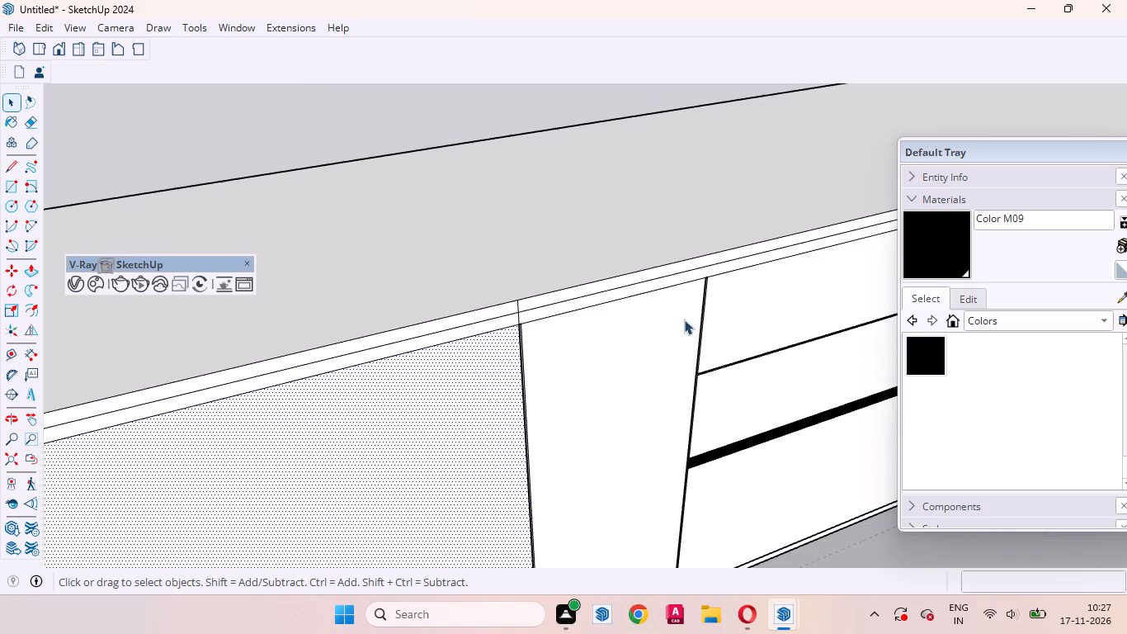
key(t)
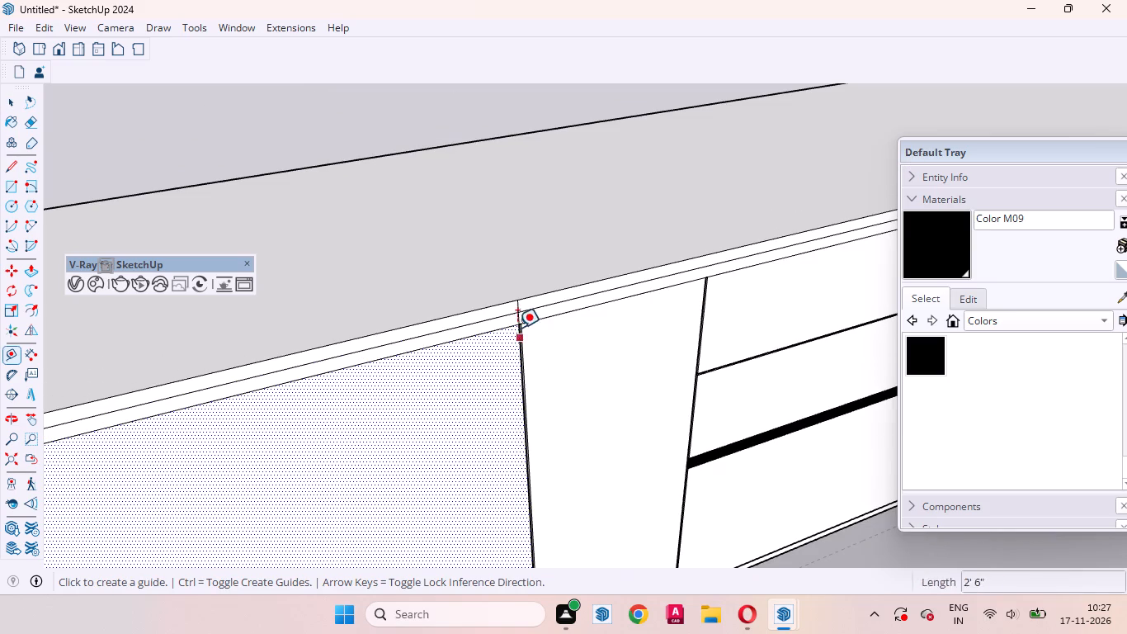
scroll(516, 310, up, 4)
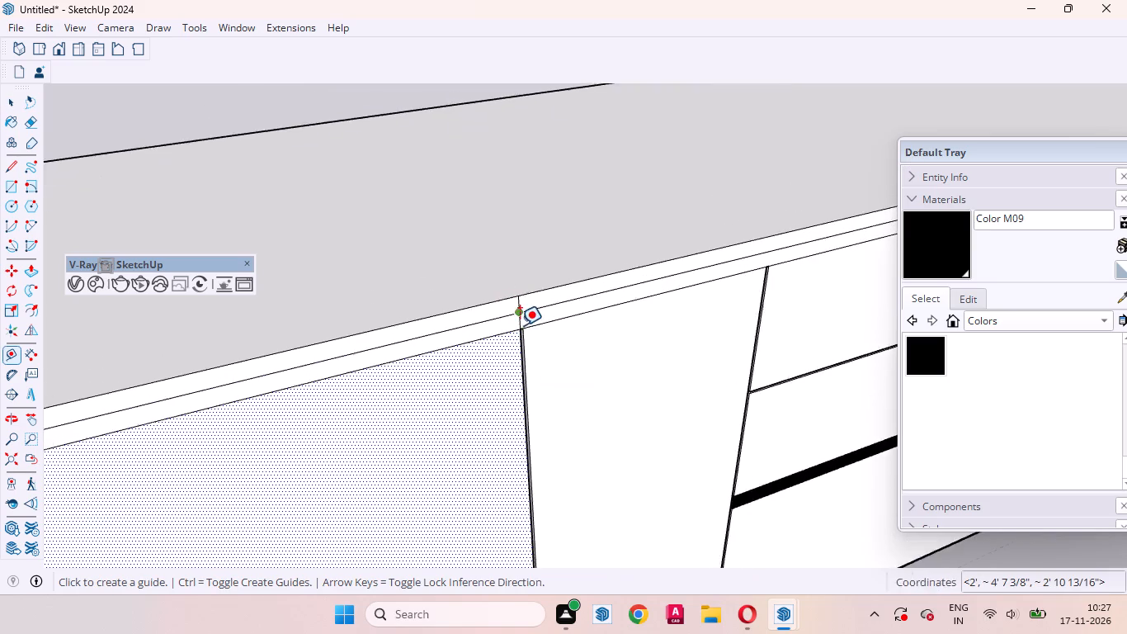
scroll(520, 325, up, 2)
key(ctrl+z)
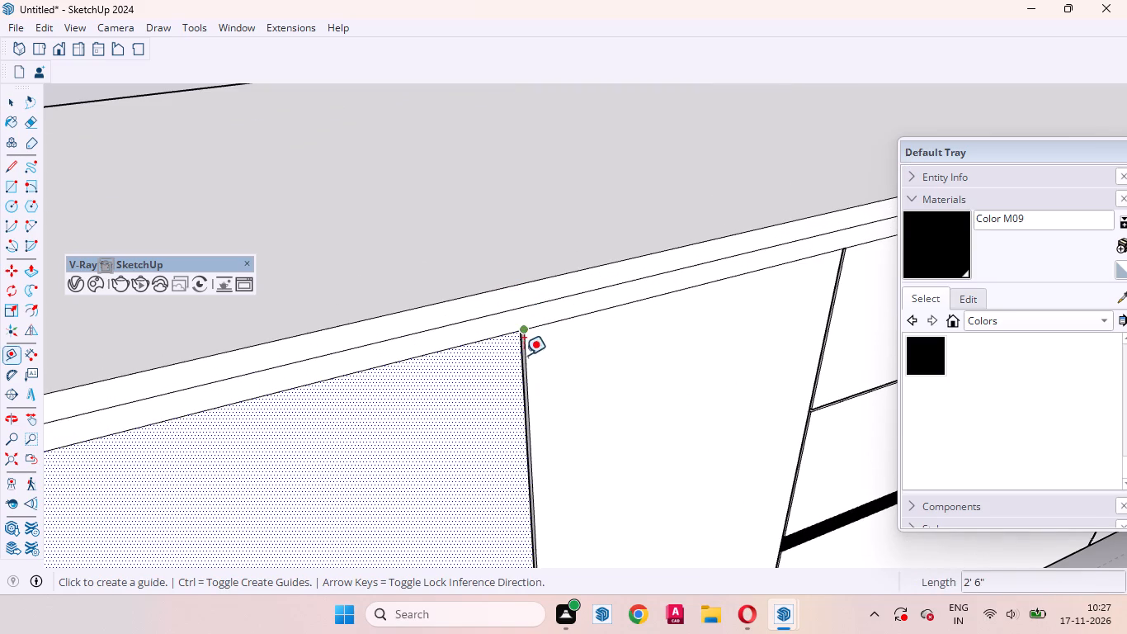
click(521, 402)
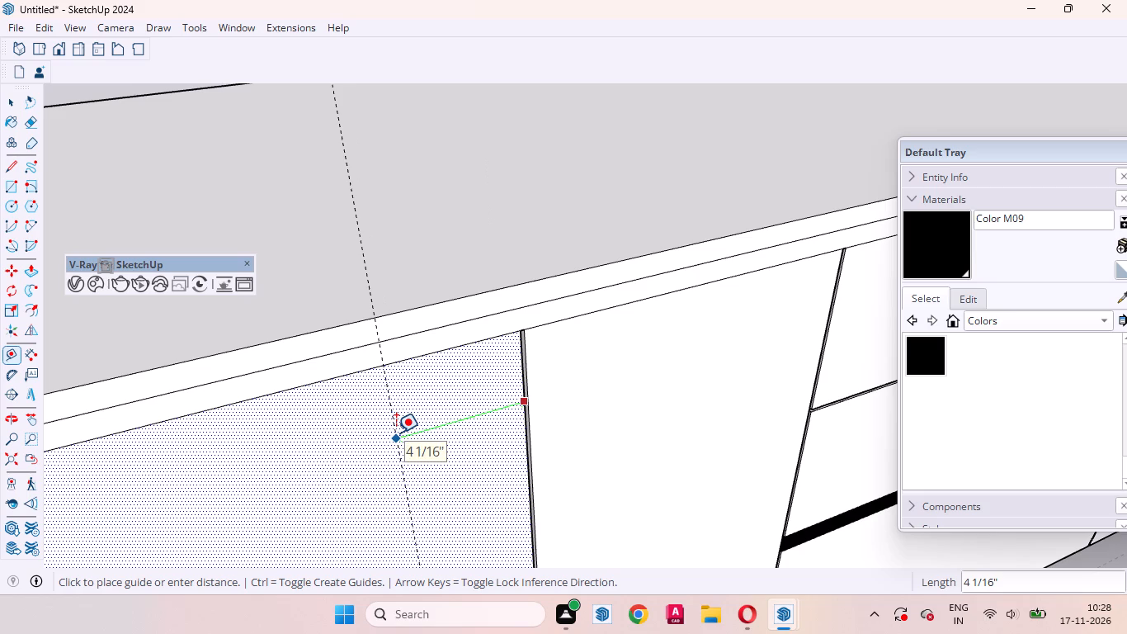
text(12)
key(Return)
key(space)
Draw a 1' by 2' 6" rectangle on the counter front between the new guide and the first door division.
scroll(656, 305, down, 2)
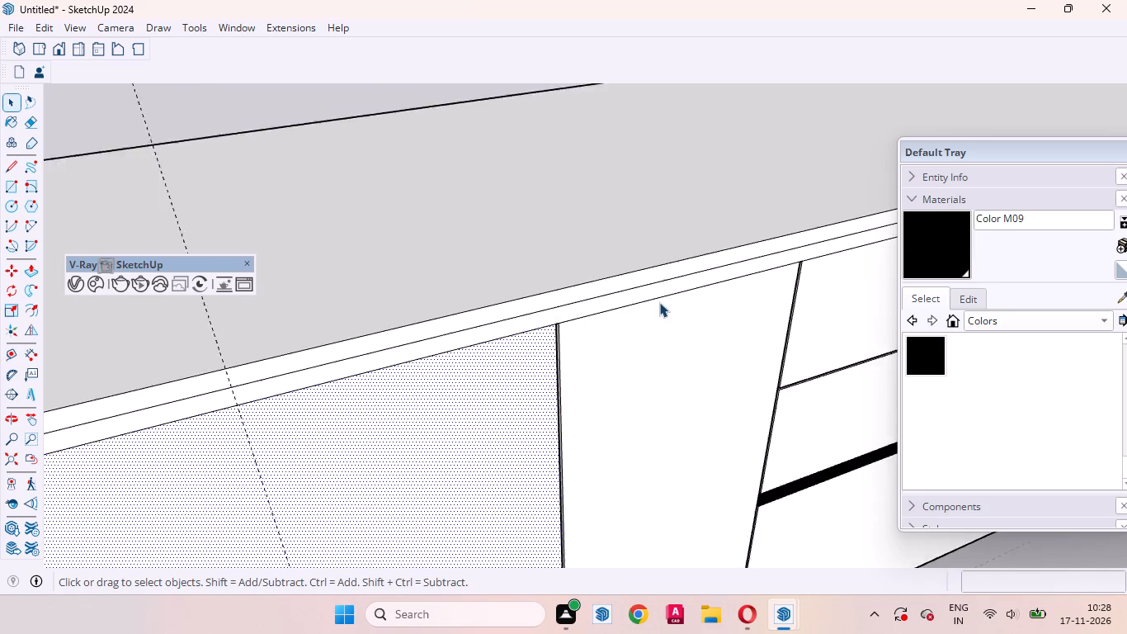
scroll(659, 302, down, 18)
middle_drag(442, 382, 665, 374)
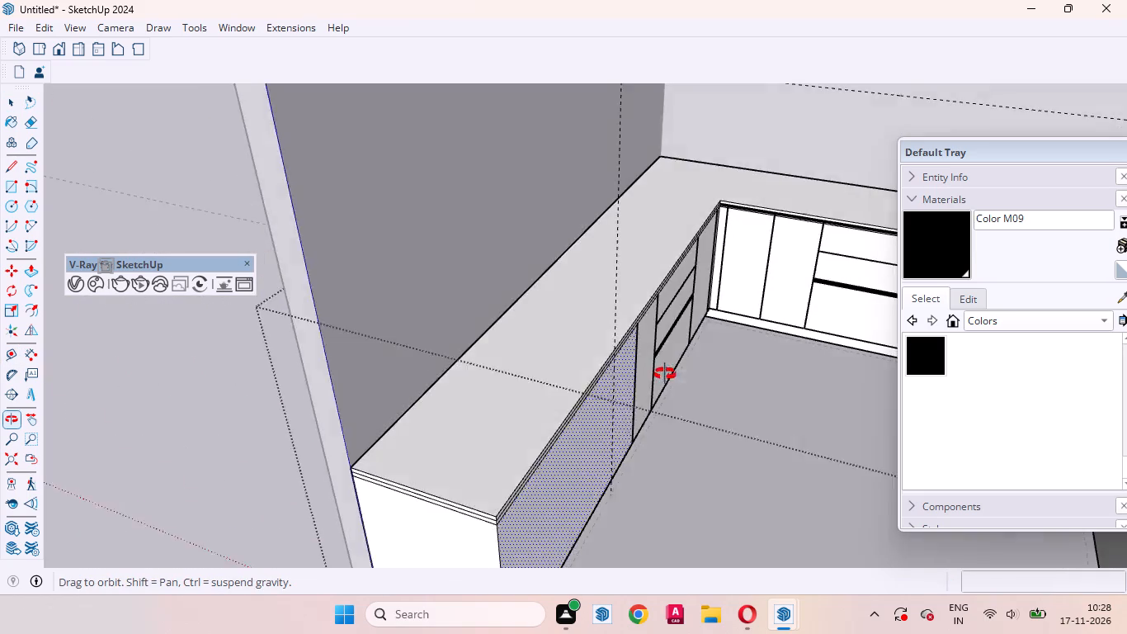
middle_drag(665, 374, 639, 336)
scroll(596, 360, up, 8)
middle_drag(609, 365, 524, 358)
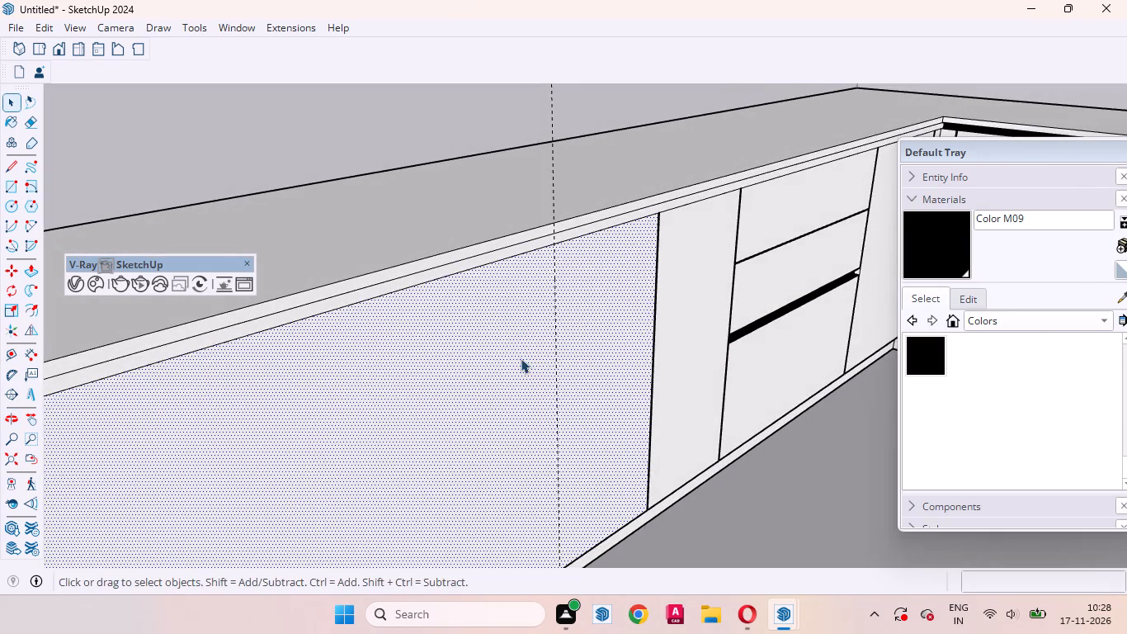
key(r)
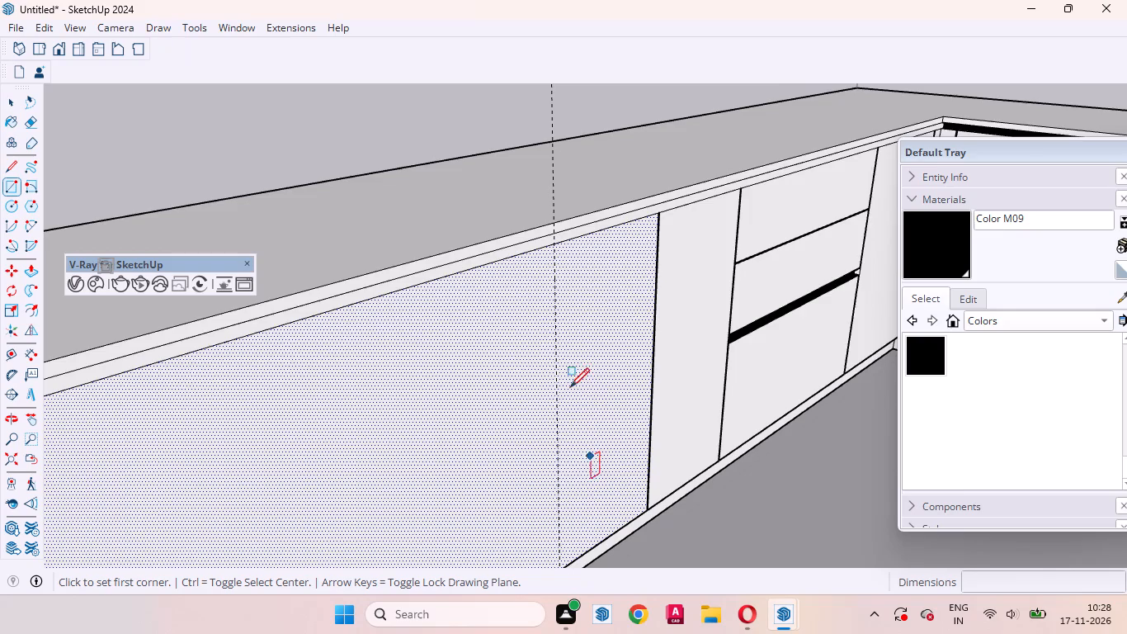
scroll(549, 339, down, 4)
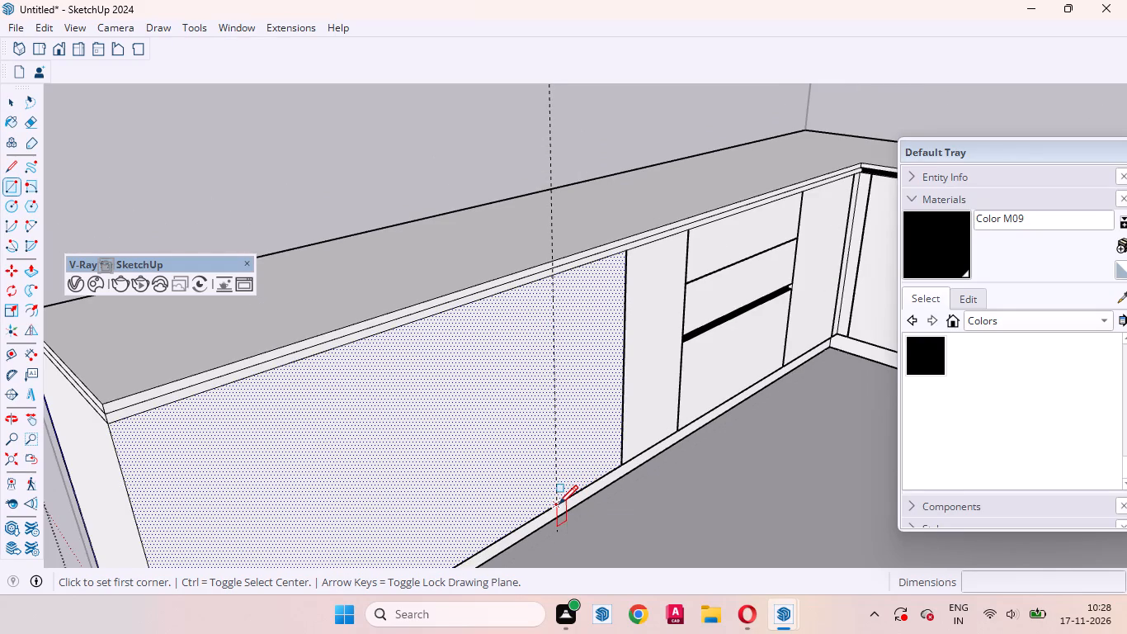
click(559, 504)
click(617, 257)
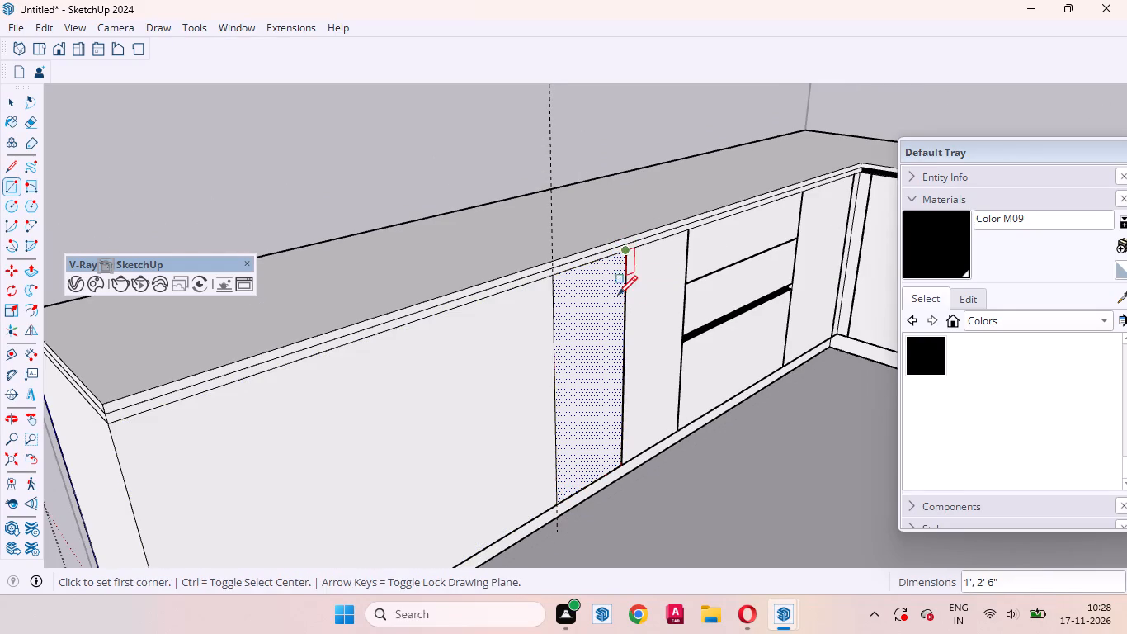
key(space)
click(590, 344)
click(527, 385)
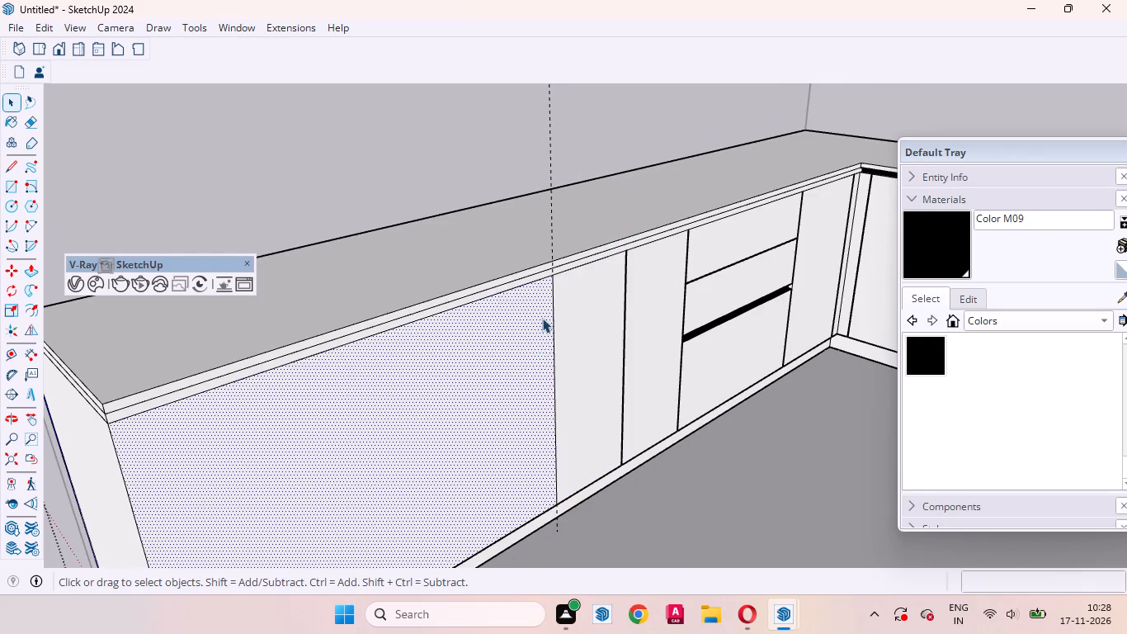
Draw a vertical line from the new panel's top corner up across the strip and countertop edge at the guide.
middle_drag(542, 343, 538, 395)
scroll(543, 262, up, 7)
middle_drag(557, 294, 488, 271)
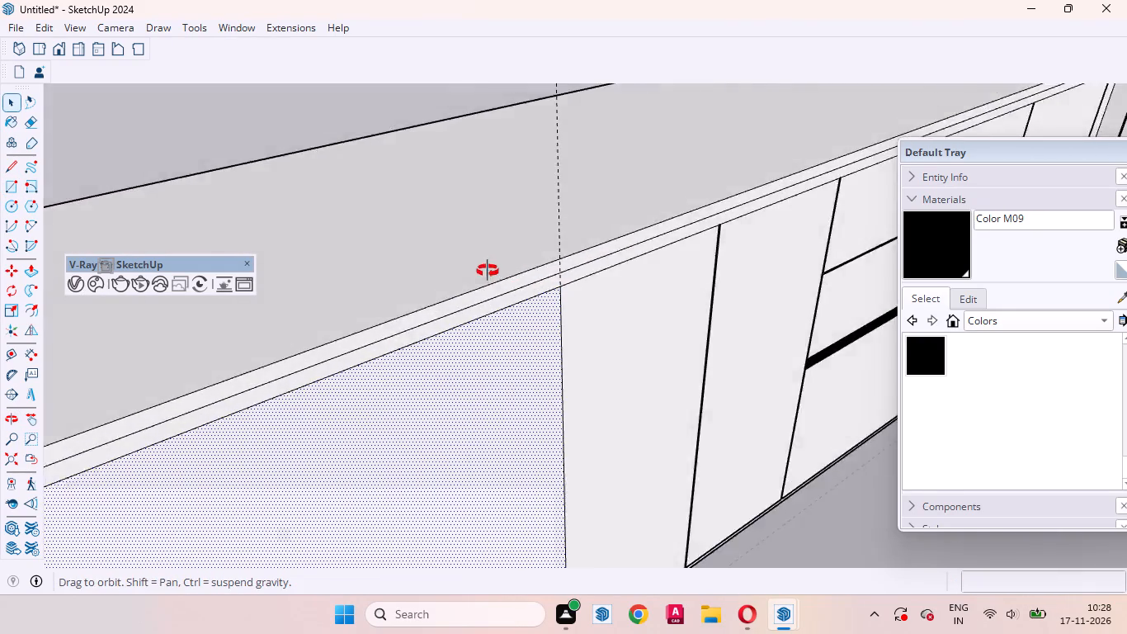
middle_drag(488, 271, 446, 201)
key(l)
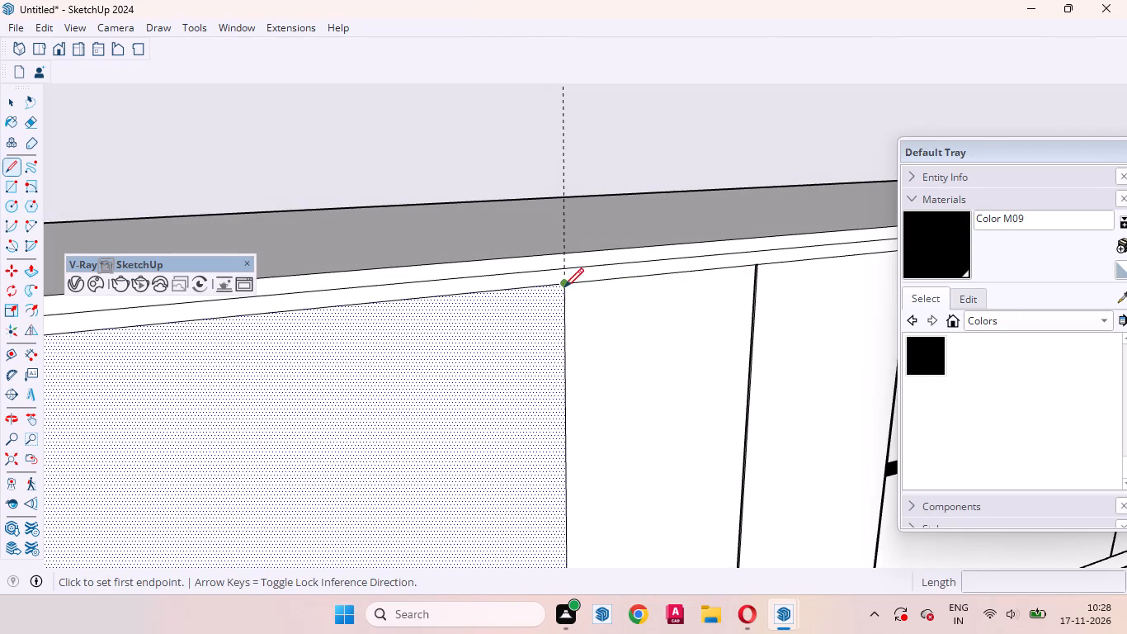
click(564, 287)
click(560, 256)
key(space)
Erase the two horizontal lines beneath the countertop on the front of the undivided tall-unit section.
click(534, 281)
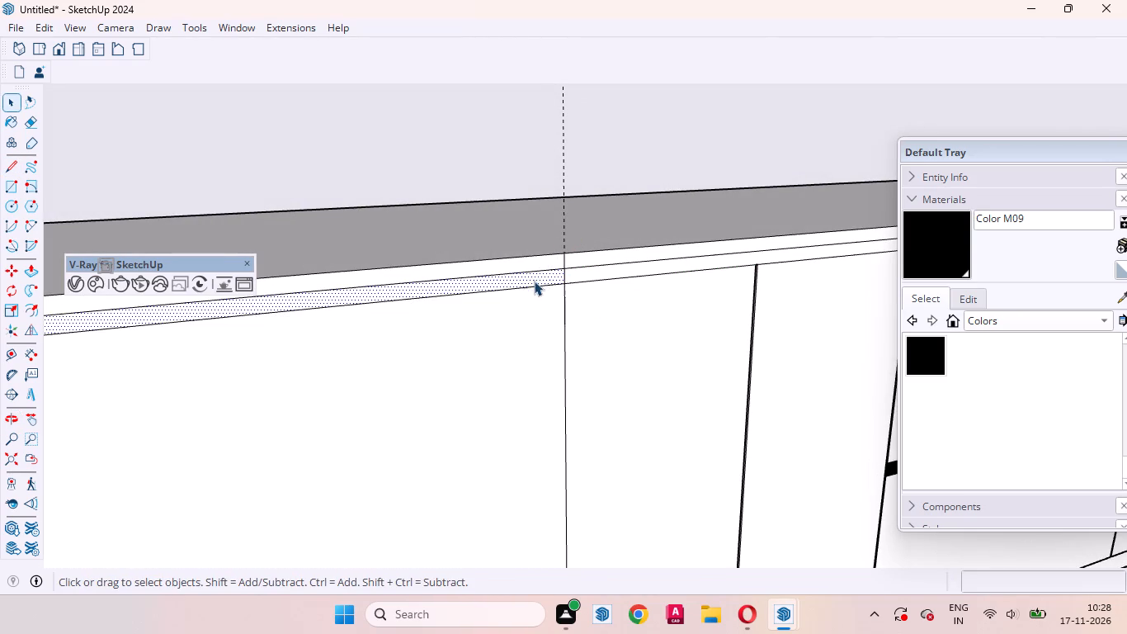
click(547, 271)
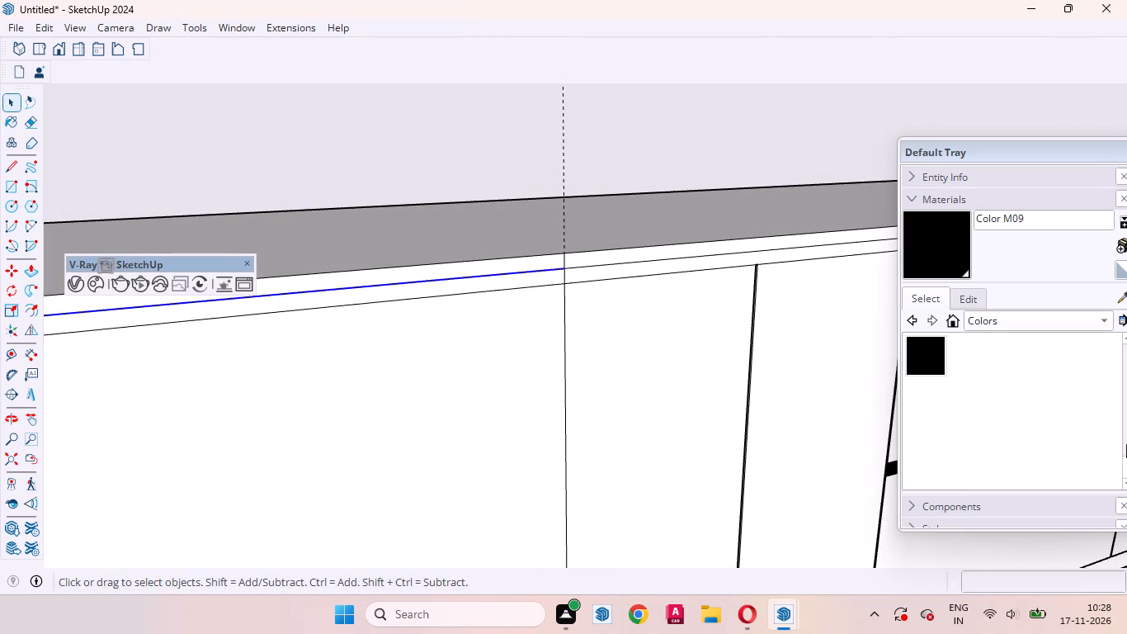
click(29, 120)
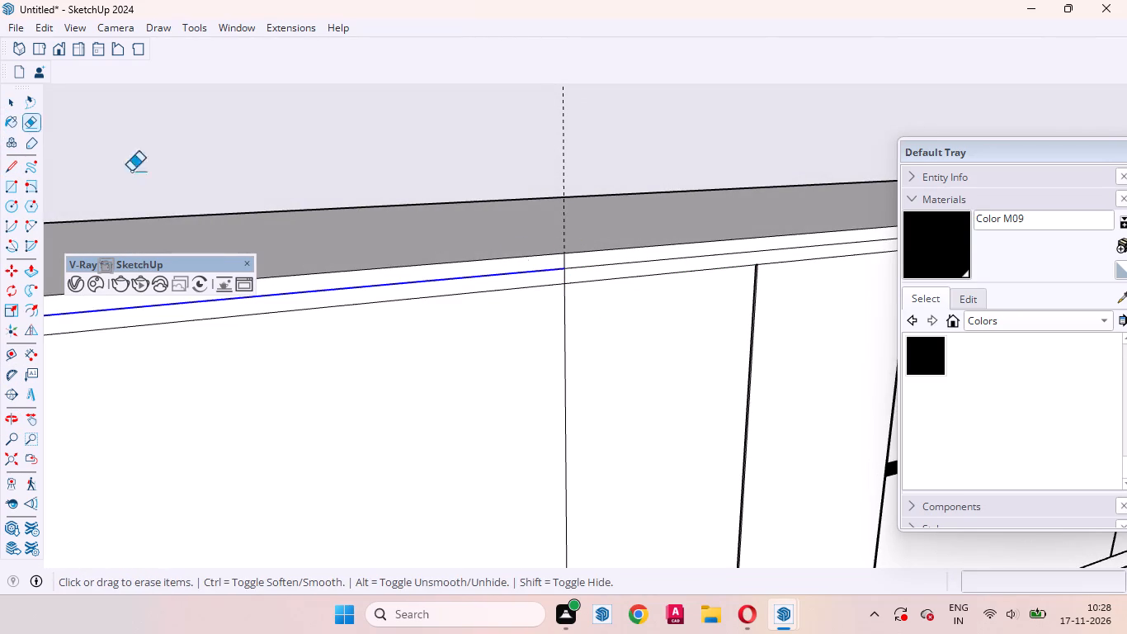
scroll(624, 296, up, 6)
drag(446, 249, 454, 354)
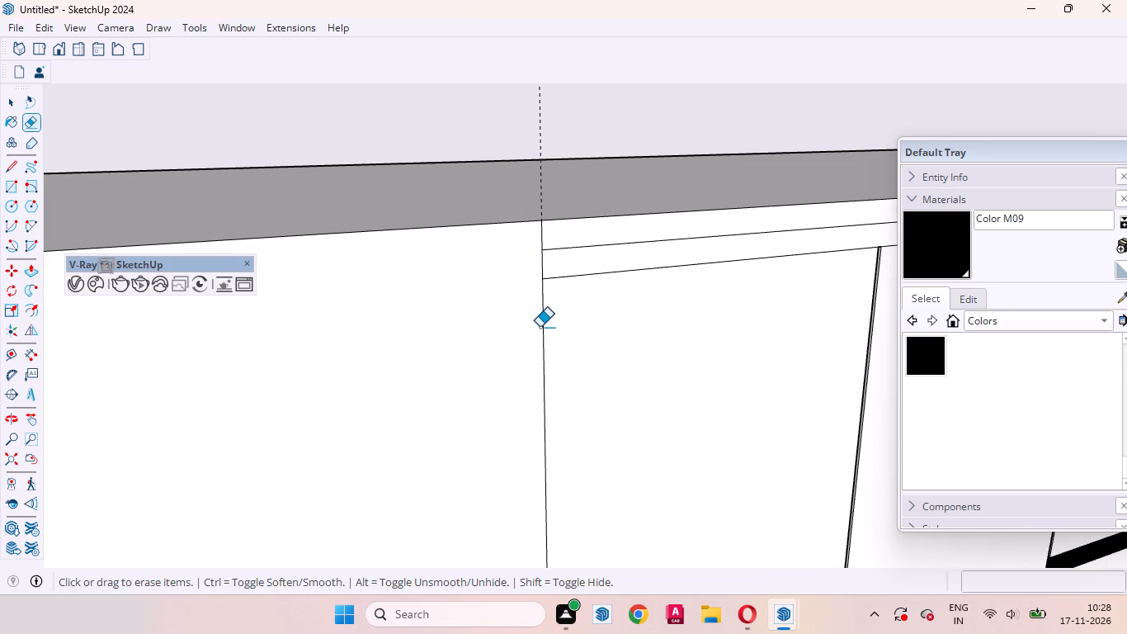
Erase the two horizontal lines beneath the countertop on the end face of the tall-unit section.
scroll(557, 308, down, 20)
scroll(557, 308, down, 4)
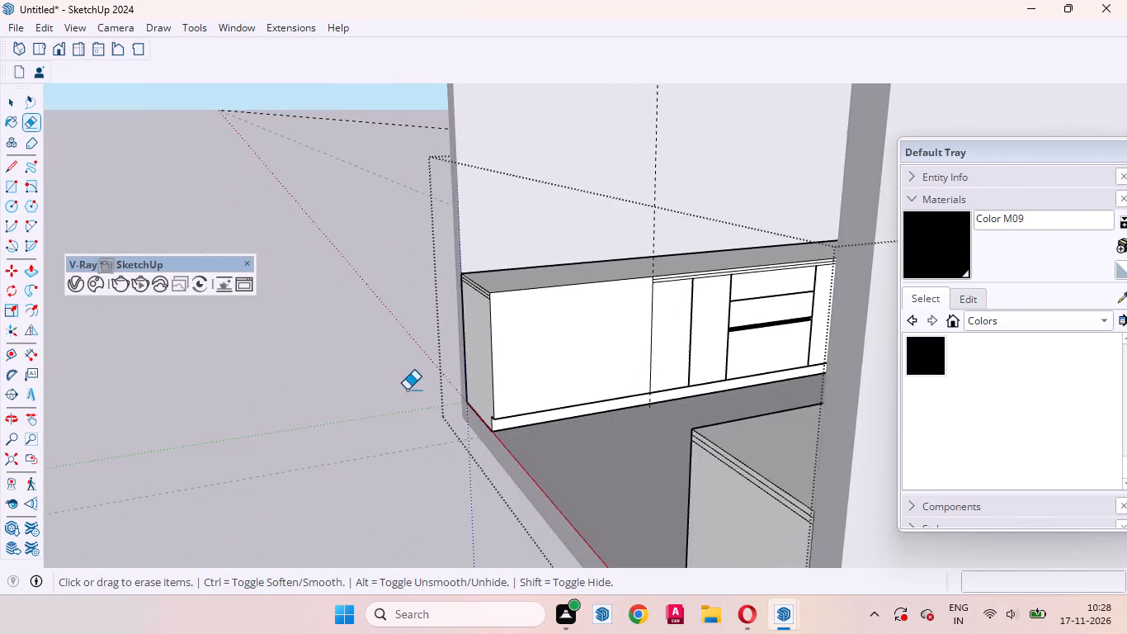
middle_drag(406, 390, 532, 386)
scroll(537, 296, up, 17)
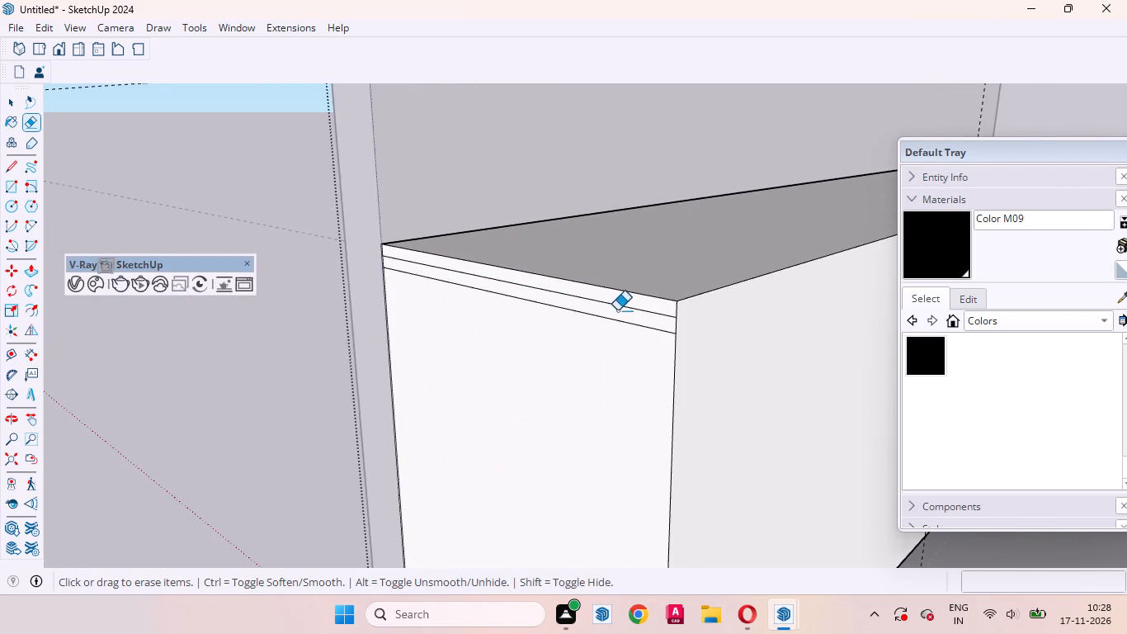
drag(616, 298, 617, 332)
key(space)
Push/Pull the strip under the countertop inward 18 mm along the run beside the tall-unit section.
scroll(392, 429, down, 5)
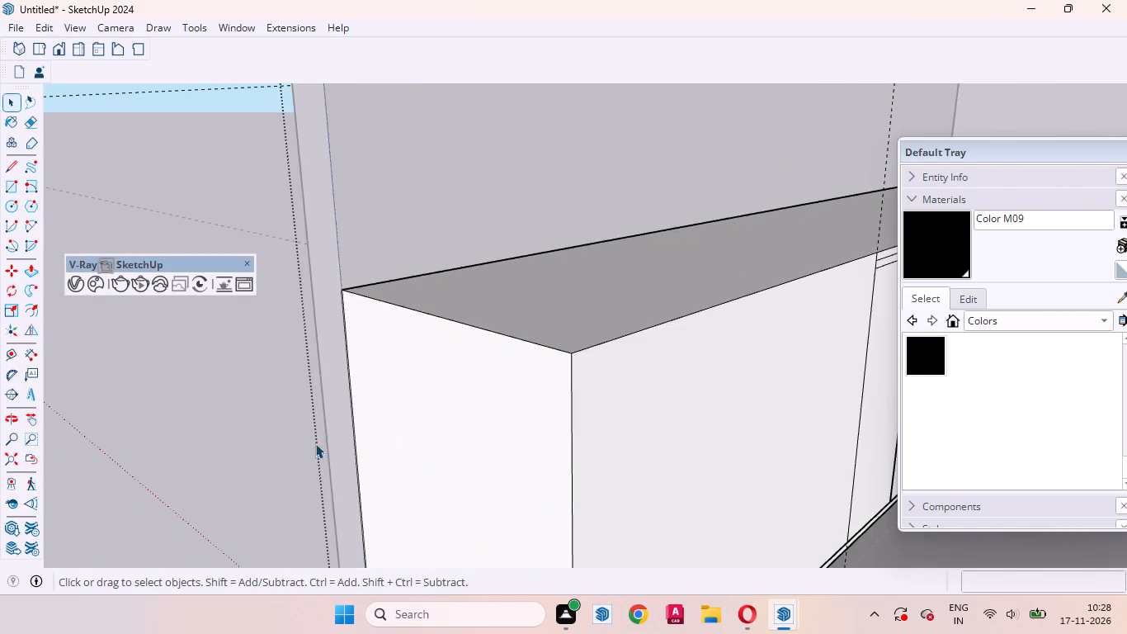
scroll(315, 443, down, 7)
scroll(296, 460, up, 1)
scroll(296, 460, down, 1)
middle_drag(629, 333, 542, 393)
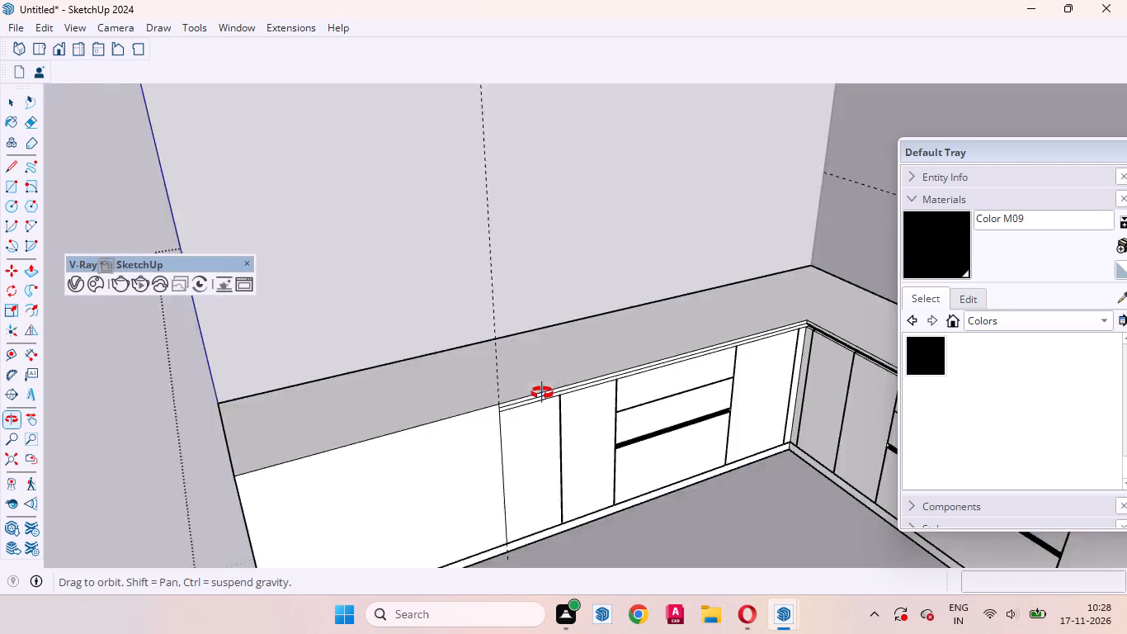
middle_drag(542, 393, 562, 395)
scroll(530, 467, up, 8)
middle_drag(555, 431, 393, 319)
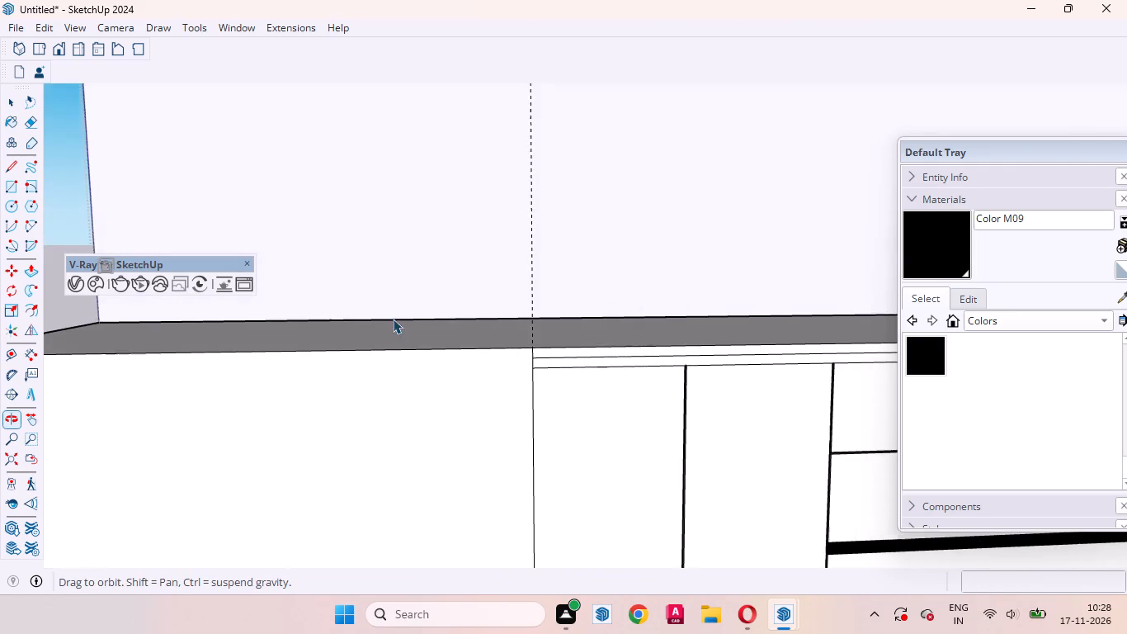
scroll(606, 349, up, 11)
click(564, 366)
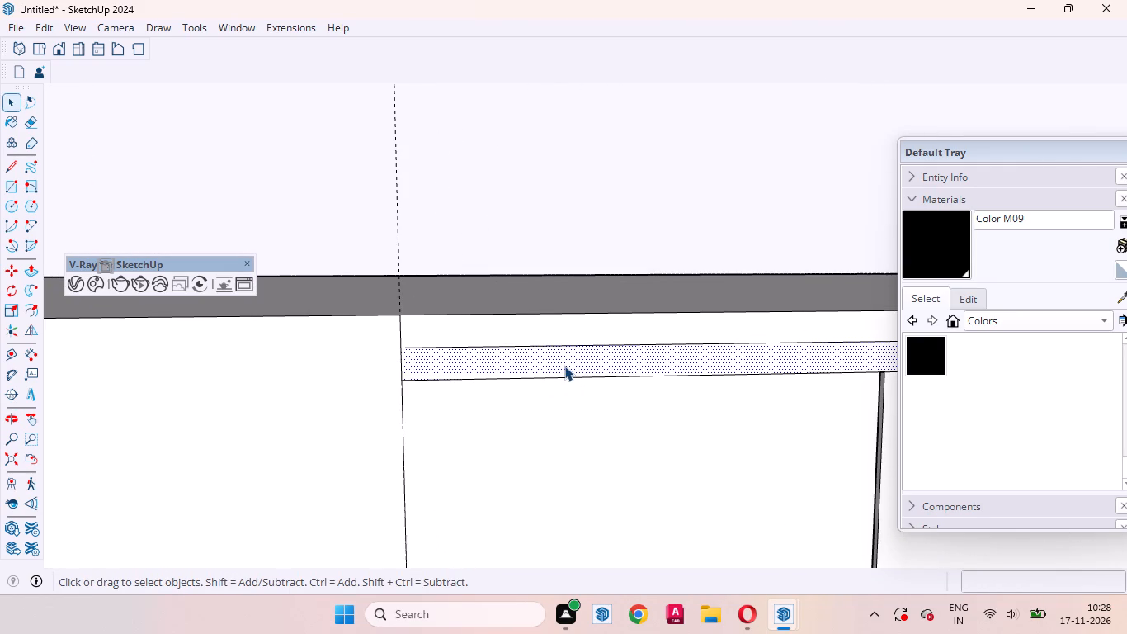
key(p)
click(564, 366)
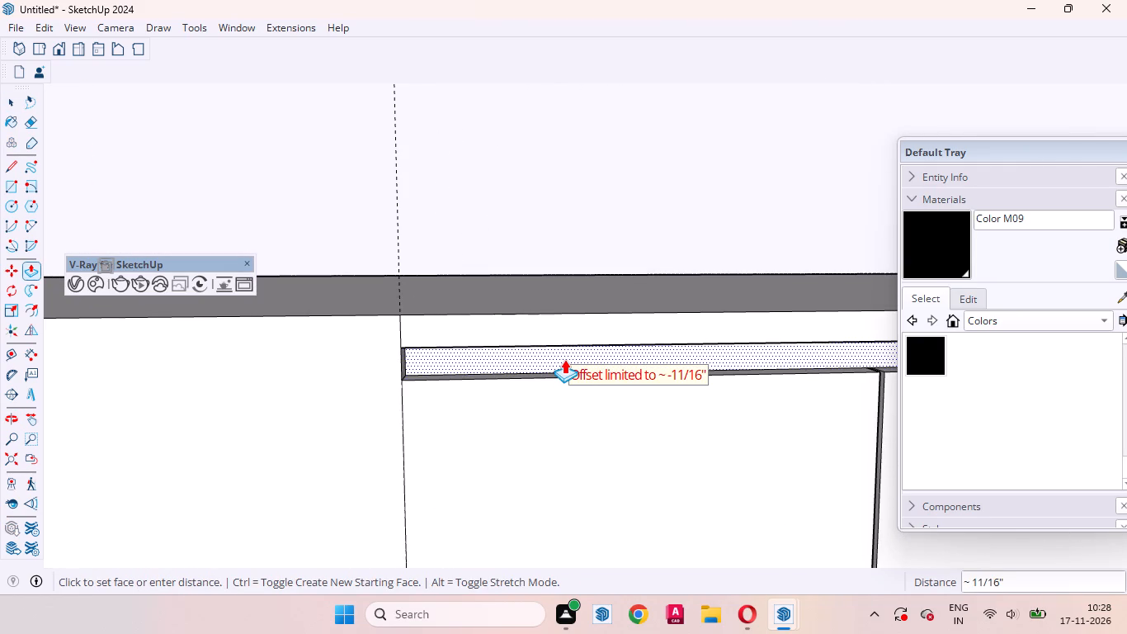
text(18mm)
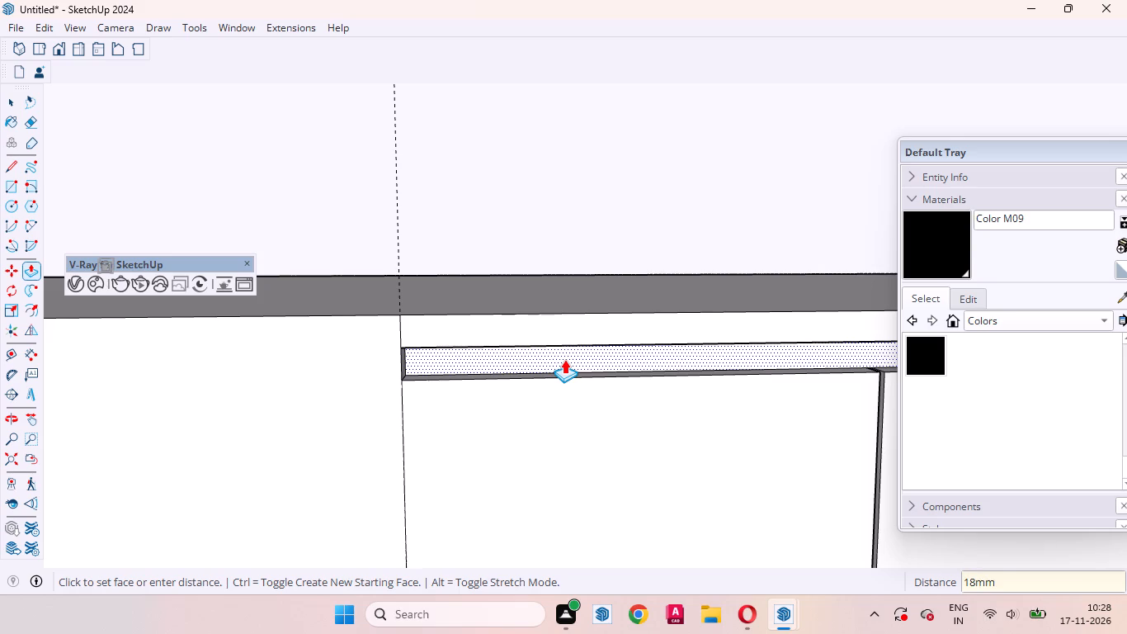
key(Return)
Paint the recessed strip under the countertop with the black Color M09 material.
click(935, 265)
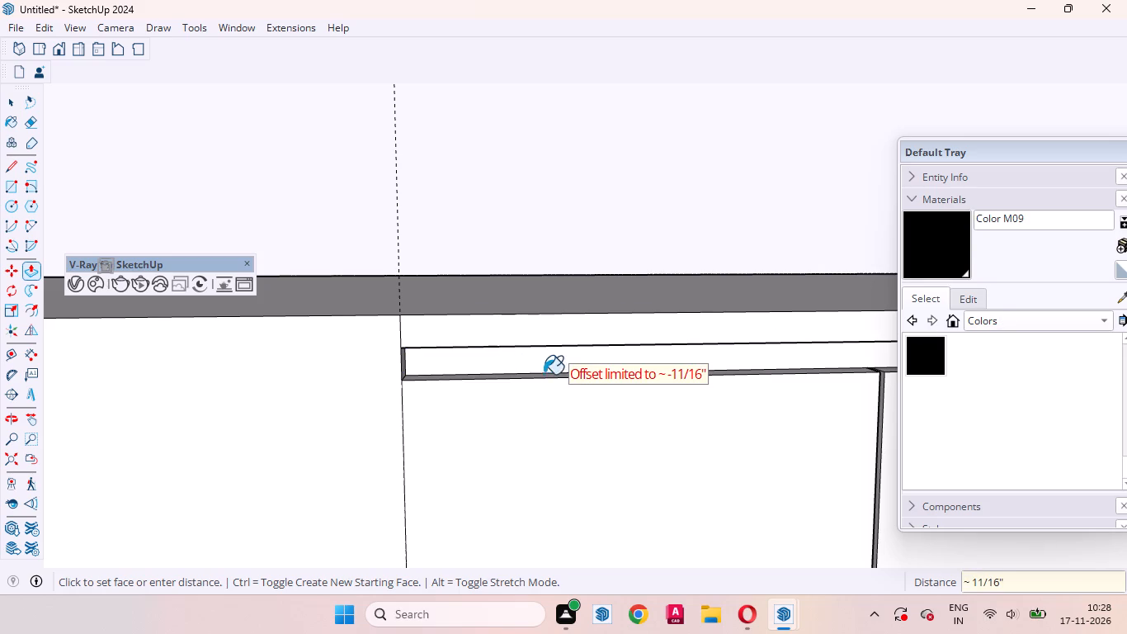
scroll(534, 374, up, 5)
click(513, 356)
scroll(599, 441, down, 16)
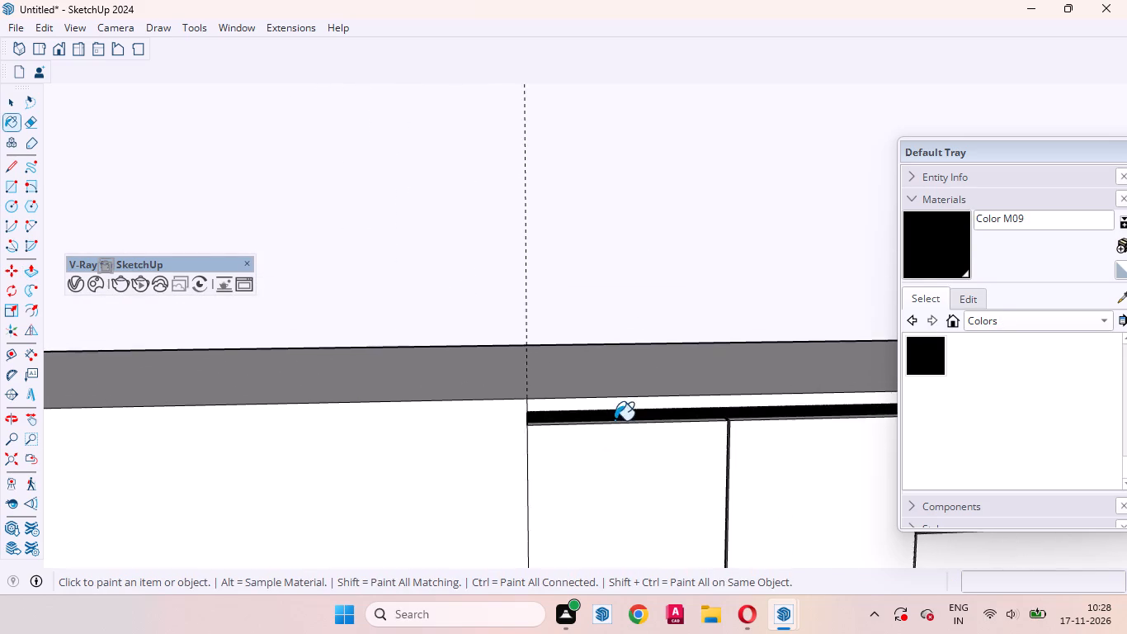
scroll(615, 420, down, 8)
key(space)
Copy the vertical edge between the undivided section and the first door 3 mm toward the doors, including its short upper segment.
middle_drag(606, 461, 681, 469)
scroll(644, 460, up, 7)
click(644, 443)
middle_drag(644, 452, 564, 457)
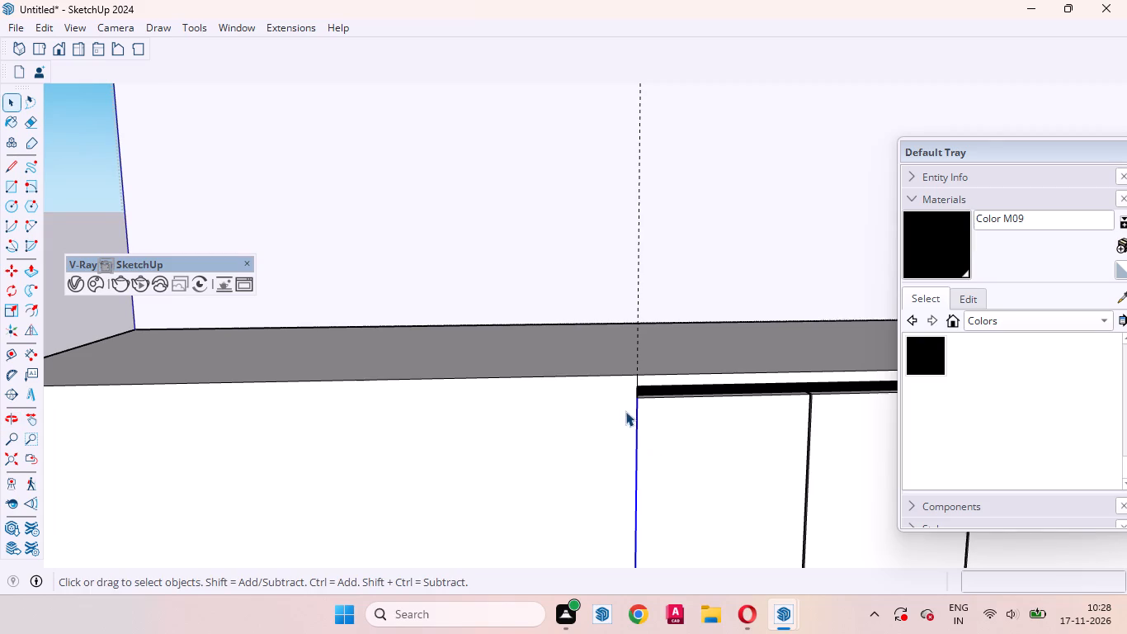
scroll(636, 400, up, 13)
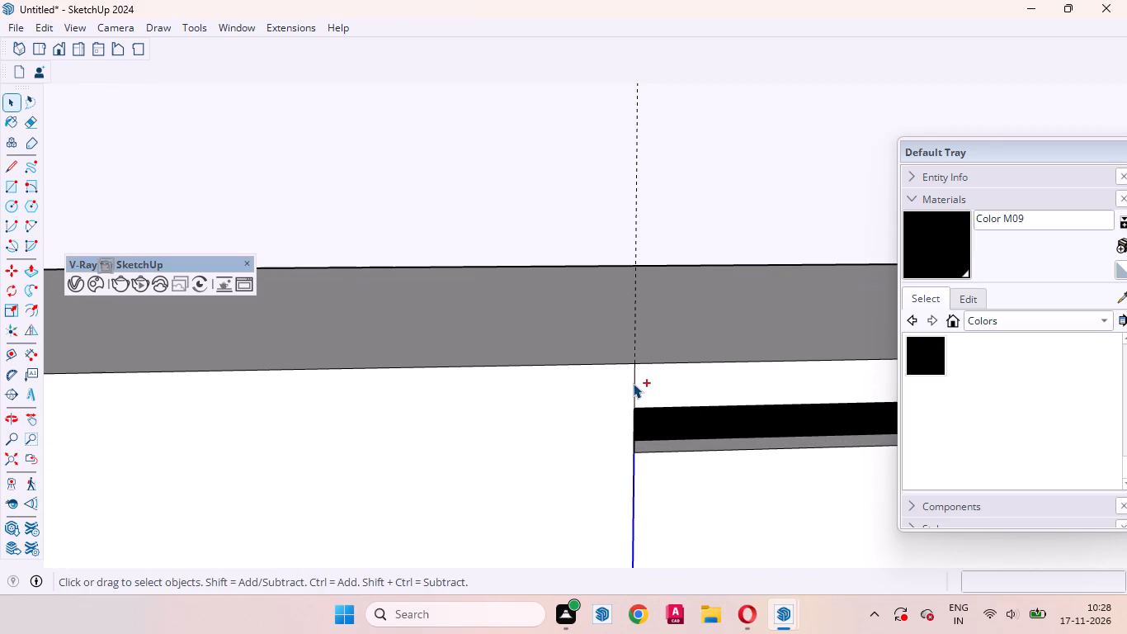
ctrl+click(634, 381)
key(m)
click(510, 461)
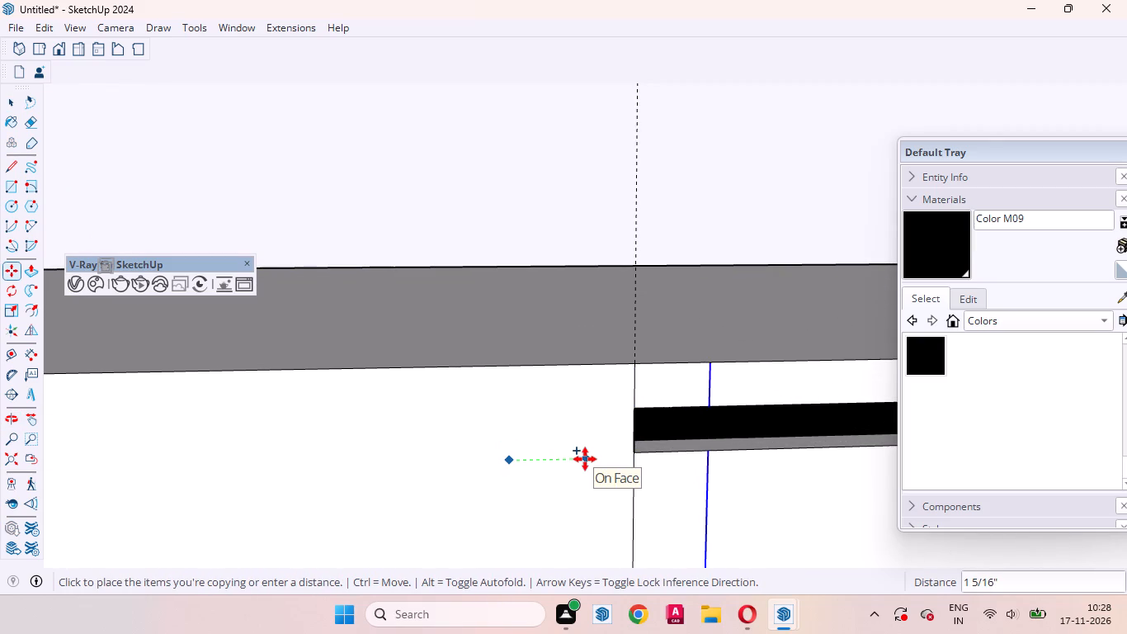
text(3mm)
key(Return)
key(space)
Push/Pull the 3 mm vertical strips above and below the black recess inward by the previously used distance.
scroll(636, 467, up, 7)
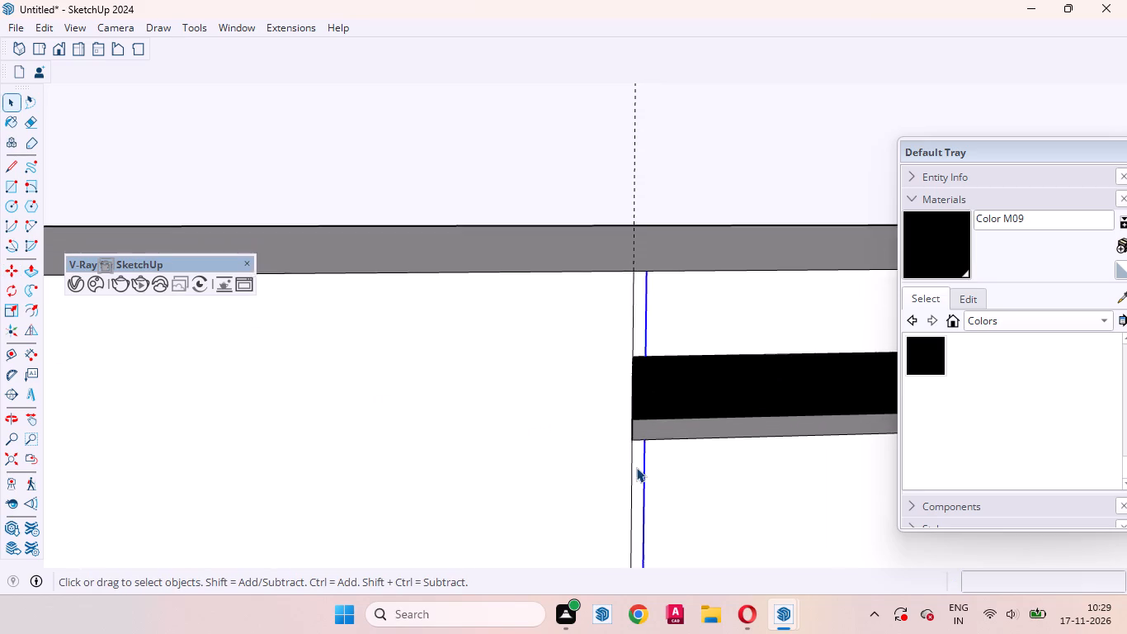
scroll(636, 467, up, 1)
click(637, 461)
key(p)
double_click(637, 461)
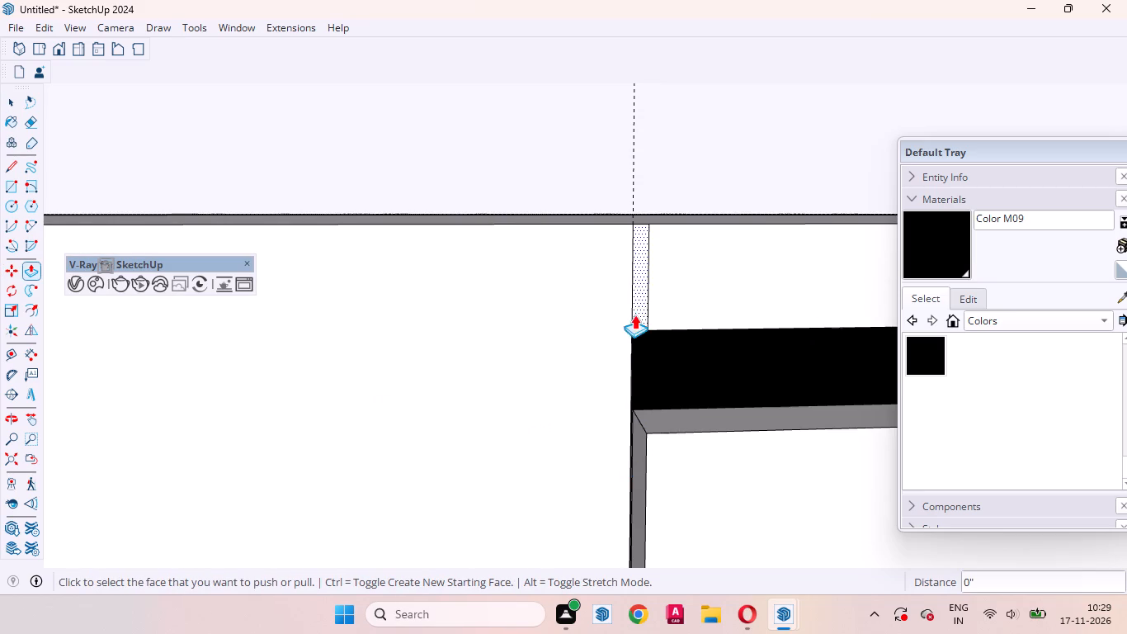
double_click(640, 279)
key(space)
Place a vertical guide on the undivided section's front, 1'6" from its edge beside the first door.
click(528, 372)
scroll(676, 296, down, 2)
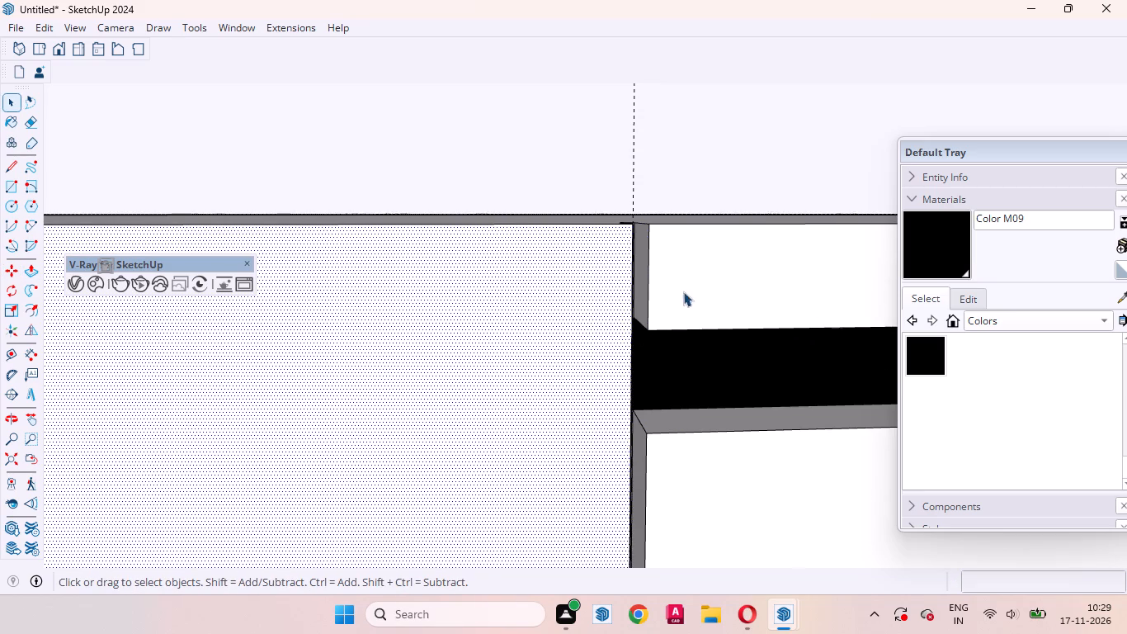
scroll(683, 291, down, 17)
scroll(618, 471, up, 2)
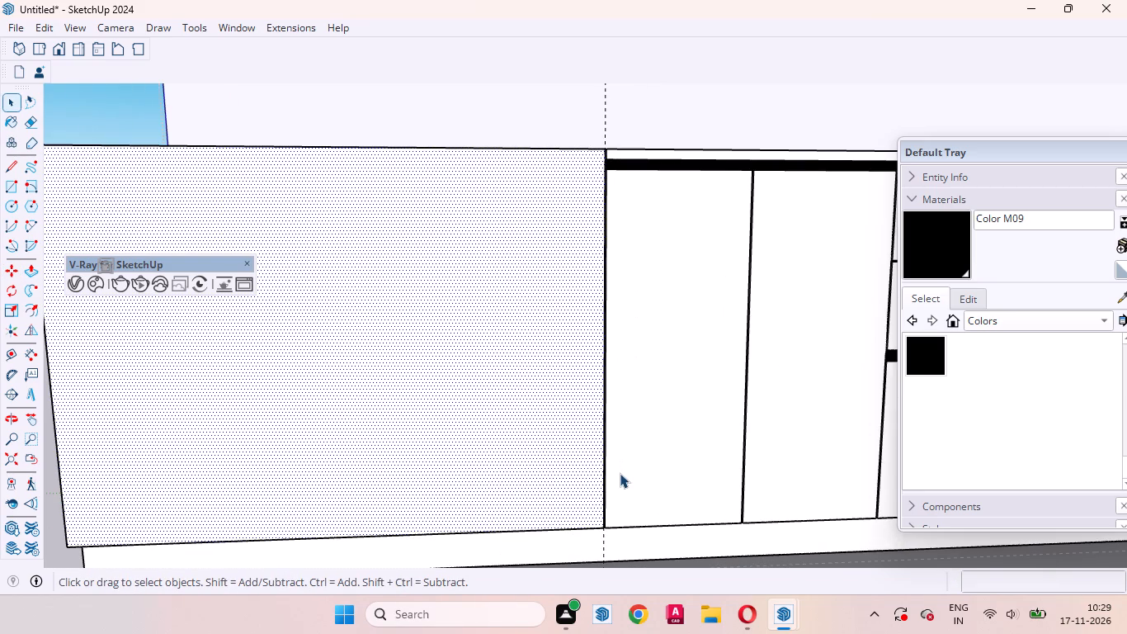
key(t)
scroll(596, 466, up, 7)
click(604, 410)
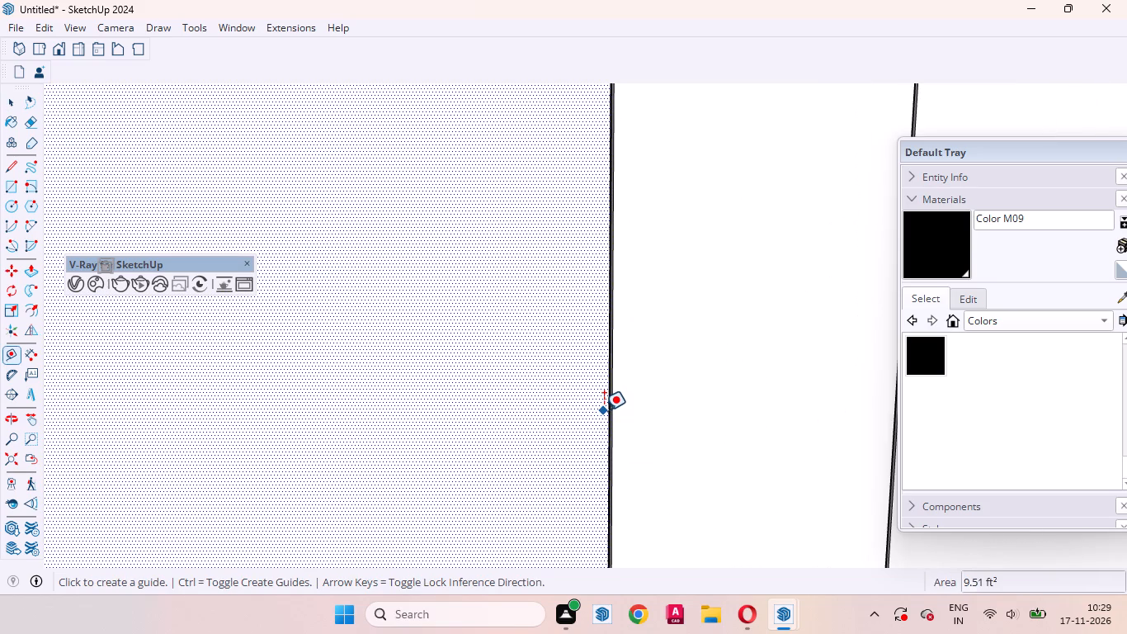
key(space)
key(t)
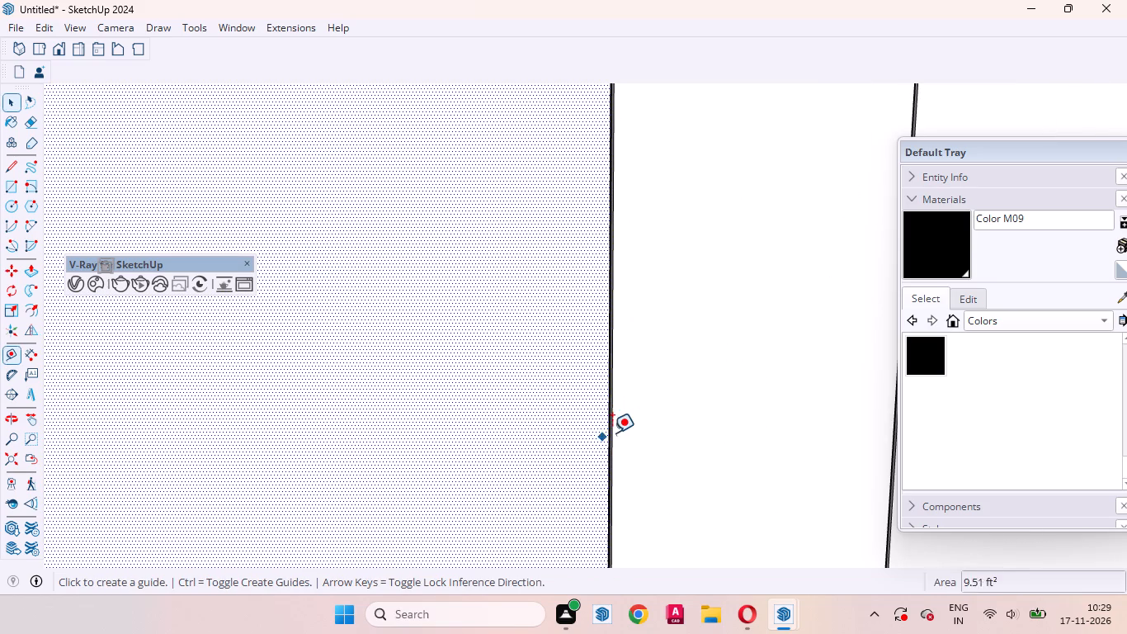
click(611, 414)
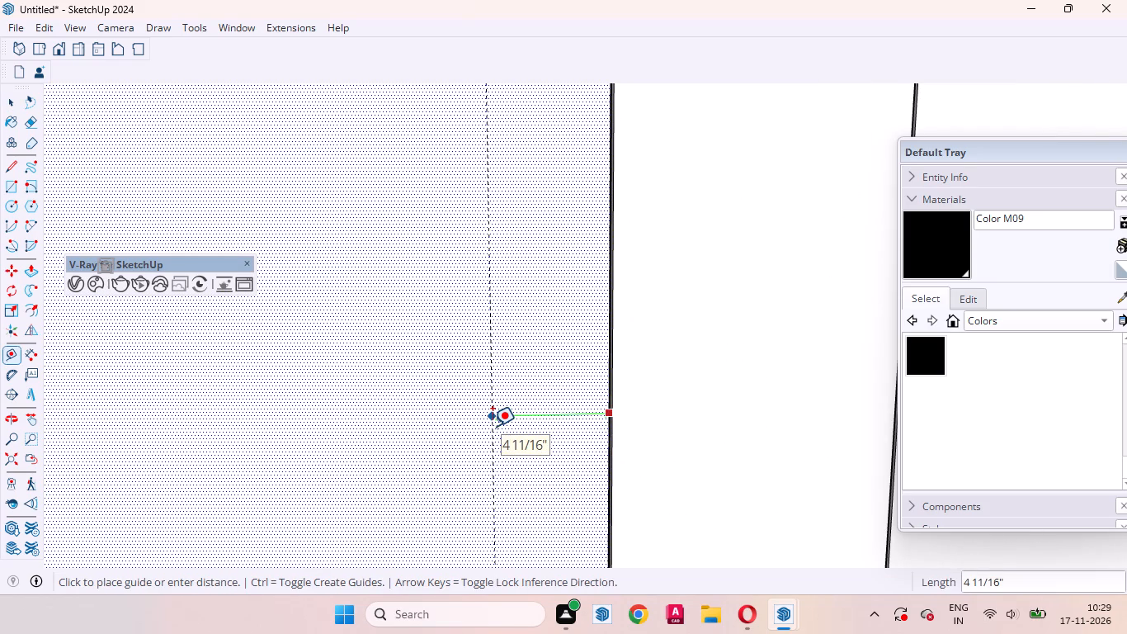
text(1')
key(6)
key(Return)
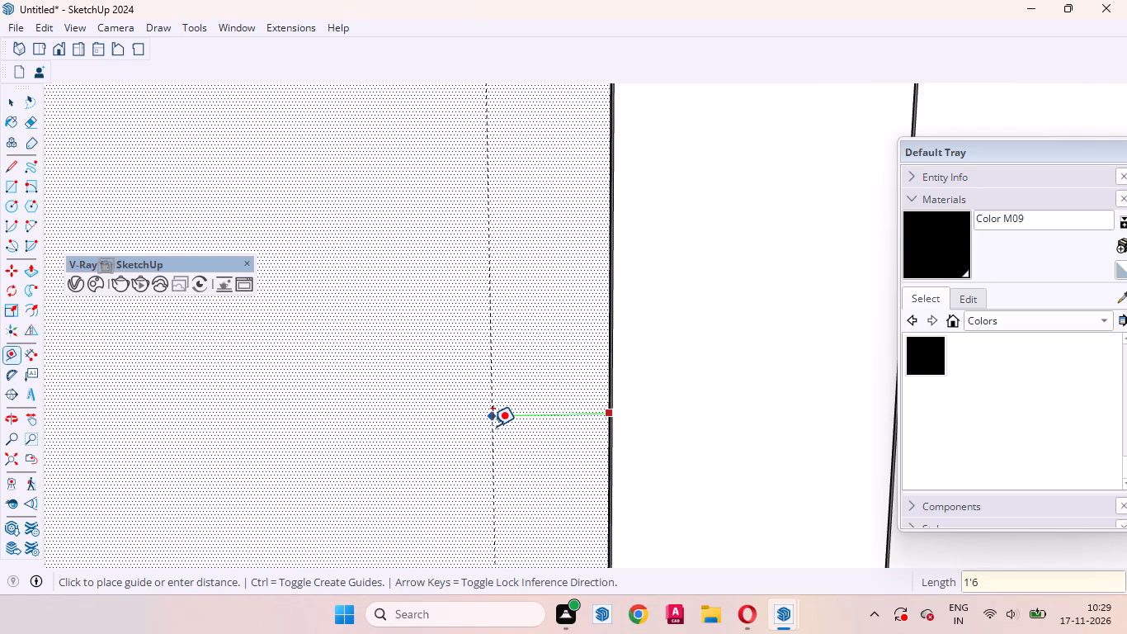
key(space)
Examine the undivided section, its new guide and the adjoining counter runs from several angles.
middle_drag(517, 381, 620, 421)
scroll(775, 407, down, 8)
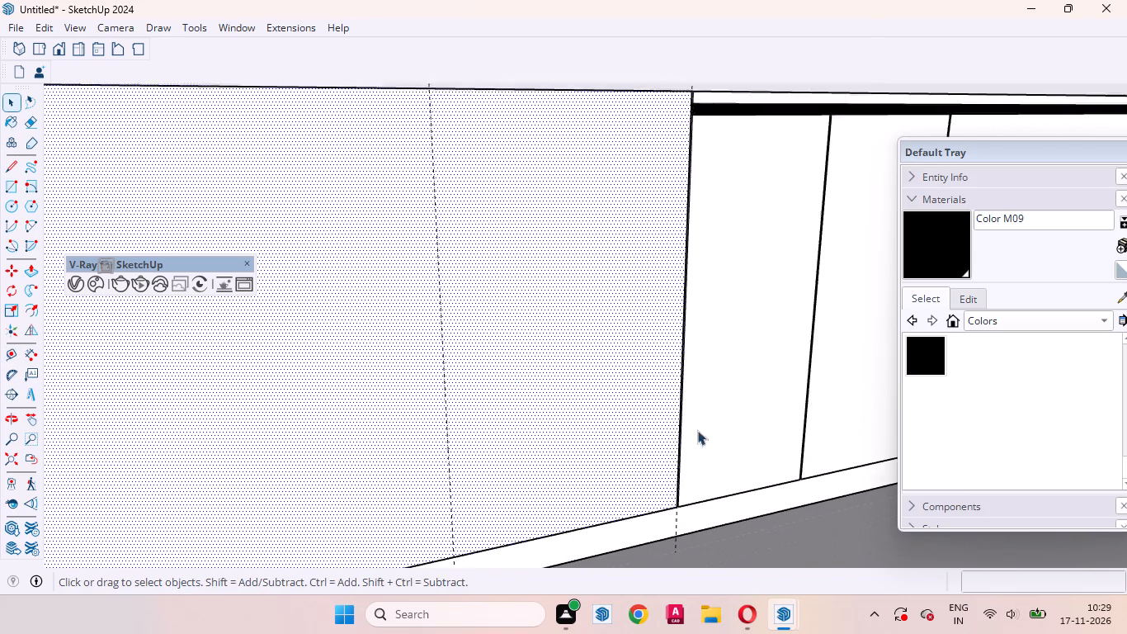
scroll(697, 430, down, 8)
scroll(484, 455, up, 1)
scroll(484, 455, down, 2)
middle_drag(484, 463, 597, 395)
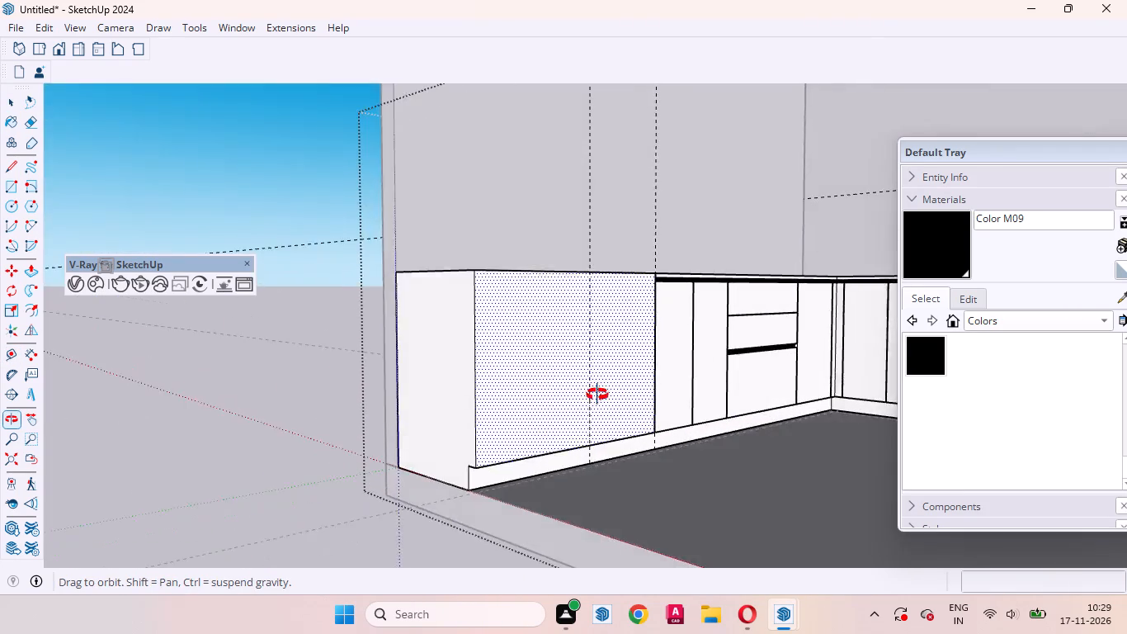
middle_drag(597, 395, 710, 433)
scroll(176, 444, down, 8)
scroll(446, 420, up, 3)
scroll(577, 398, up, 2)
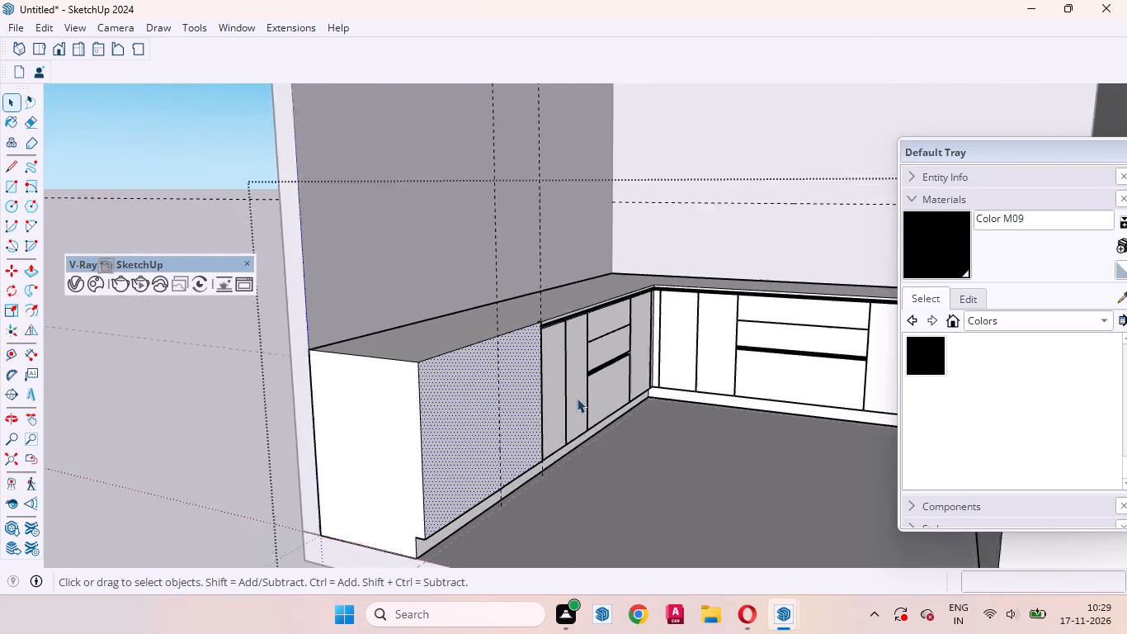
scroll(577, 398, up, 1)
middle_drag(585, 407, 364, 564)
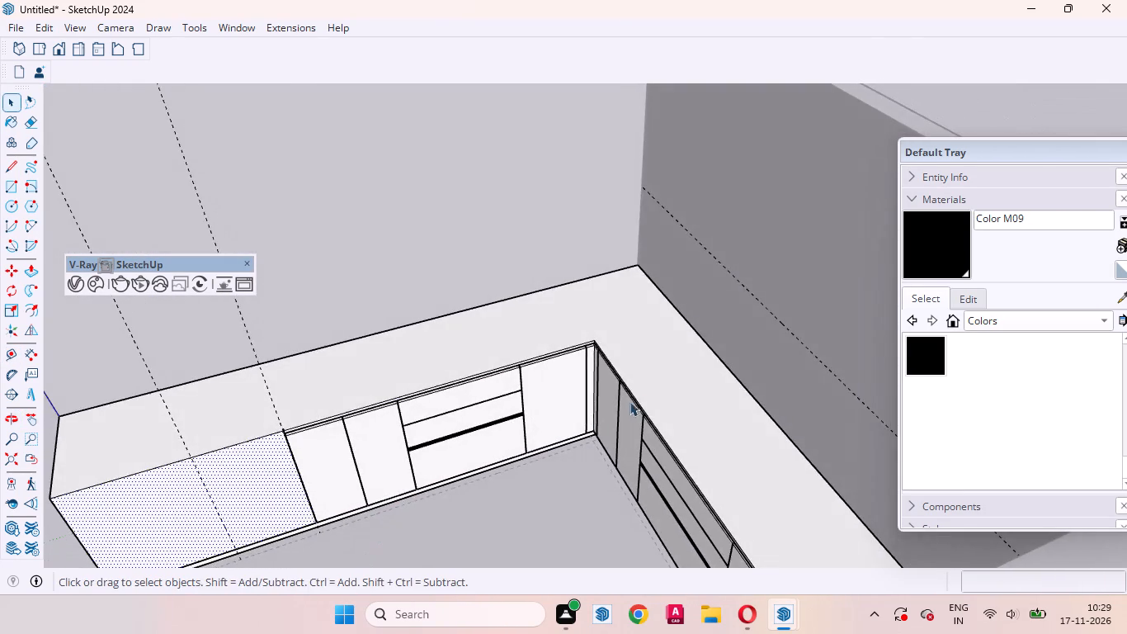
scroll(631, 400, down, 7)
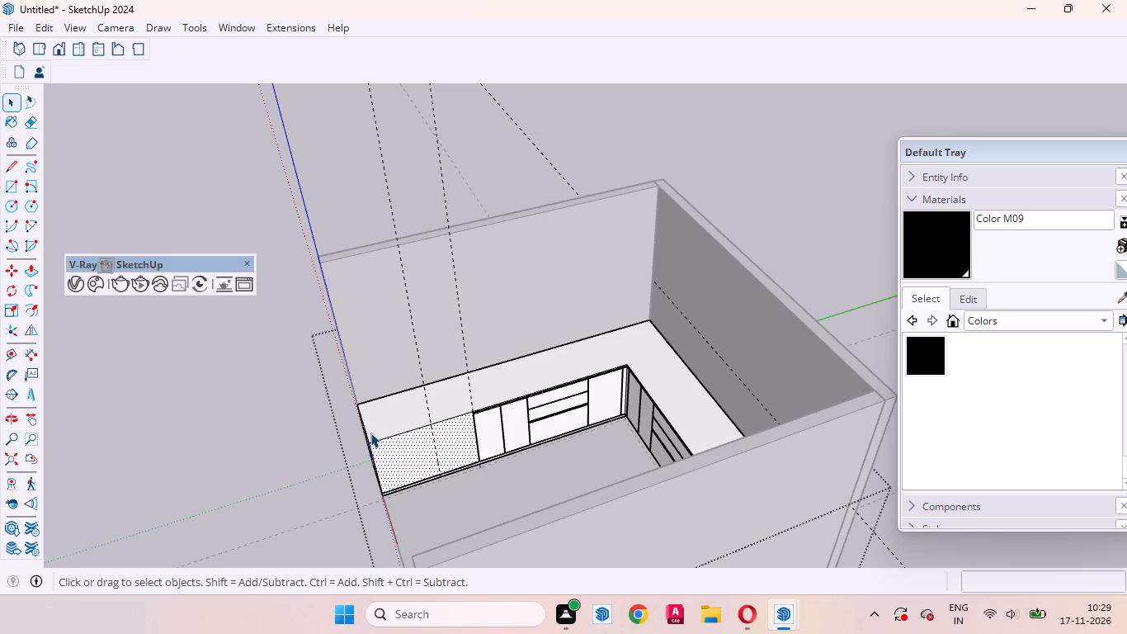
Place a second vertical guide 2" beyond the 1'6" guide, toward the open end of the undivided section.
scroll(408, 446, up, 4)
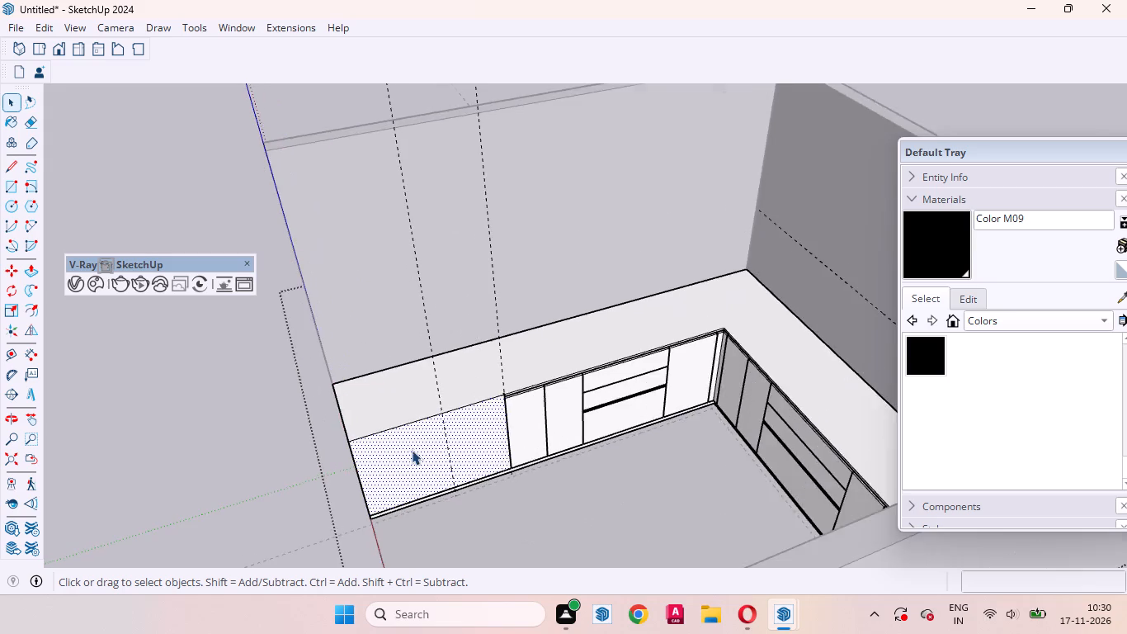
scroll(425, 456, up, 7)
middle_drag(451, 468, 417, 471)
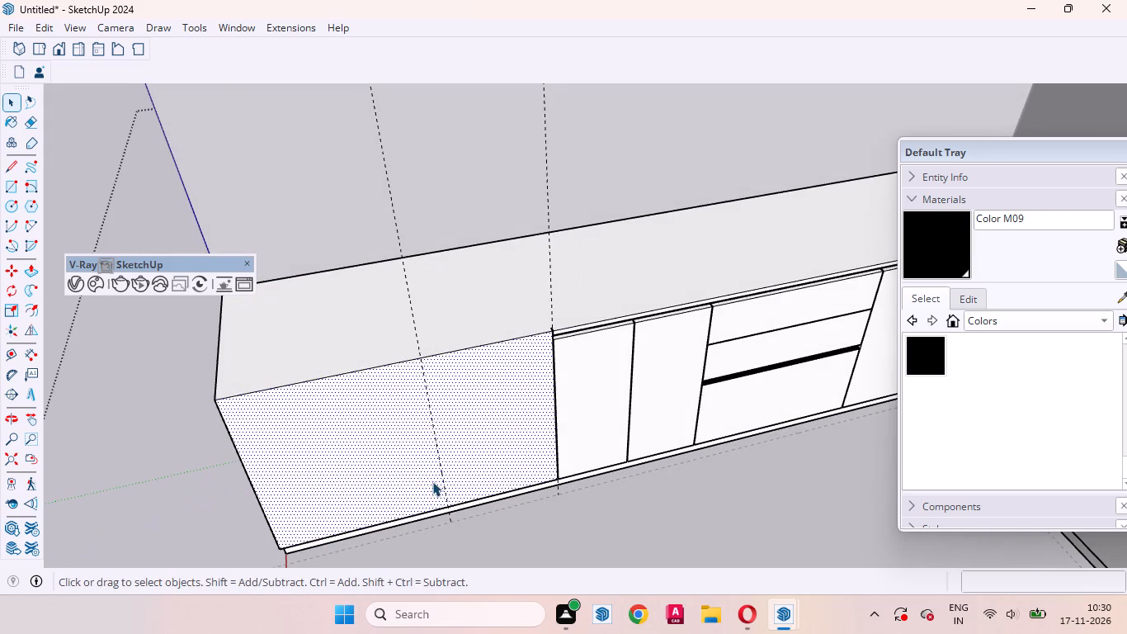
key(t)
click(437, 435)
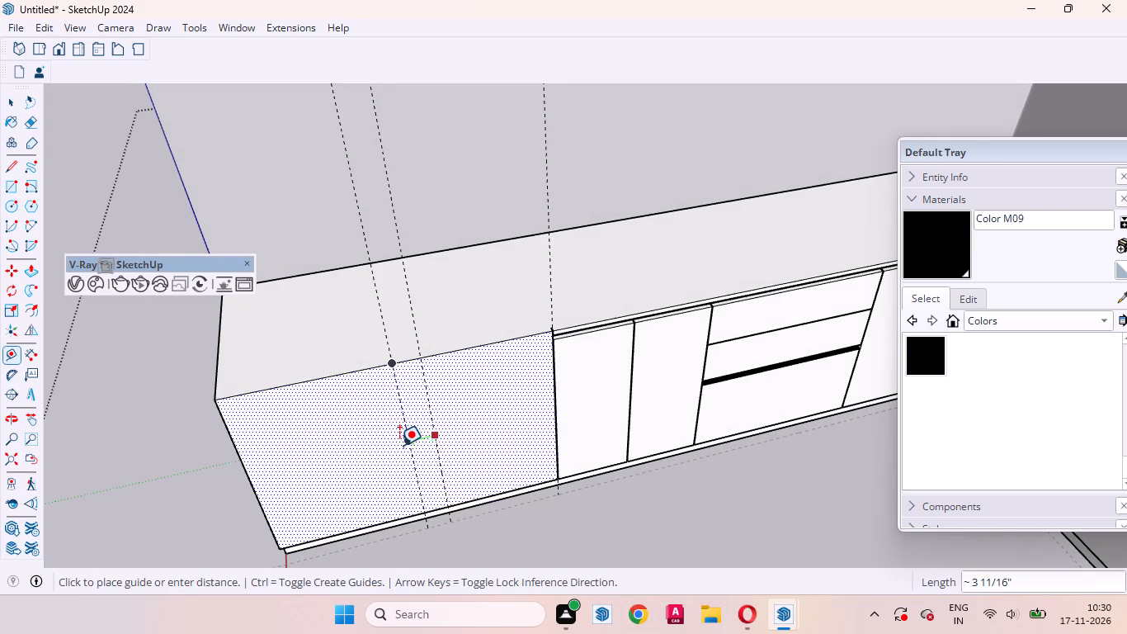
key(2)
key(Return)
key(space)
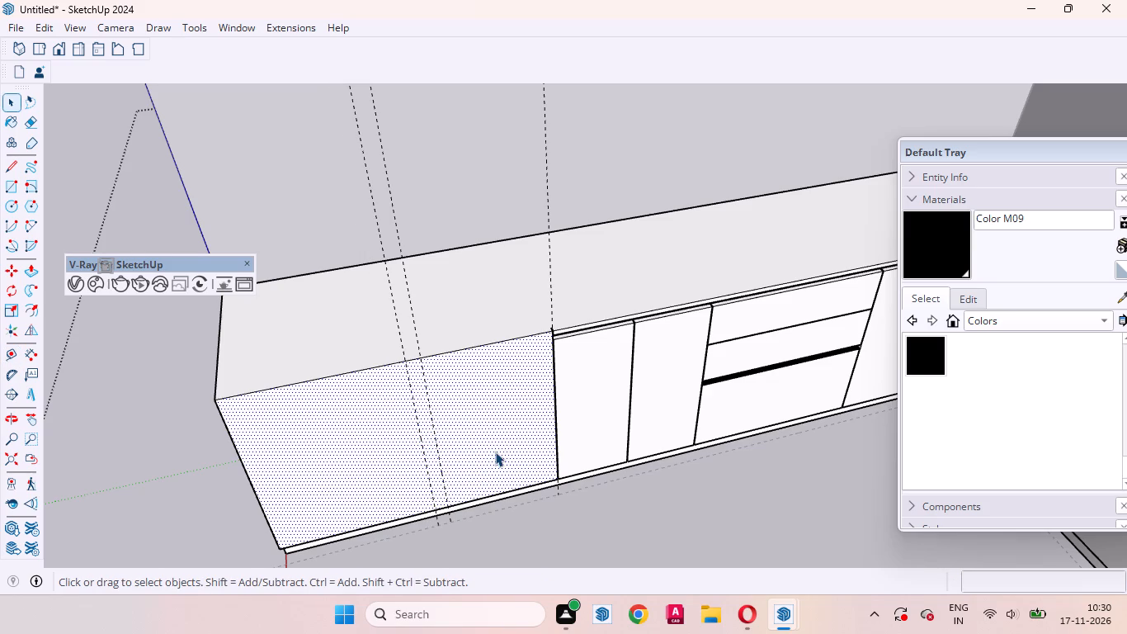
Draw a line across the countertop from the front corner beside the first door to the wall edge, along the red axis.
key(l)
middle_drag(504, 395, 483, 481)
scroll(528, 413, up, 5)
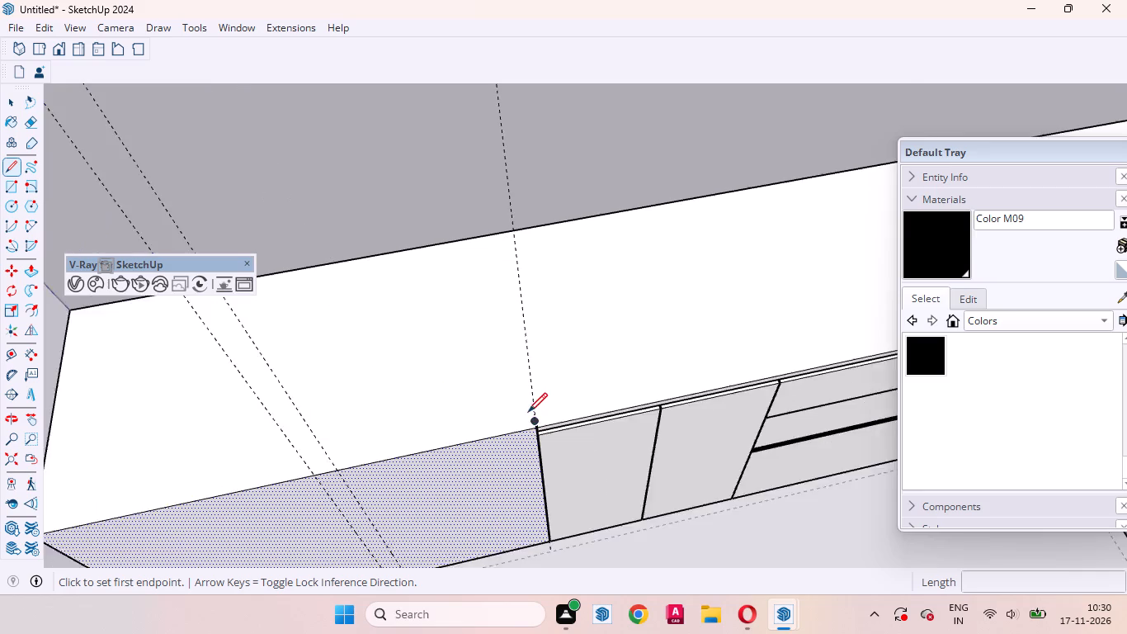
scroll(528, 412, up, 14)
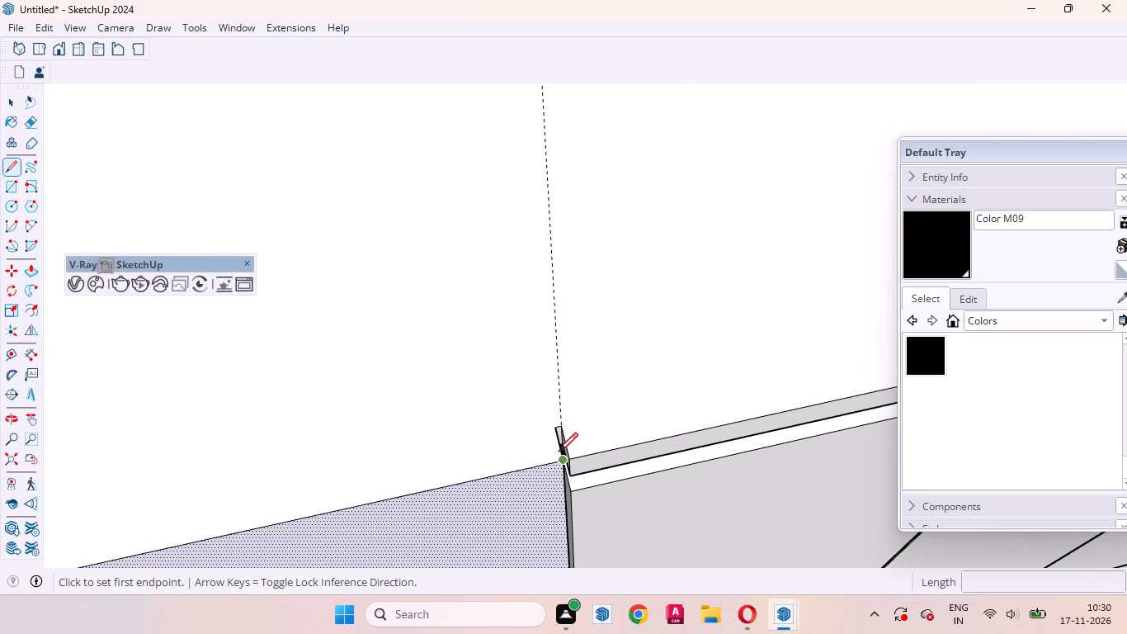
click(550, 428)
scroll(483, 297, down, 9)
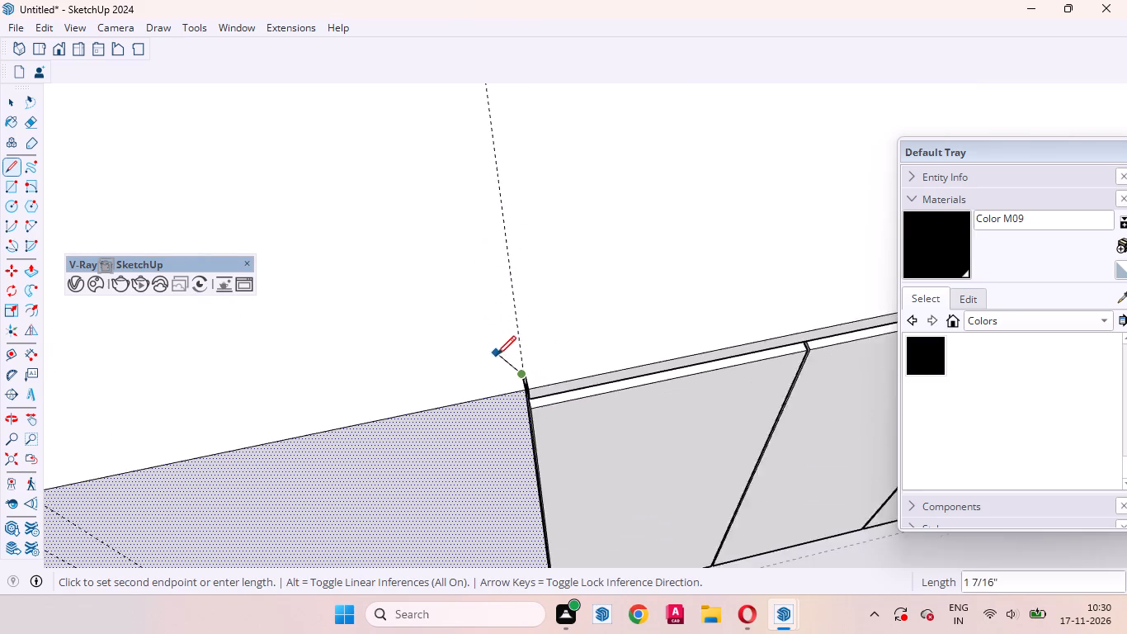
scroll(497, 355, down, 8)
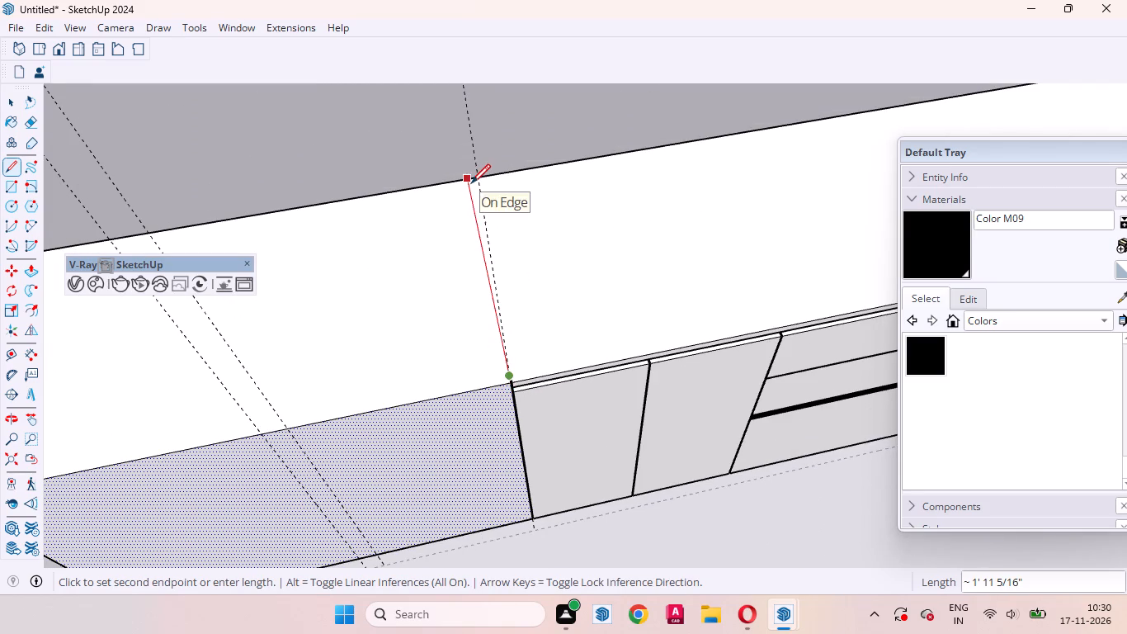
click(471, 183)
key(space)
click(446, 336)
Draw a 2' line along the red axis across the countertop, from the outer 2" guide at the front edge to the wall.
scroll(660, 237, down, 4)
scroll(313, 371, up, 3)
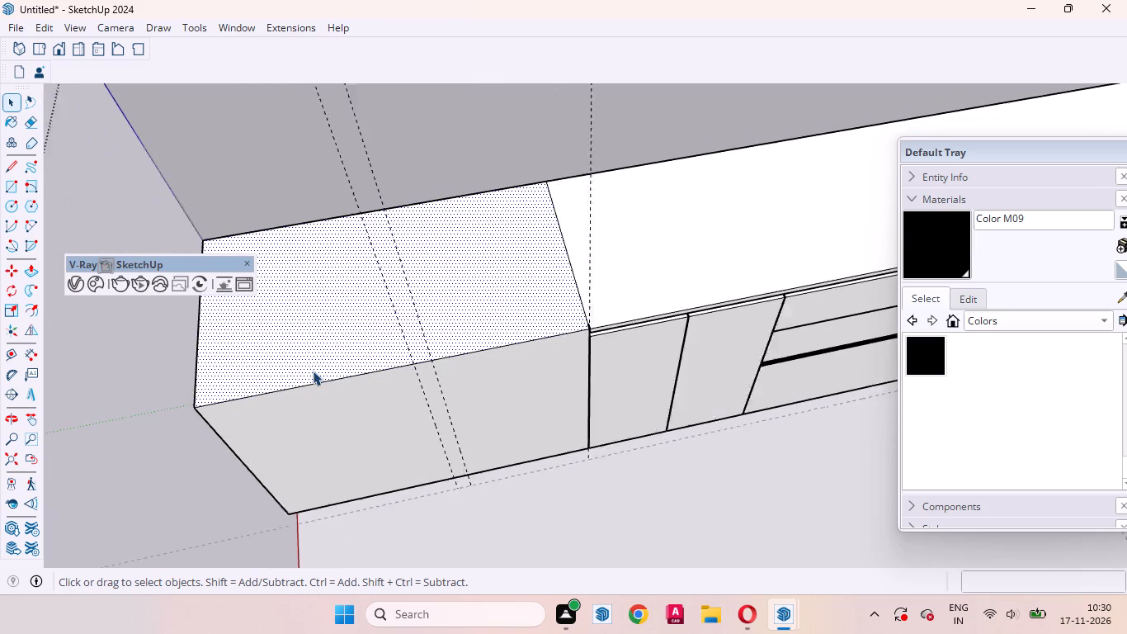
scroll(361, 359, up, 1)
key(l)
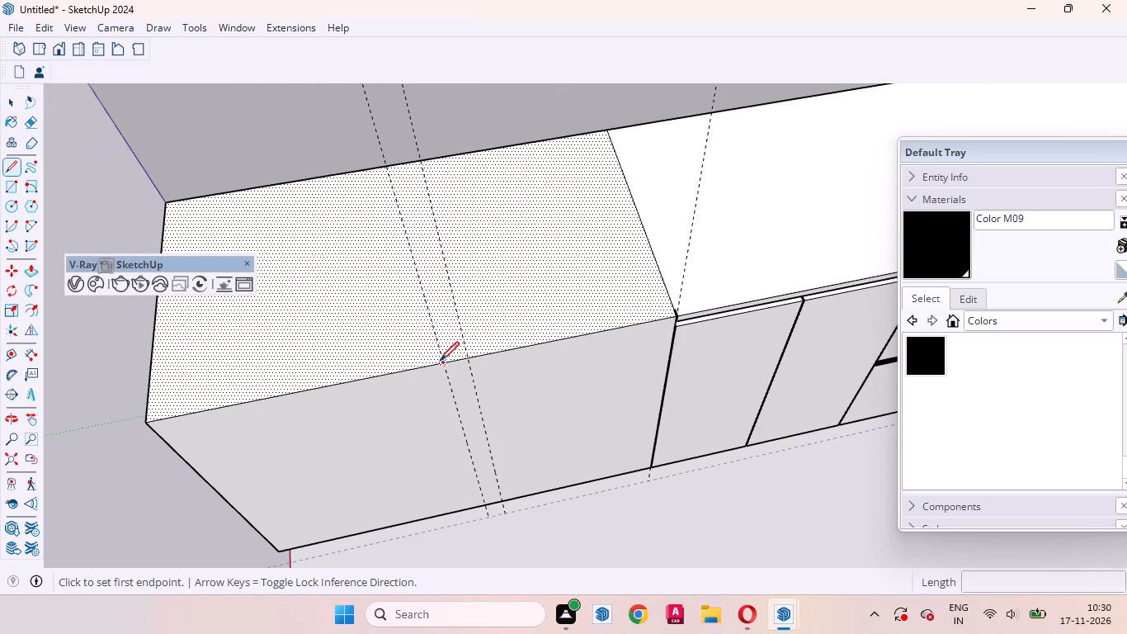
click(443, 362)
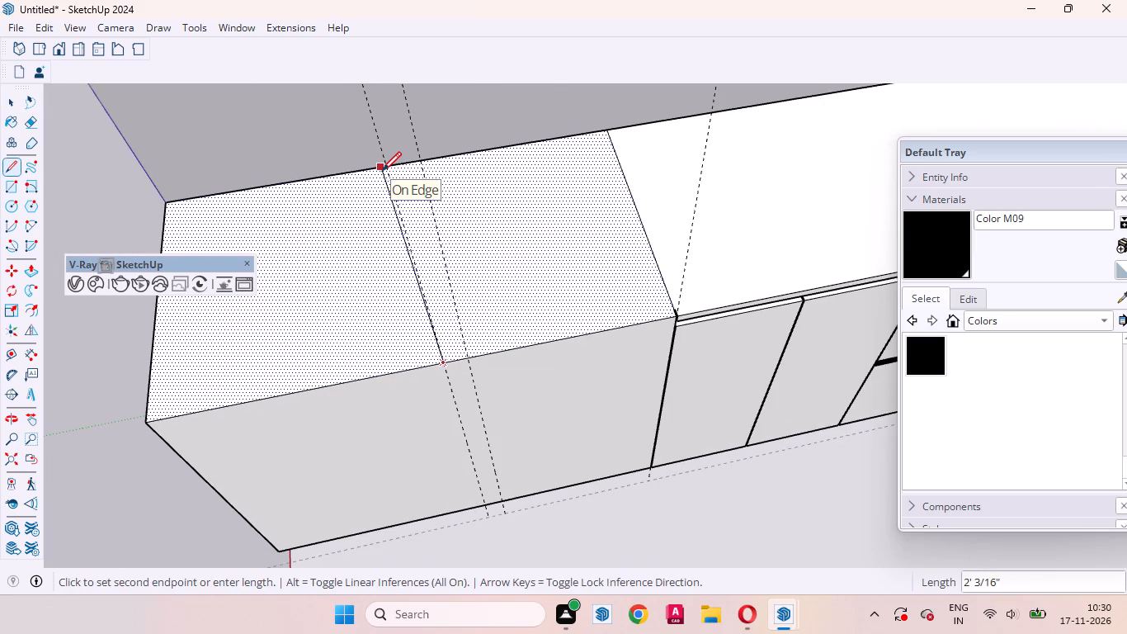
key(Left)
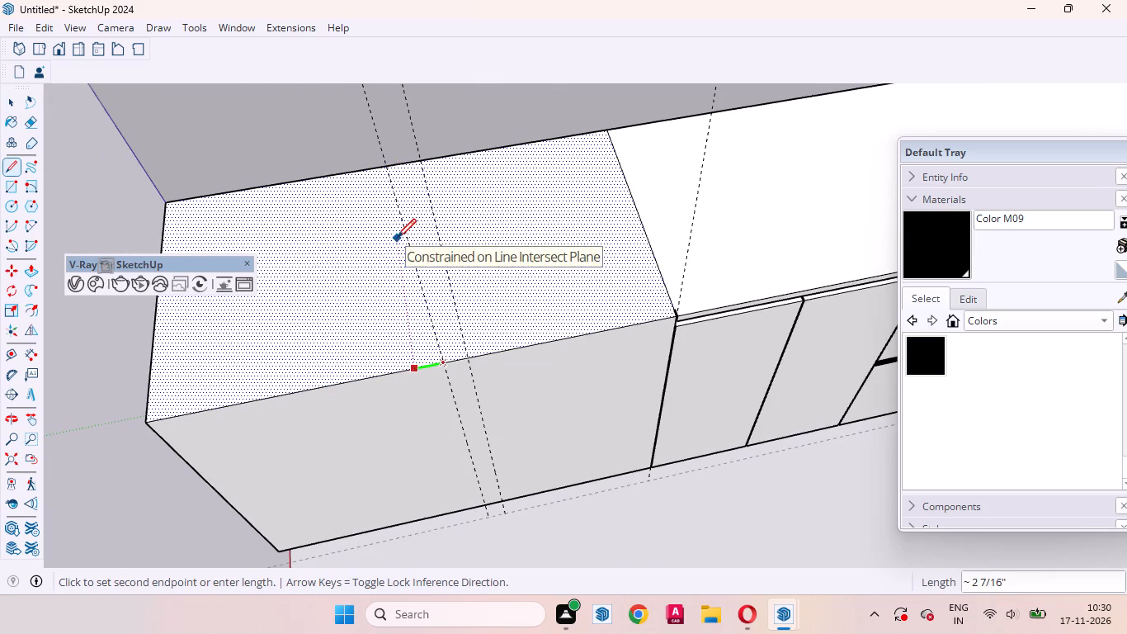
key(Right)
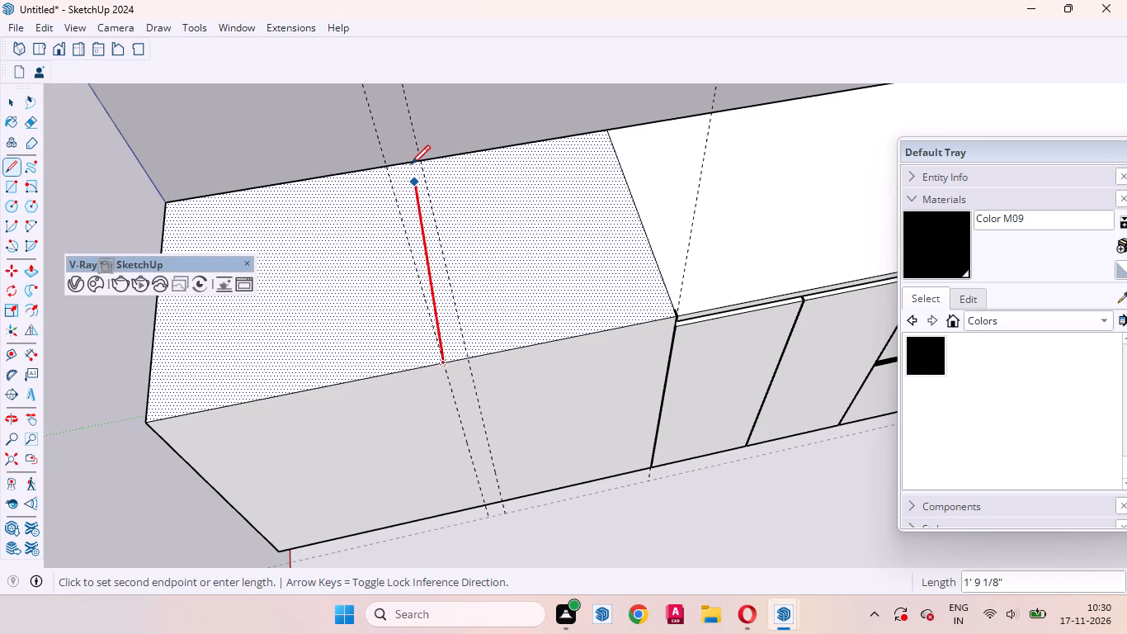
click(412, 163)
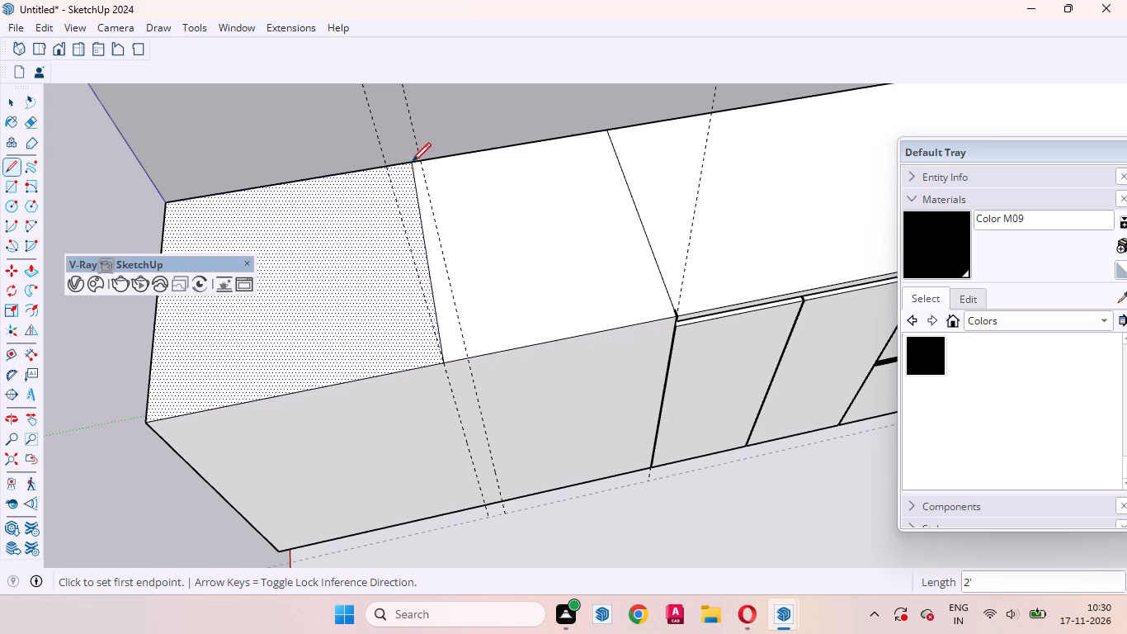
key(space)
click(504, 221)
click(389, 360)
scroll(648, 160, down, 7)
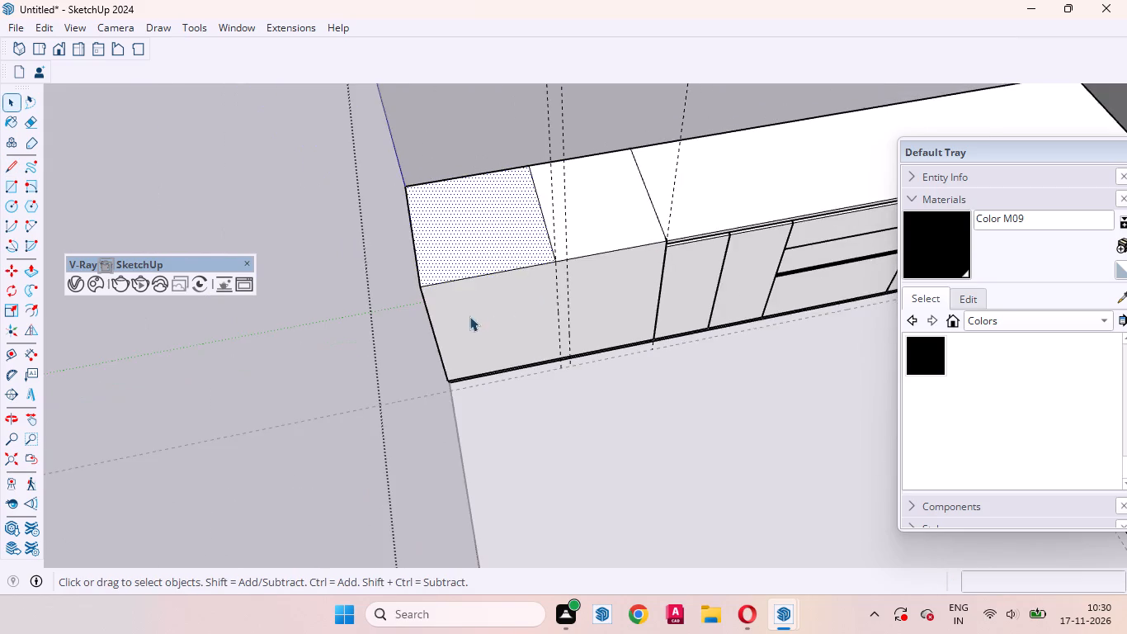
Push/Pull the counter's end face back about 1' 11 3/8" to the countertop line at the outer guide.
middle_drag(469, 317, 692, 206)
click(546, 258)
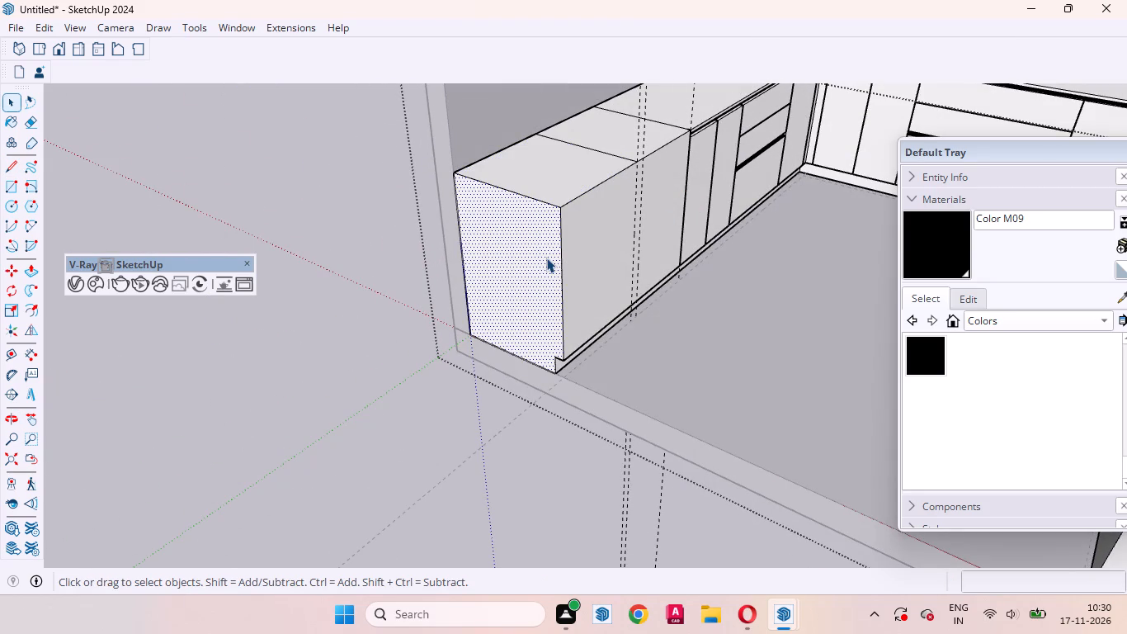
key(p)
click(546, 258)
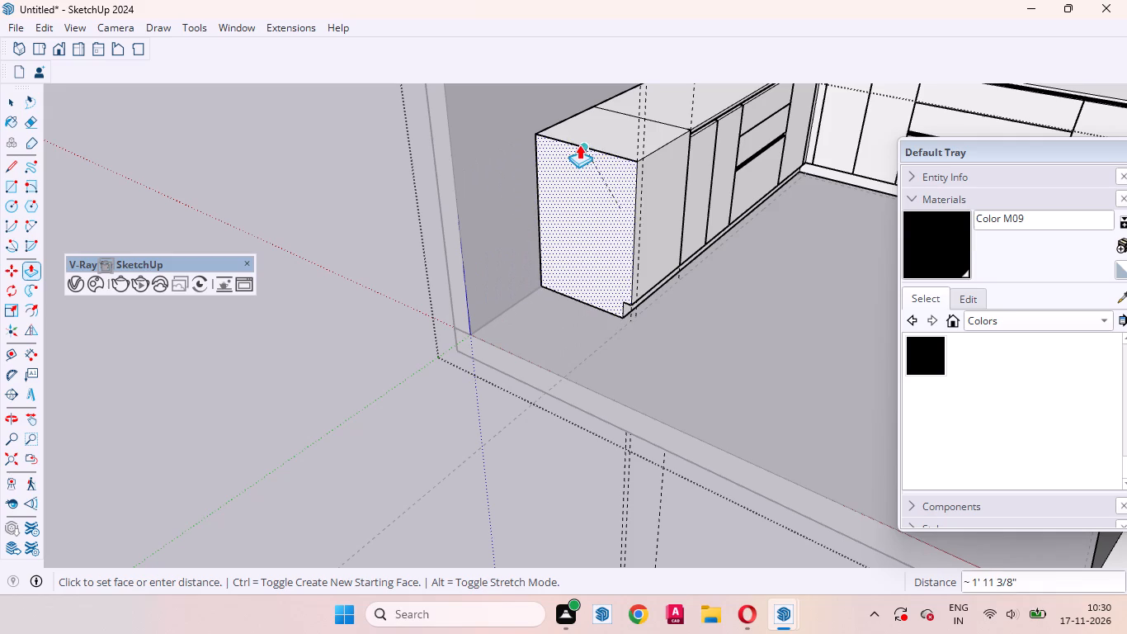
click(580, 143)
key(space)
click(408, 297)
middle_drag(710, 220, 540, 440)
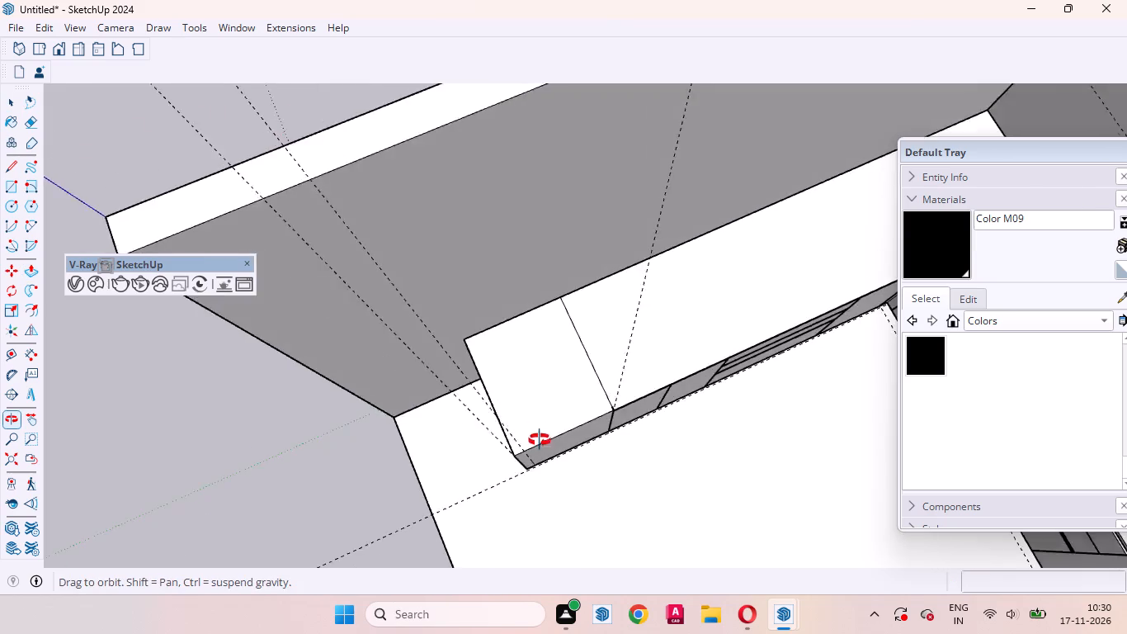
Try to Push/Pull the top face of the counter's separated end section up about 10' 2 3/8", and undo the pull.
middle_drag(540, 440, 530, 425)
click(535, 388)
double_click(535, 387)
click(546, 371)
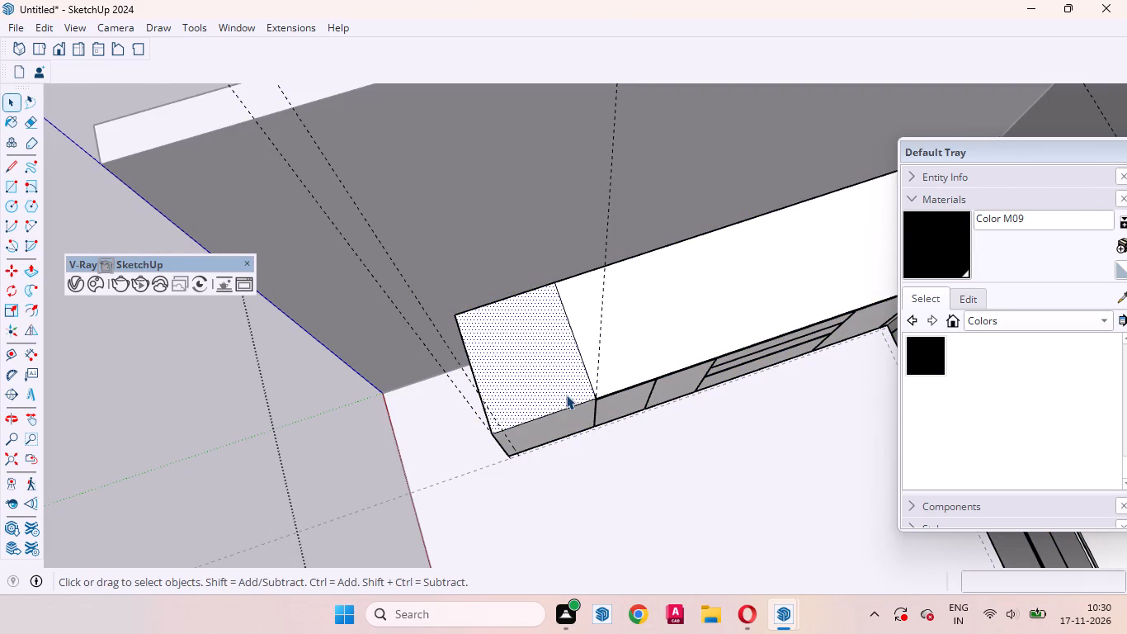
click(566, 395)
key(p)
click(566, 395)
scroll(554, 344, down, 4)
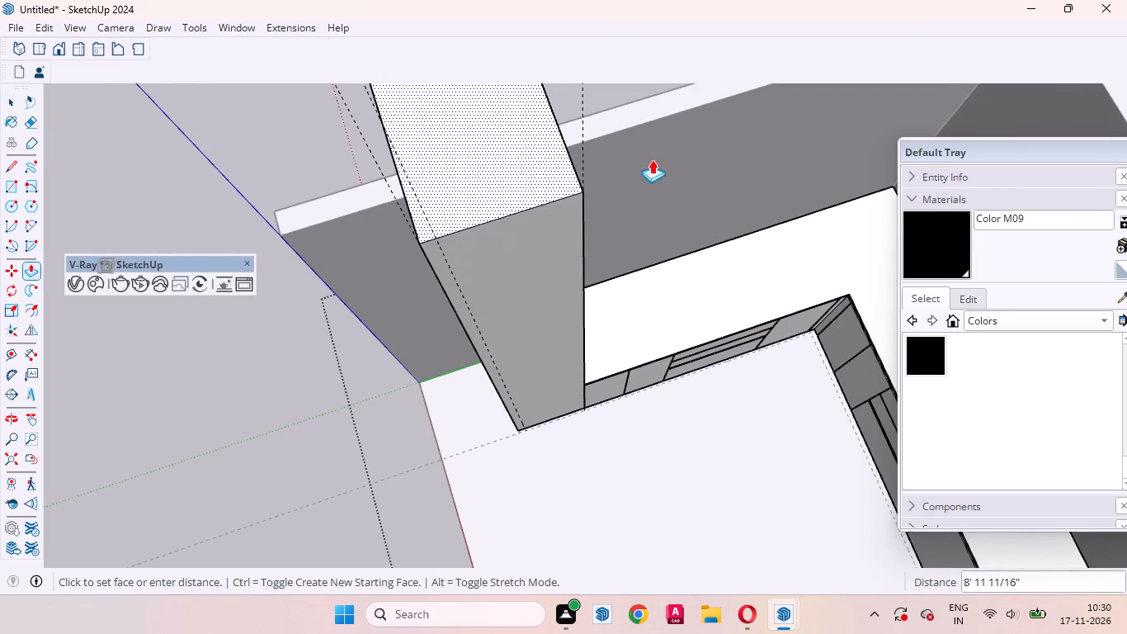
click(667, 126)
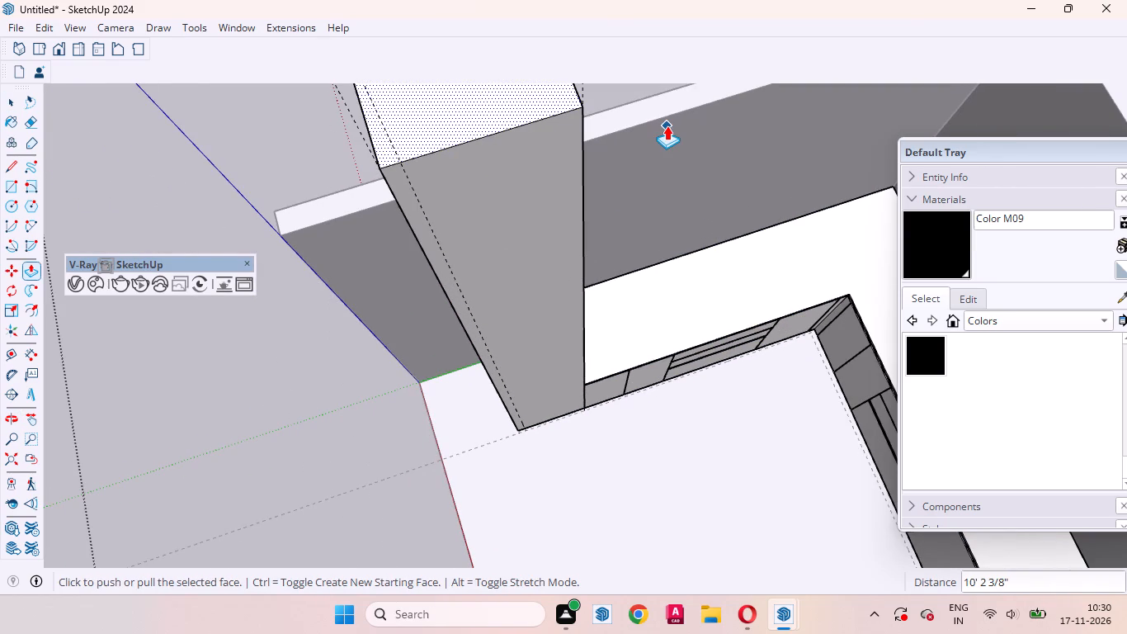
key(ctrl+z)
Push/Pull the top face of the counter's separated end section up into a tall unit ending just below the wall top.
click(536, 384)
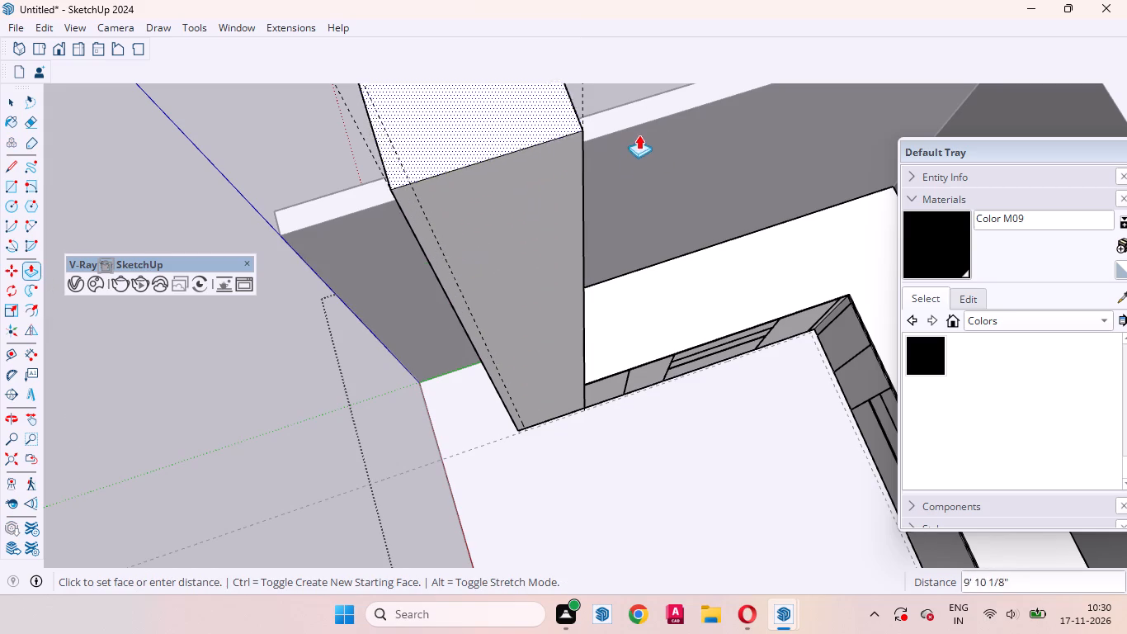
click(655, 119)
key(space)
click(328, 427)
Examine the tall end unit, the U-shaped counter and the cabinet fronts from outside and inside the room.
middle_drag(519, 352, 784, 146)
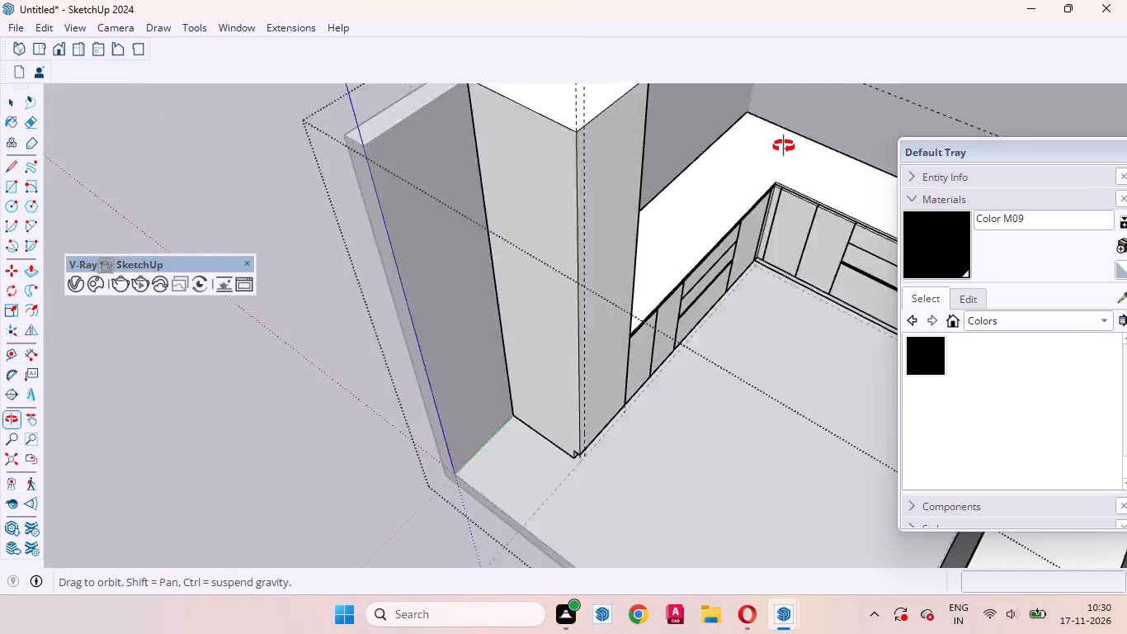
middle_drag(784, 146, 799, 101)
scroll(535, 438, down, 8)
middle_drag(544, 470, 728, 265)
middle_drag(713, 265, 632, 302)
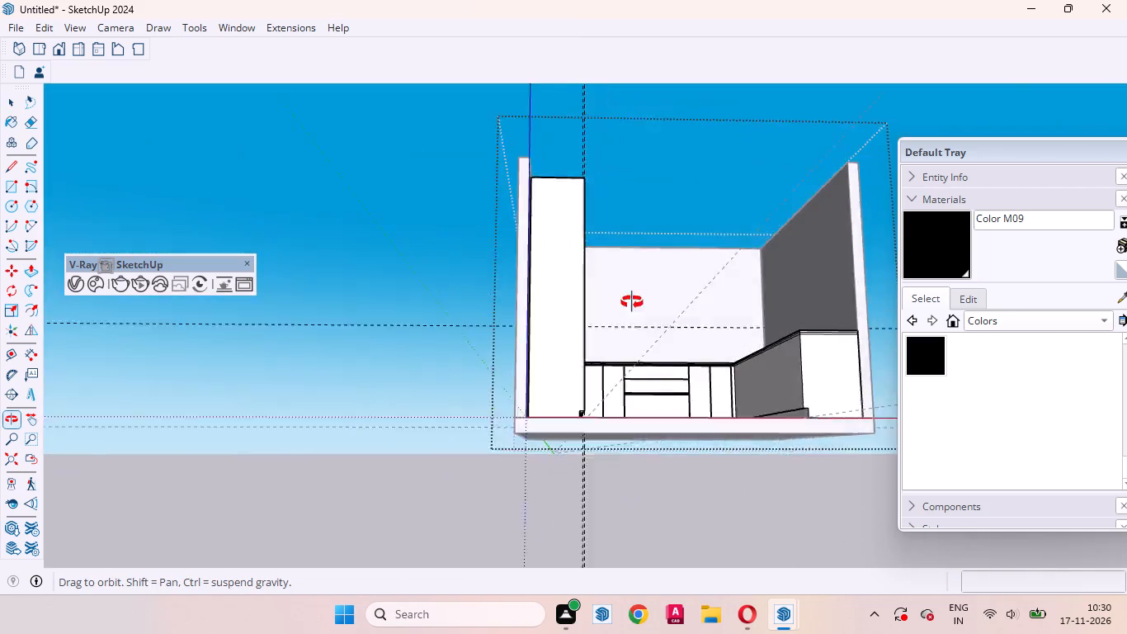
middle_drag(632, 302, 630, 526)
scroll(706, 264, up, 4)
scroll(679, 384, up, 4)
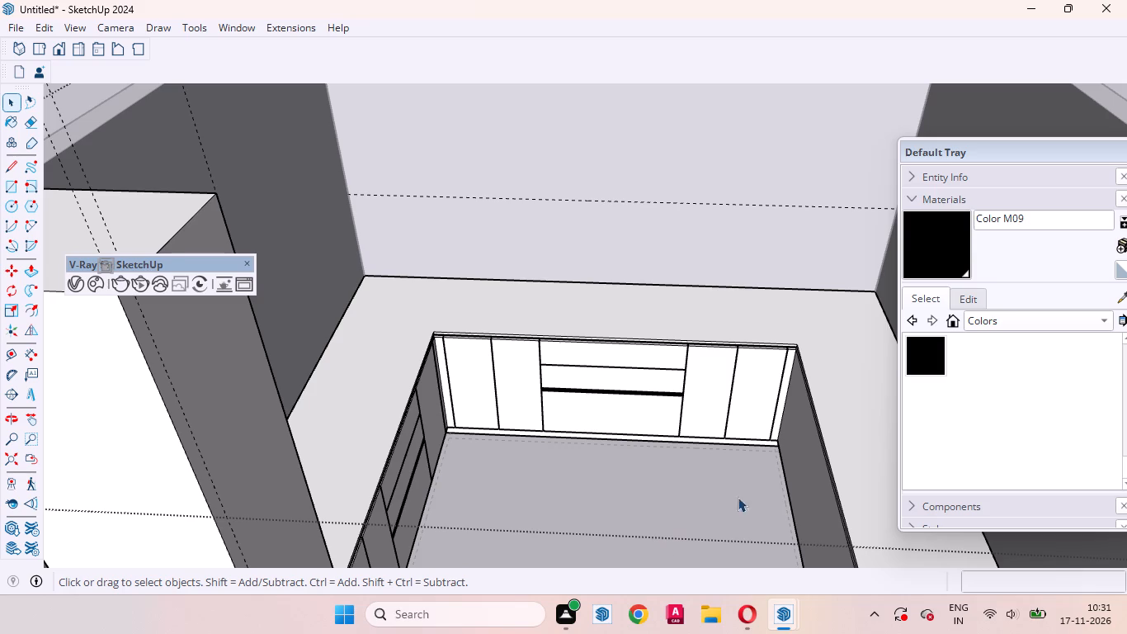
scroll(584, 584, down, 1)
scroll(531, 475, down, 6)
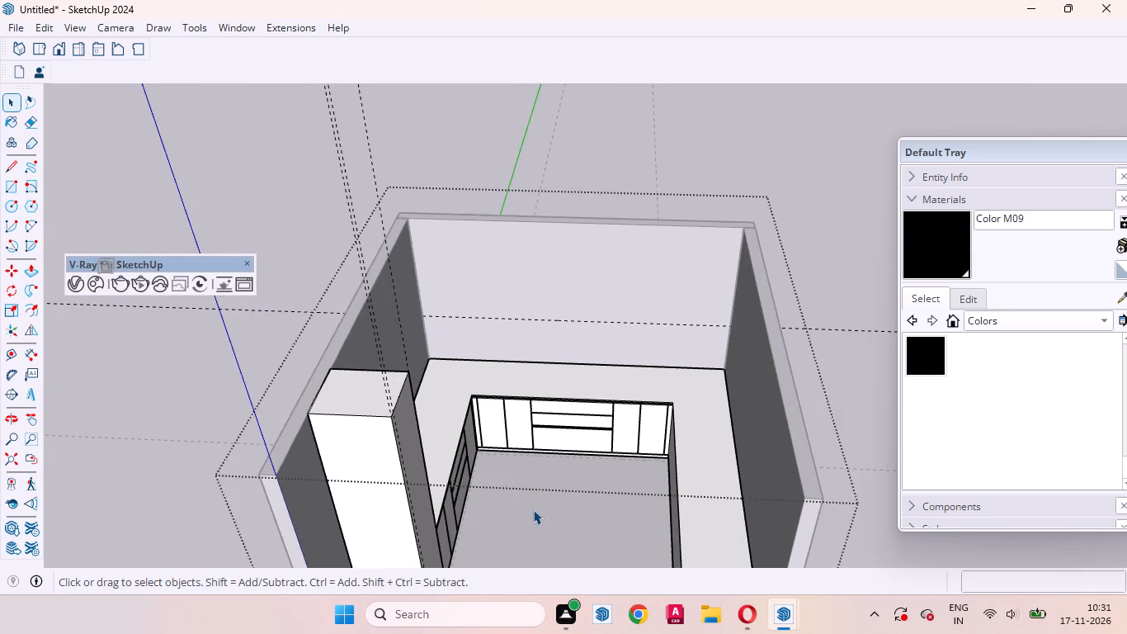
middle_drag(531, 499, 526, 418)
scroll(529, 462, up, 1)
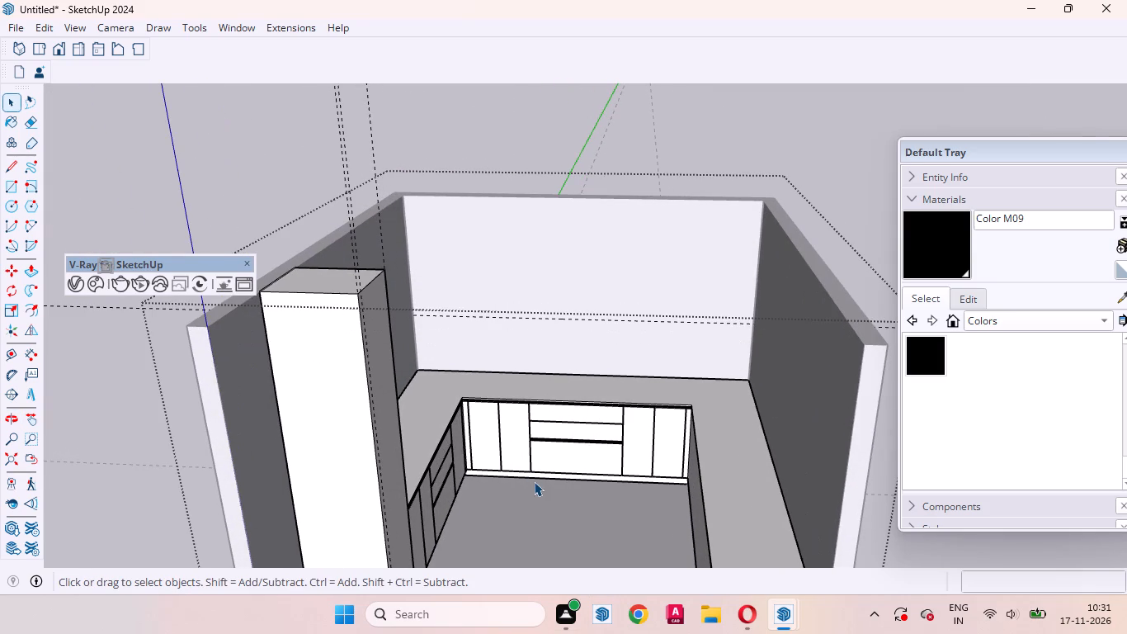
scroll(534, 496, down, 1)
middle_drag(561, 517, 561, 513)
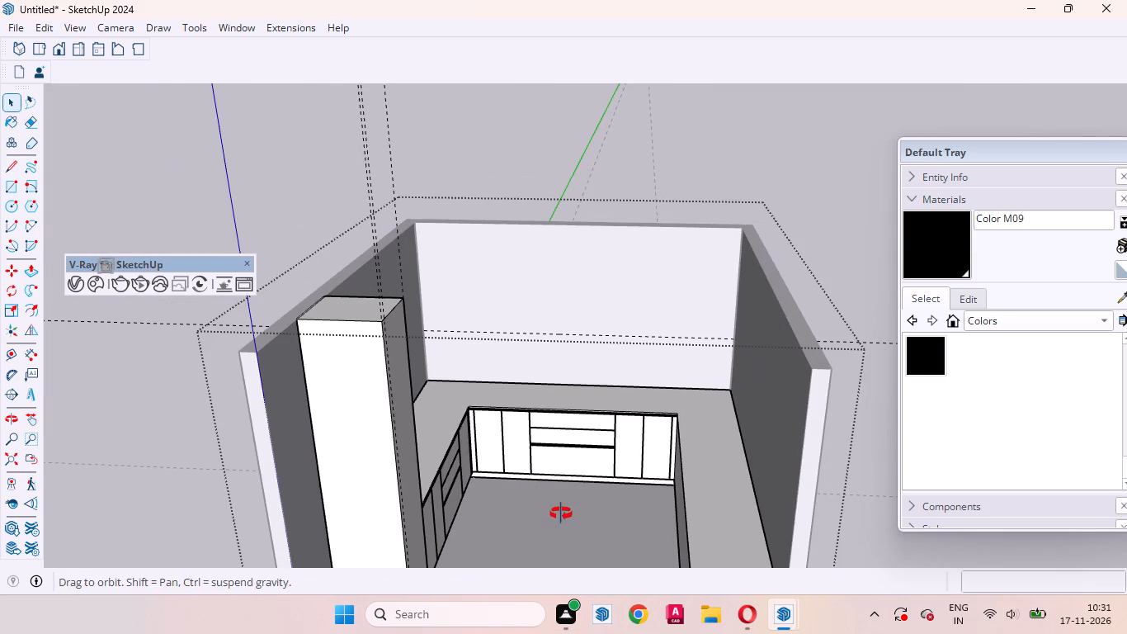
middle_drag(561, 513, 561, 481)
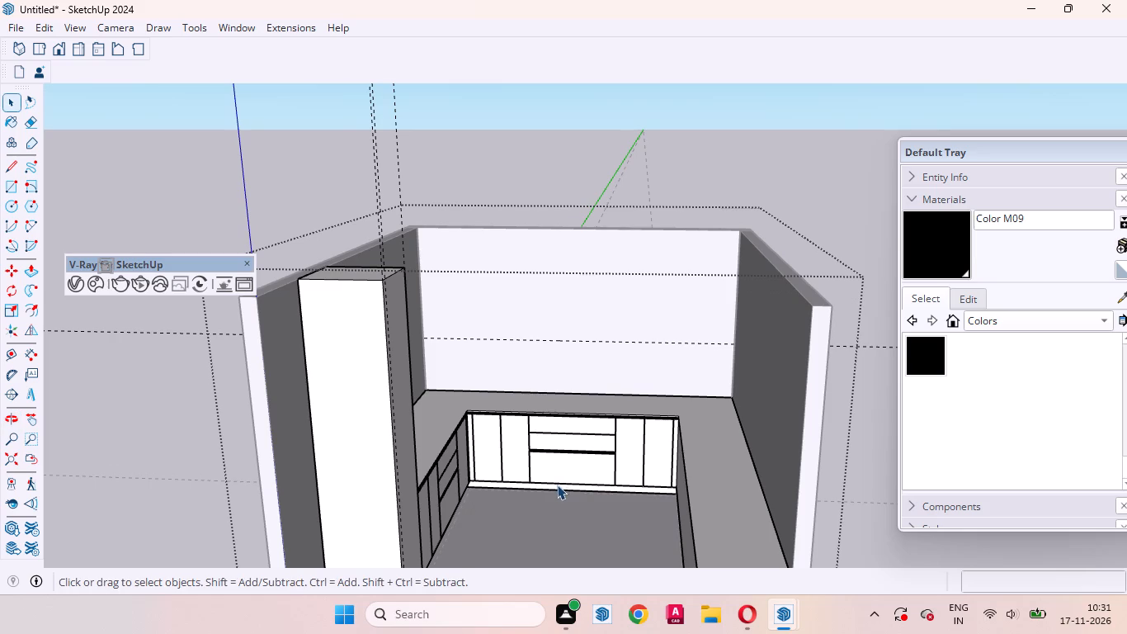
scroll(557, 485, up, 1)
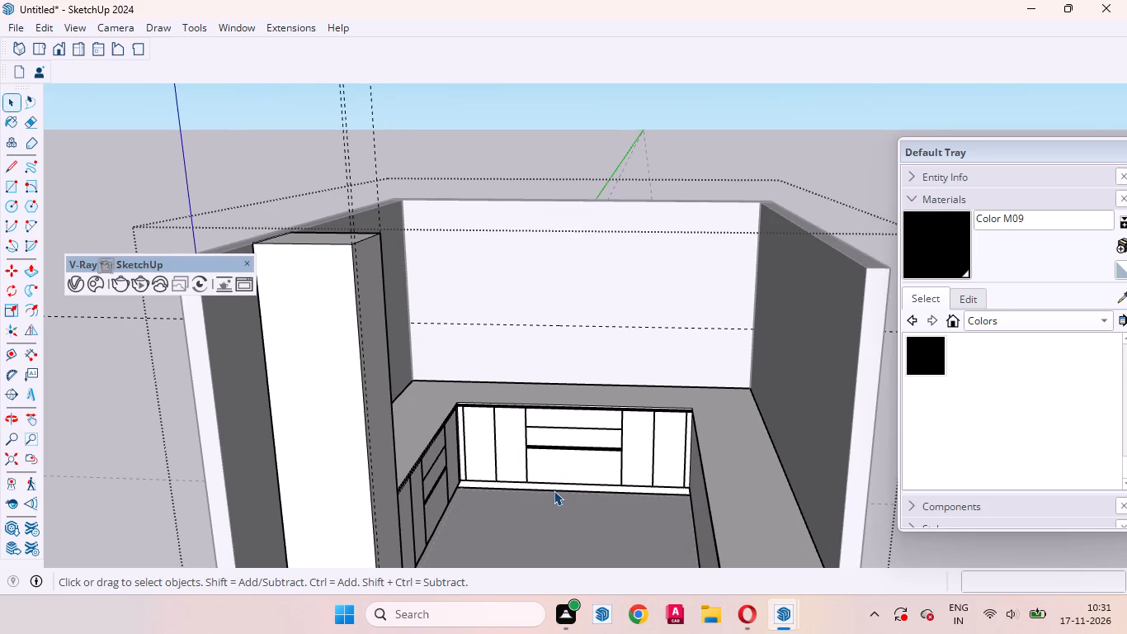
scroll(554, 490, up, 1)
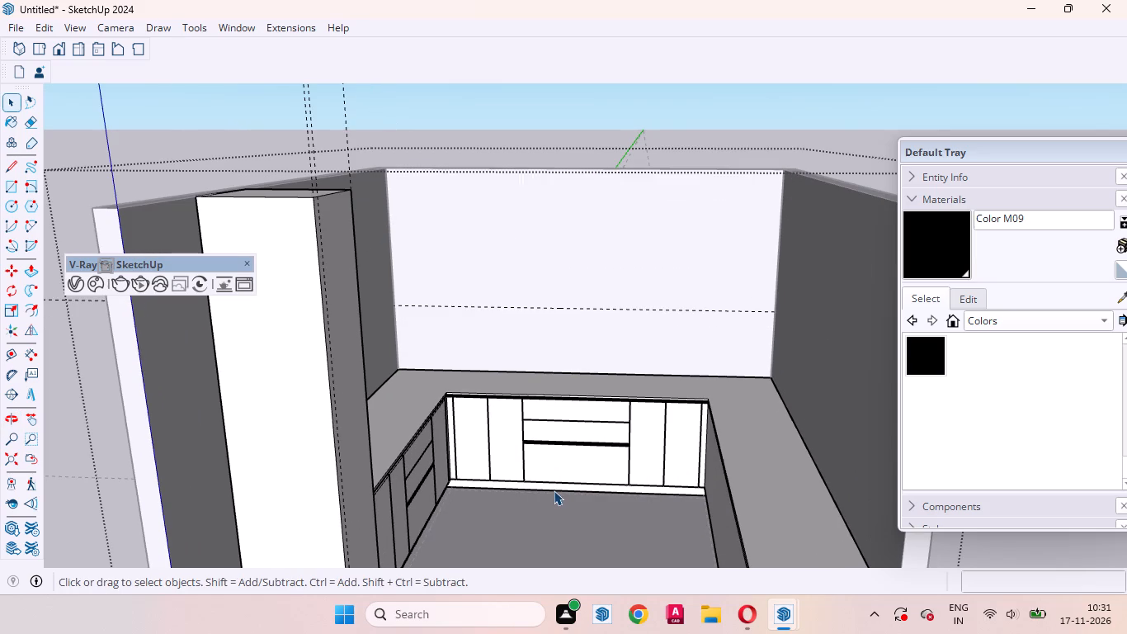
scroll(554, 491, up, 1)
scroll(553, 501, down, 1)
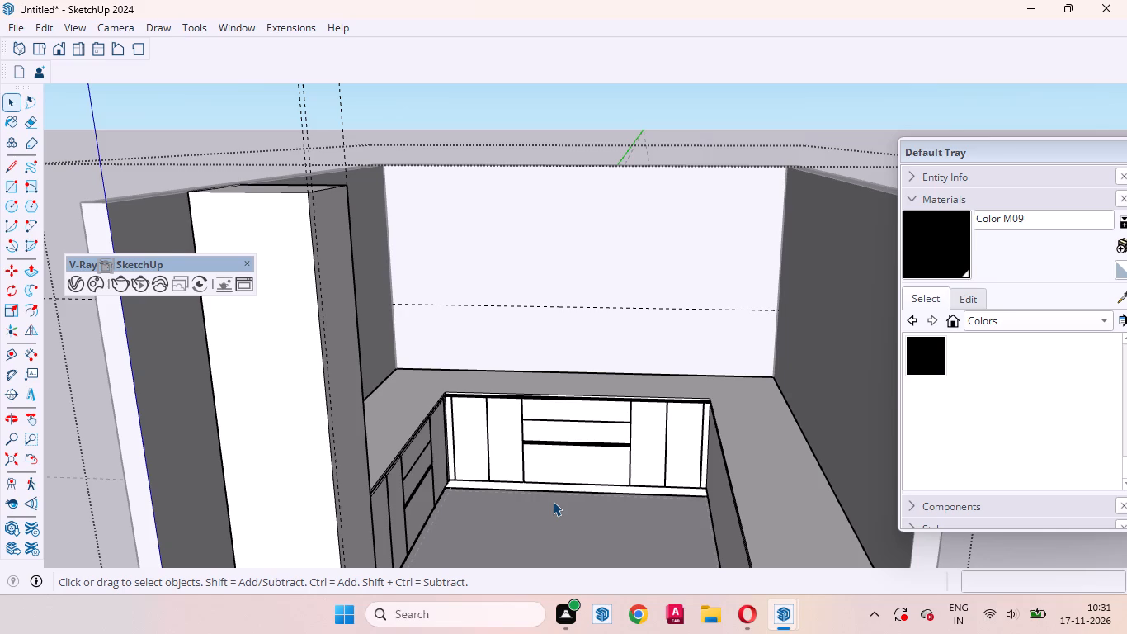
scroll(475, 500, down, 2)
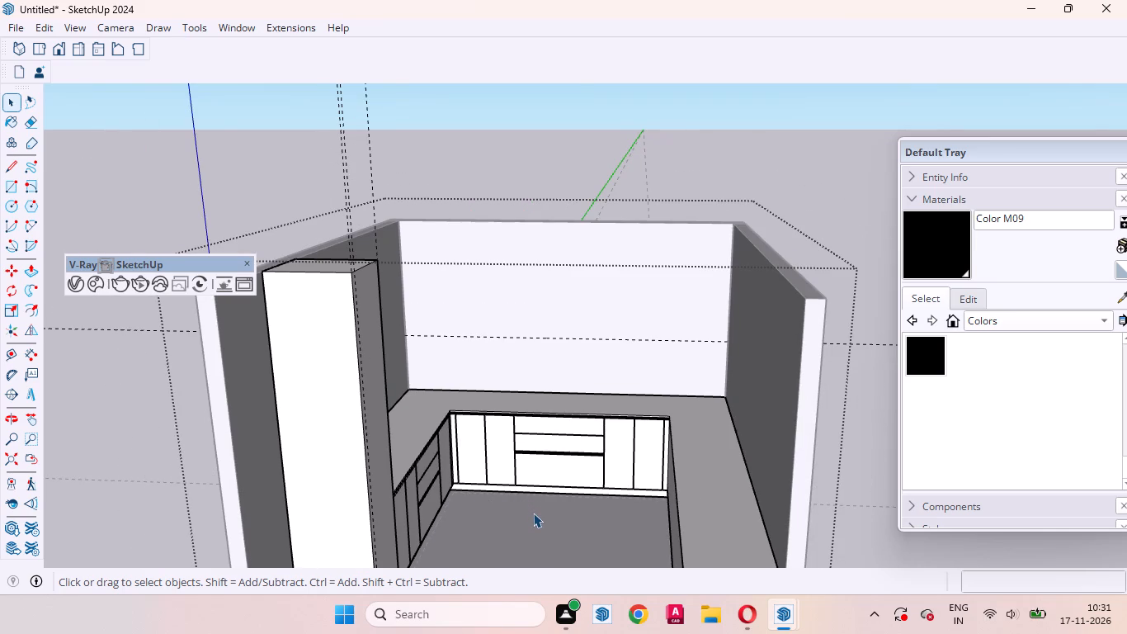
scroll(533, 520, down, 2)
middle_drag(482, 503, 414, 547)
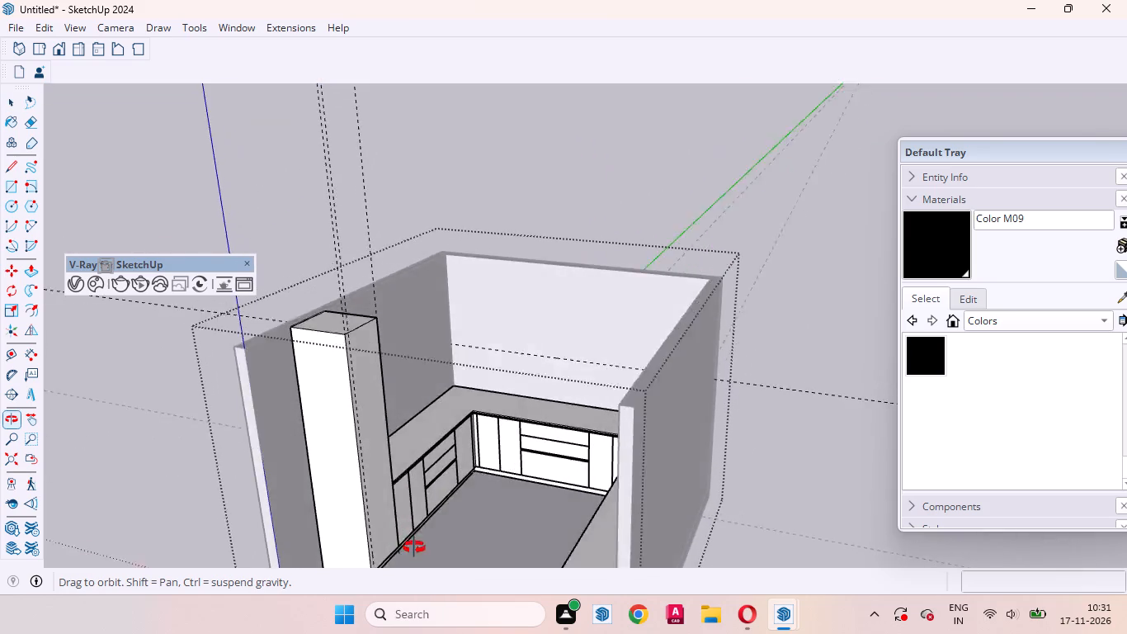
middle_drag(414, 547, 472, 556)
scroll(455, 382, up, 3)
scroll(553, 338, up, 1)
scroll(456, 431, down, 3)
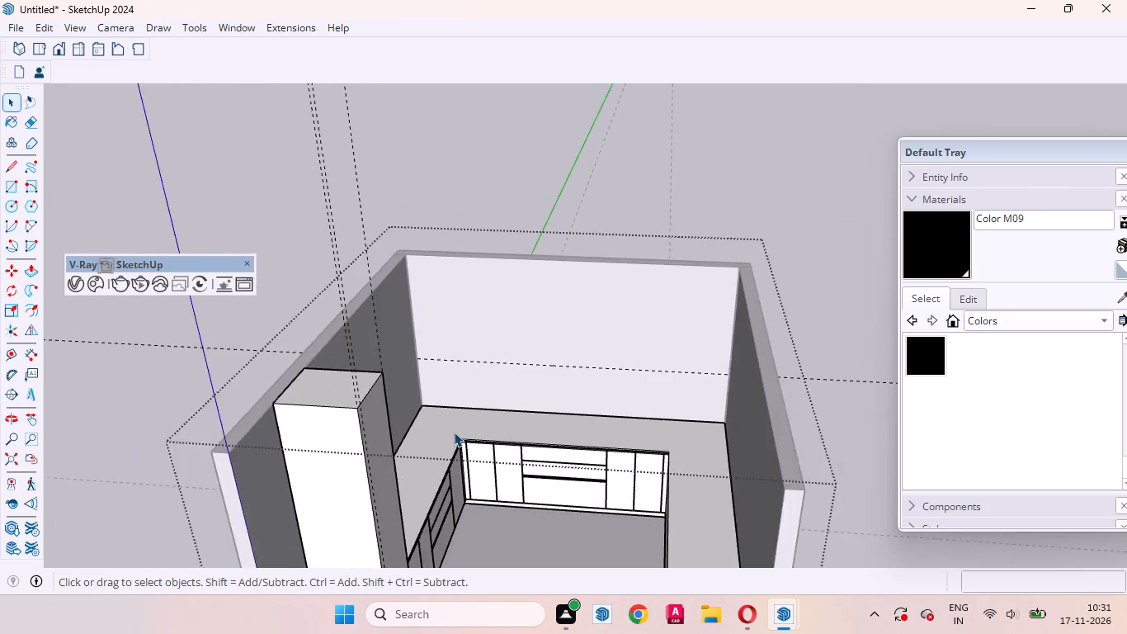
scroll(454, 432, down, 3)
right_click(797, 352)
double_click(776, 482)
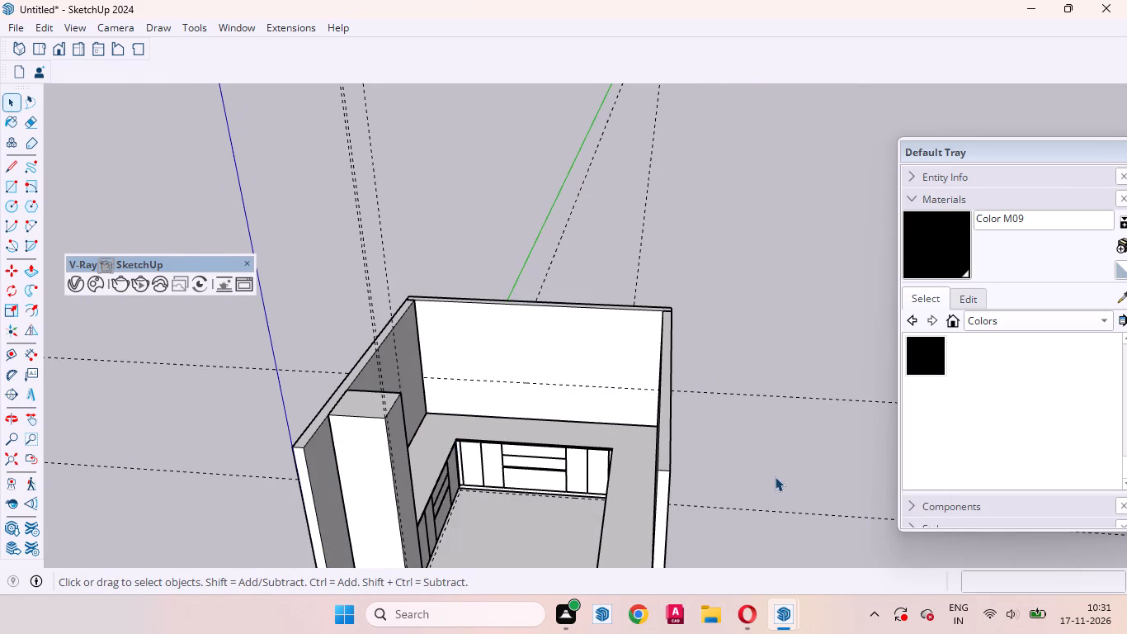
middle_drag(648, 460, 710, 390)
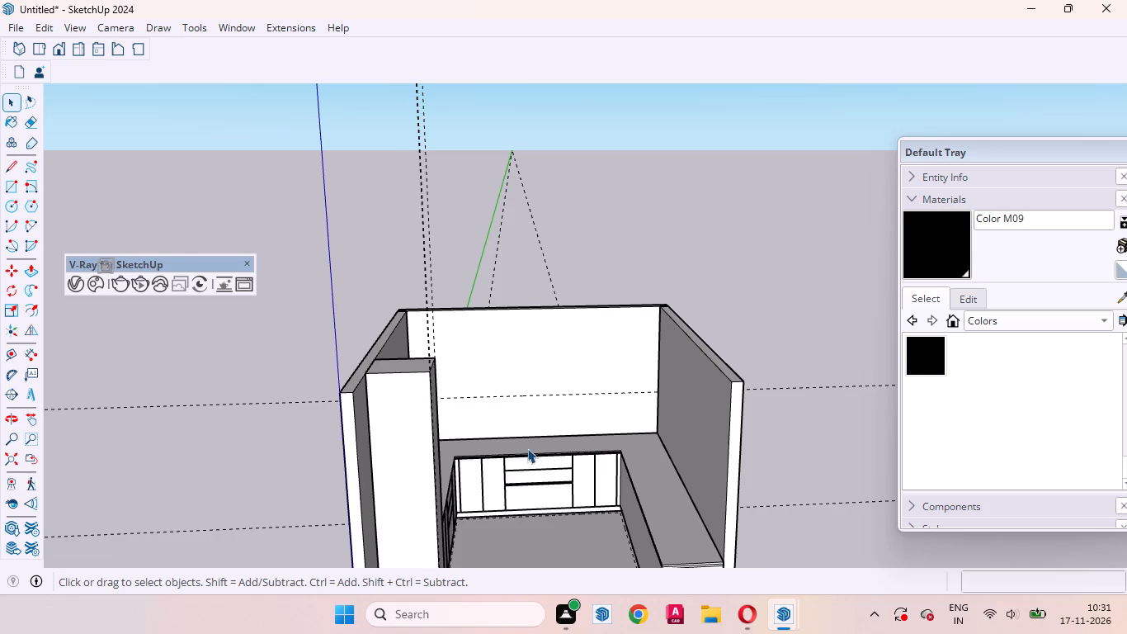
scroll(527, 448, up, 2)
scroll(601, 459, up, 6)
middle_drag(614, 517, 597, 413)
scroll(263, 507, up, 6)
scroll(491, 477, down, 3)
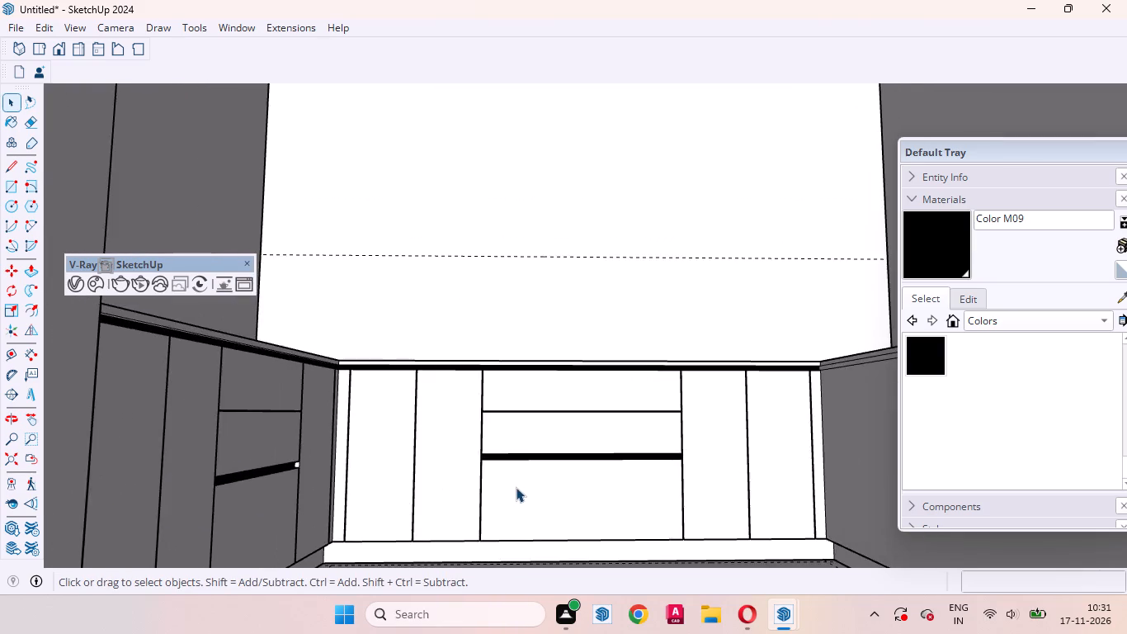
scroll(516, 489, down, 7)
middle_drag(593, 501, 755, 563)
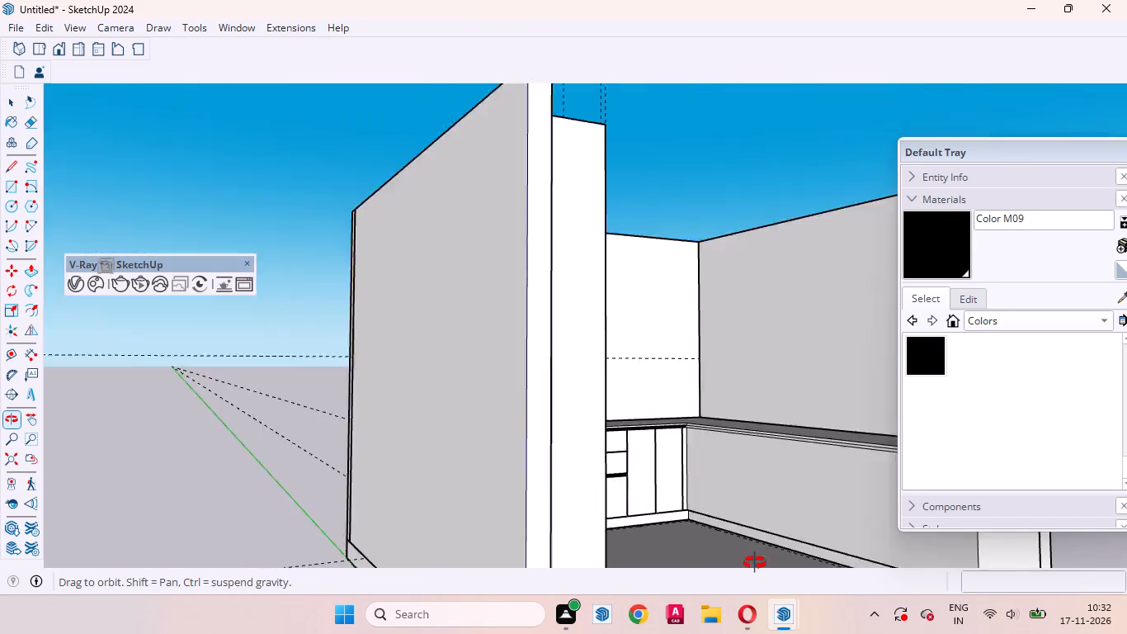
middle_drag(755, 563, 677, 577)
Push the strip beneath the countertop edge on the undivided counter side, beside the back-run corner, inward by 18 mm.
scroll(540, 471, up, 9)
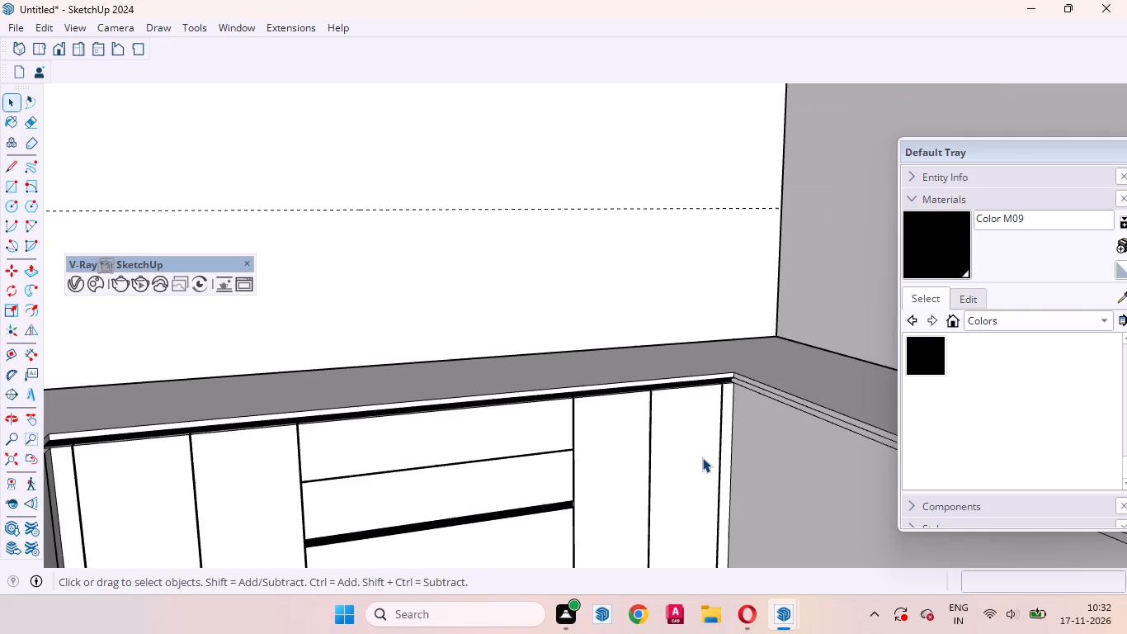
click(747, 451)
double_click(755, 457)
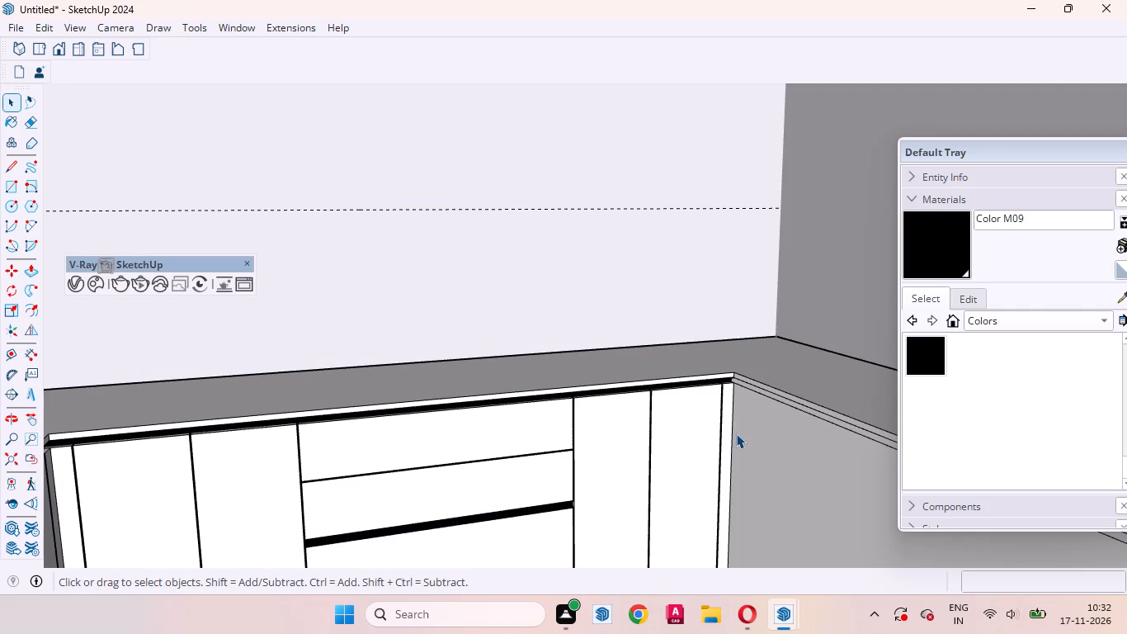
click(736, 433)
click(733, 425)
scroll(770, 397, up, 7)
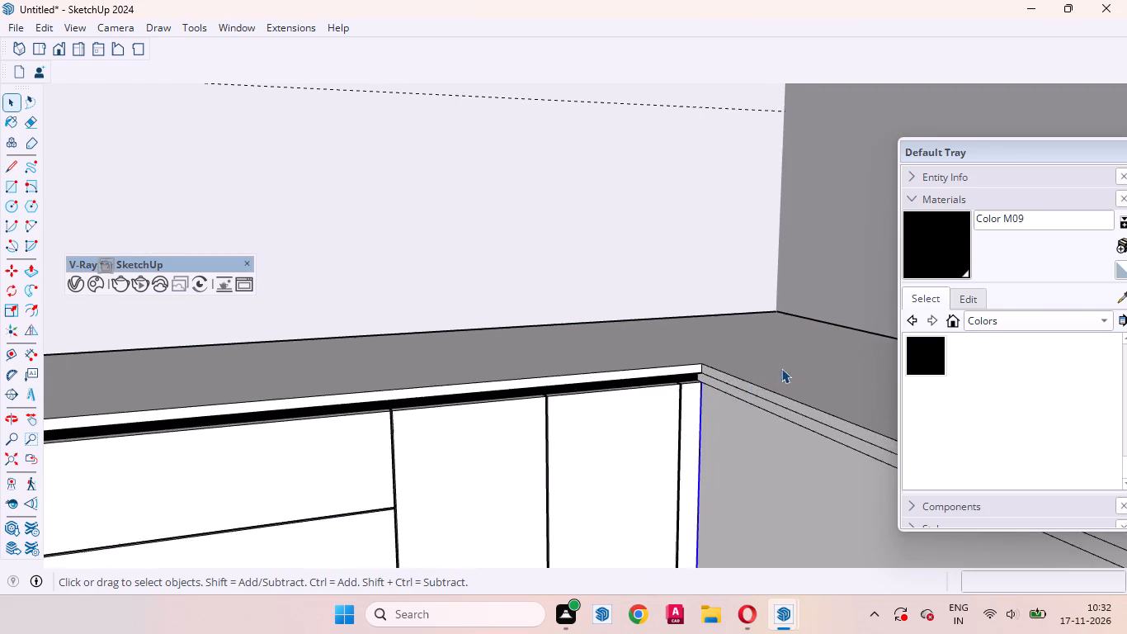
scroll(781, 368, up, 10)
click(720, 390)
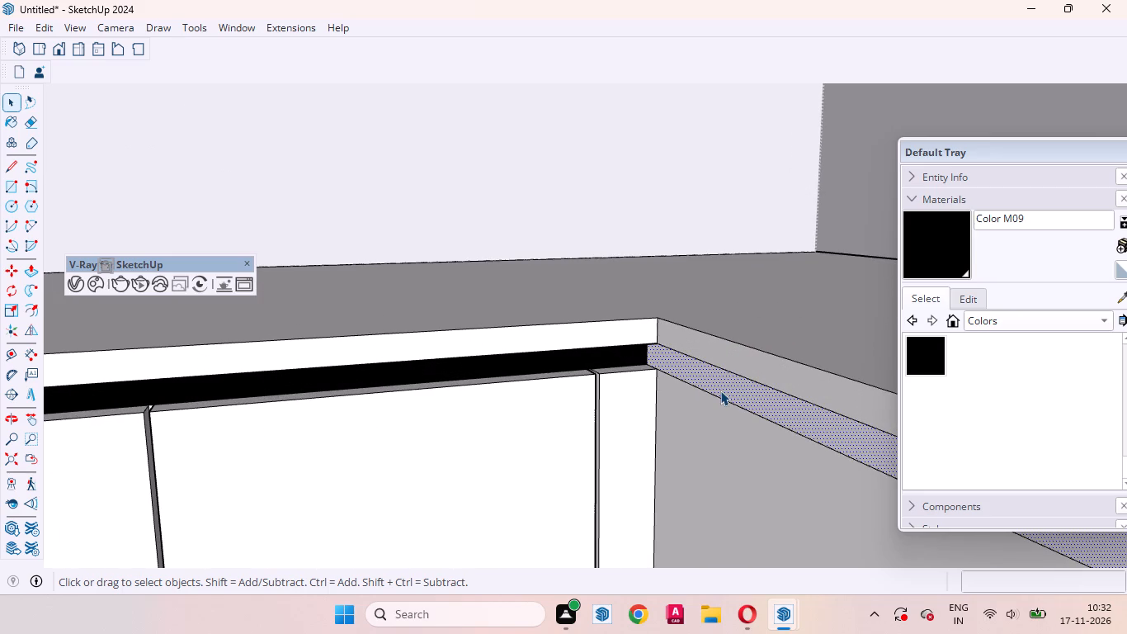
key(p)
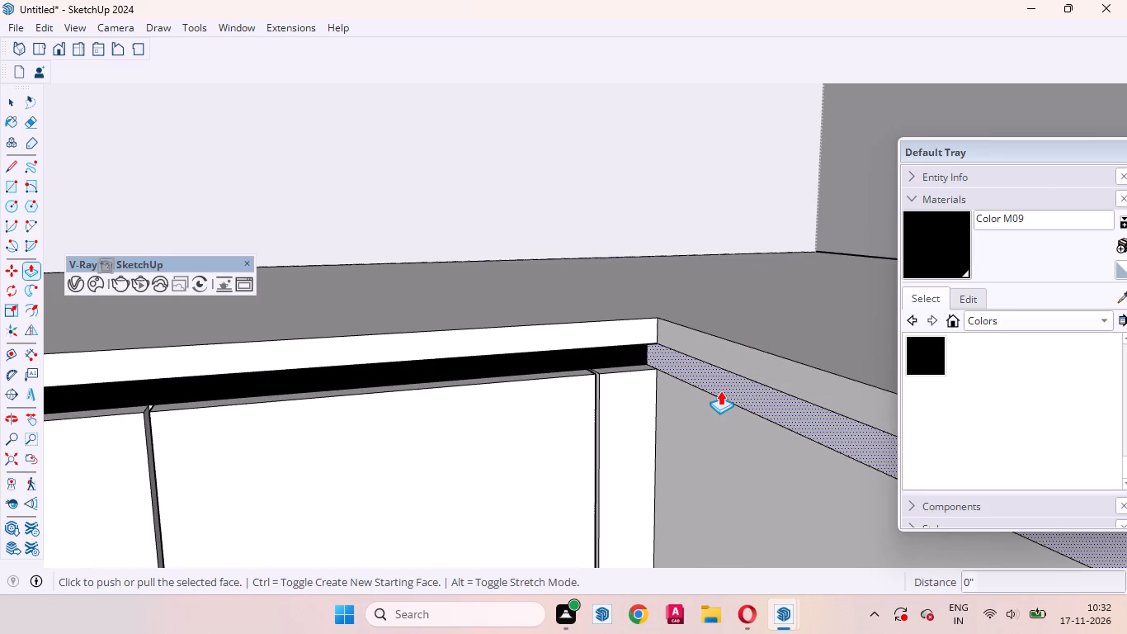
click(720, 390)
text(18mm)
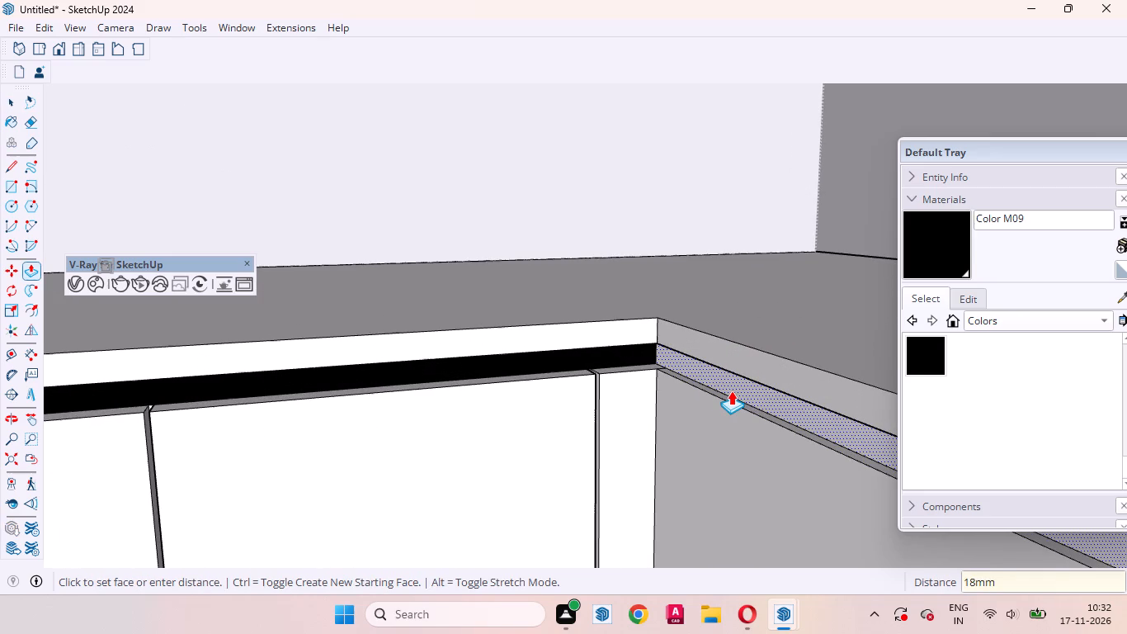
key(Return)
key(space)
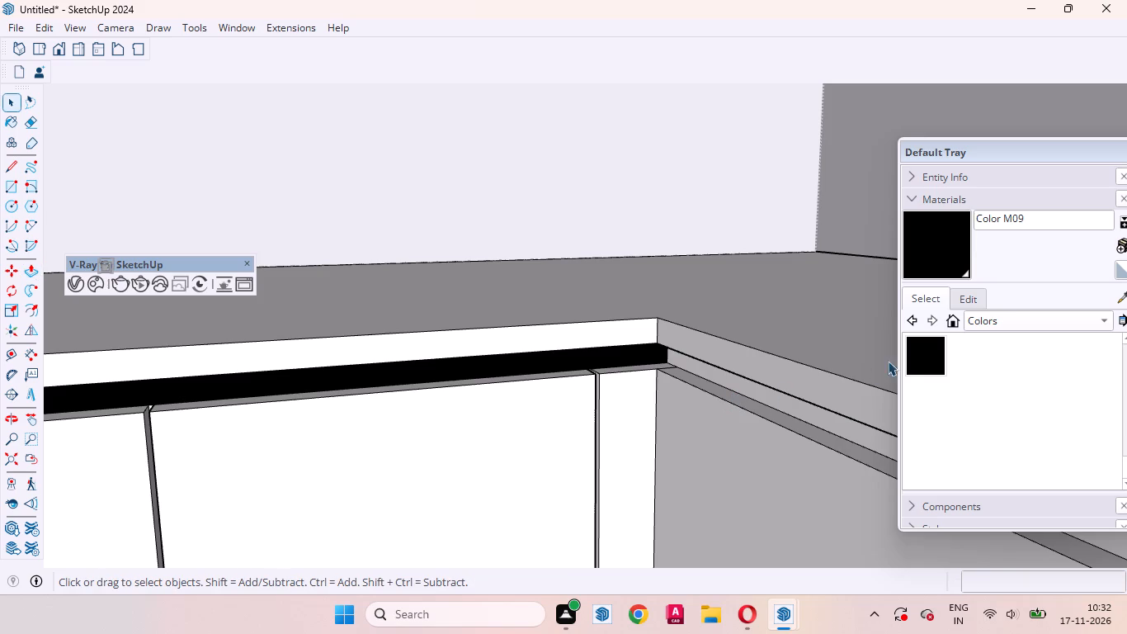
Paint the recessed strip beneath the undivided side's countertop with the black Color M09 material.
click(921, 355)
scroll(828, 379, up, 7)
middle_drag(724, 419, 814, 365)
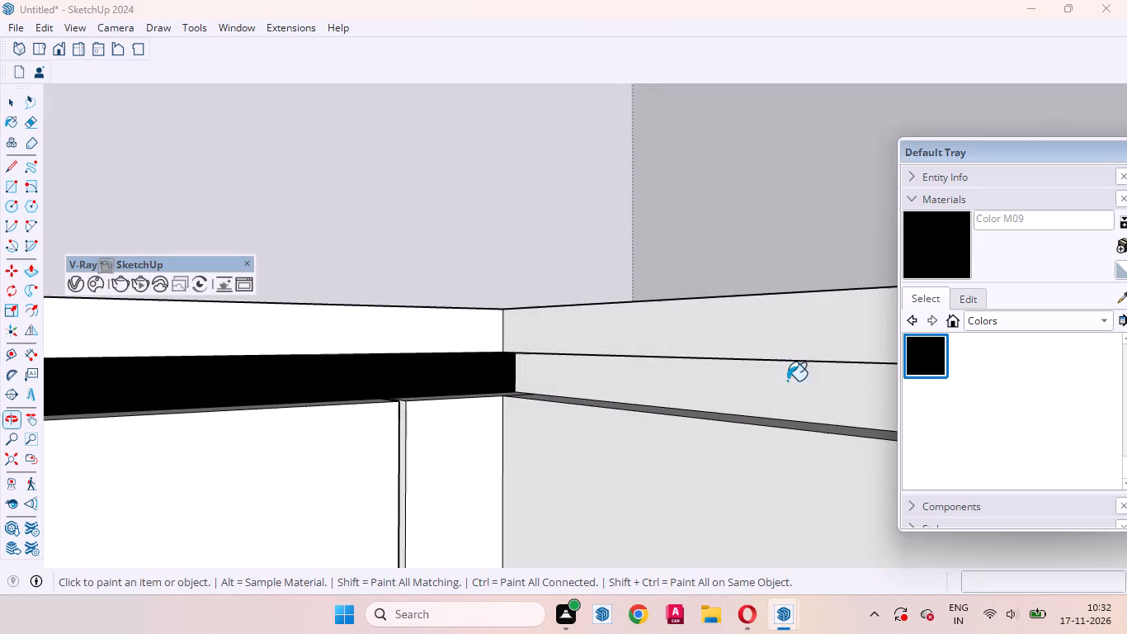
click(765, 388)
click(6, 97)
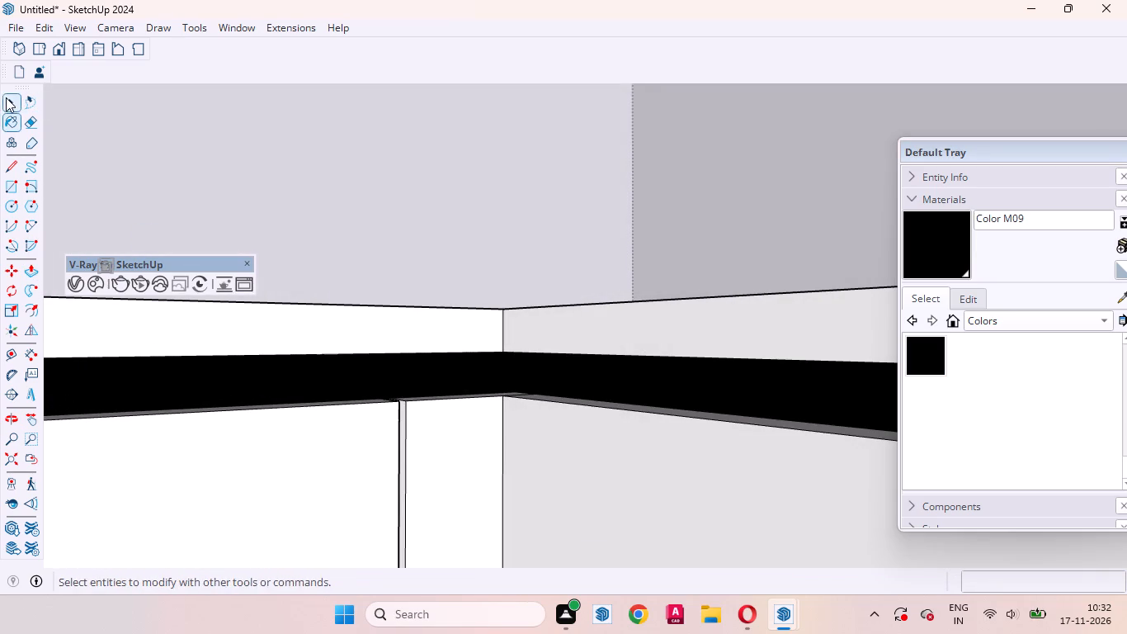
Copy the vertical corner edge 2" along the undivided counter side's front, starting from the back-run corner.
scroll(526, 353, down, 16)
middle_drag(568, 410, 574, 433)
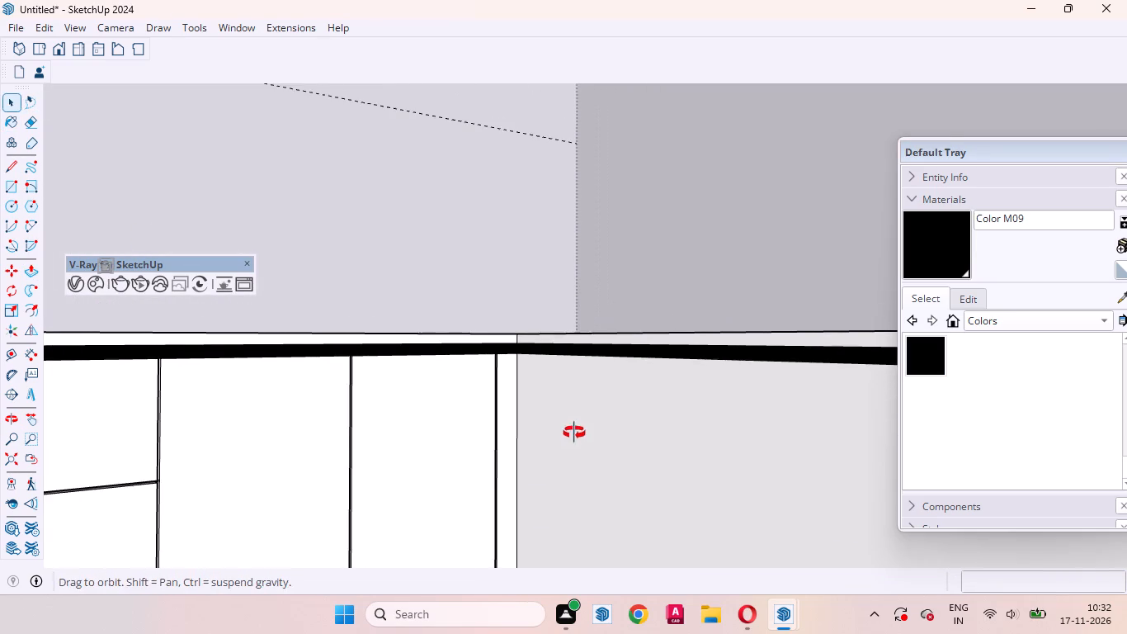
middle_drag(574, 433, 578, 441)
click(515, 371)
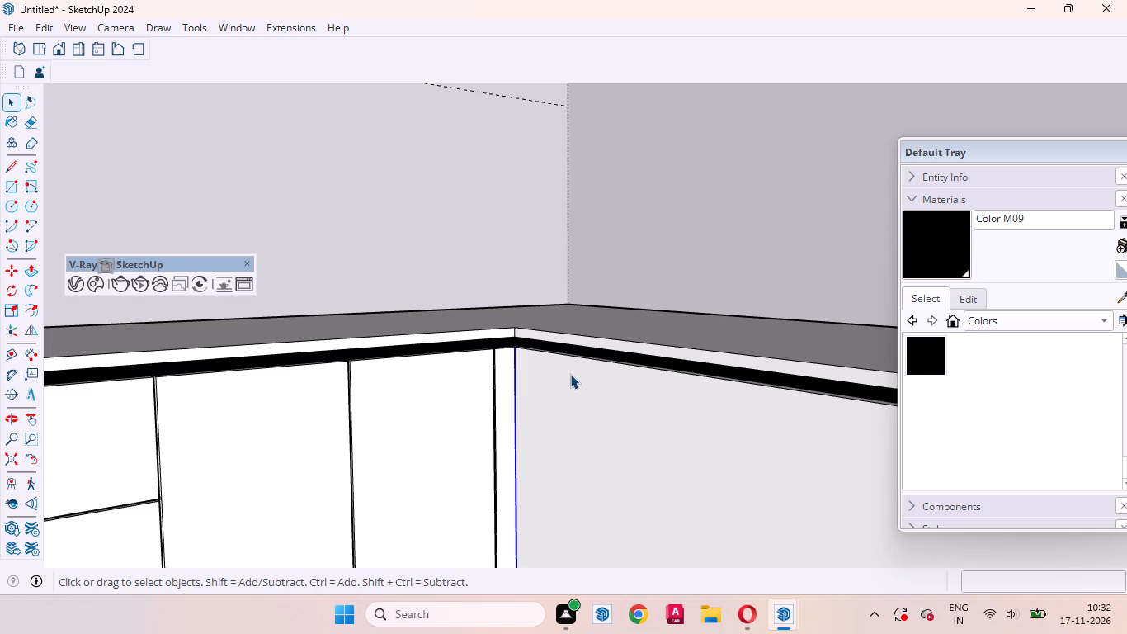
key(m)
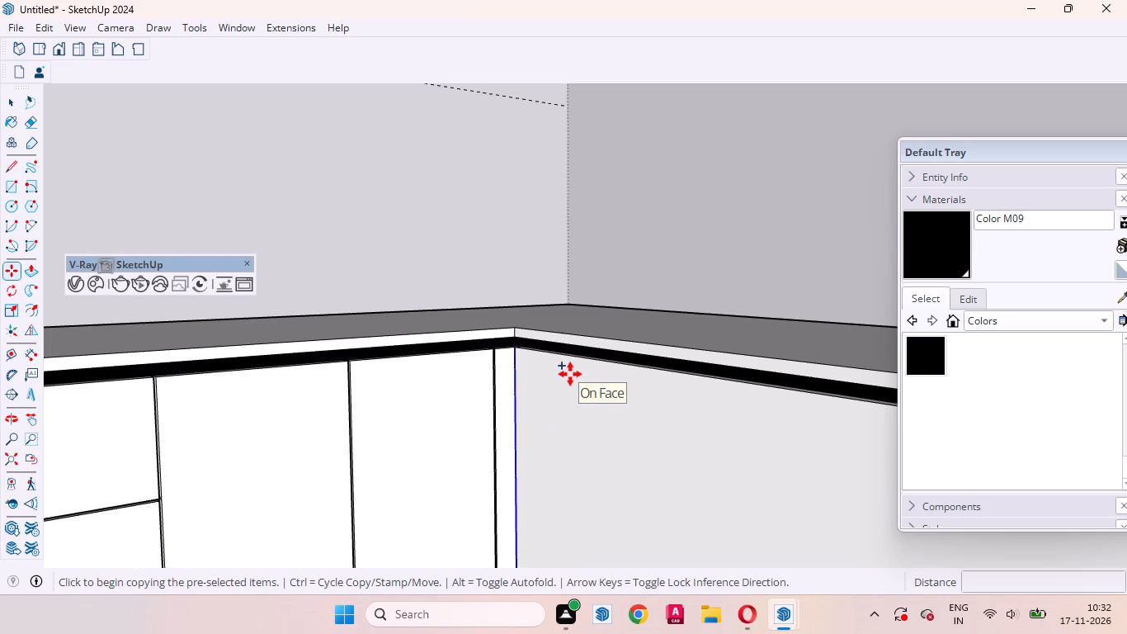
click(531, 395)
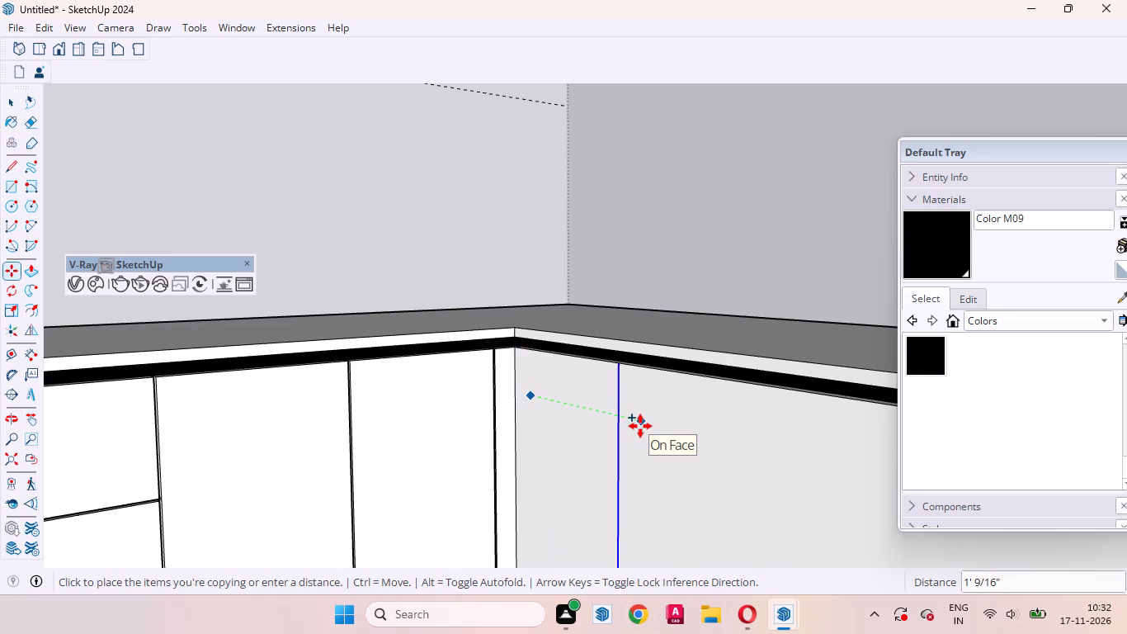
key(2)
key(Return)
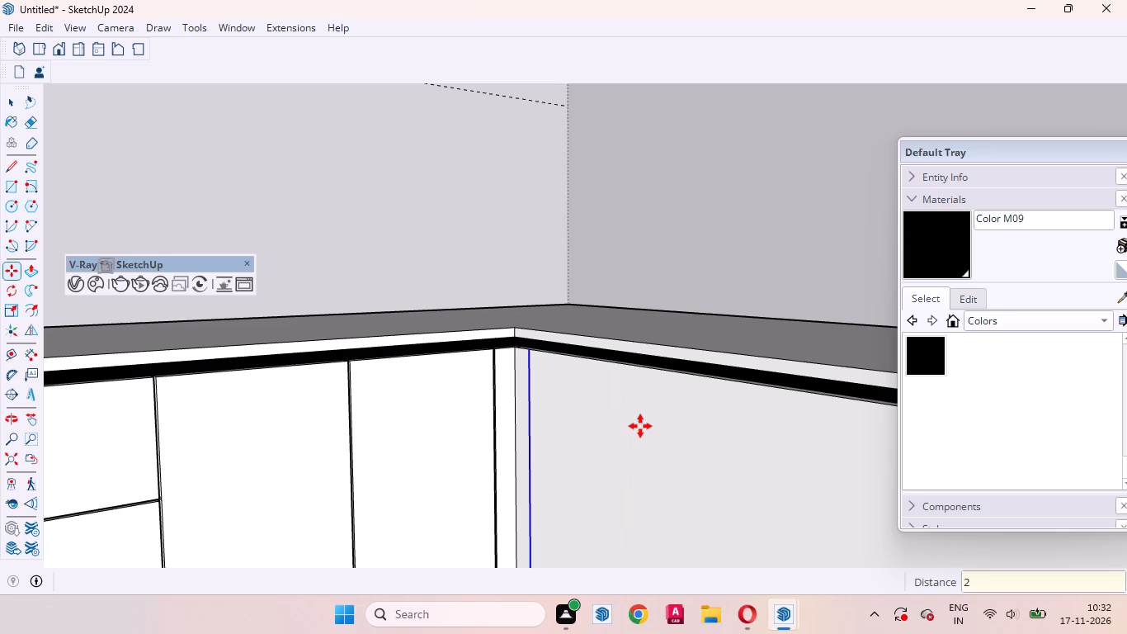
key(space)
Copy the new vertical line 1'2" further along the undivided side's front to mark the first door's width.
click(588, 493)
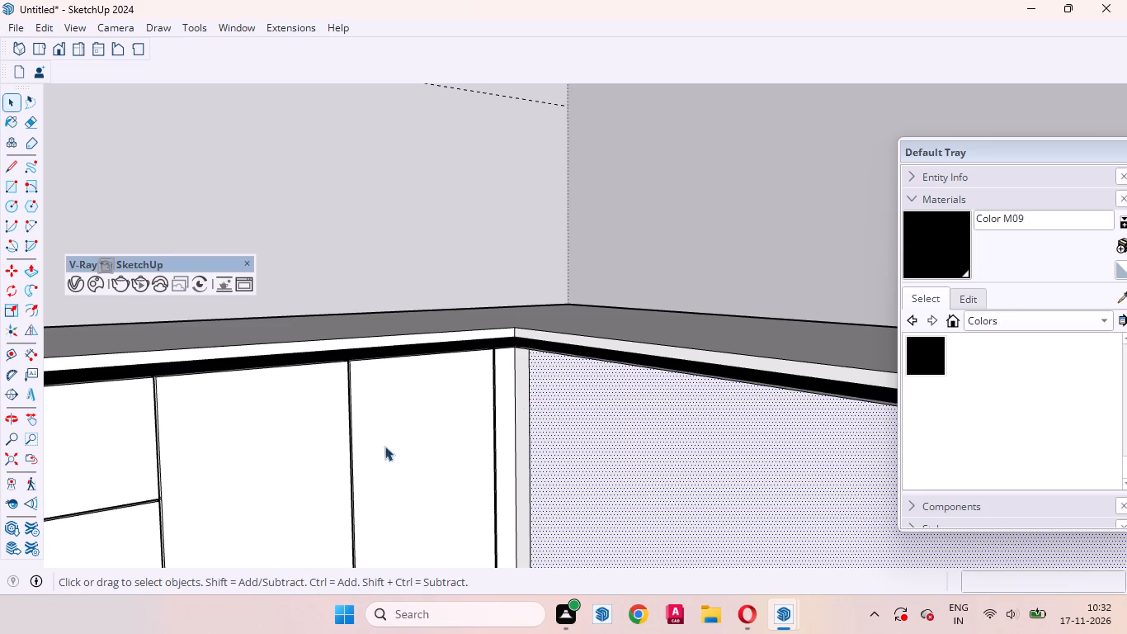
scroll(339, 455, down, 8)
scroll(369, 374, down, 4)
middle_drag(441, 457, 494, 485)
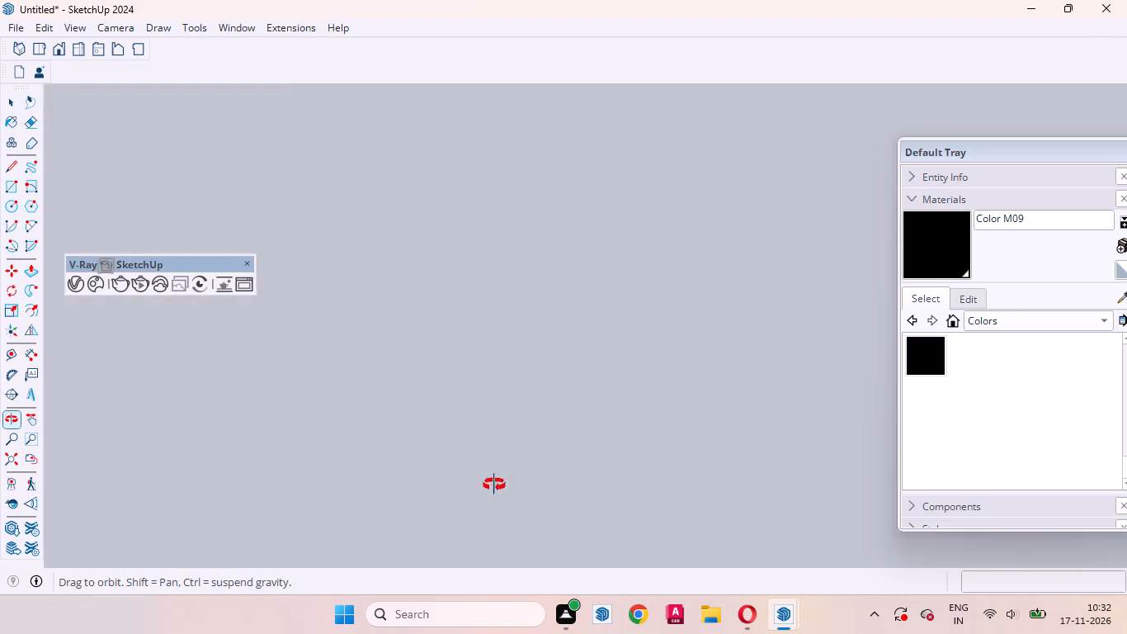
middle_drag(494, 485, 587, 608)
scroll(415, 421, down, 9)
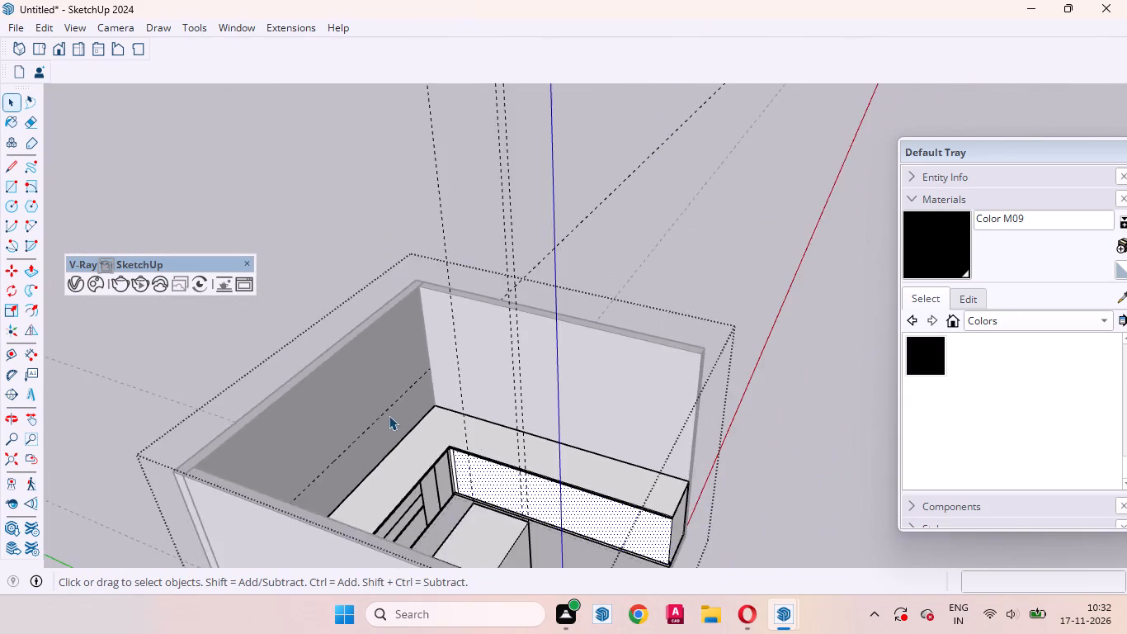
scroll(389, 415, down, 3)
scroll(432, 494, up, 8)
middle_drag(450, 494, 524, 485)
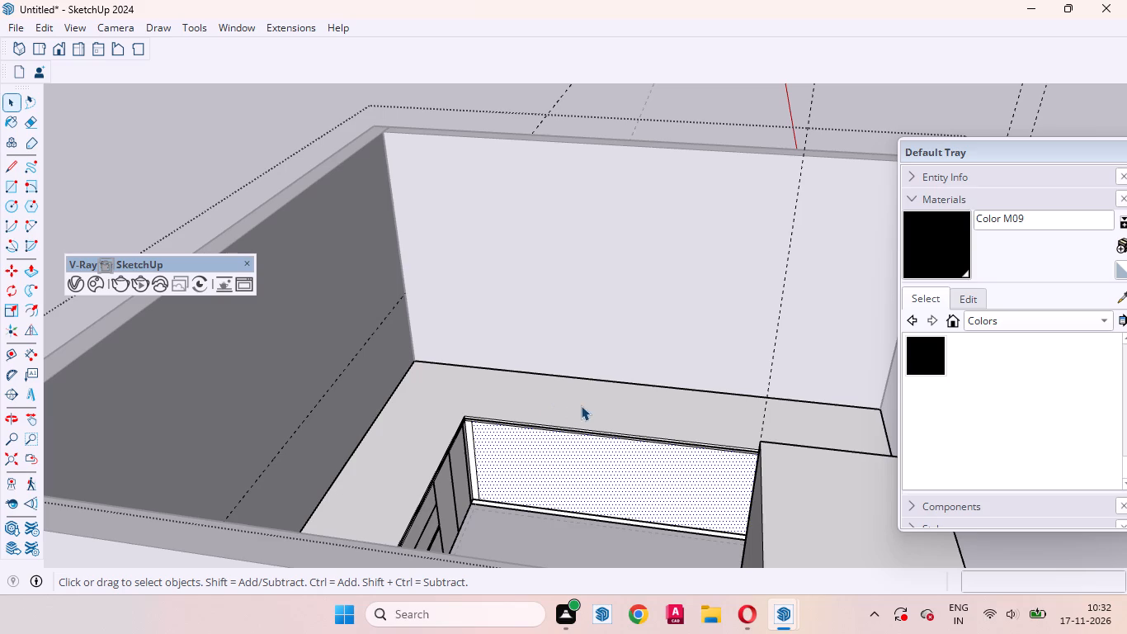
scroll(573, 423, up, 1)
scroll(569, 428, down, 1)
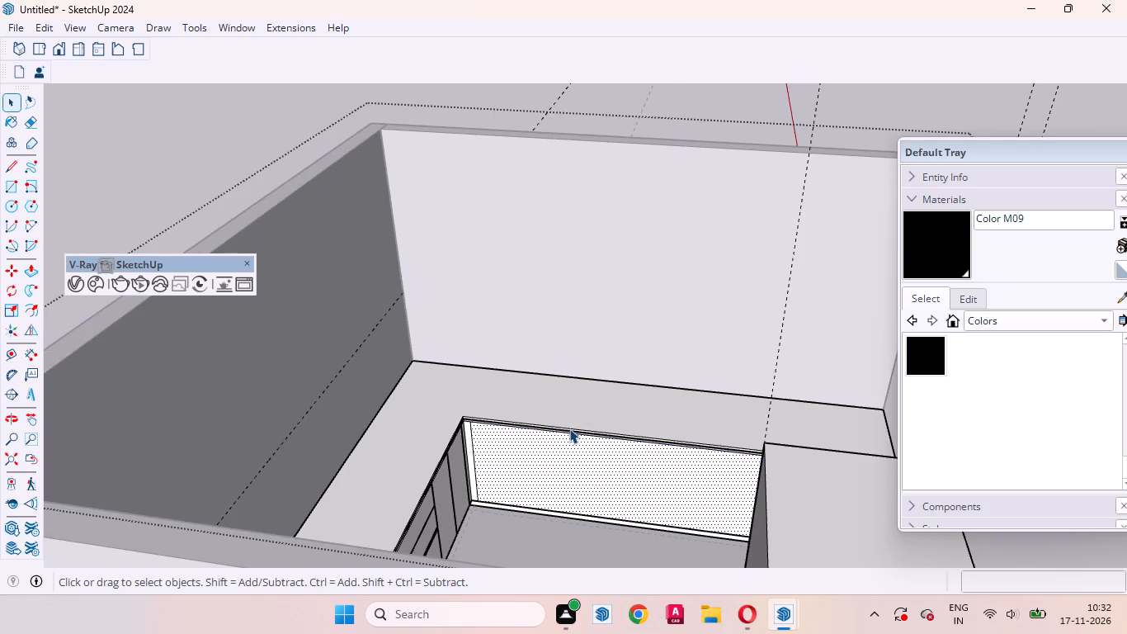
scroll(569, 428, up, 2)
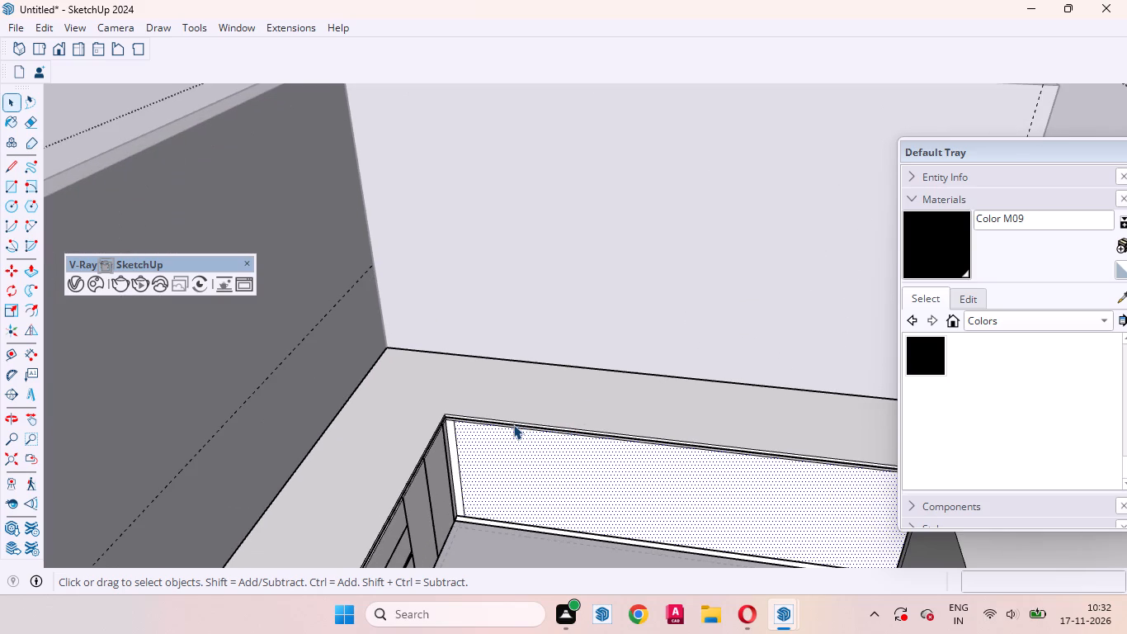
scroll(512, 424, up, 2)
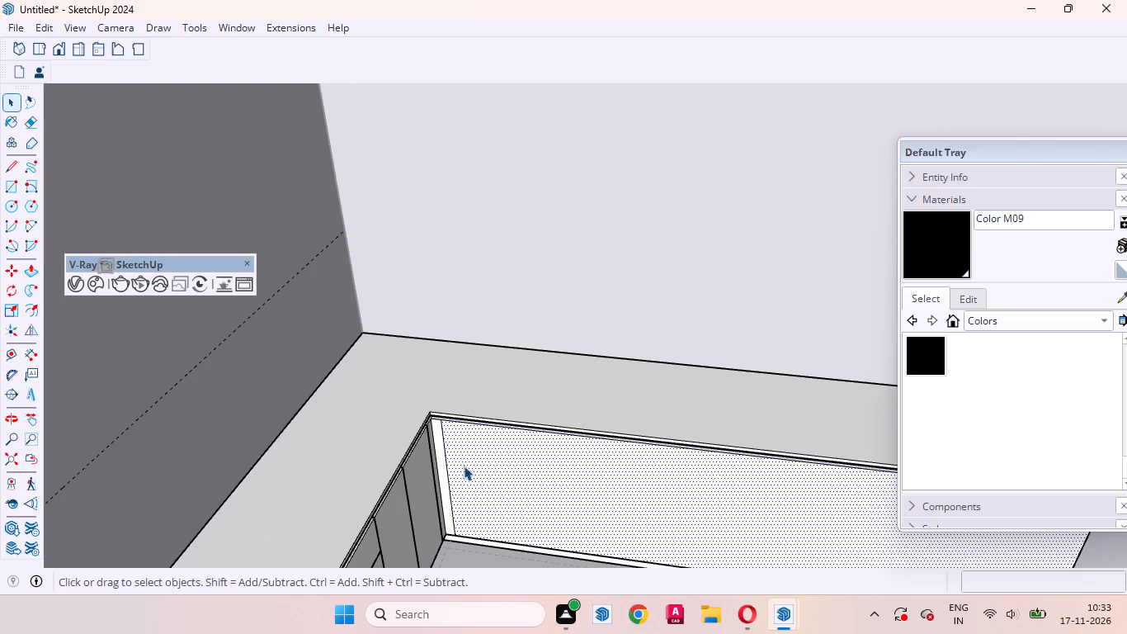
click(443, 435)
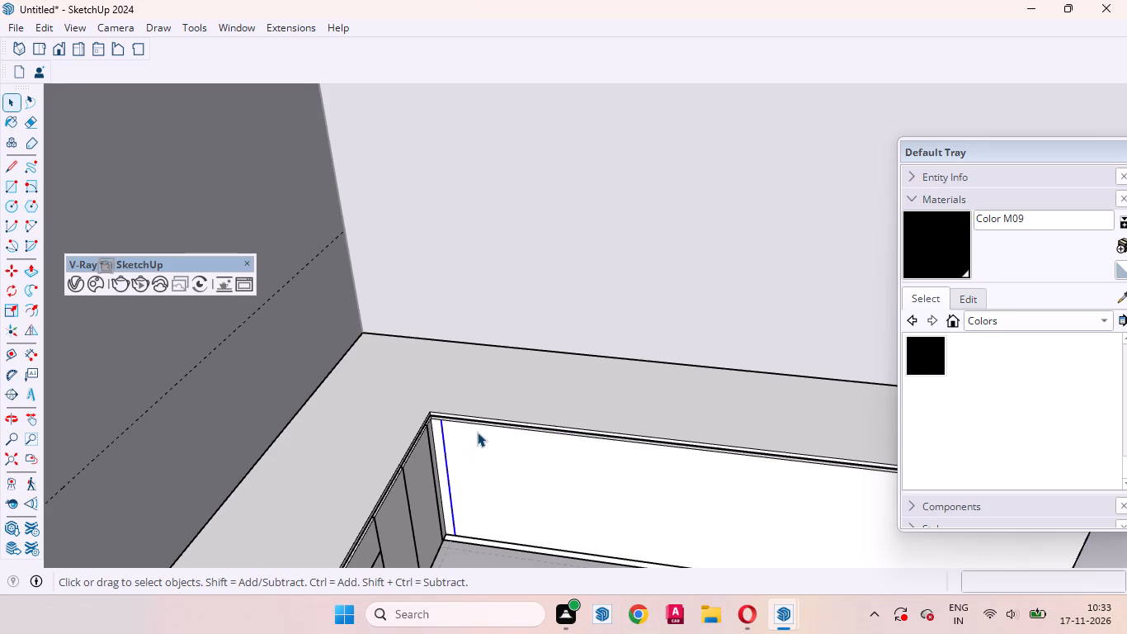
scroll(477, 428, up, 5)
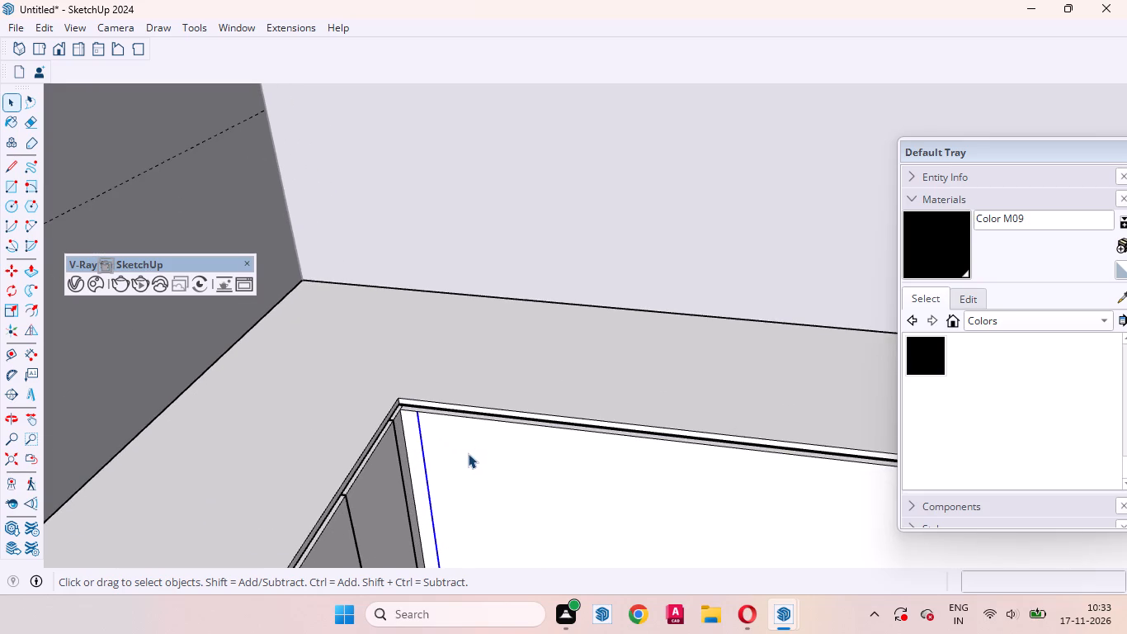
scroll(477, 455, up, 1)
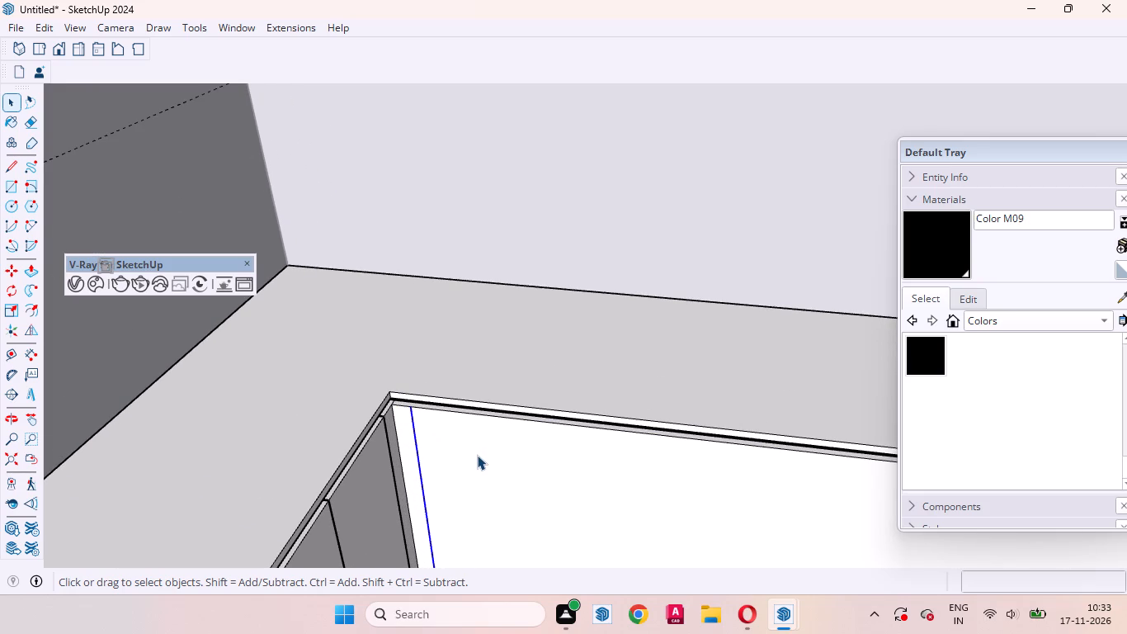
scroll(477, 455, up, 1)
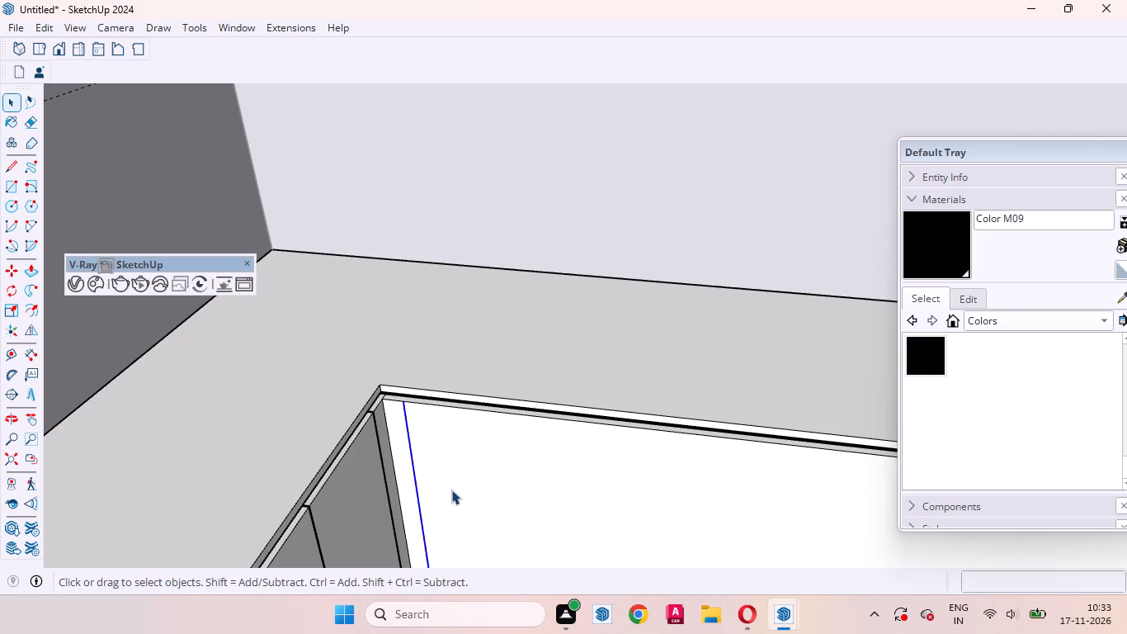
scroll(455, 395, down, 3)
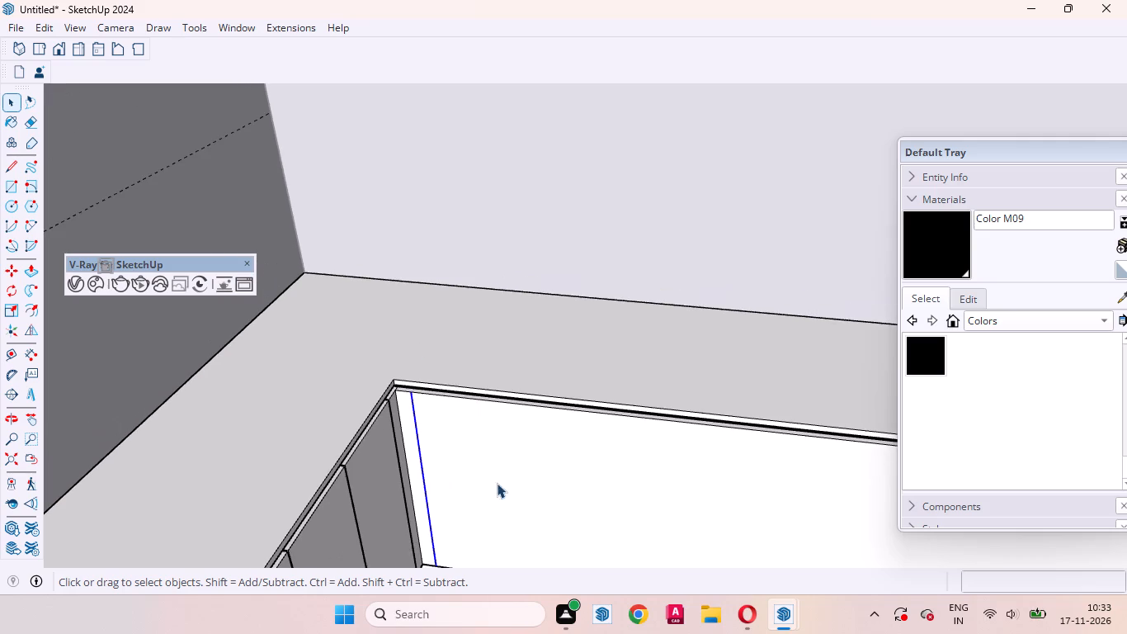
middle_drag(497, 485, 522, 489)
key(m)
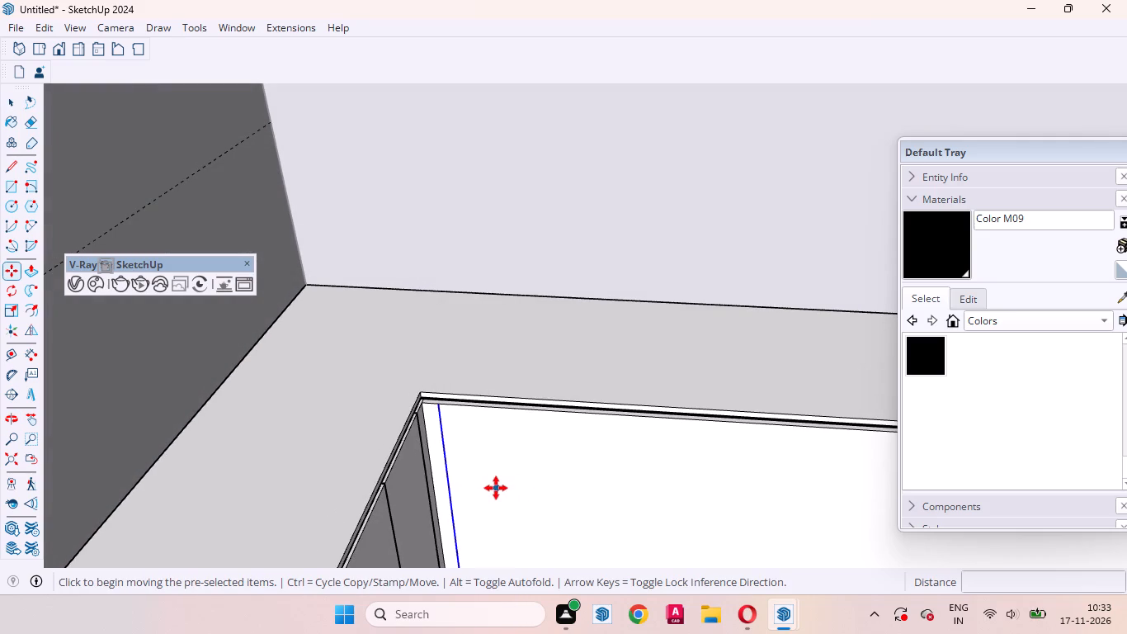
click(496, 487)
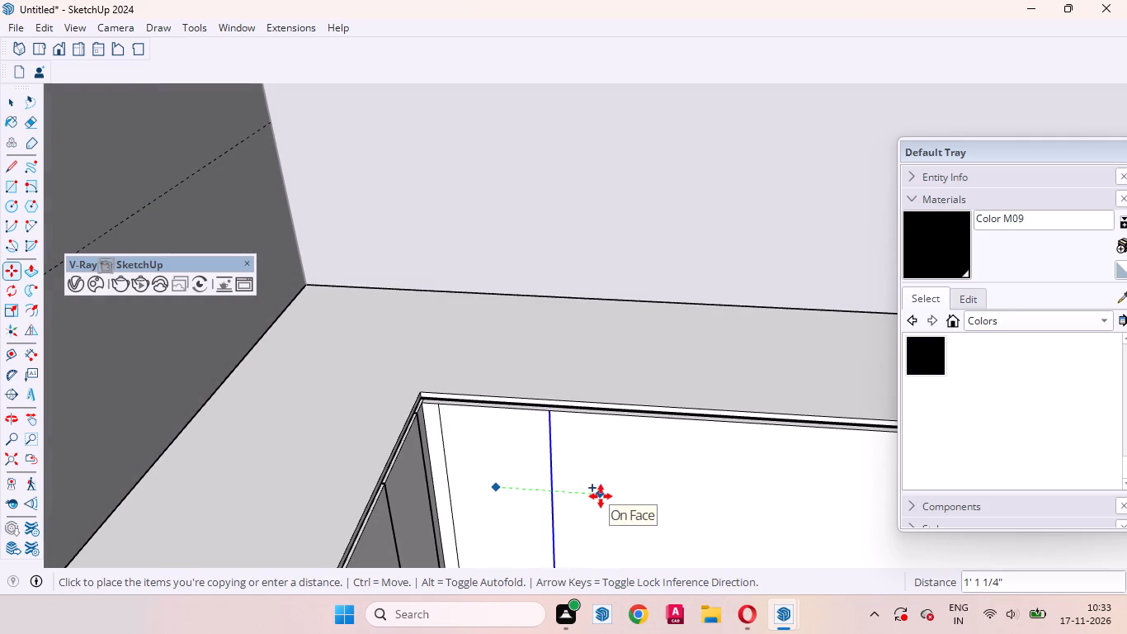
text(1')
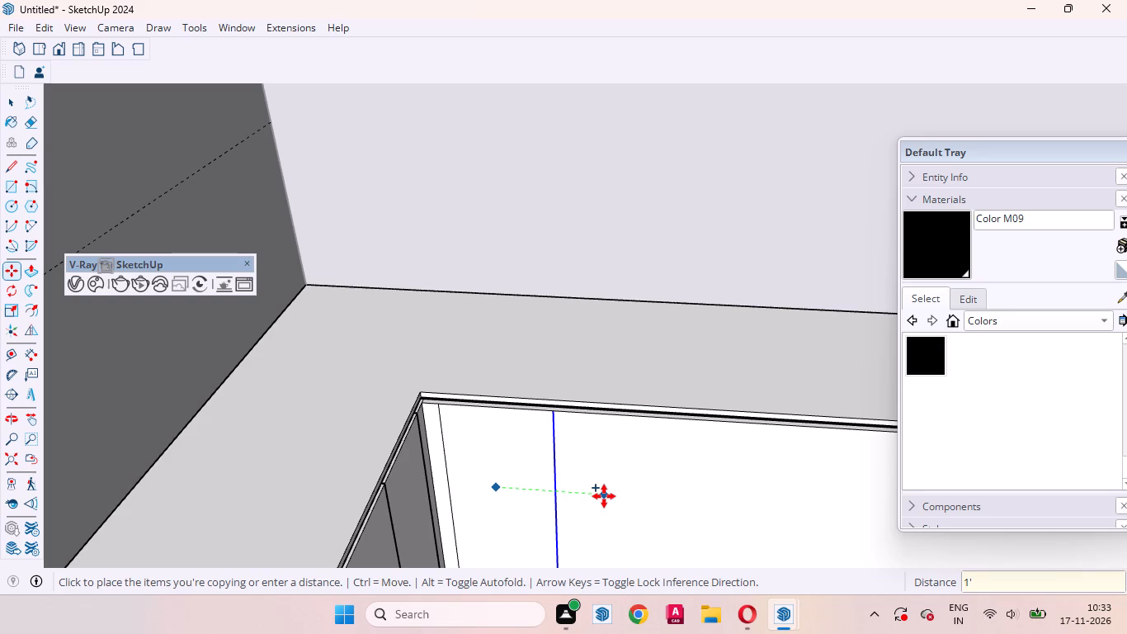
key(2)
key(Return)
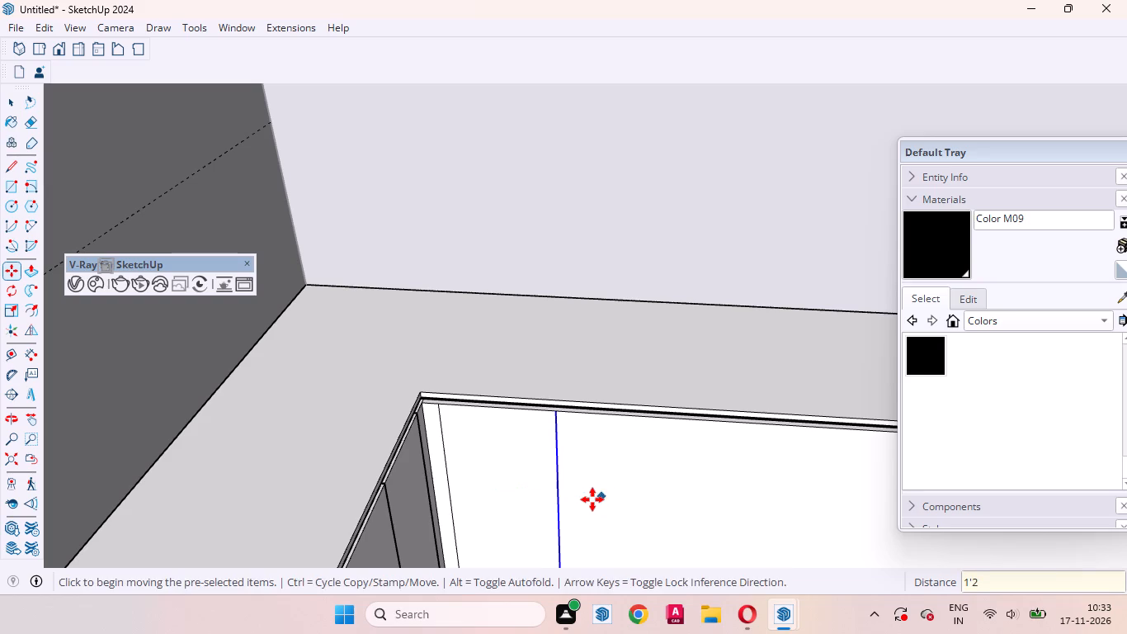
key(space)
Copy both vertical division lines on this side's front 3 mm along it, outlining two narrow door gaps.
click(534, 501)
scroll(463, 400, down, 4)
middle_drag(530, 439, 65, 431)
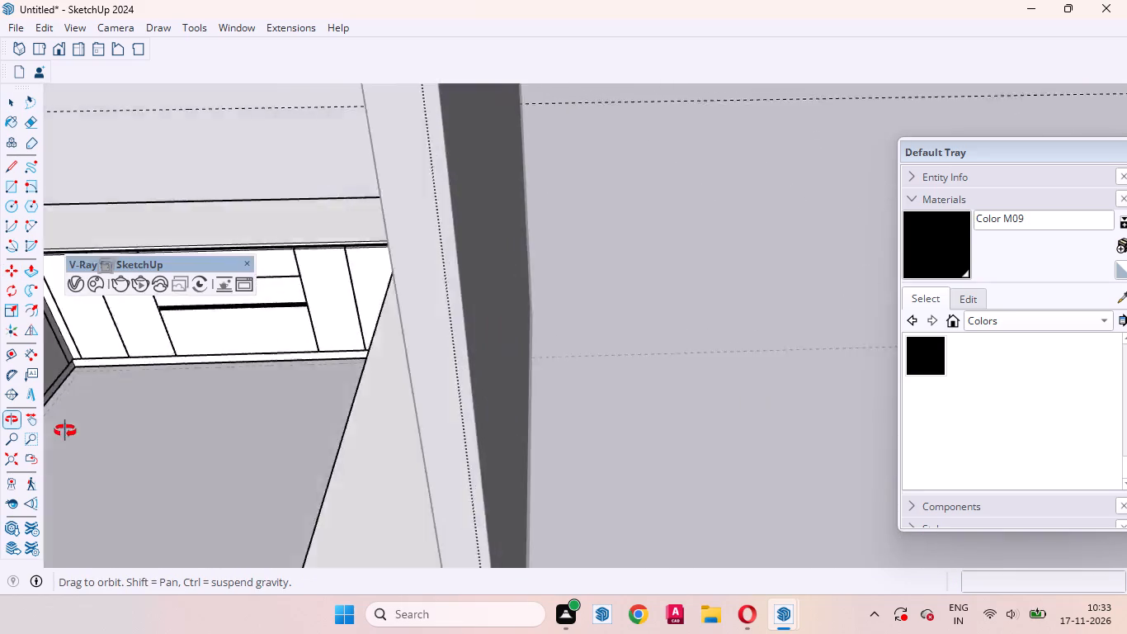
middle_drag(65, 431, 114, 341)
scroll(430, 354, down, 3)
scroll(705, 368, down, 4)
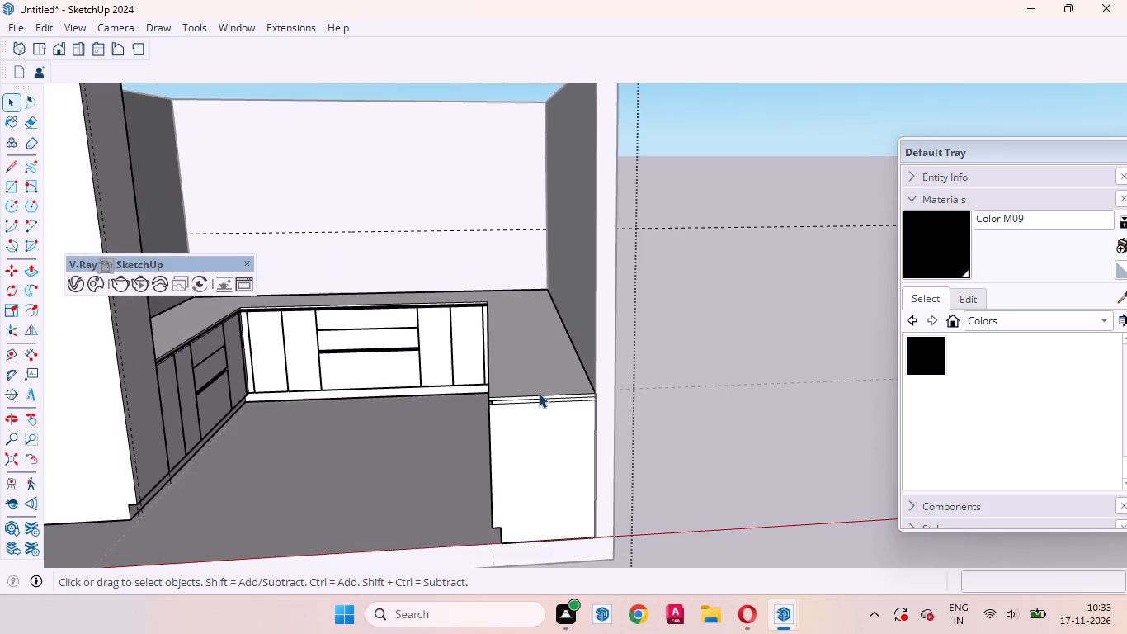
scroll(314, 383, up, 4)
middle_drag(344, 402, 768, 606)
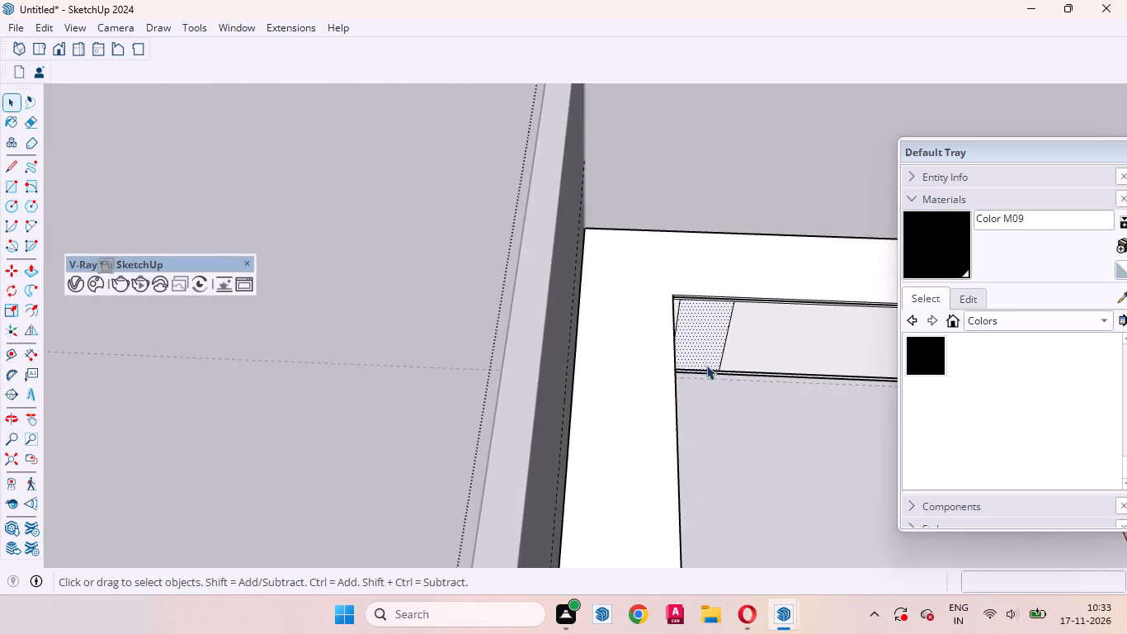
scroll(791, 343, up, 3)
scroll(315, 422, down, 3)
scroll(502, 377, up, 6)
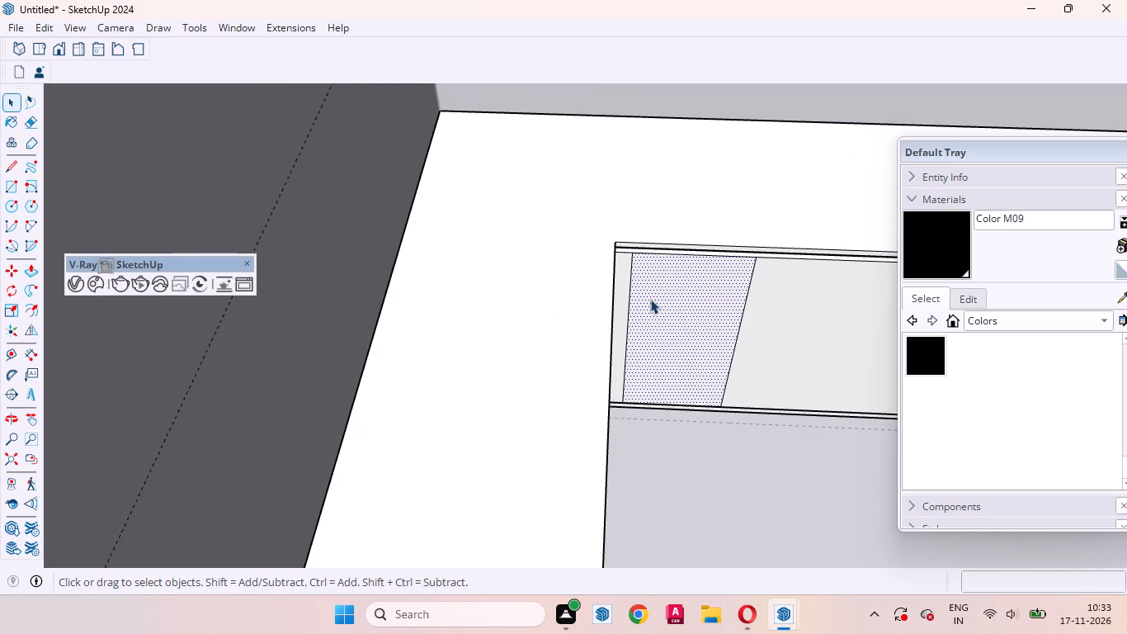
click(632, 293)
ctrl+click(747, 303)
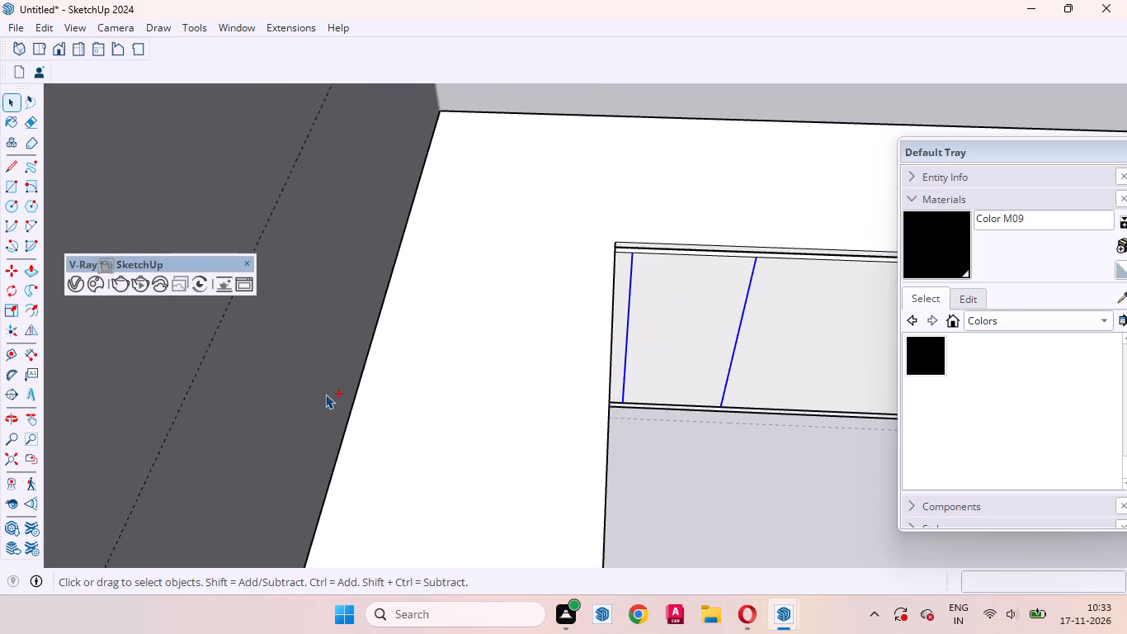
ctrl+scroll(281, 405, down, 4)
scroll(695, 354, up, 7)
key(m)
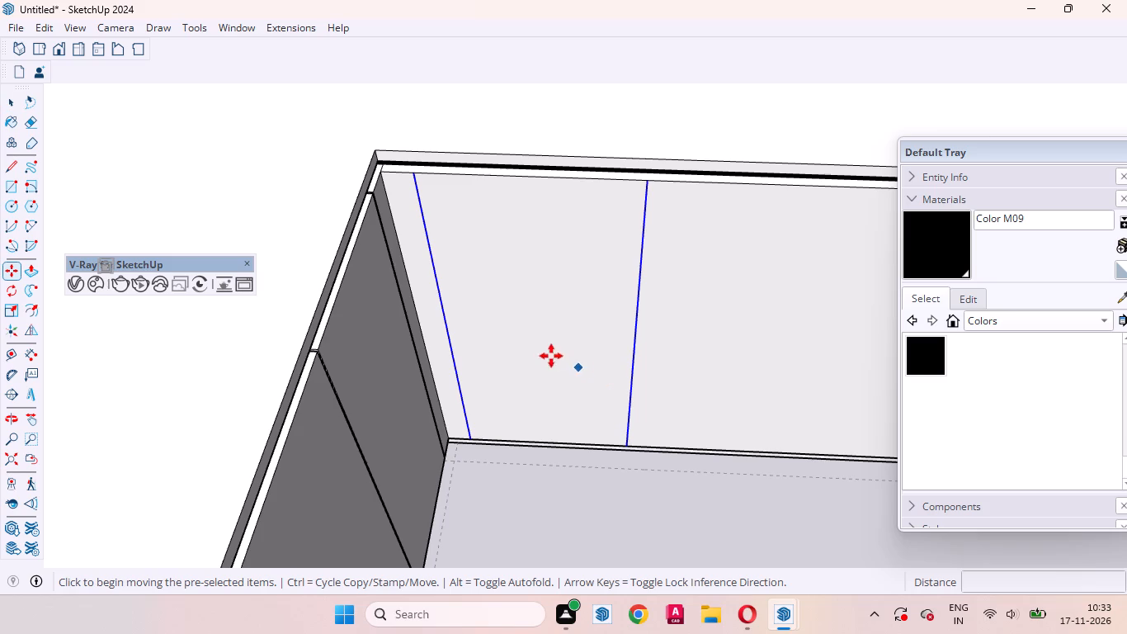
click(522, 341)
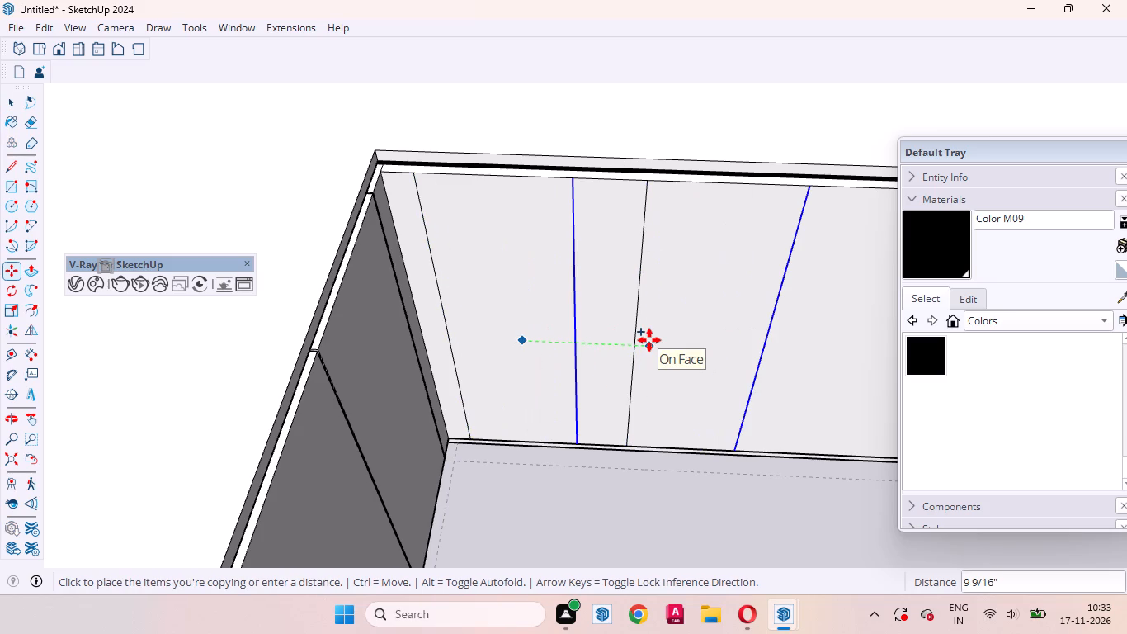
text(3mm)
key(Return)
key(space)
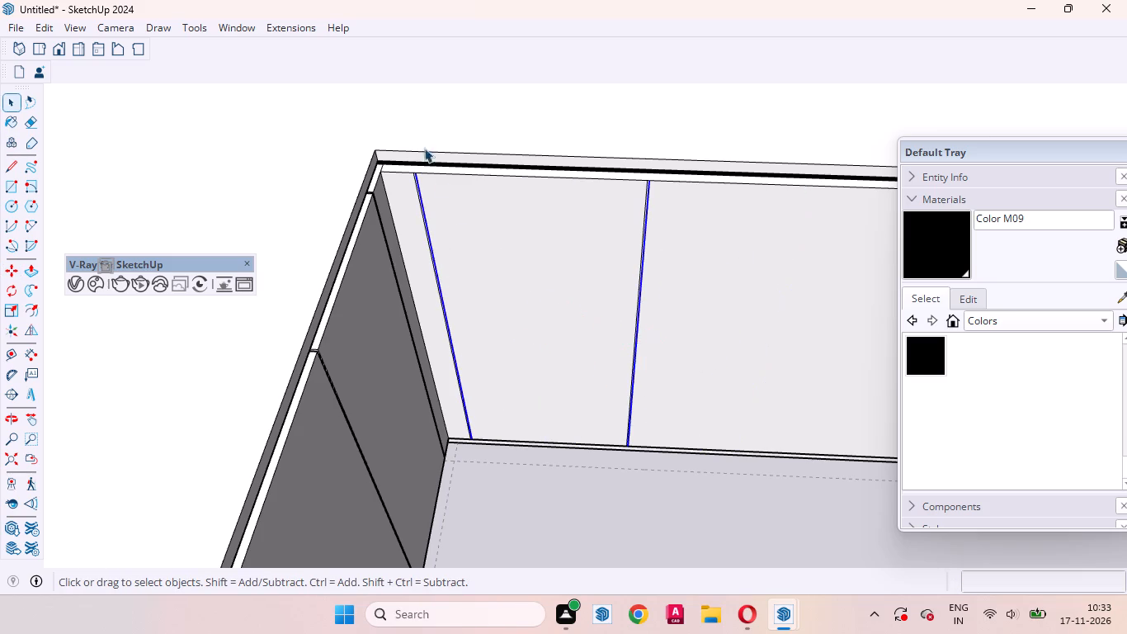
Push the two 3 mm door-gap strips inward, repeating the previous 18 mm Push/Pull depth.
scroll(408, 123, up, 20)
scroll(408, 123, up, 1)
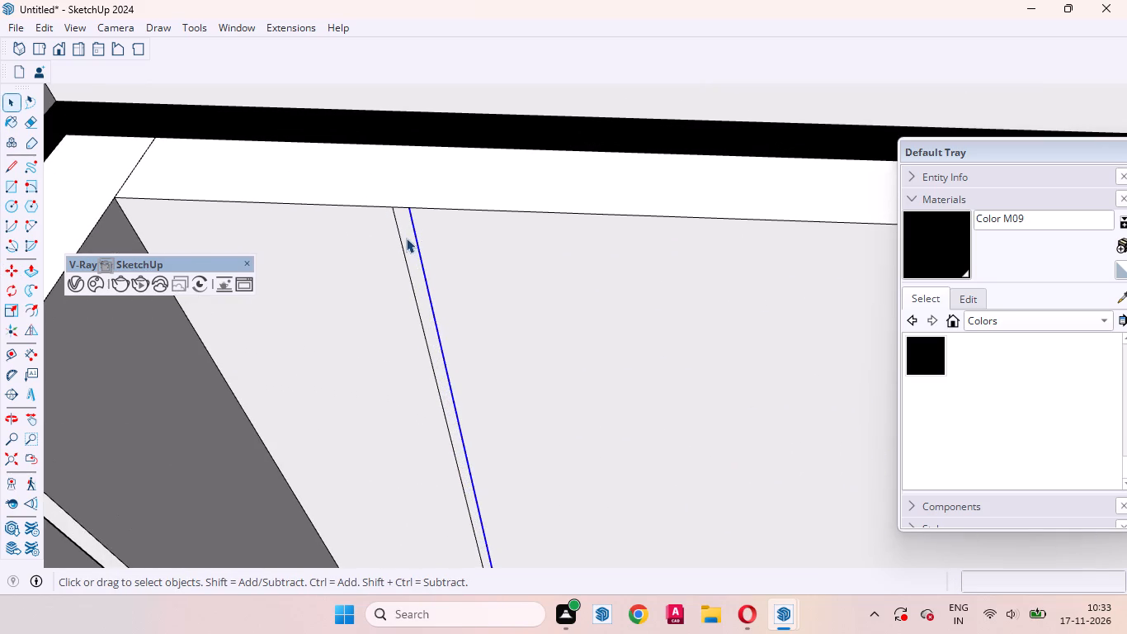
click(406, 238)
key(p)
double_click(406, 238)
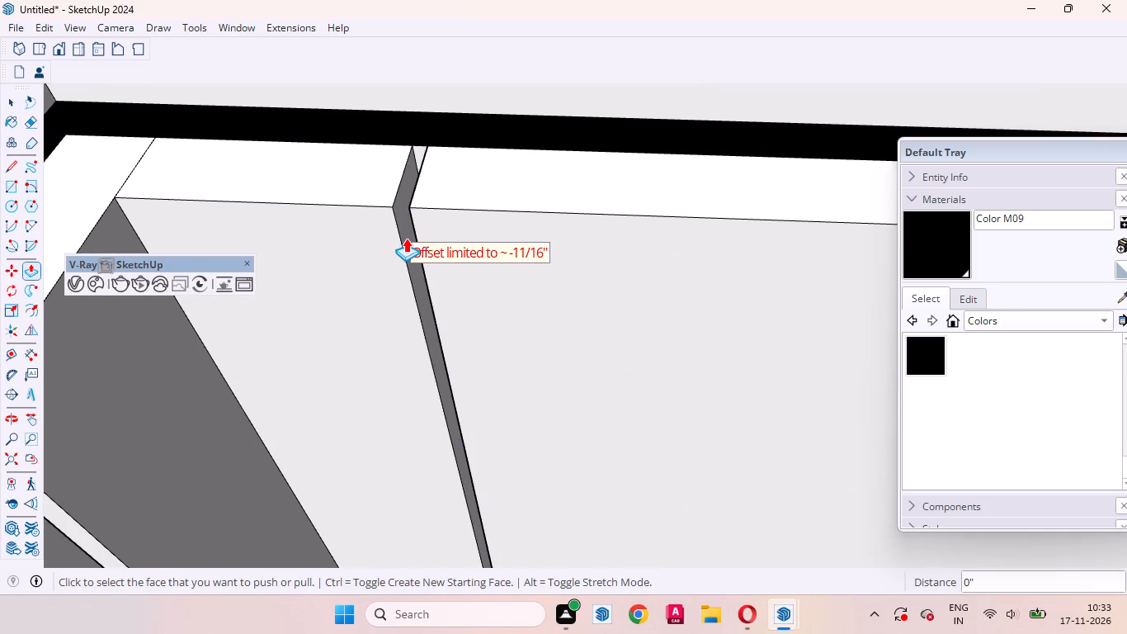
scroll(398, 243, down, 20)
scroll(398, 243, down, 1)
scroll(676, 282, up, 4)
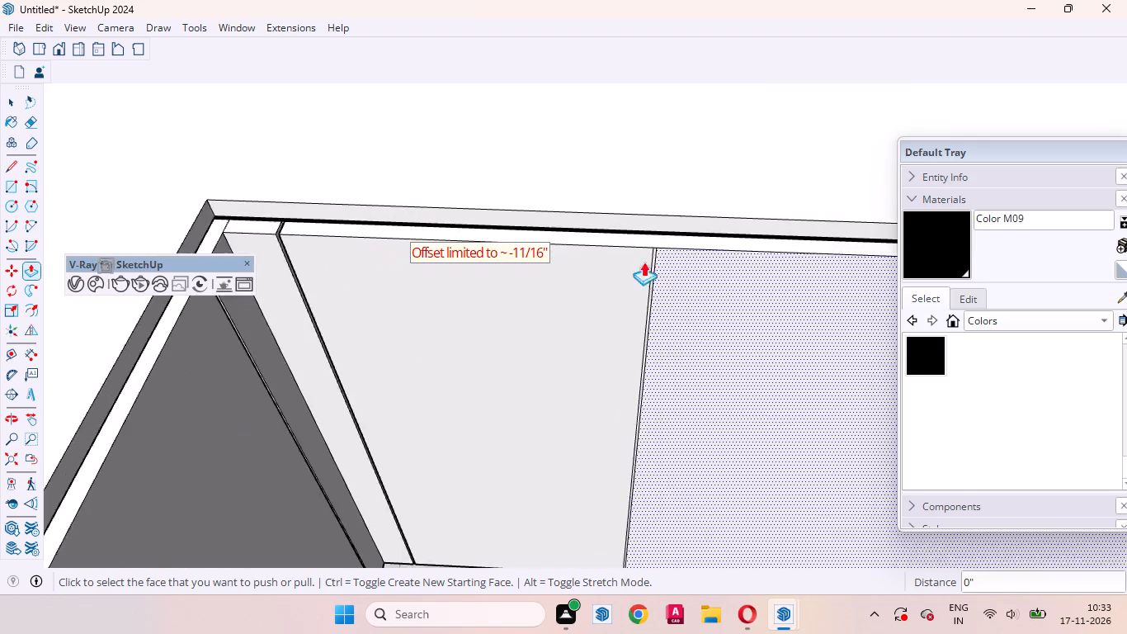
scroll(644, 262, up, 10)
double_click(653, 252)
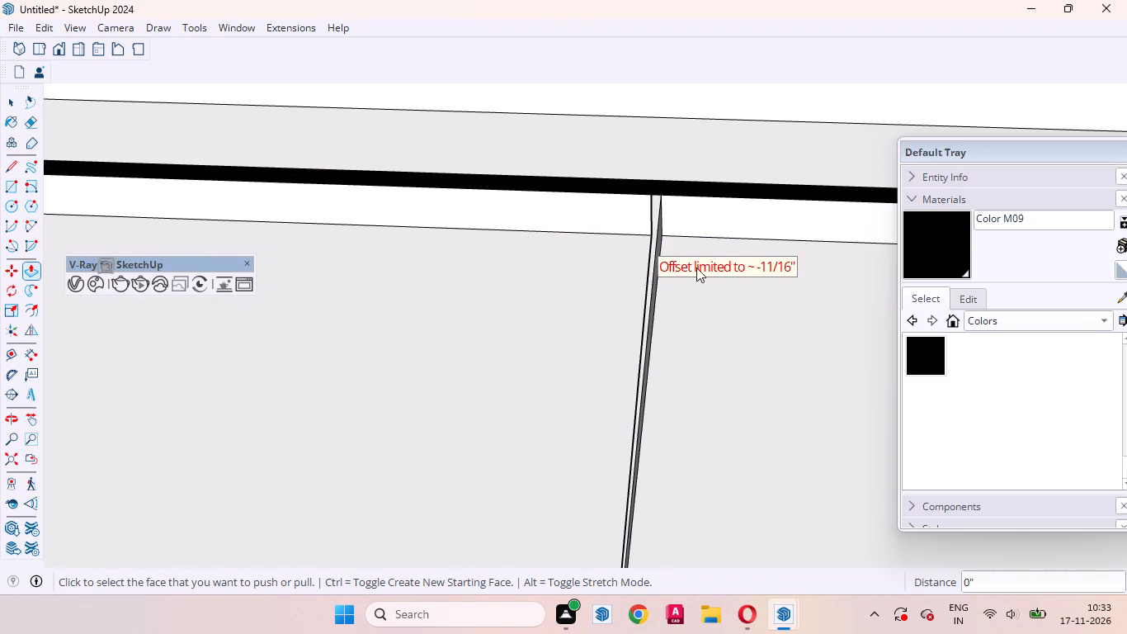
key(space)
scroll(712, 316, down, 20)
scroll(712, 316, down, 4)
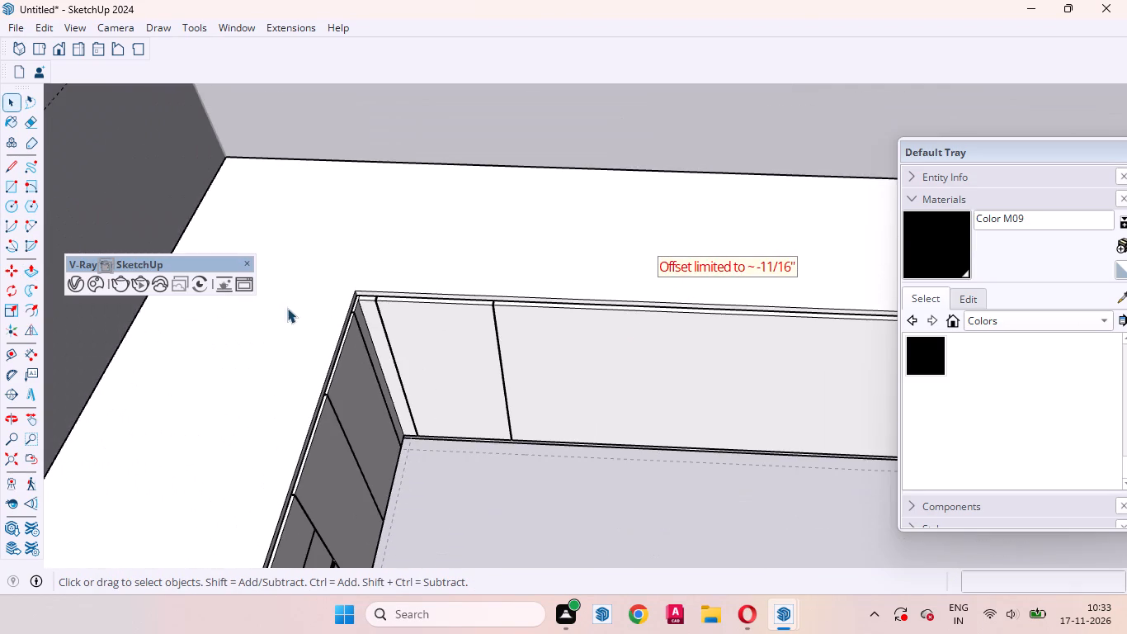
middle_drag(775, 406, 773, 346)
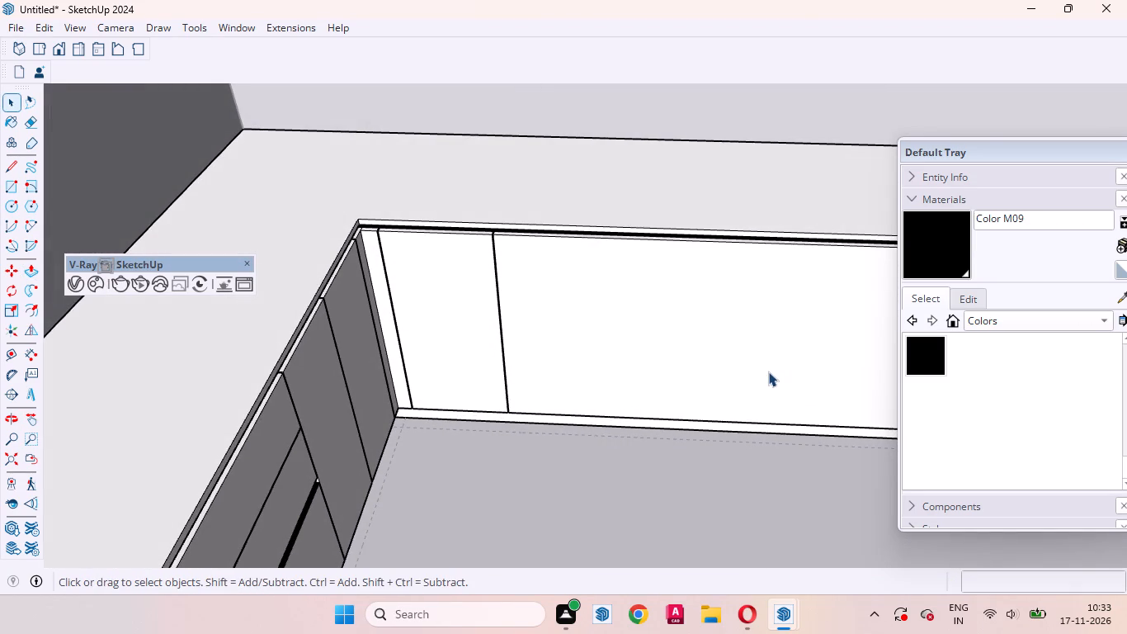
Place a vertical guide 2'3" along the undivided side's front from the gap at the first door's far edge.
scroll(595, 348, up, 3)
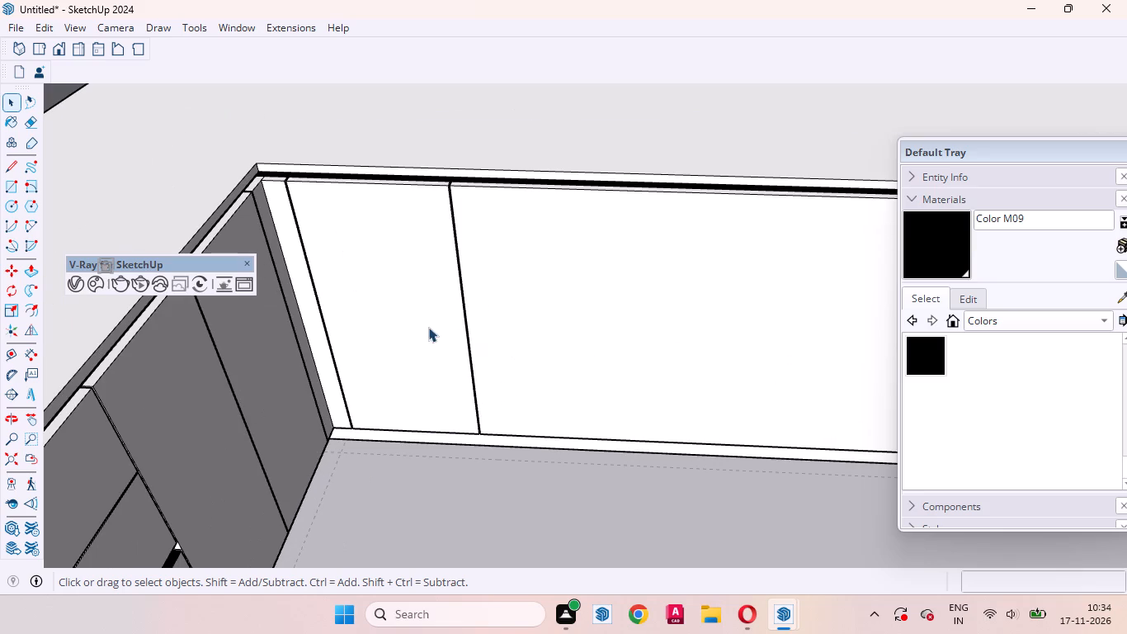
click(426, 327)
click(618, 320)
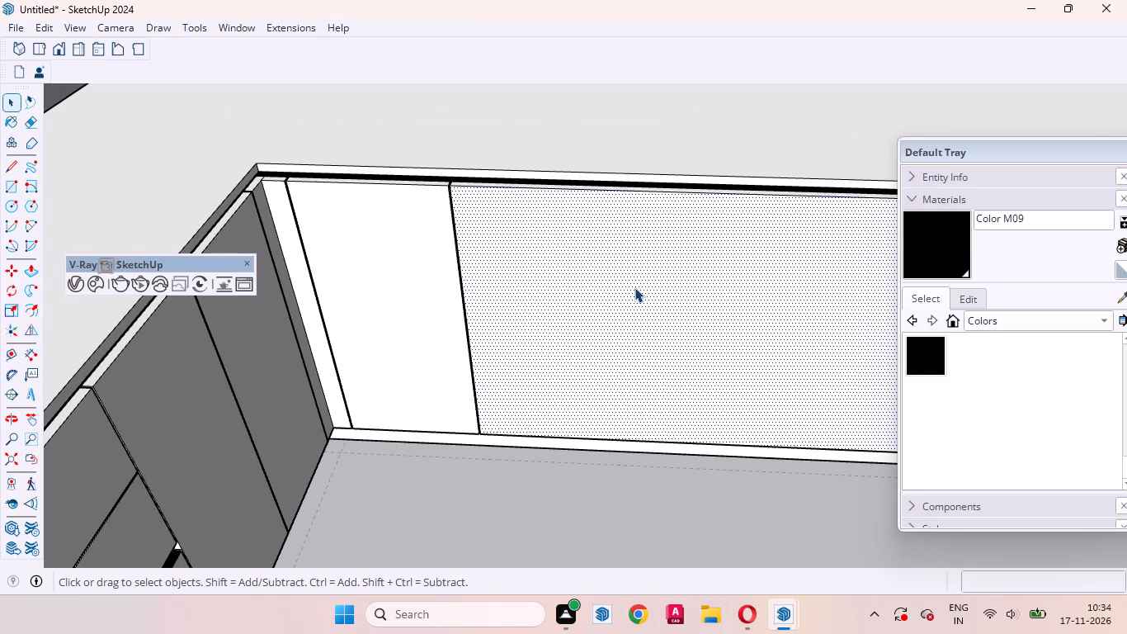
key(t)
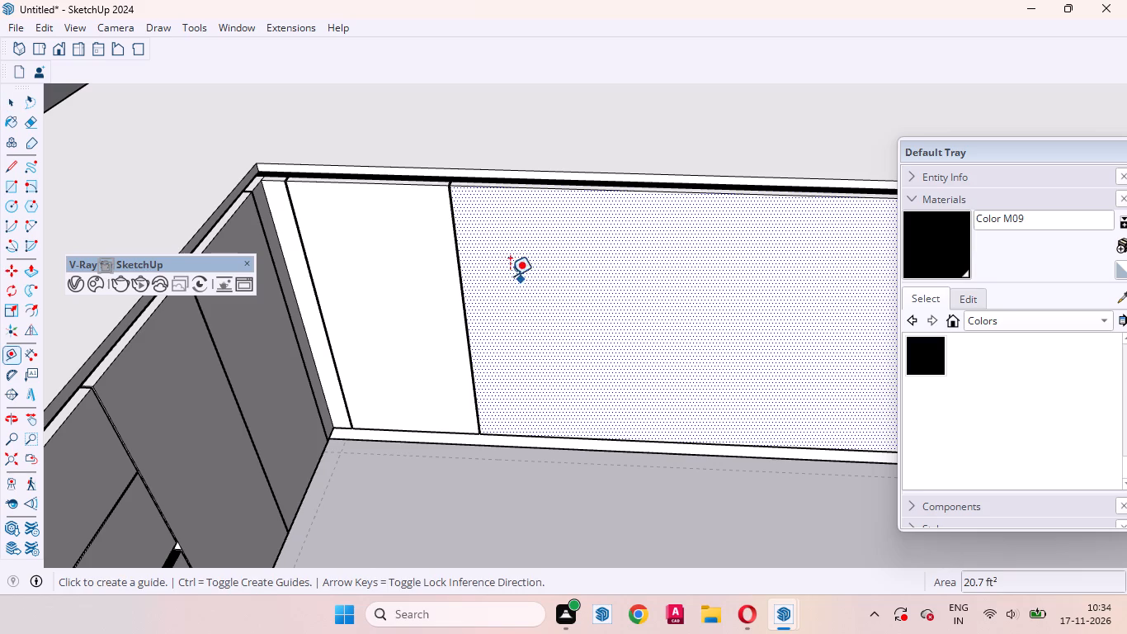
click(460, 239)
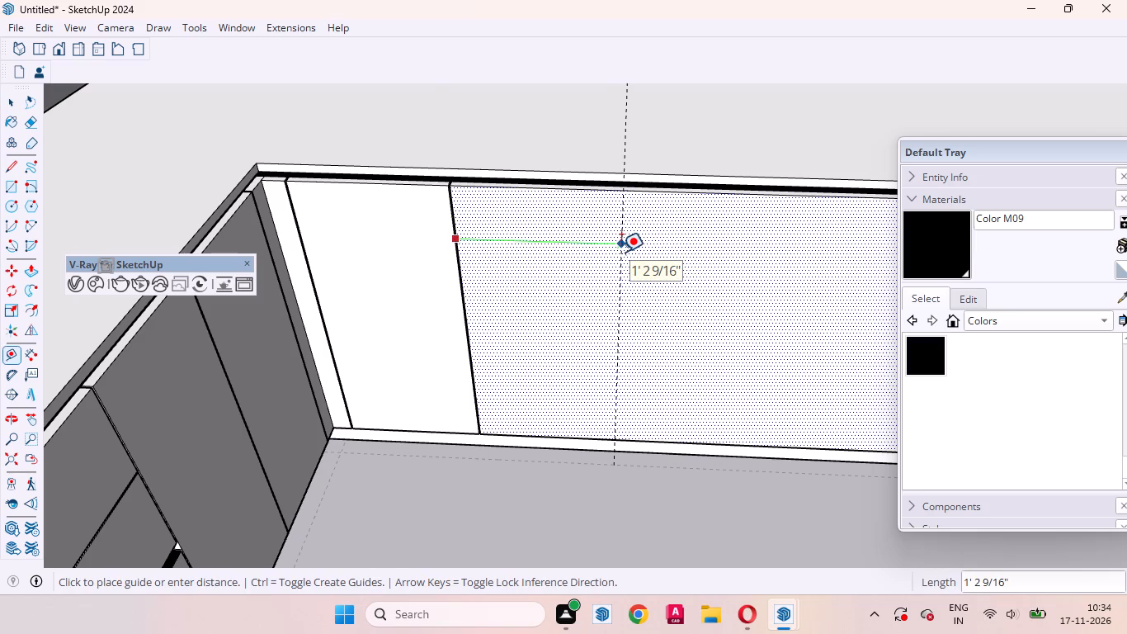
text(2')
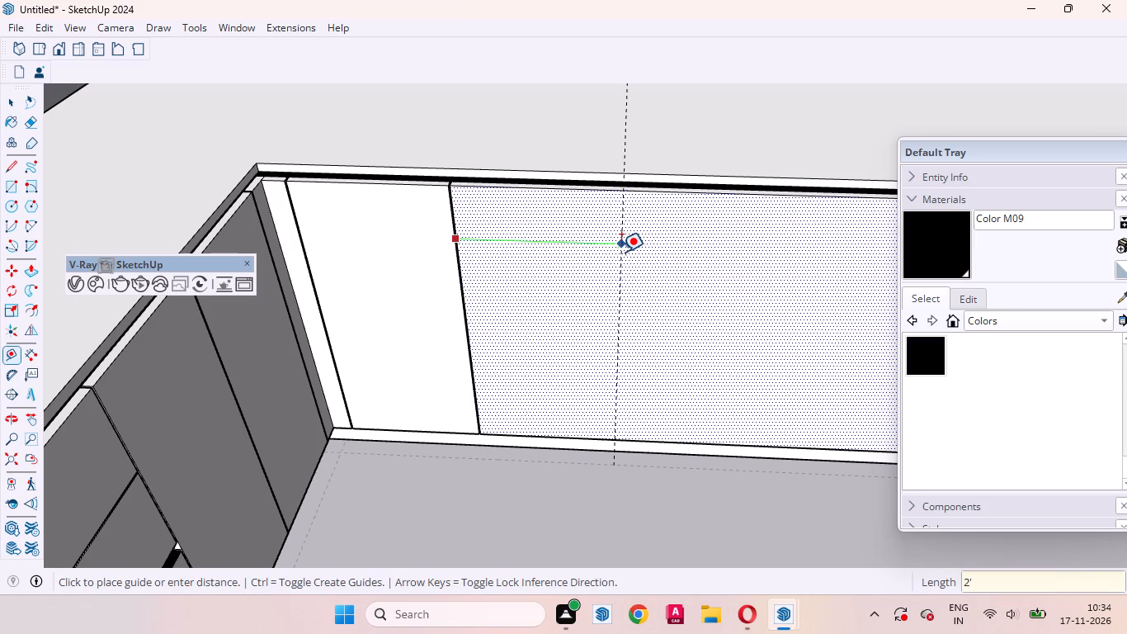
key(3)
key(Return)
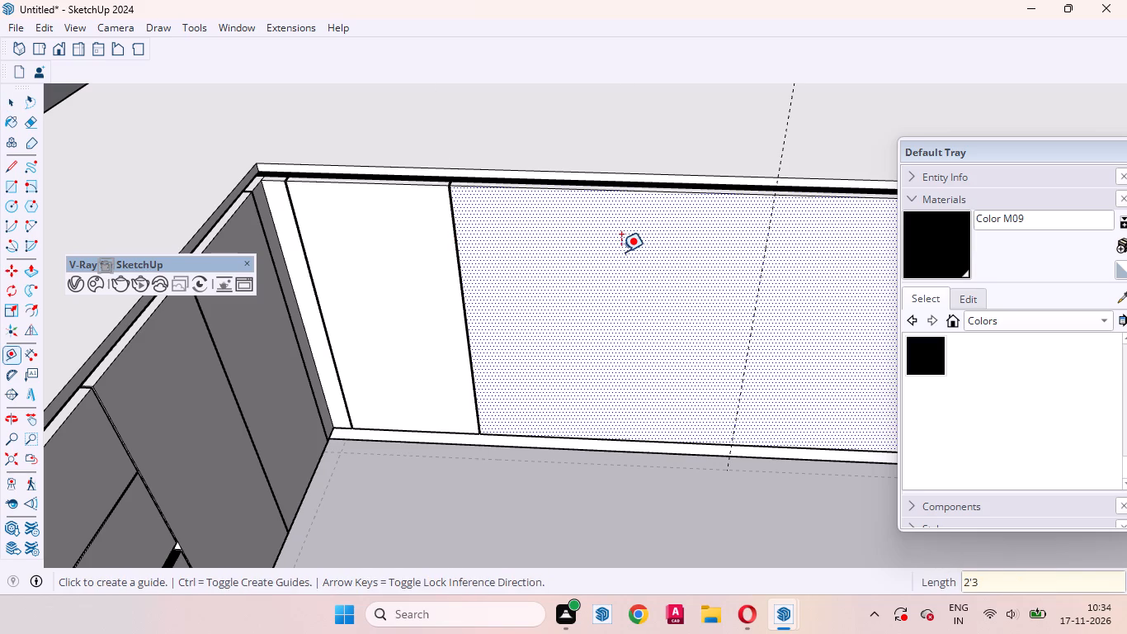
key(space)
click(642, 264)
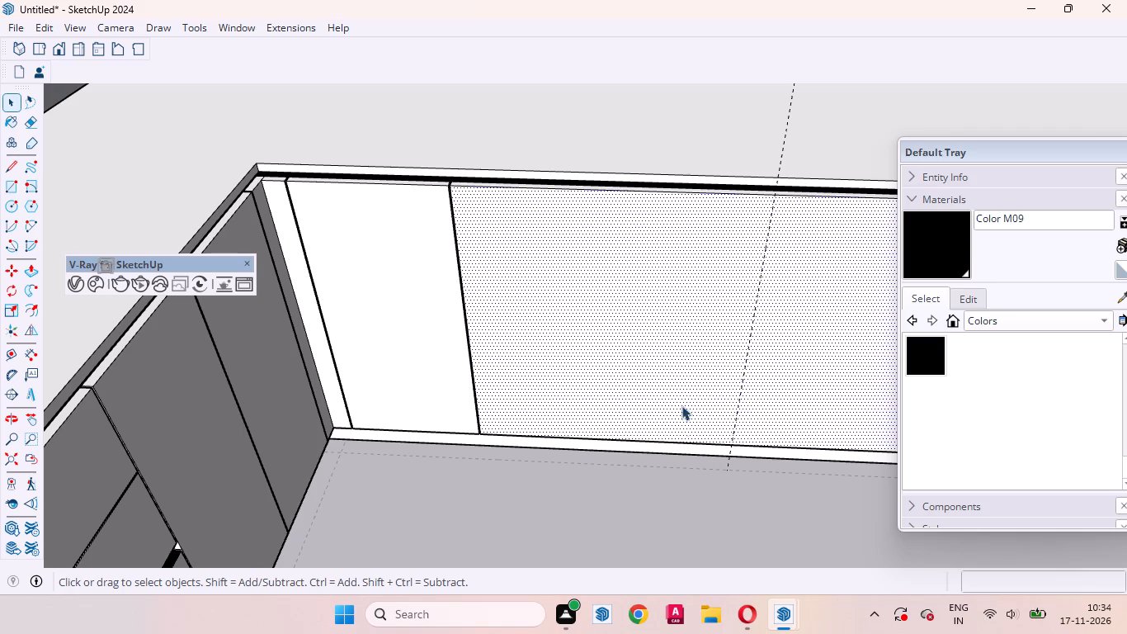
Draw a 2'6" vertical line along the guide, from the front face's bottom edge to its top edge.
middle_drag(656, 433, 628, 402)
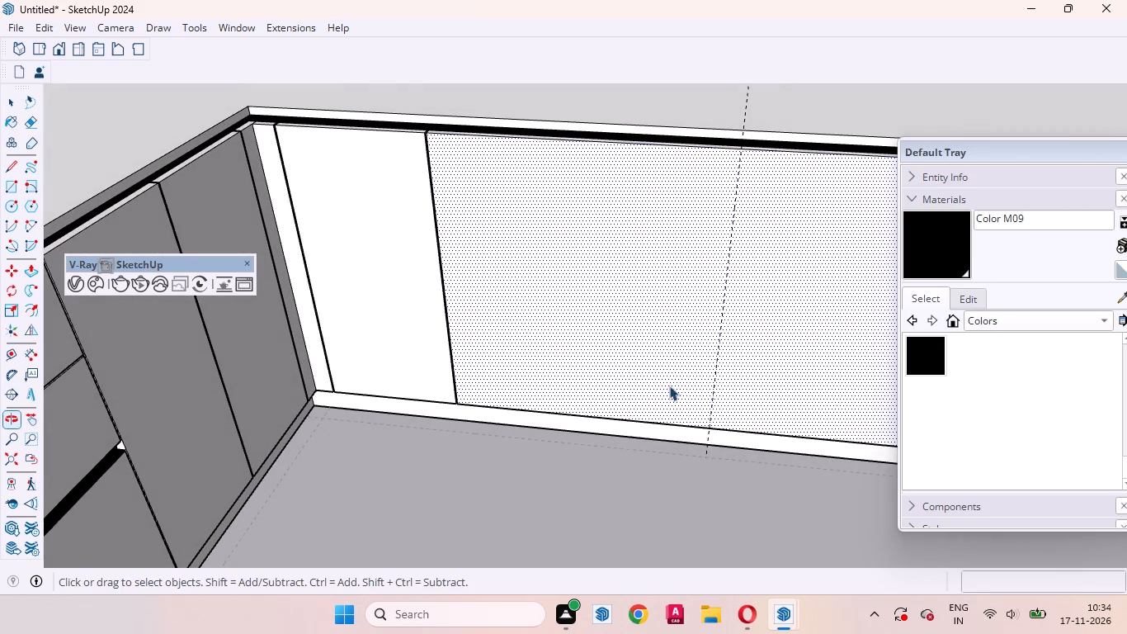
key(l)
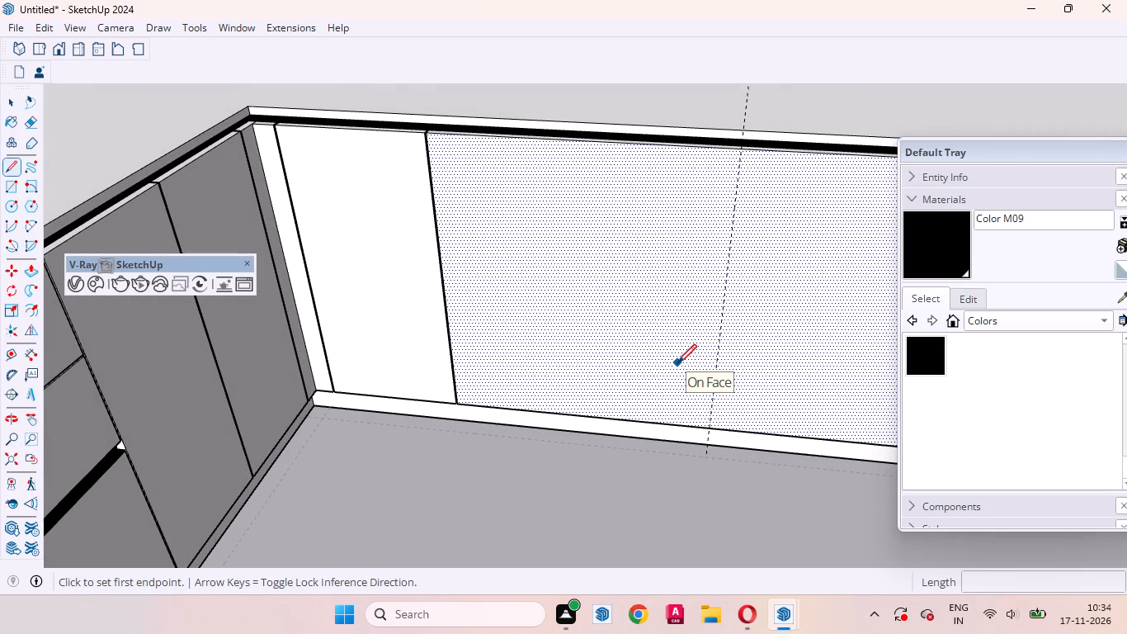
click(708, 426)
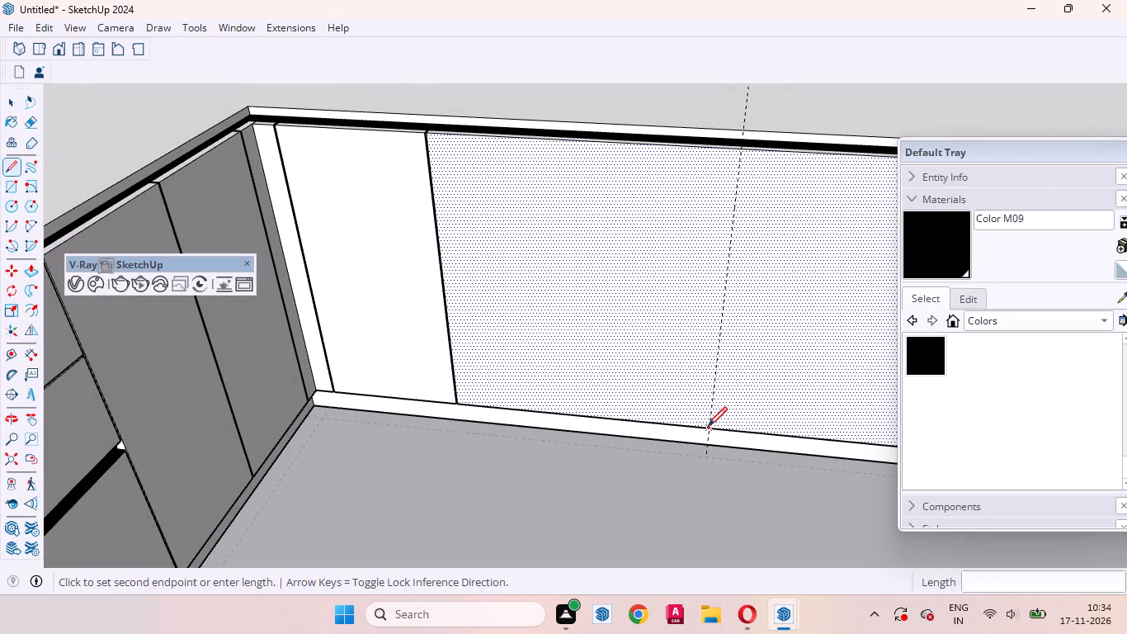
click(740, 153)
key(space)
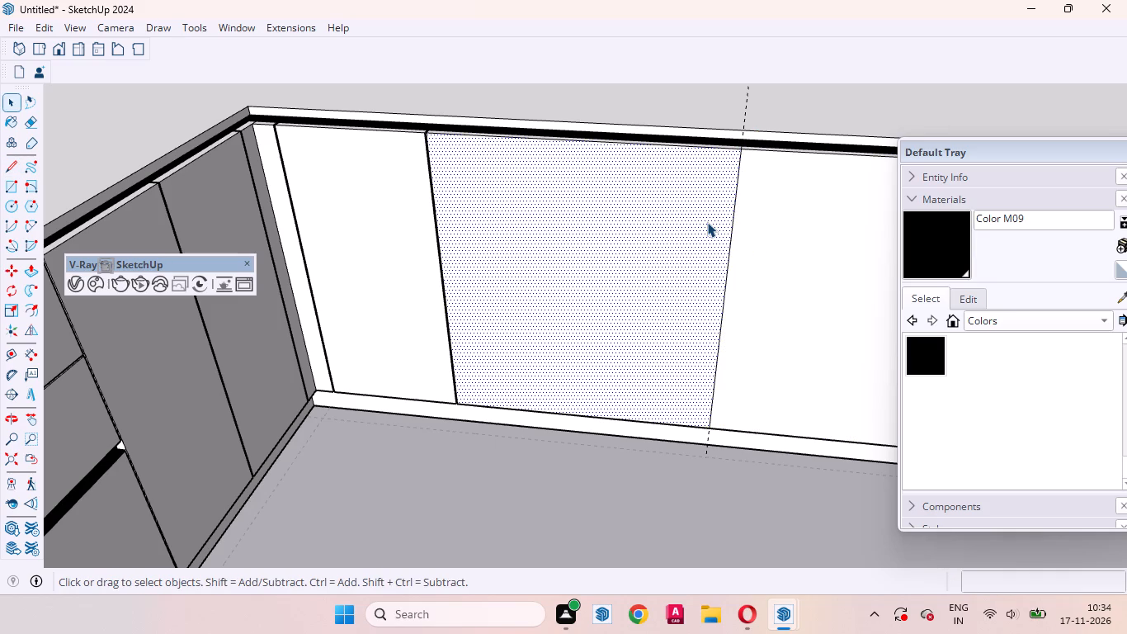
Divide the new 2'3" wide panel into three drawer fronts with two horizontal lines, at mid-height and midway above it.
middle_drag(570, 271, 582, 243)
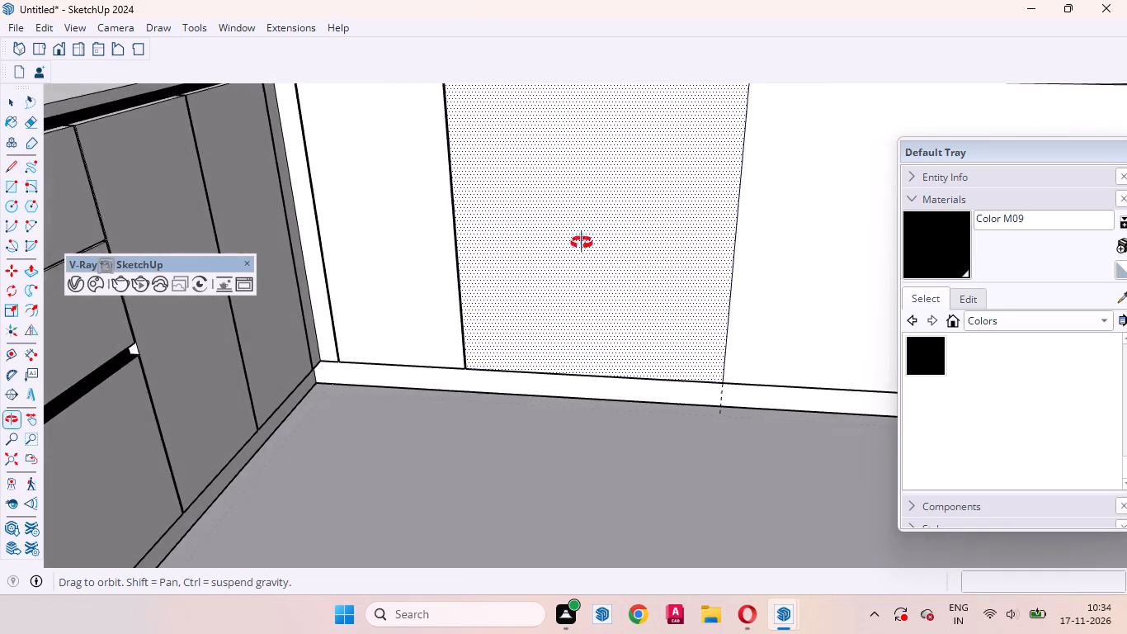
middle_drag(582, 243, 581, 262)
scroll(560, 362, down, 3)
middle_drag(584, 295, 578, 278)
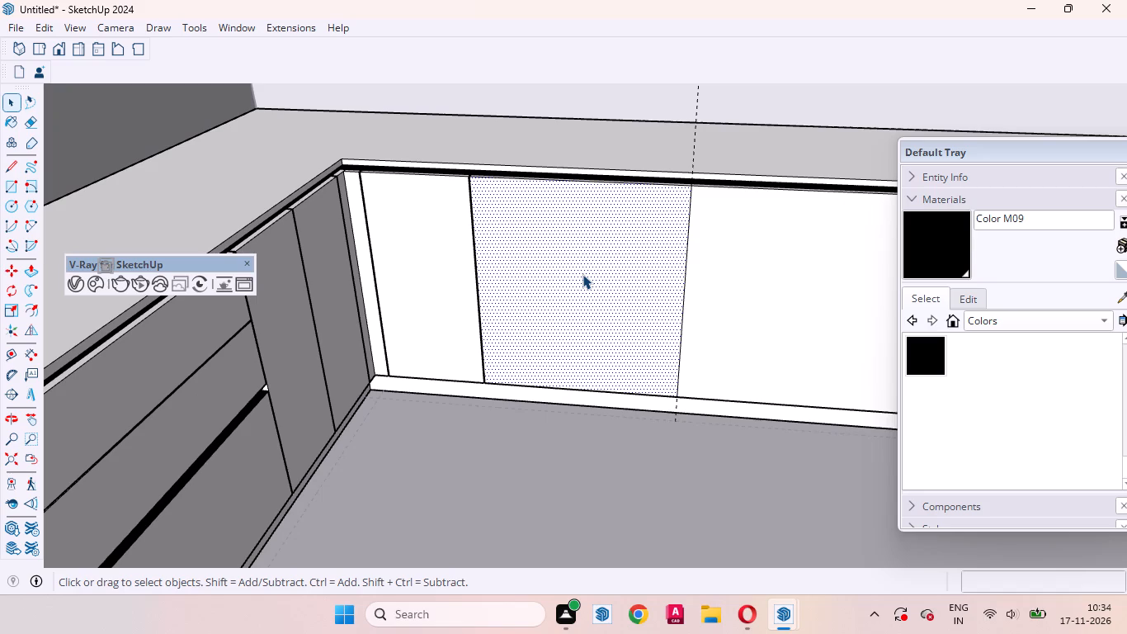
key(l)
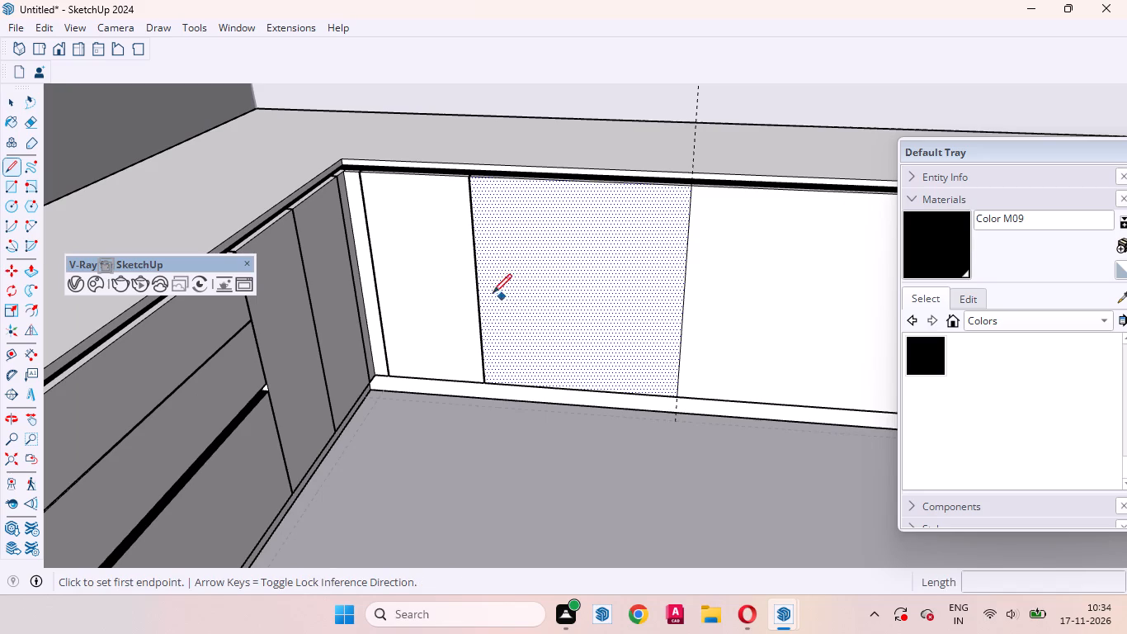
click(479, 289)
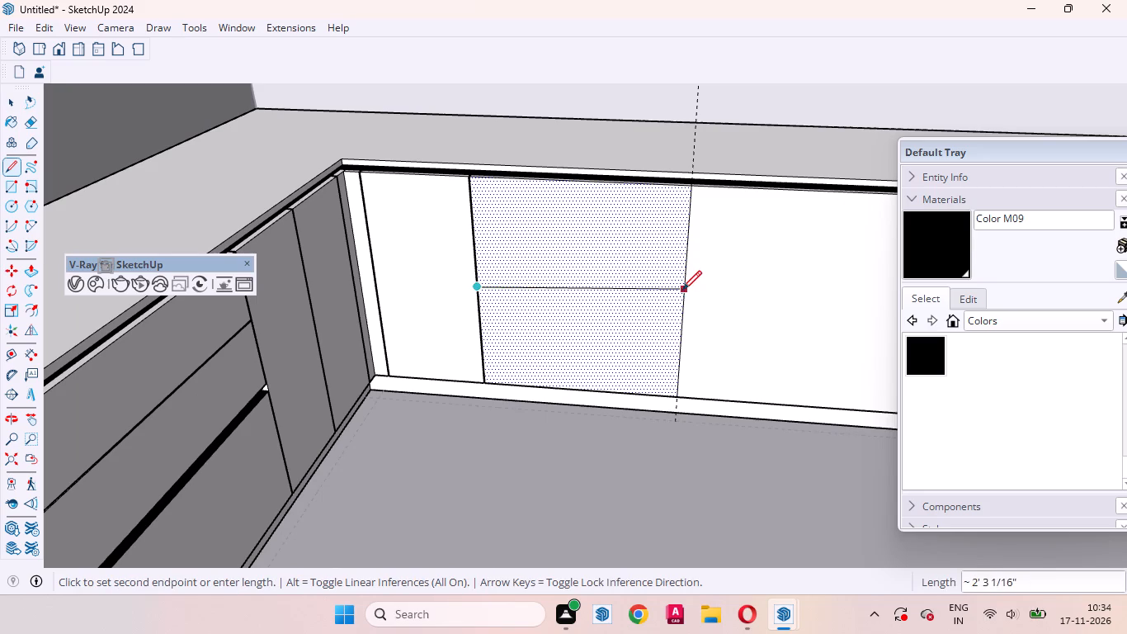
click(682, 298)
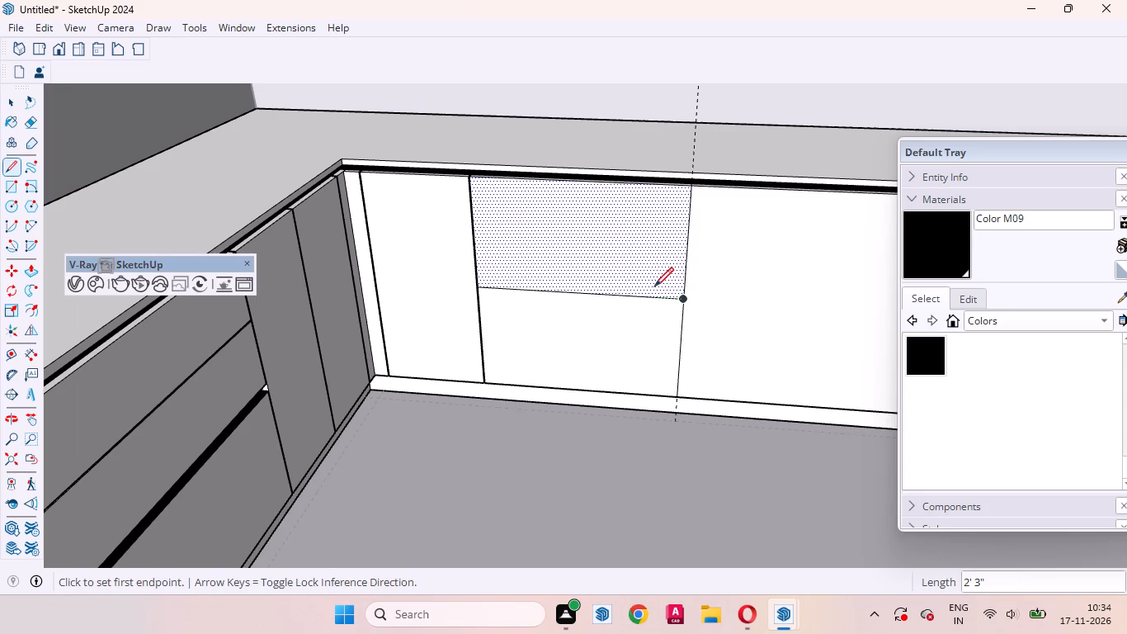
click(474, 229)
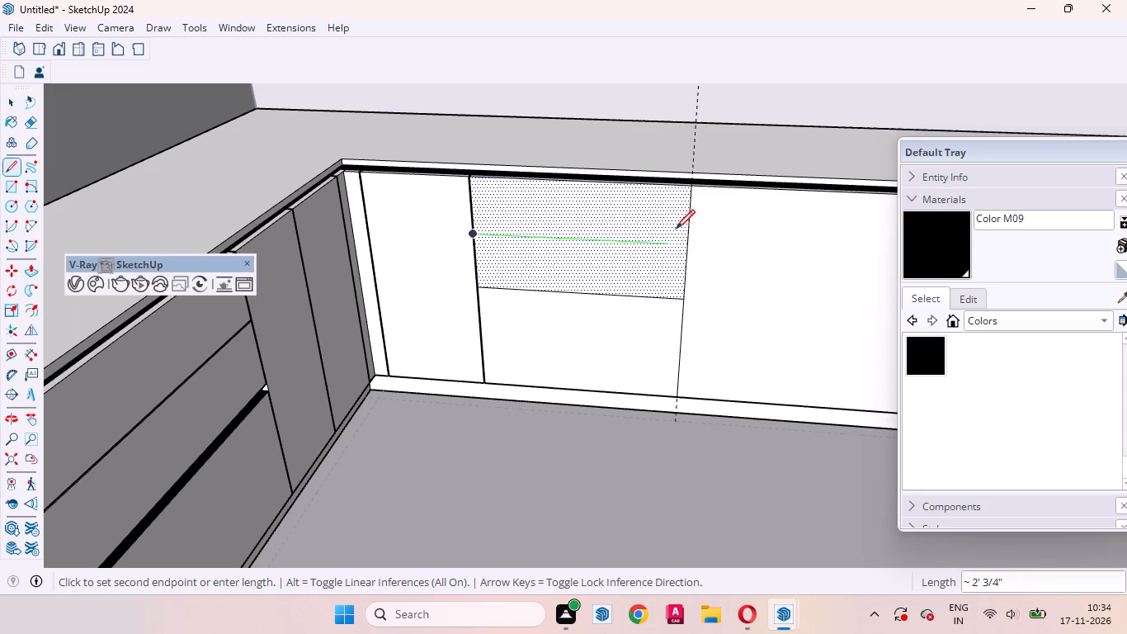
click(689, 246)
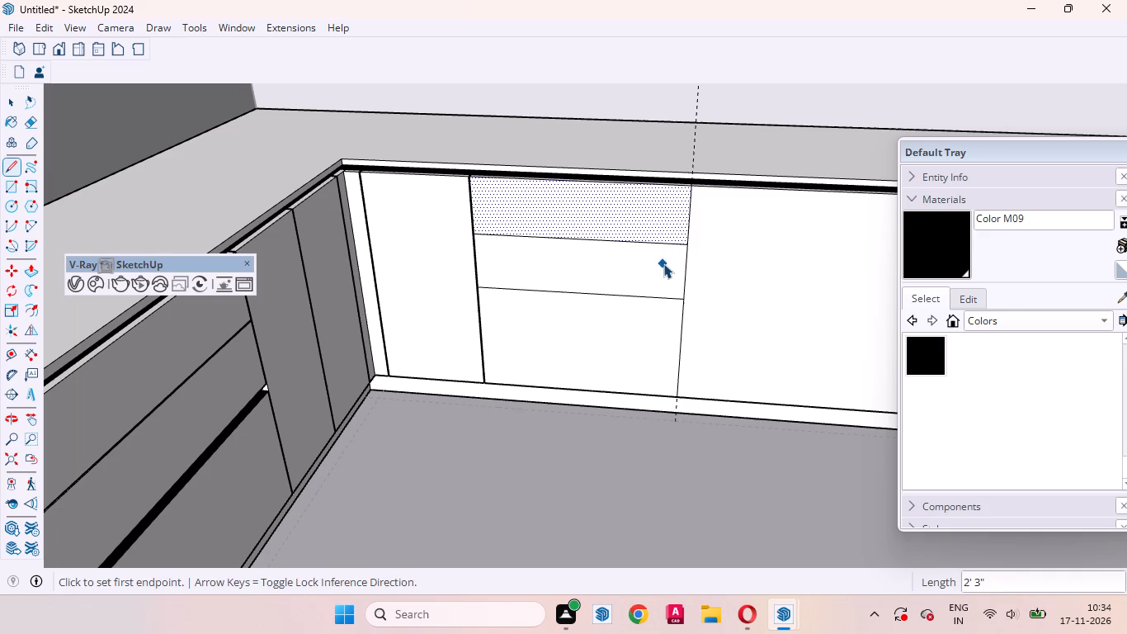
key(space)
Copy the lower horizontal drawer line 25 mm downward to outline a handle gap.
click(559, 315)
scroll(541, 160, up, 4)
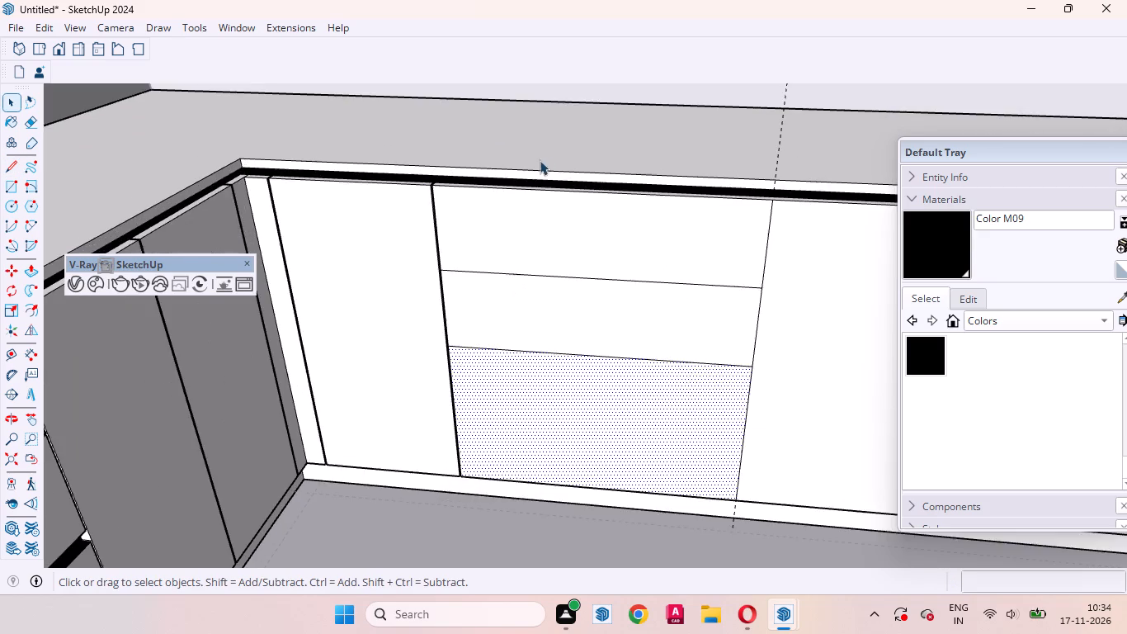
scroll(529, 209, up, 2)
middle_drag(536, 368, 524, 324)
scroll(558, 425, down, 2)
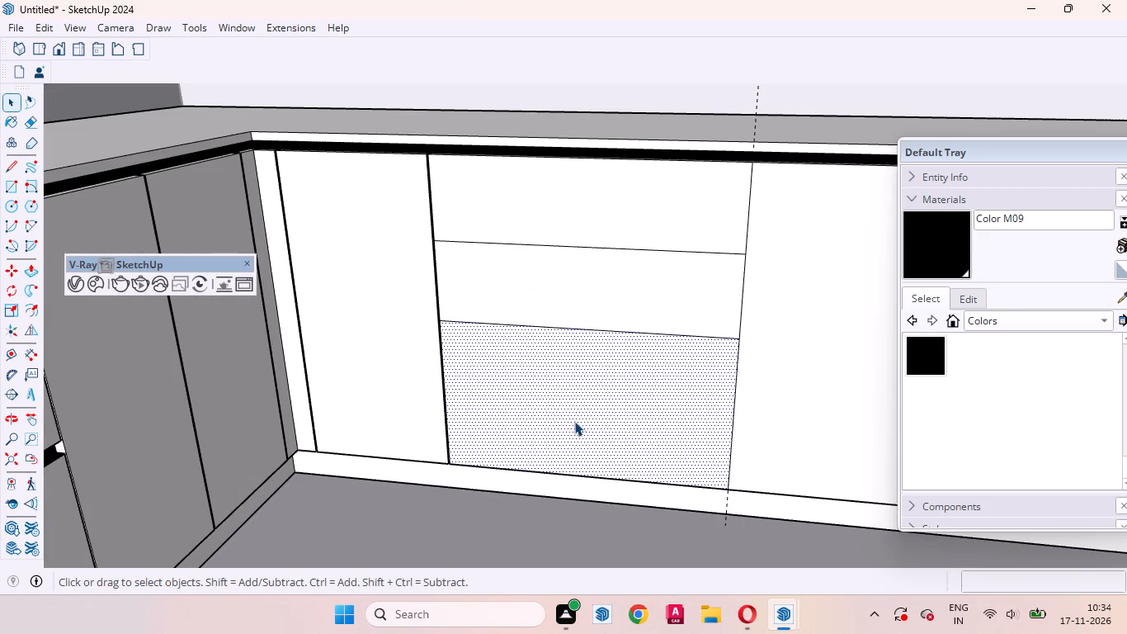
scroll(457, 273, up, 4)
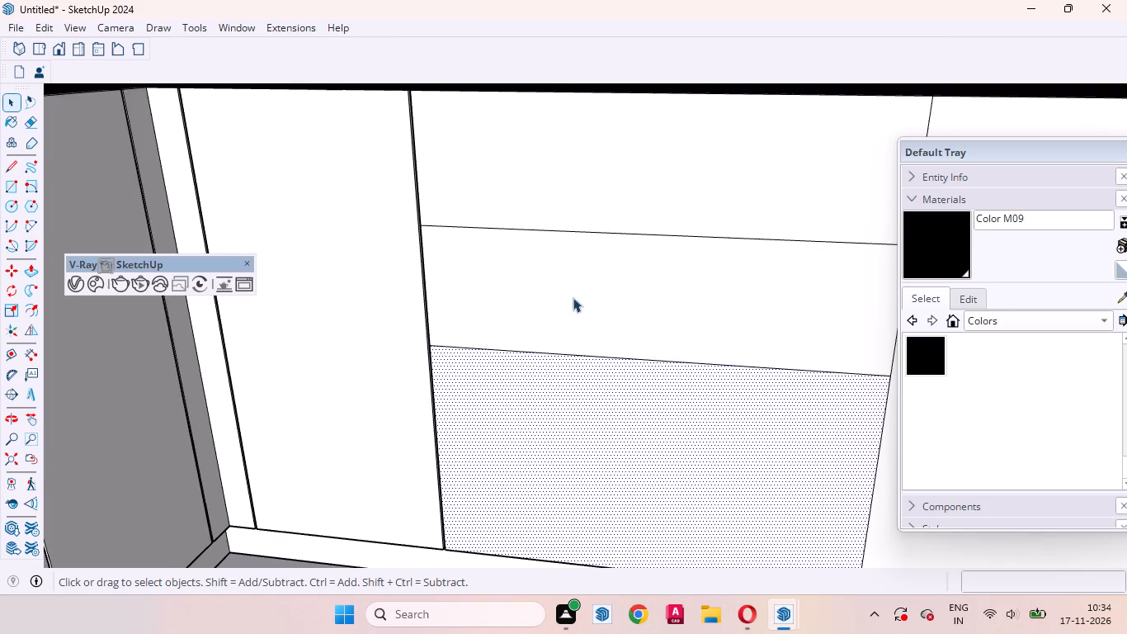
scroll(578, 386, down, 4)
middle_drag(601, 373, 597, 345)
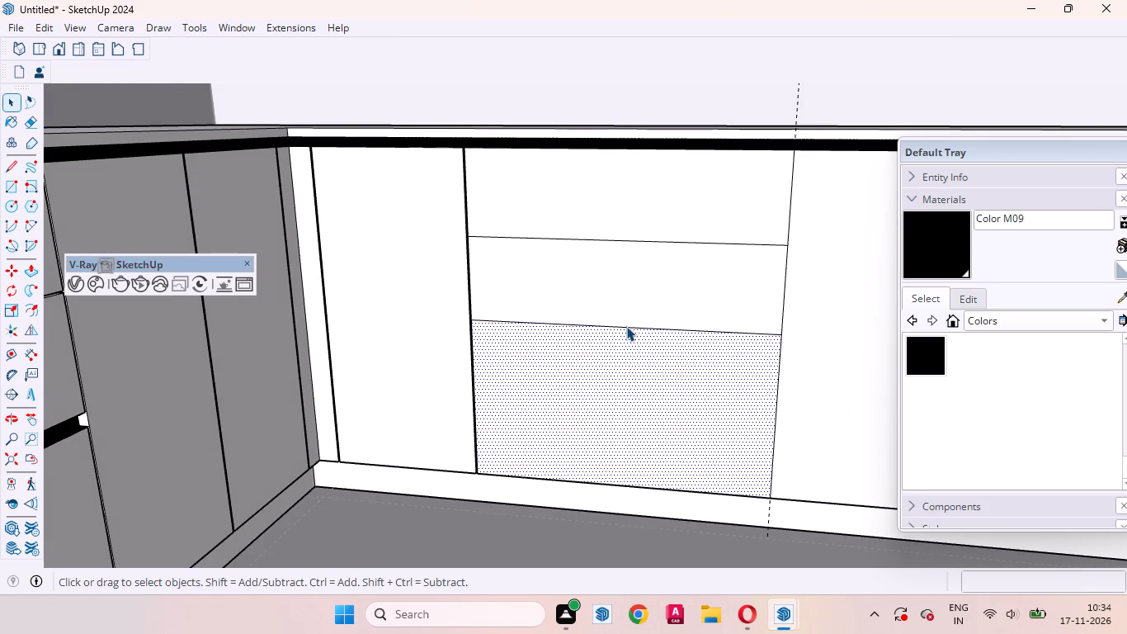
click(644, 329)
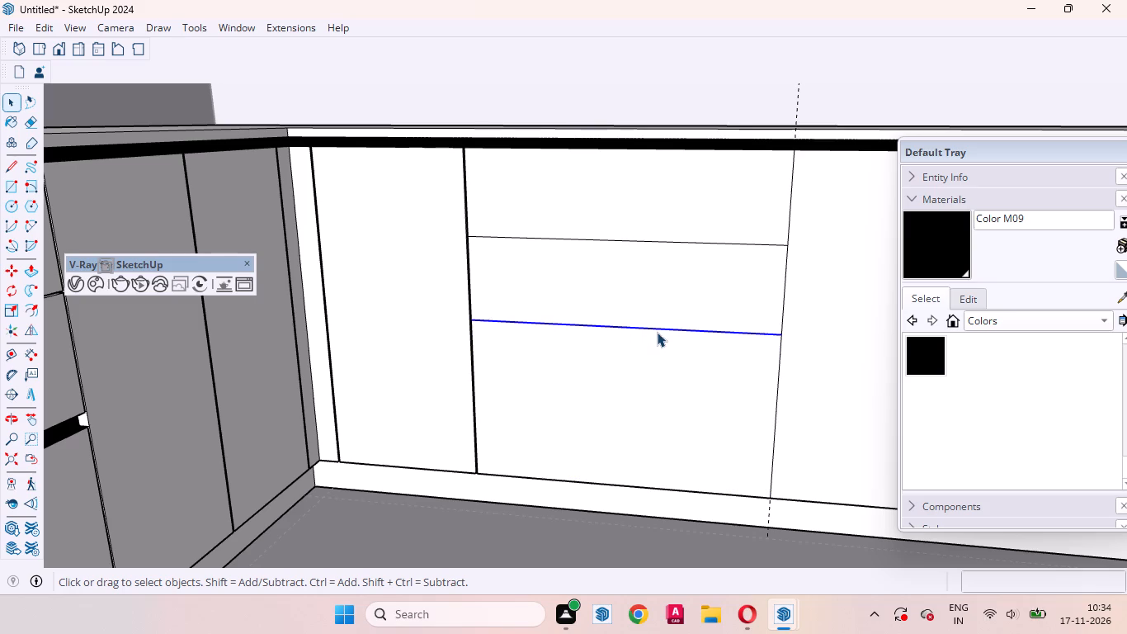
key(m)
scroll(638, 278, up, 3)
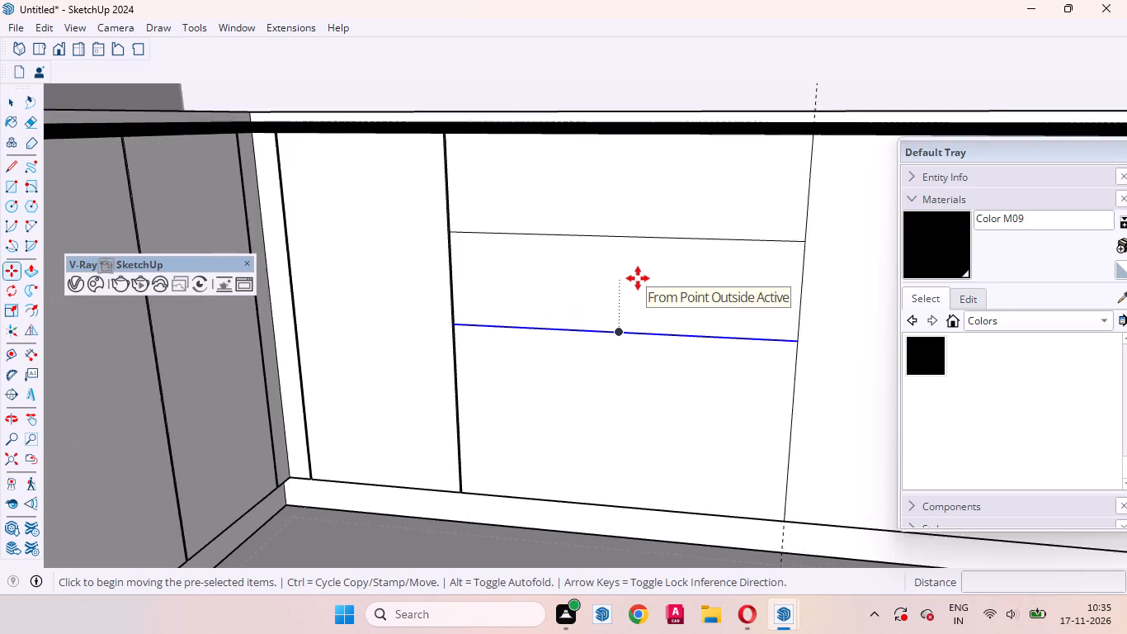
click(620, 262)
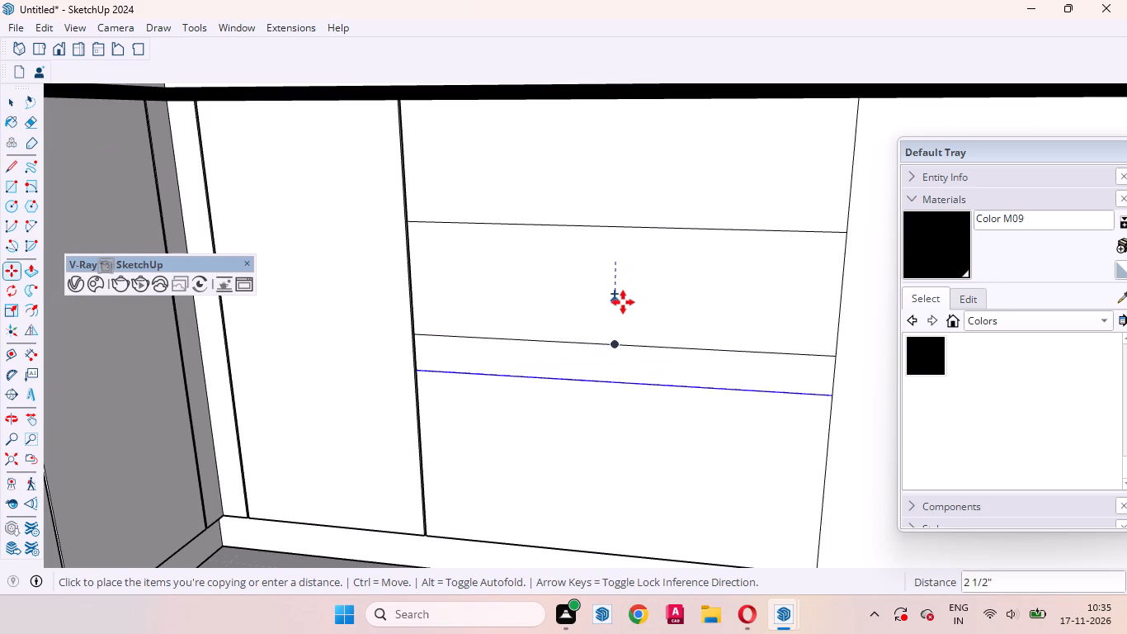
text(25mm)
key(Return)
key(space)
Copy the upper horizontal drawer line 3 mm upward to outline a narrow drawer gap.
scroll(522, 351, up, 2)
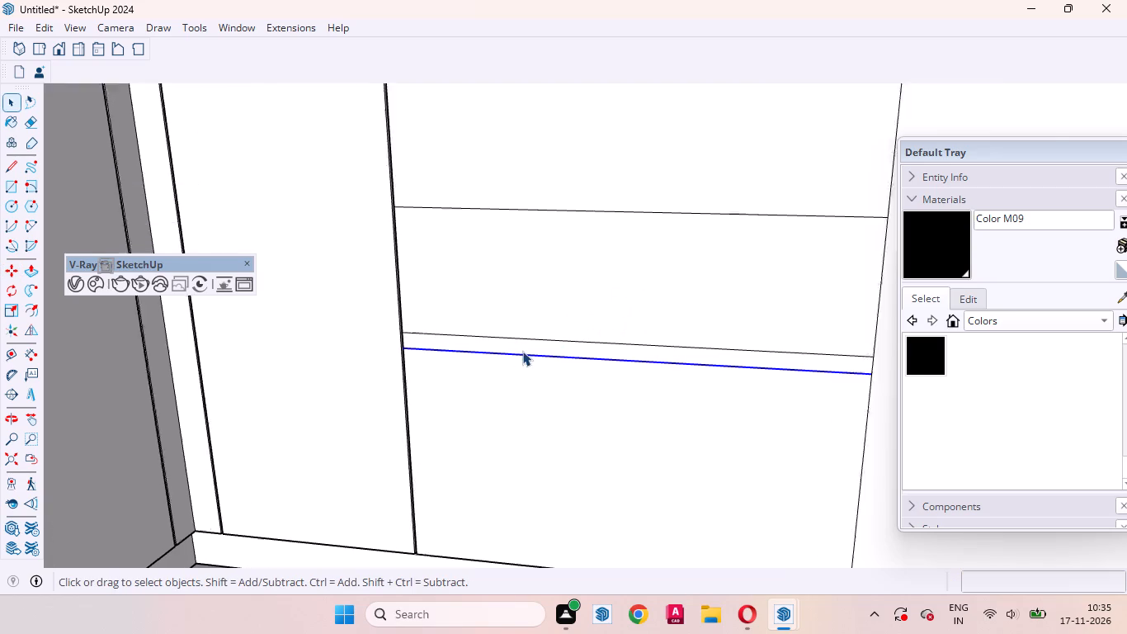
scroll(522, 351, up, 2)
click(542, 154)
scroll(559, 319, down, 4)
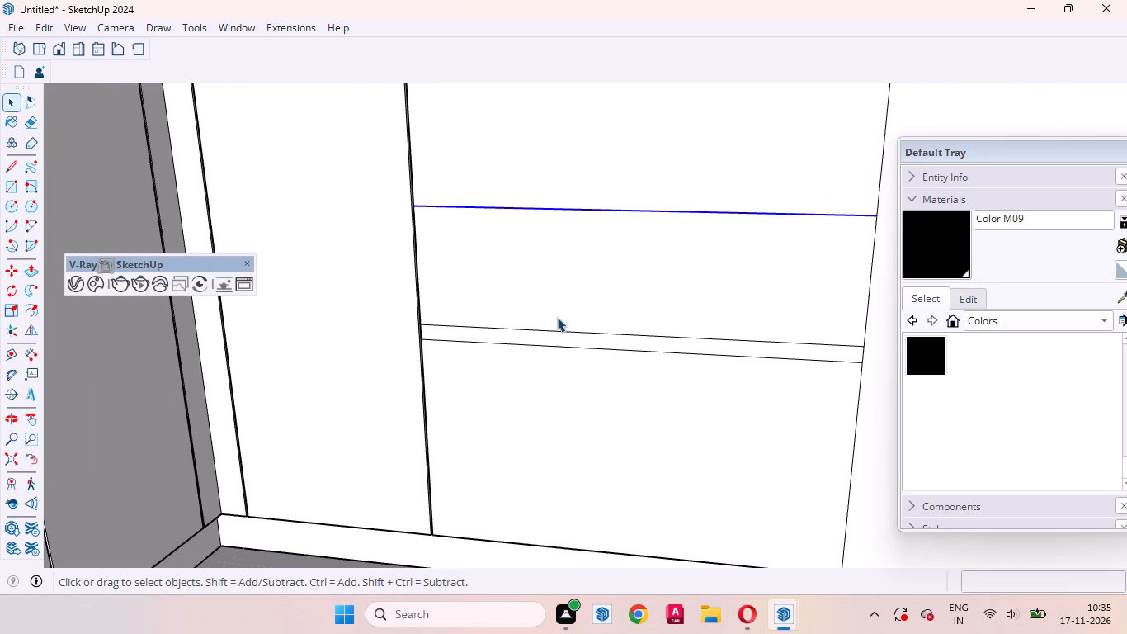
key(m)
click(627, 268)
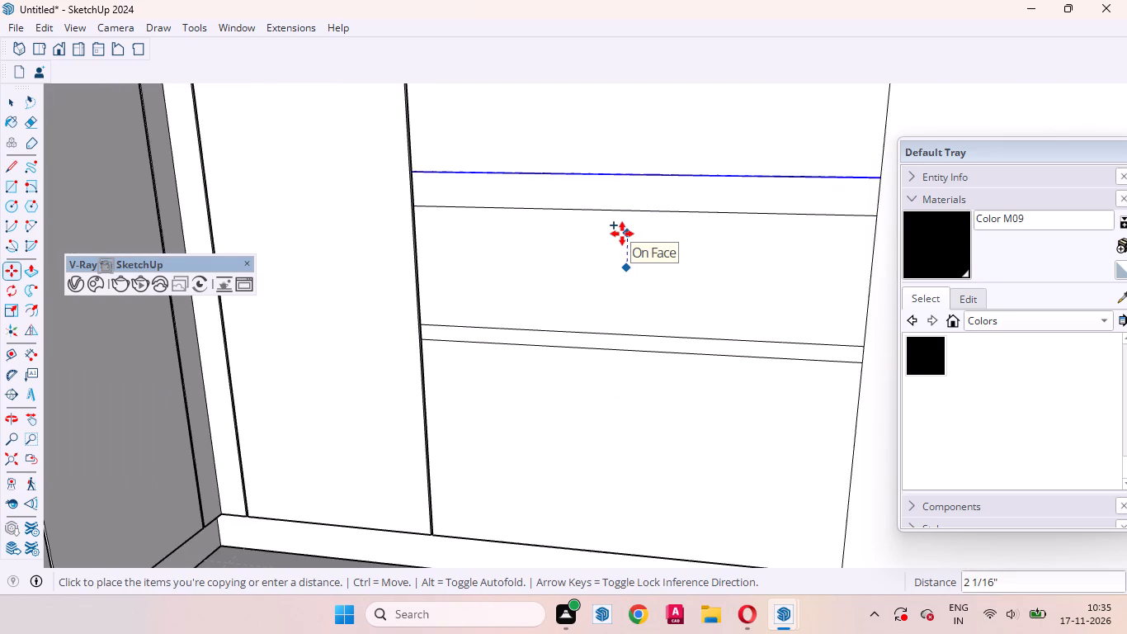
text(3mm)
key(Return)
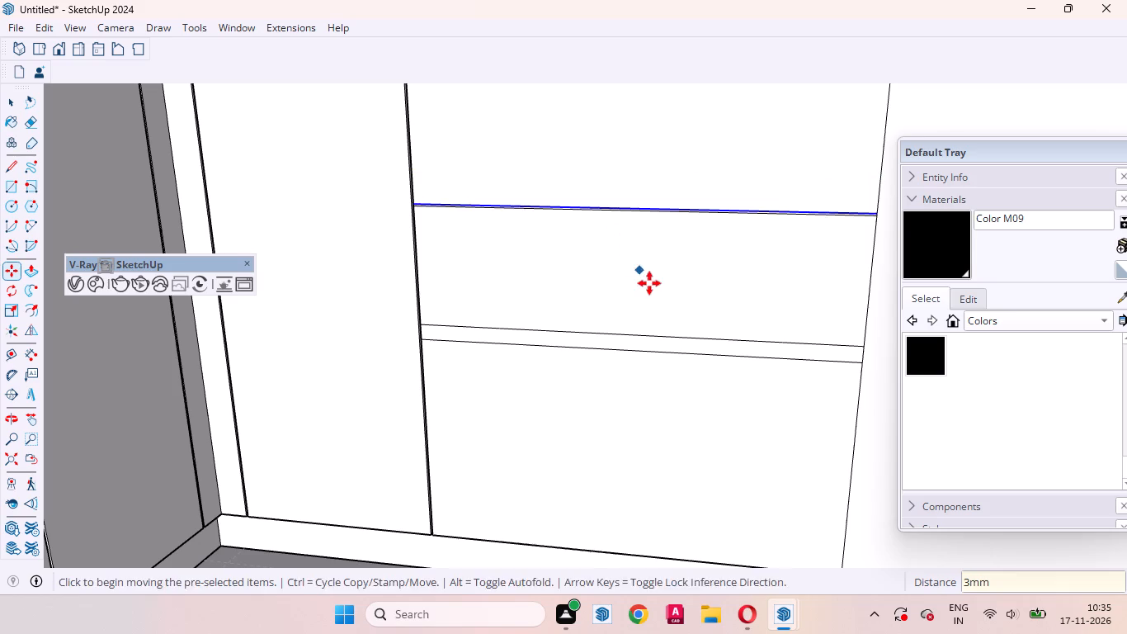
key(space)
Copy the three main segments of the drawer unit's far vertical line 3 mm toward the drawers.
click(649, 283)
scroll(515, 451, down, 5)
middle_drag(730, 309, 745, 298)
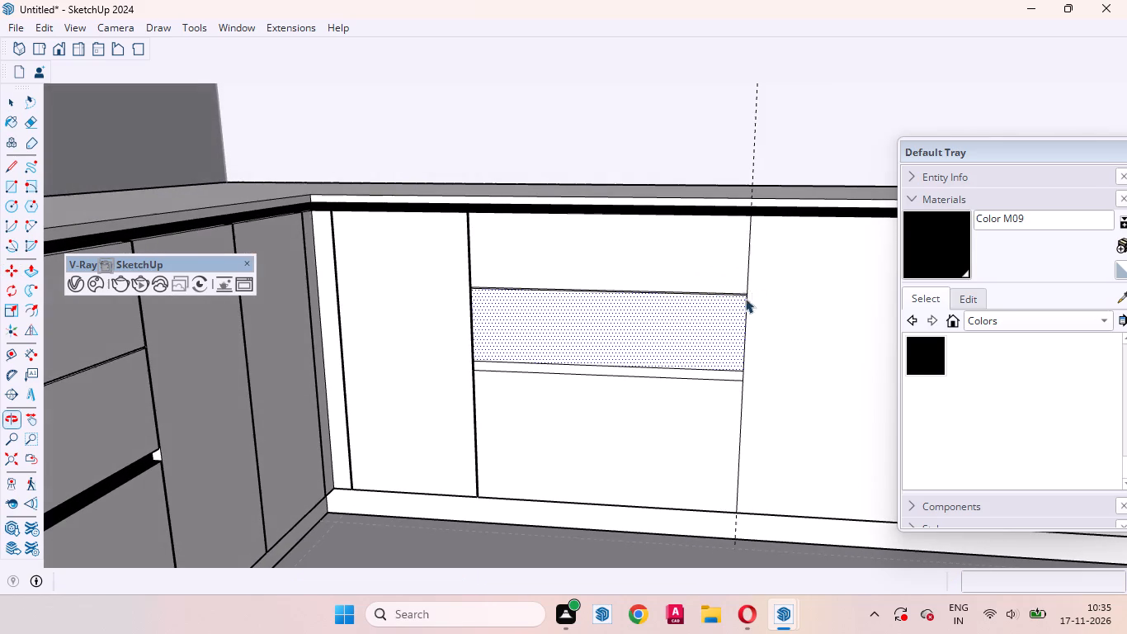
click(746, 255)
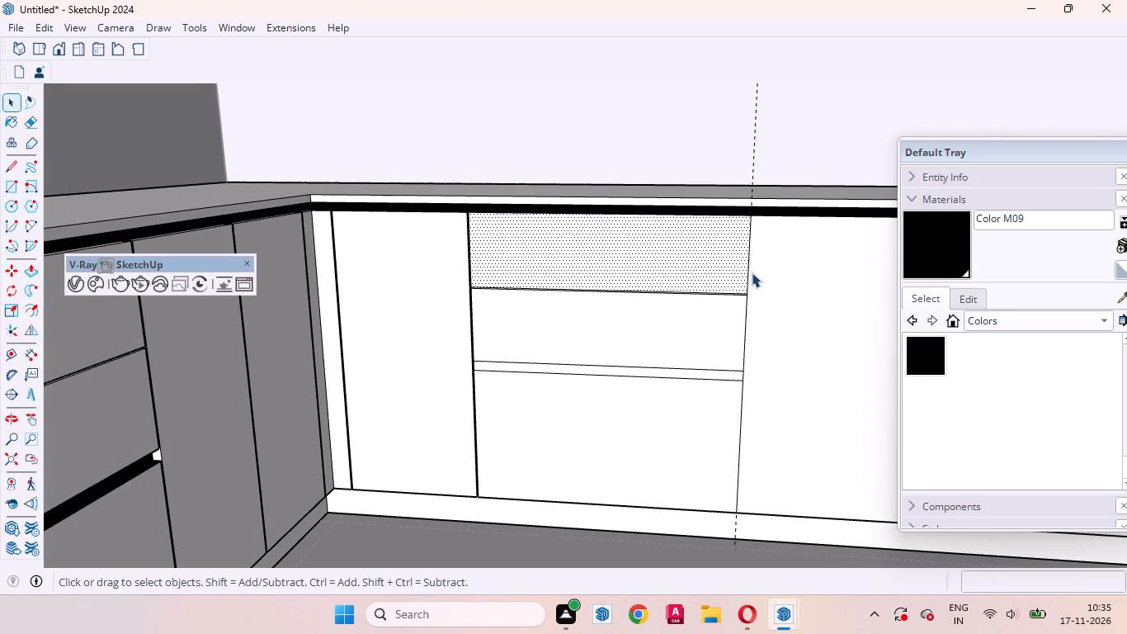
click(748, 268)
ctrl+click(747, 319)
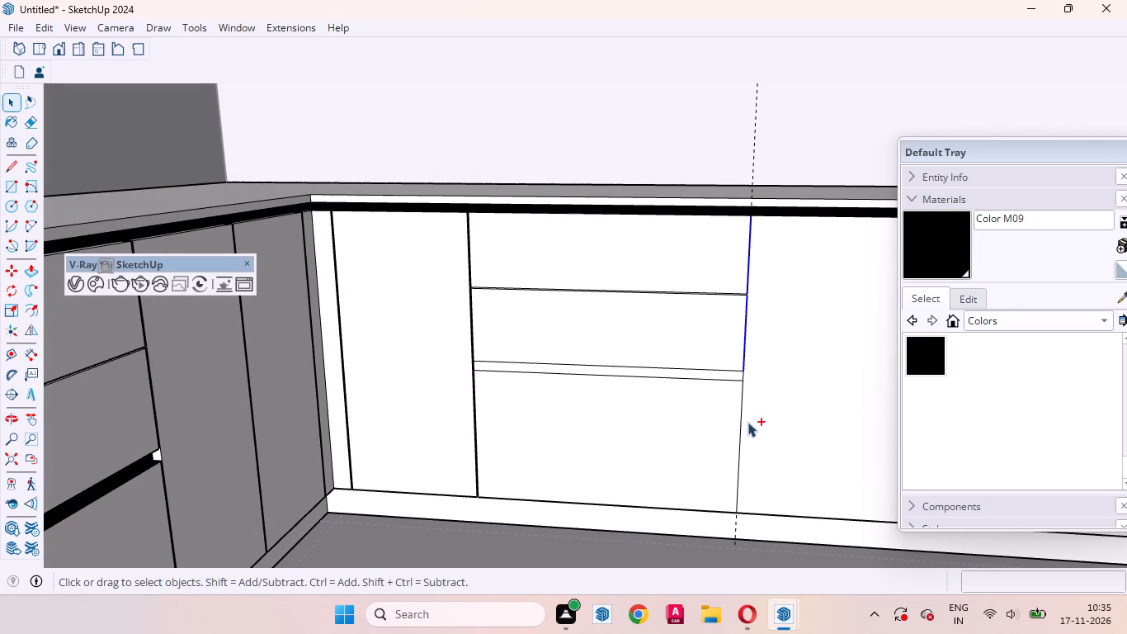
ctrl+click(741, 417)
key(m)
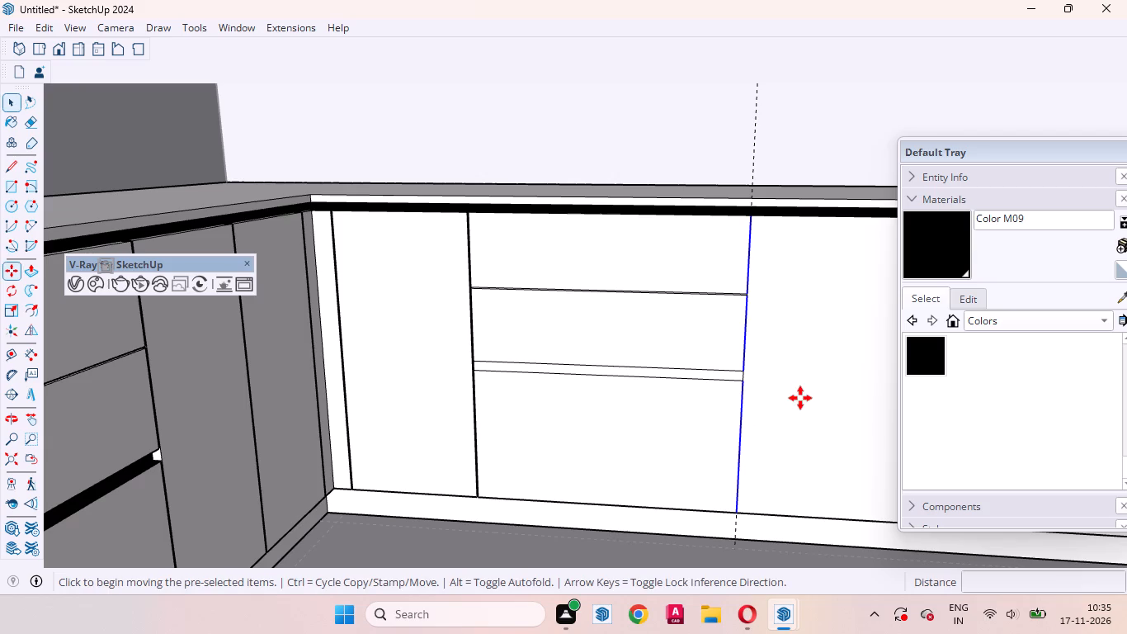
scroll(806, 381, up, 3)
click(803, 382)
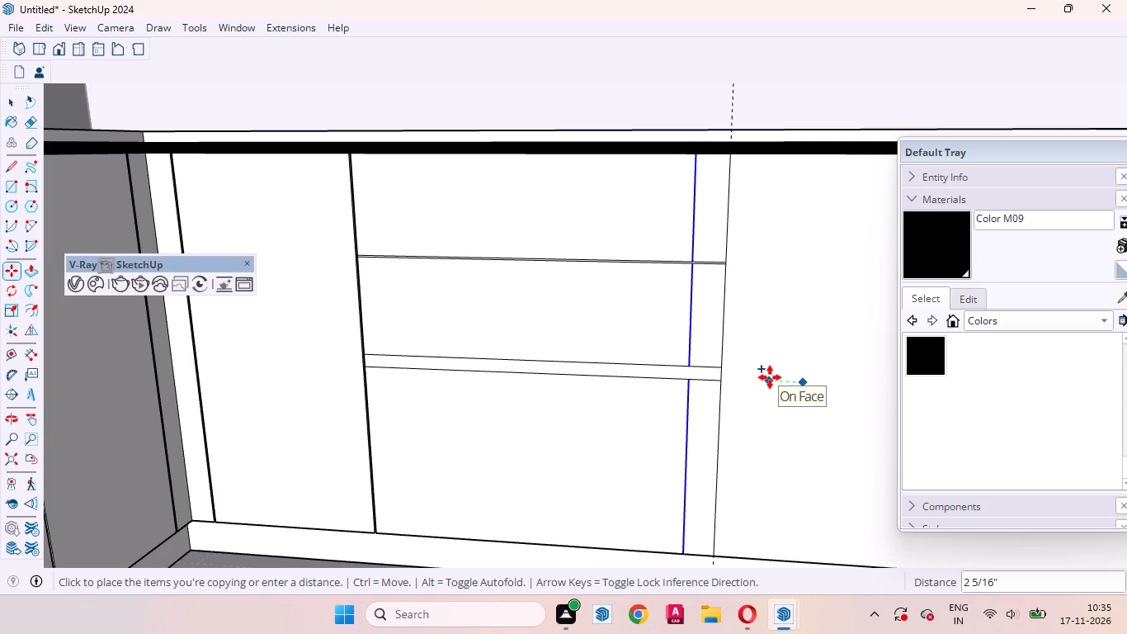
text(3mm)
key(Return)
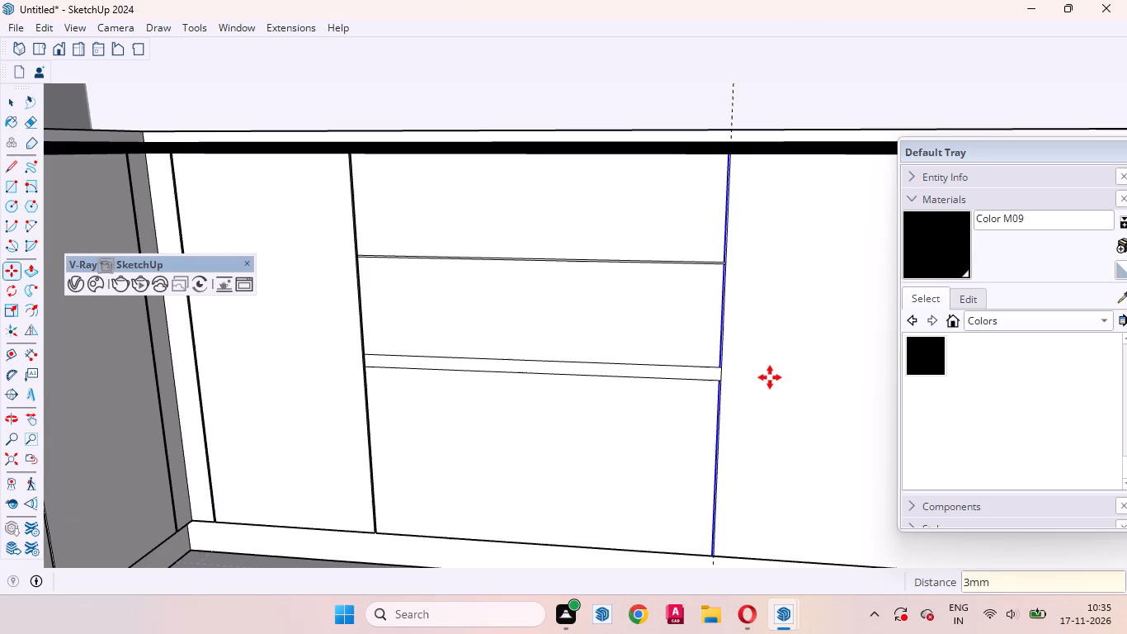
Push the 25 mm handle gap and the vertical gap strips beside the middle and bottom drawers inward about 11/16".
key(space)
click(677, 433)
scroll(728, 320, up, 7)
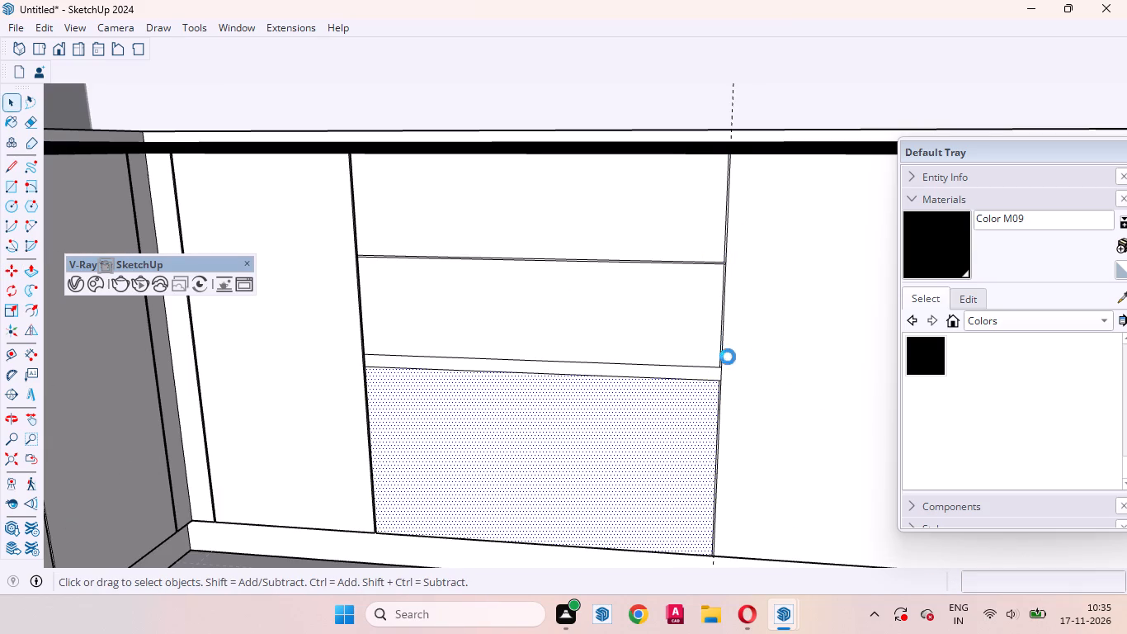
scroll(692, 370, up, 10)
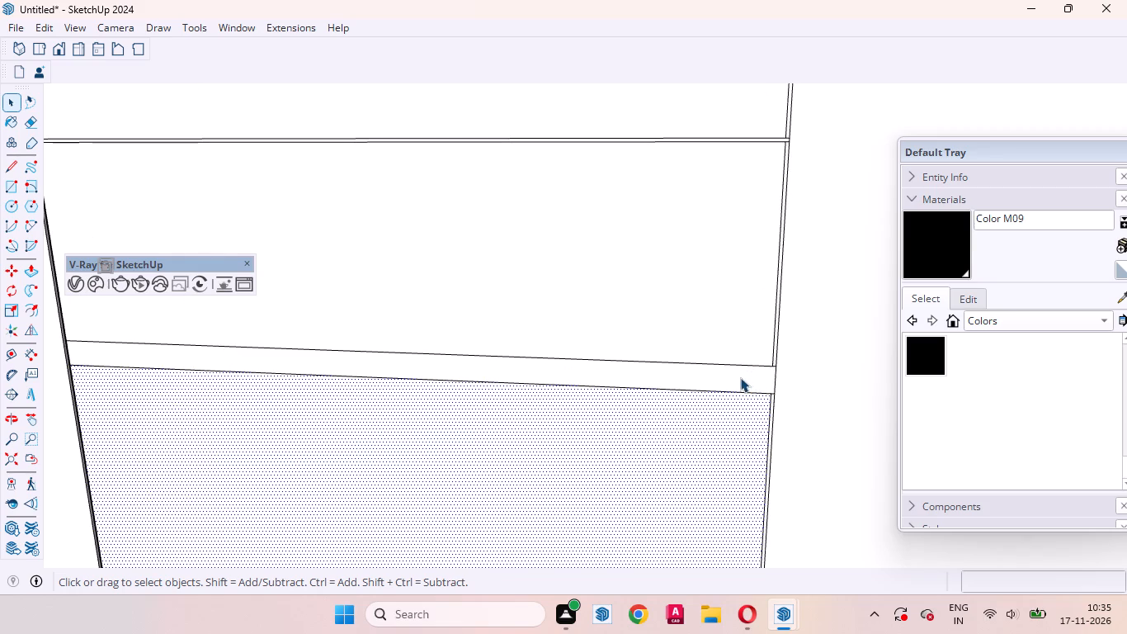
click(740, 377)
key(p)
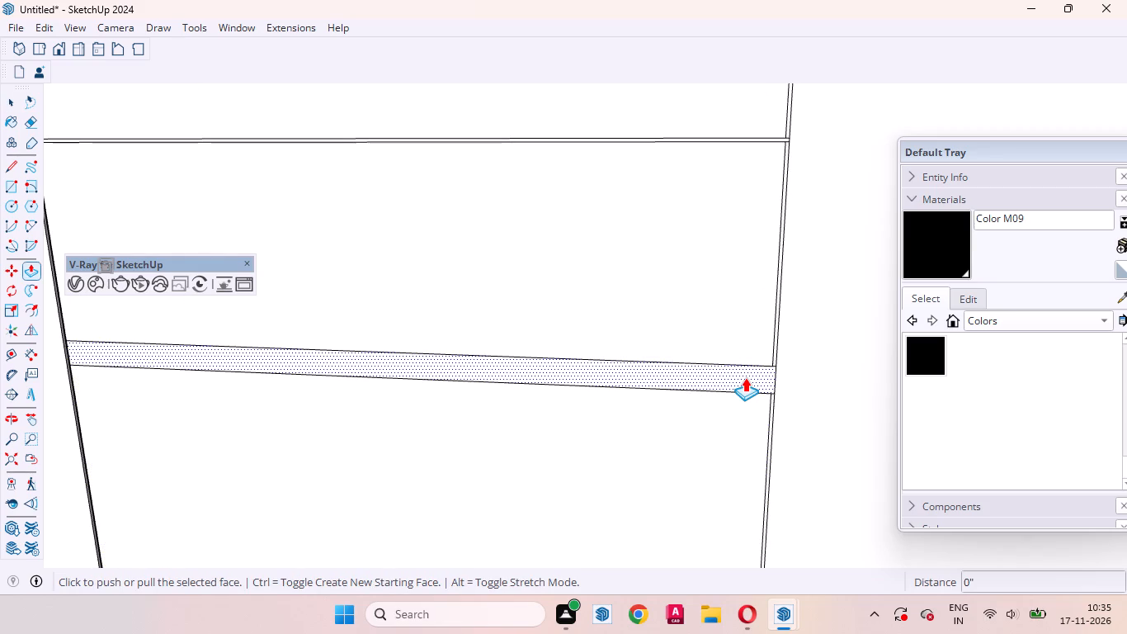
double_click(745, 377)
scroll(781, 346, up, 5)
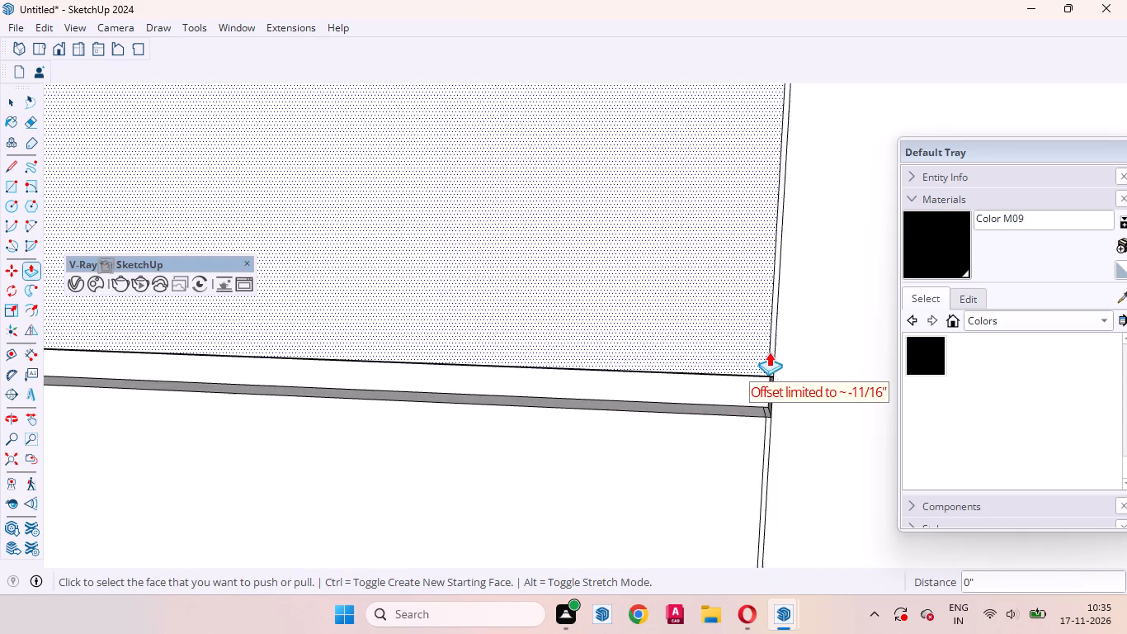
scroll(769, 352, up, 5)
double_click(773, 349)
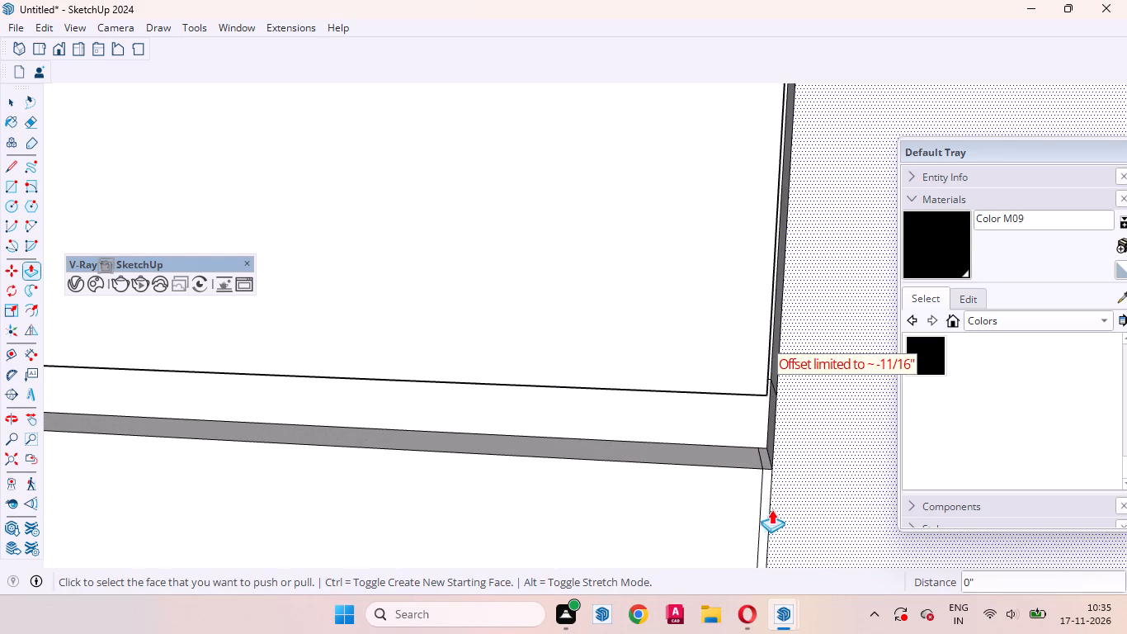
double_click(766, 485)
Push the vertical gap strip beside the top drawer and the narrow 3 mm horizontal drawer gap inward about 11/16".
scroll(752, 460, down, 14)
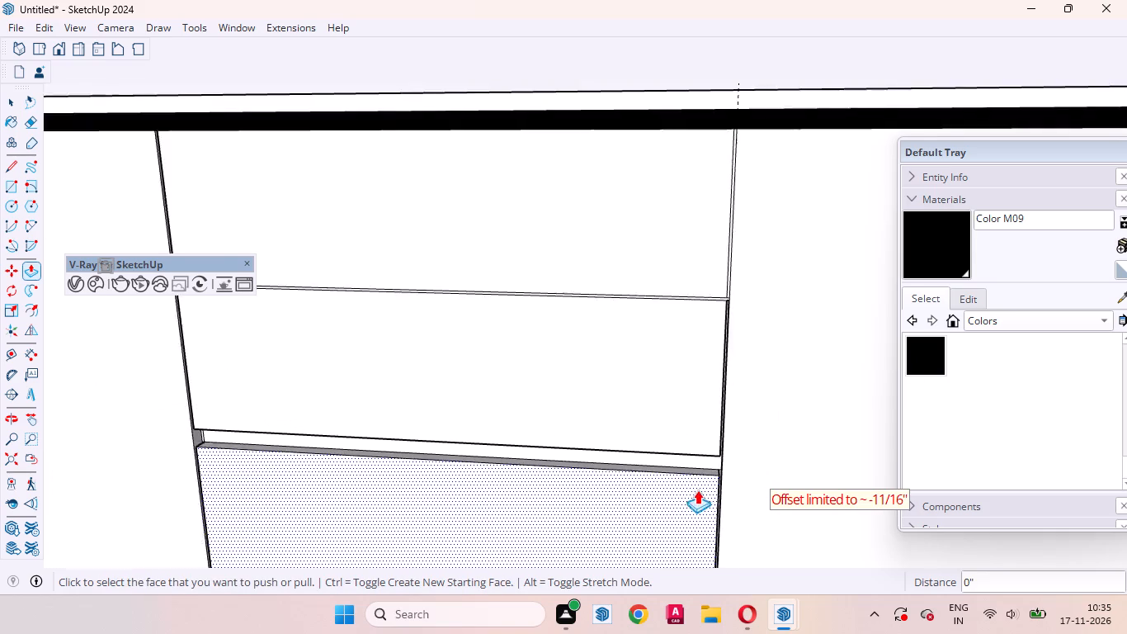
scroll(697, 490, down, 5)
scroll(698, 335, up, 18)
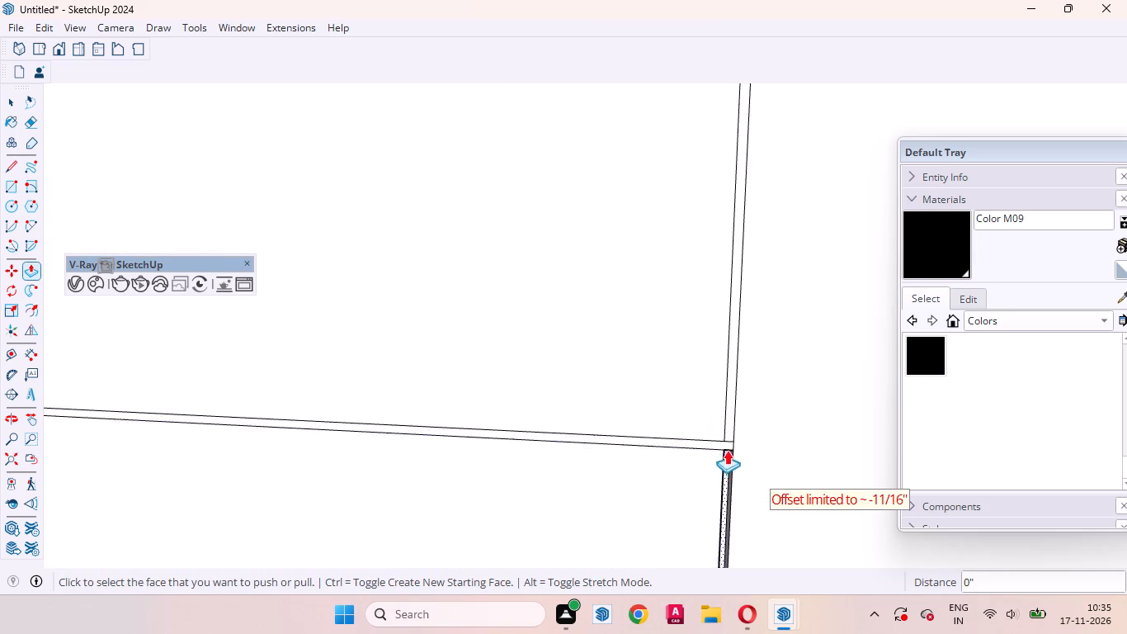
scroll(727, 450, up, 6)
double_click(731, 391)
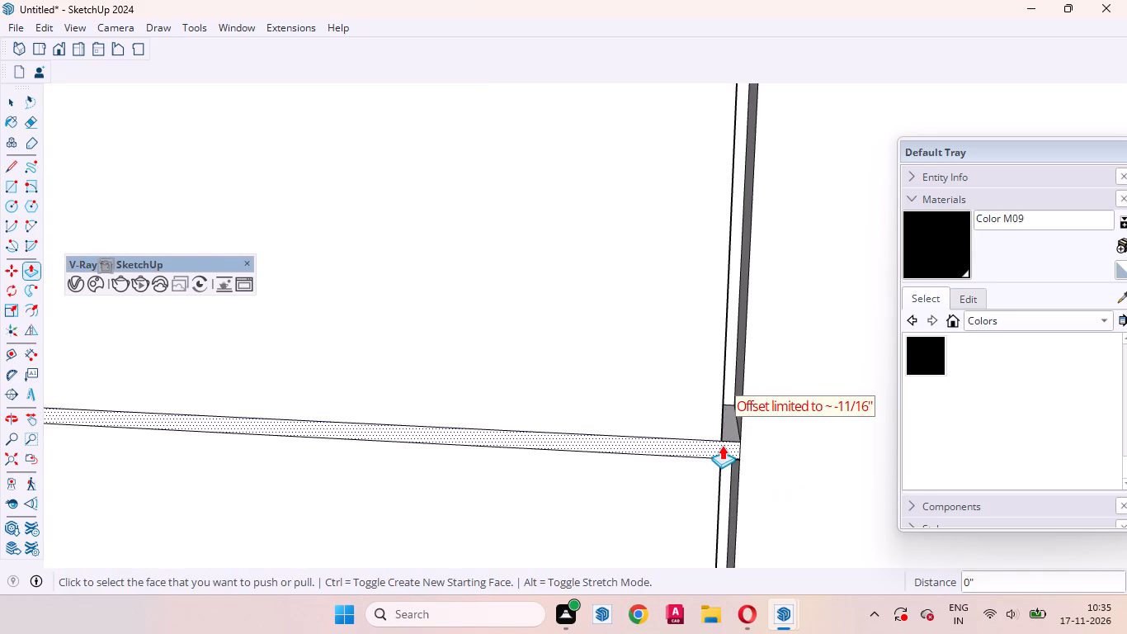
double_click(722, 444)
scroll(783, 426, down, 20)
scroll(783, 426, down, 1)
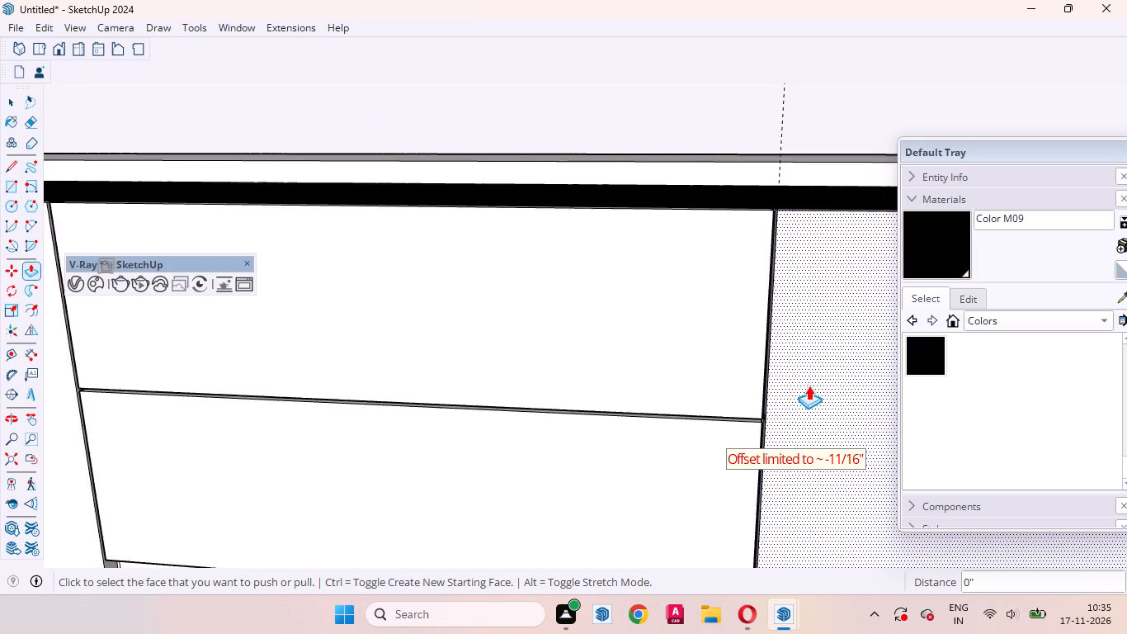
scroll(809, 386, down, 6)
scroll(530, 380, down, 7)
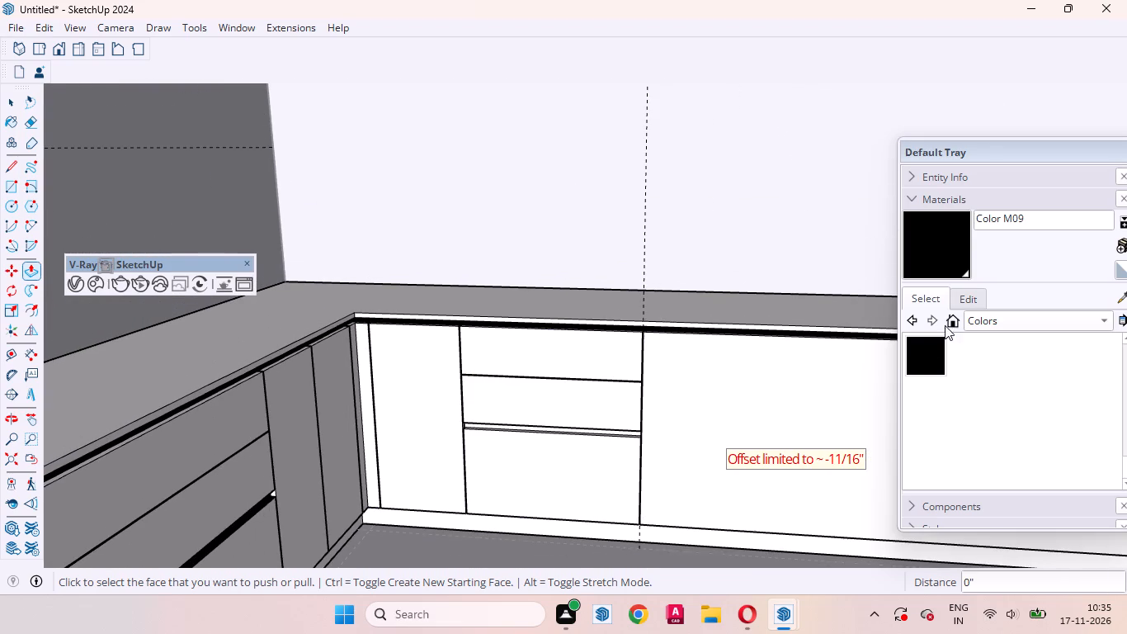
Paint the back face of the new drawer unit's handle recess black with Color M09.
click(931, 256)
scroll(477, 482, up, 16)
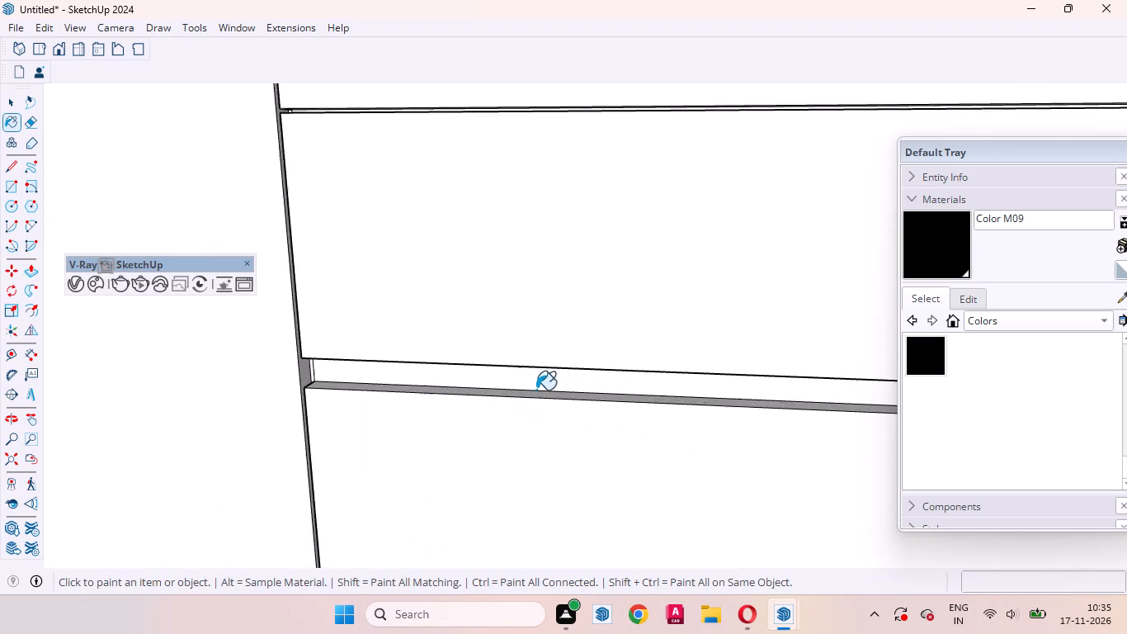
scroll(536, 390, up, 3)
click(539, 379)
scroll(493, 419, down, 13)
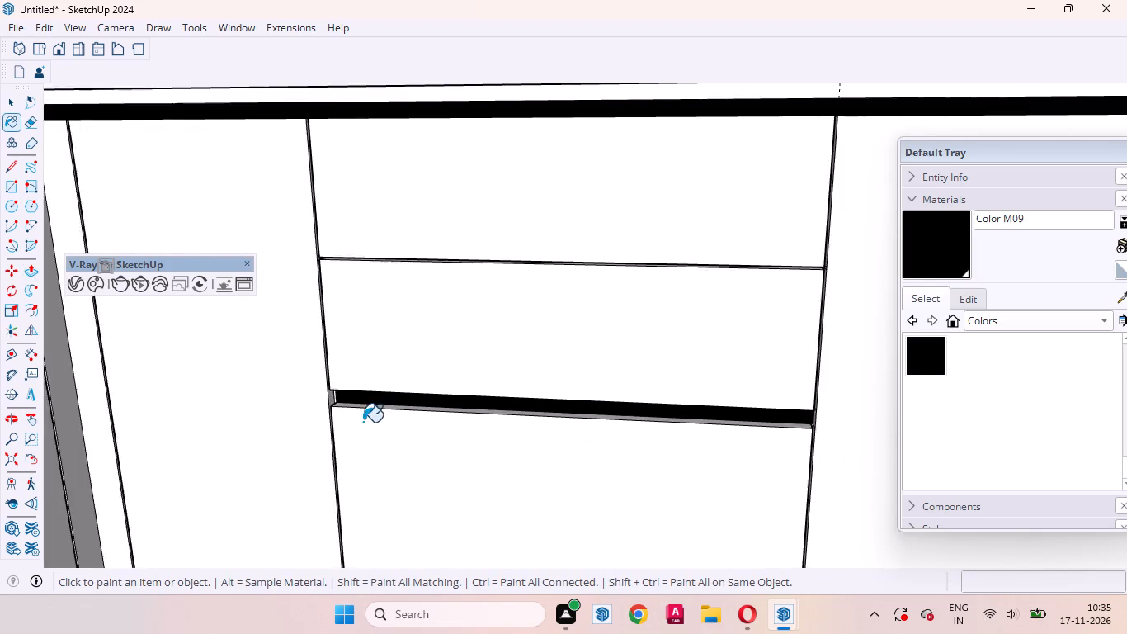
scroll(363, 422, down, 6)
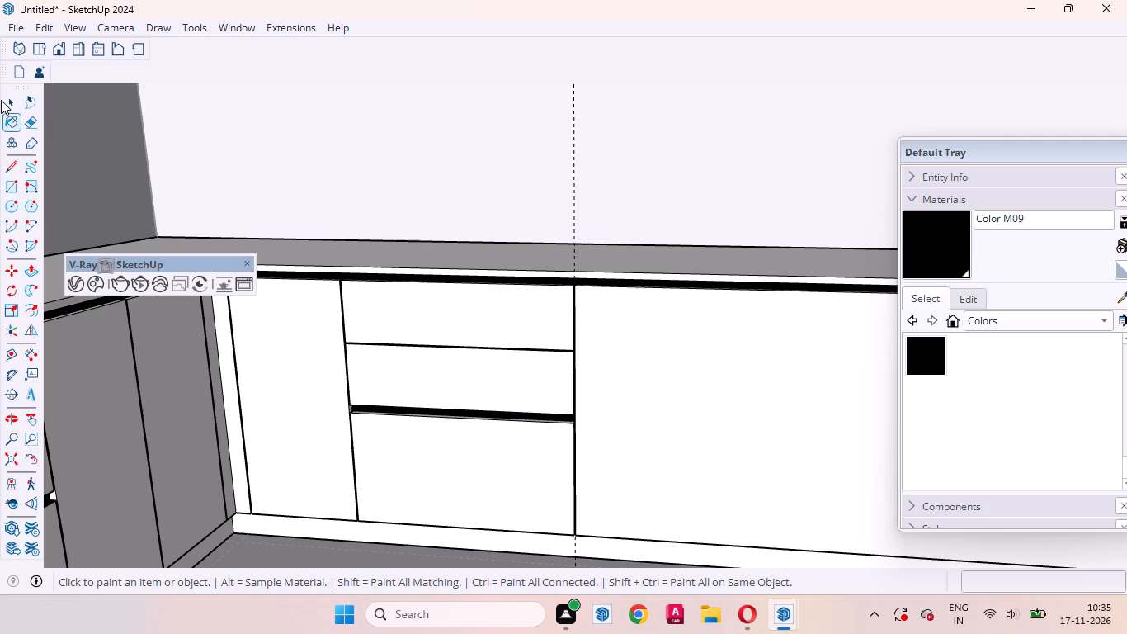
click(13, 100)
Inspect the kitchen from the front and from above to check the divided and still undivided counter fronts.
scroll(507, 338, down, 4)
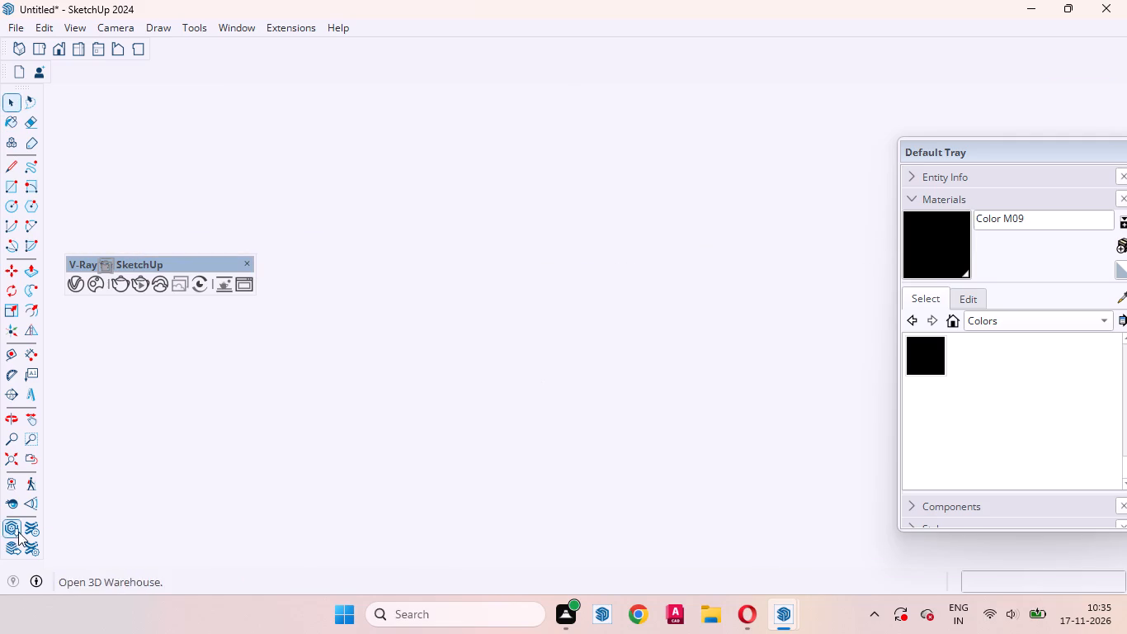
click(24, 460)
middle_drag(597, 367, 598, 425)
scroll(664, 378, down, 3)
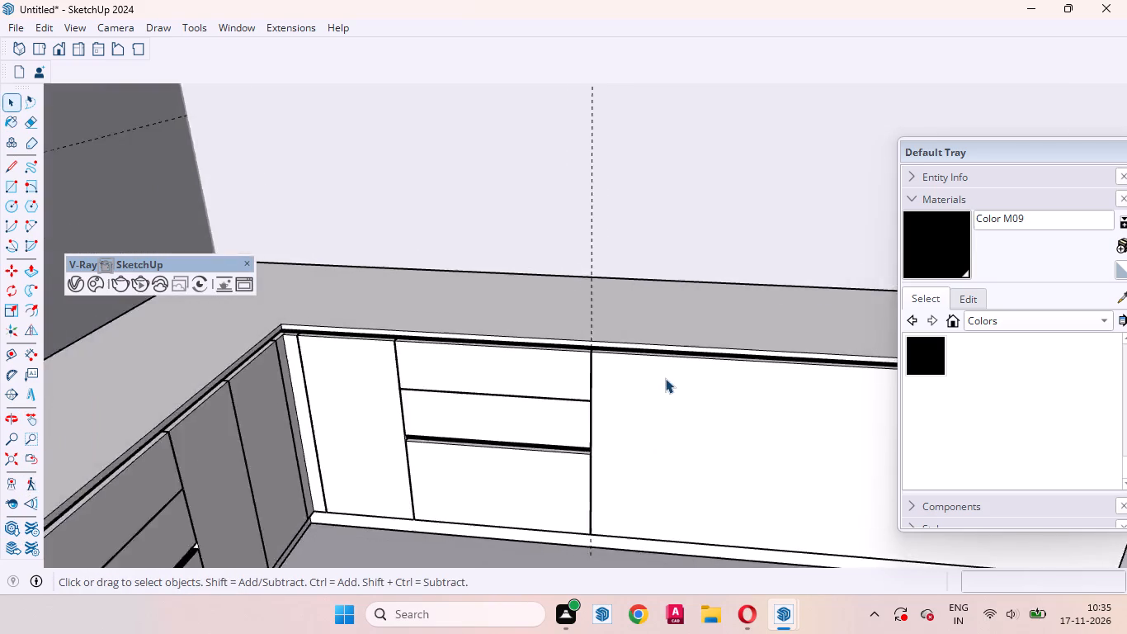
scroll(665, 378, down, 5)
click(30, 454)
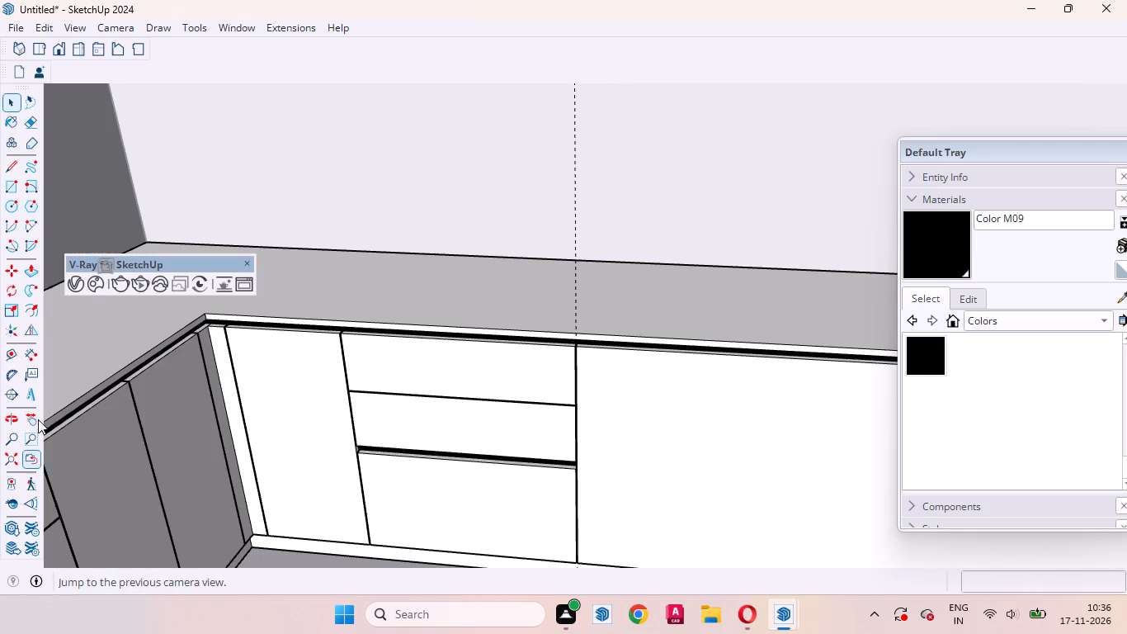
click(63, 43)
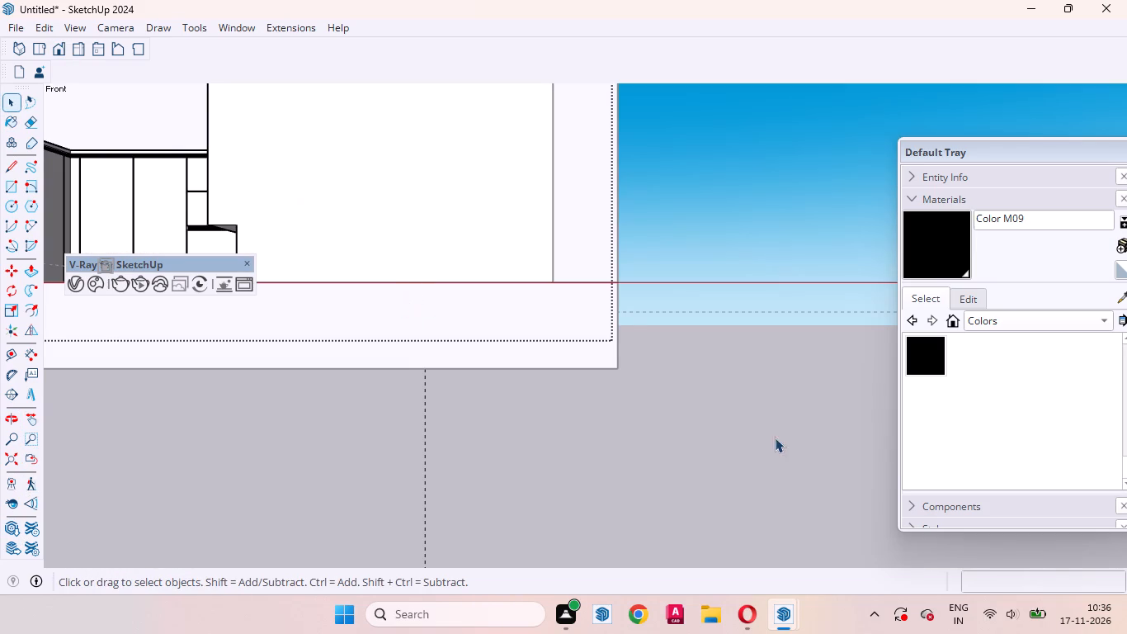
scroll(804, 471, down, 16)
scroll(365, 386, up, 3)
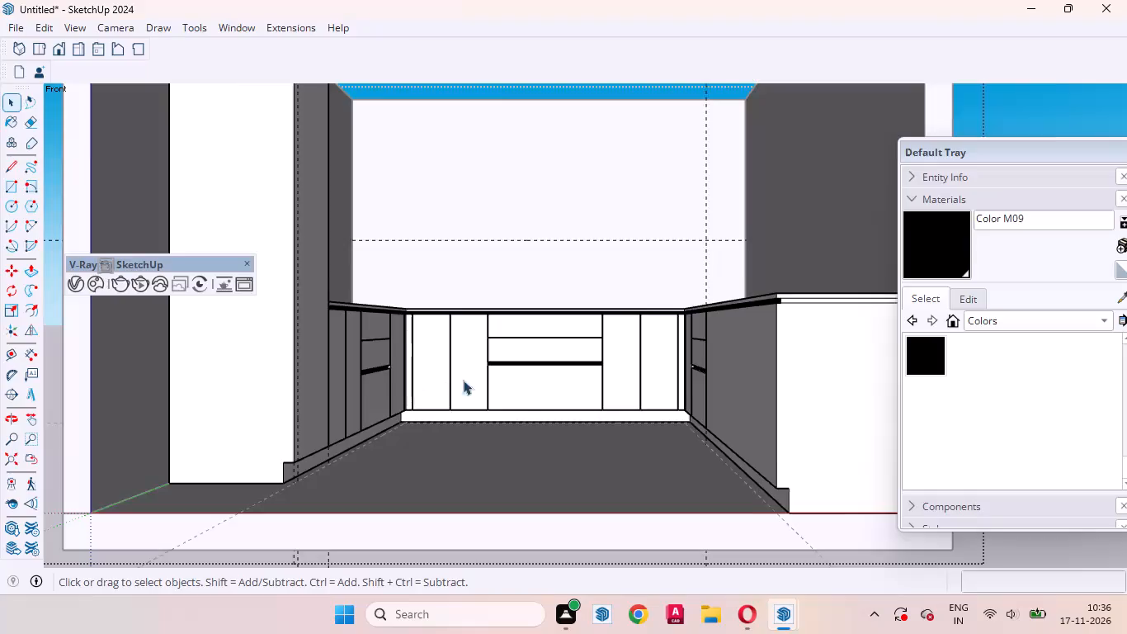
scroll(485, 386, up, 2)
middle_click(485, 386)
scroll(568, 410, up, 2)
middle_drag(551, 423, 760, 633)
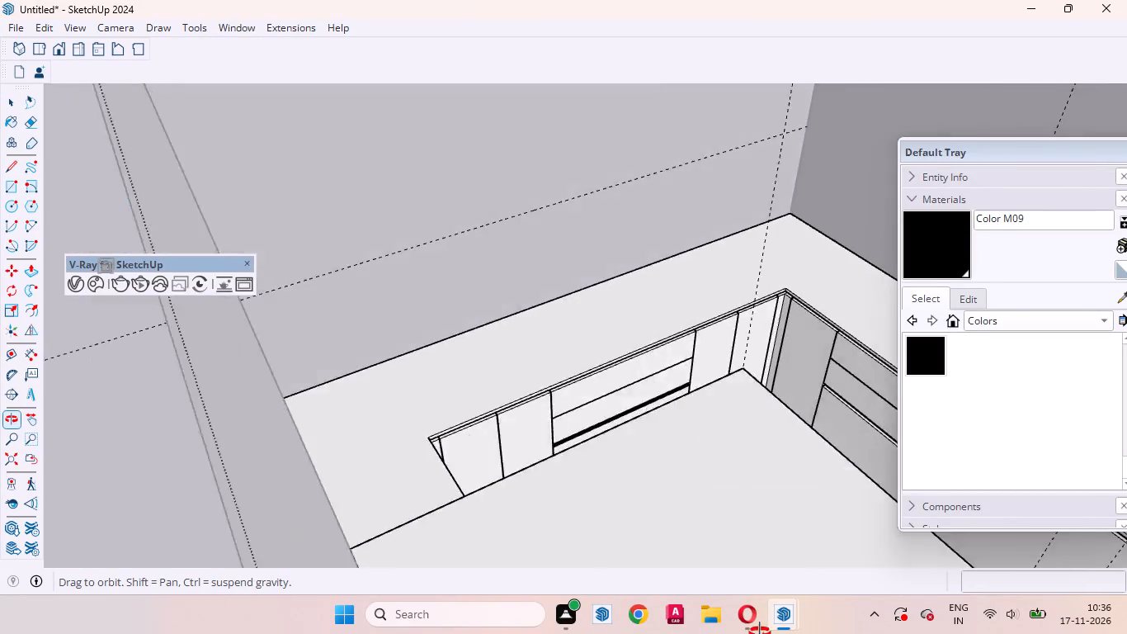
middle_drag(760, 633, 836, 632)
scroll(246, 444, down, 13)
scroll(409, 388, up, 2)
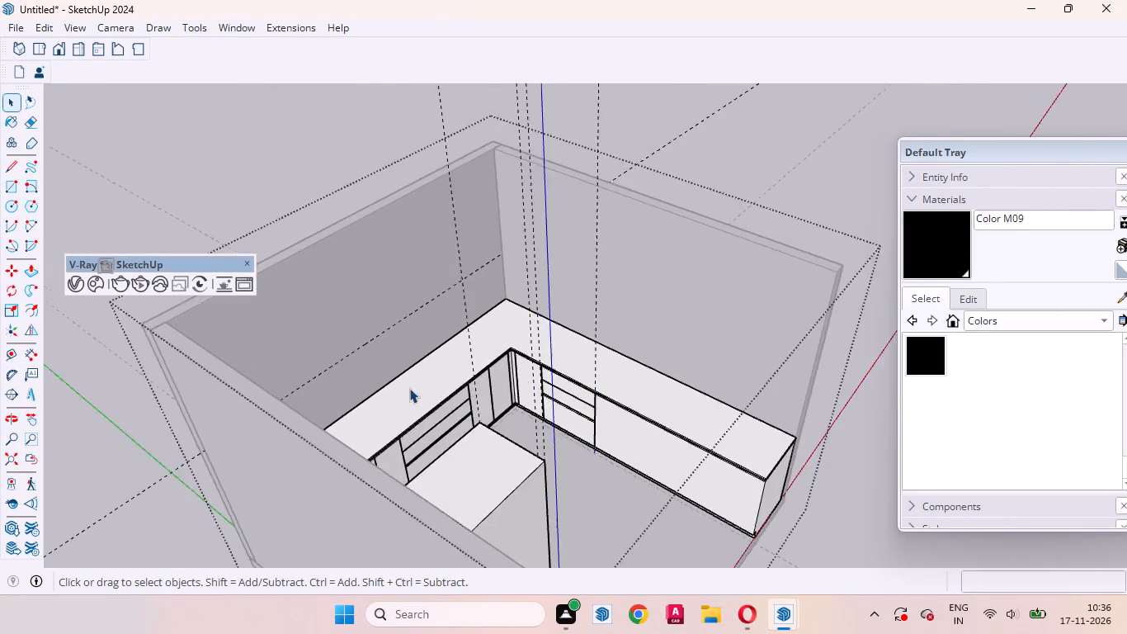
scroll(409, 388, up, 2)
middle_drag(545, 415, 695, 561)
scroll(686, 502, up, 1)
scroll(530, 319, down, 8)
middle_drag(556, 400, 556, 438)
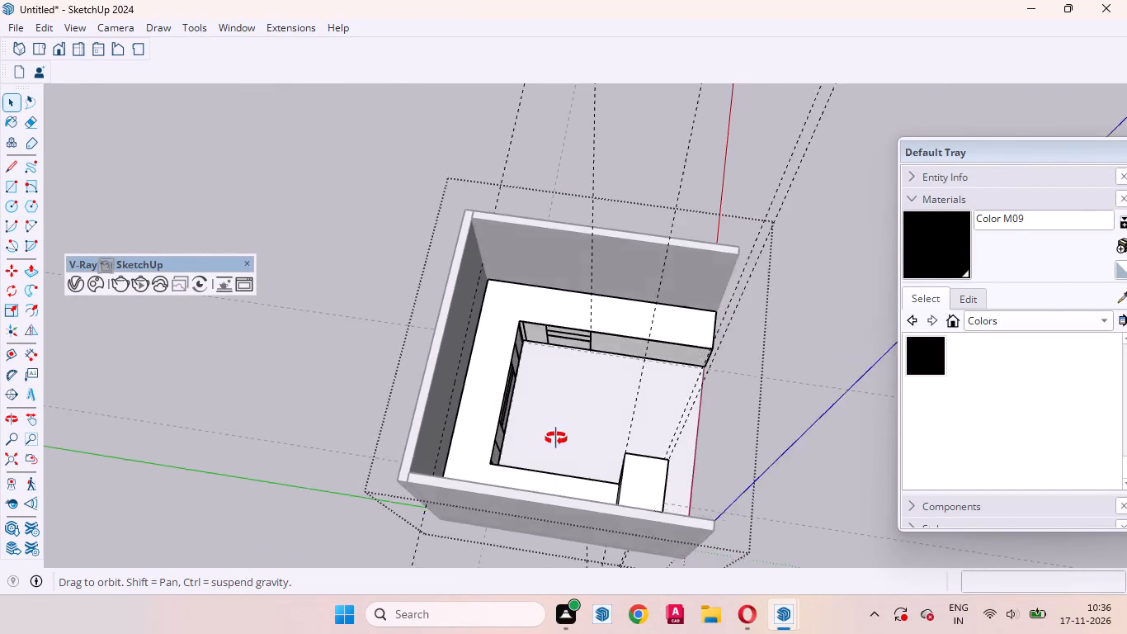
middle_drag(556, 438, 592, 334)
Place a vertical guide 10" from the drawer unit's far edge on the undivided counter front.
scroll(598, 337, up, 1)
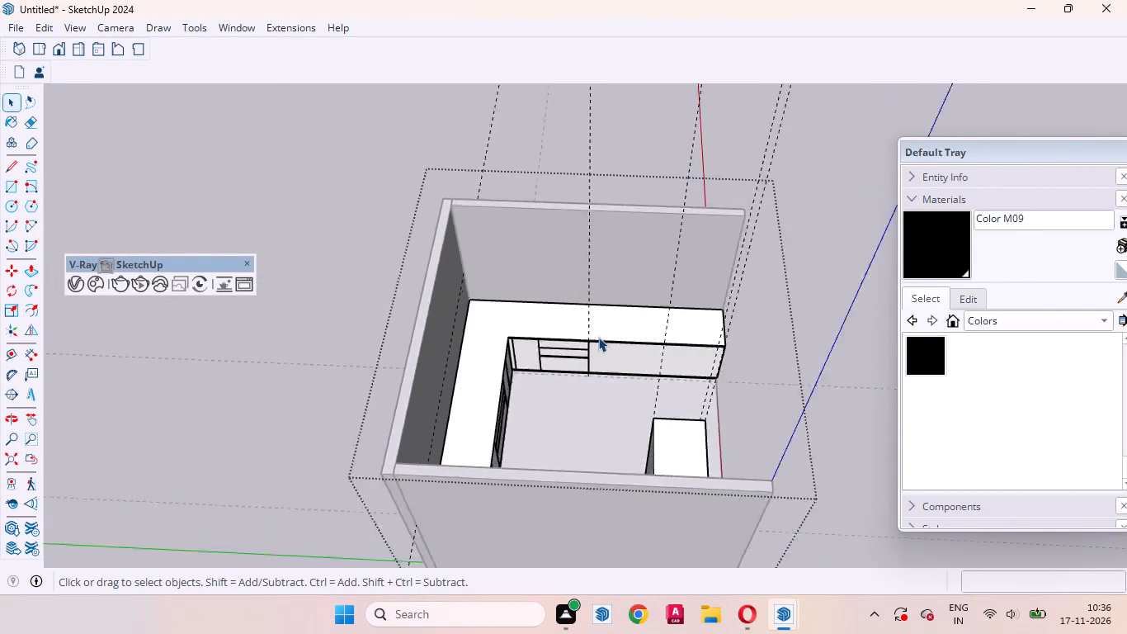
scroll(598, 337, up, 20)
middle_drag(575, 358, 573, 249)
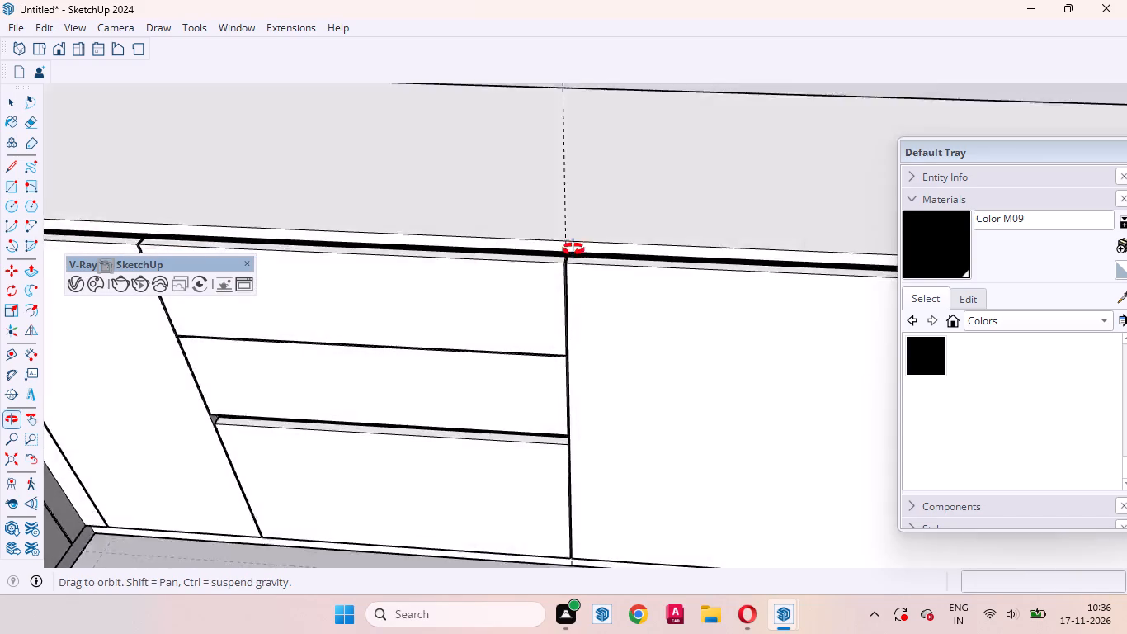
middle_drag(573, 249, 573, 220)
scroll(582, 329, up, 3)
key(t)
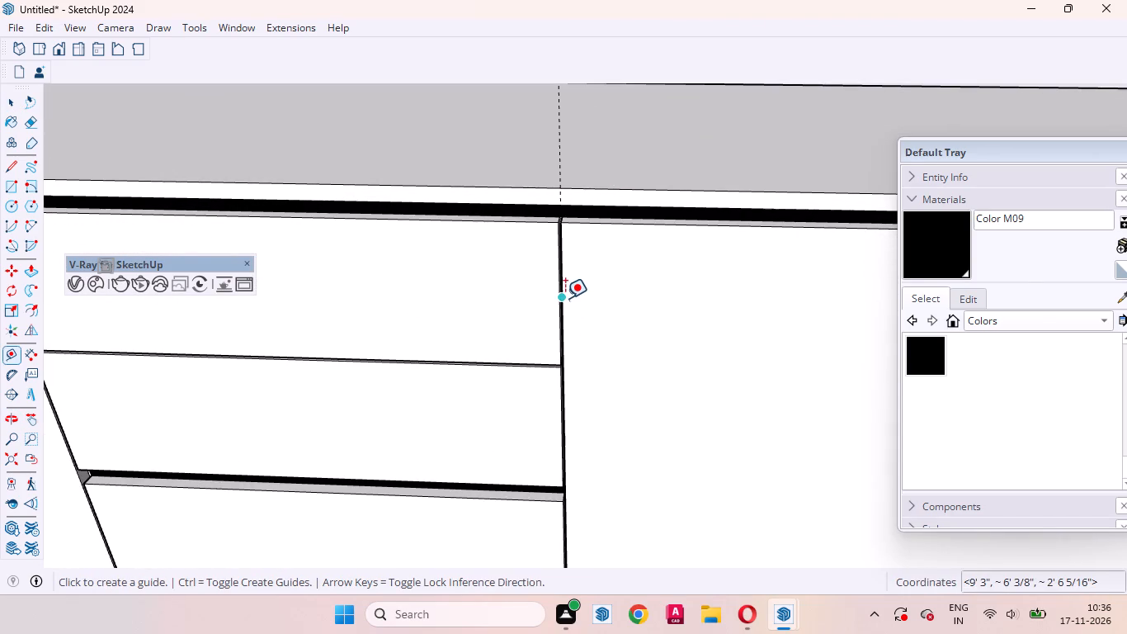
click(563, 261)
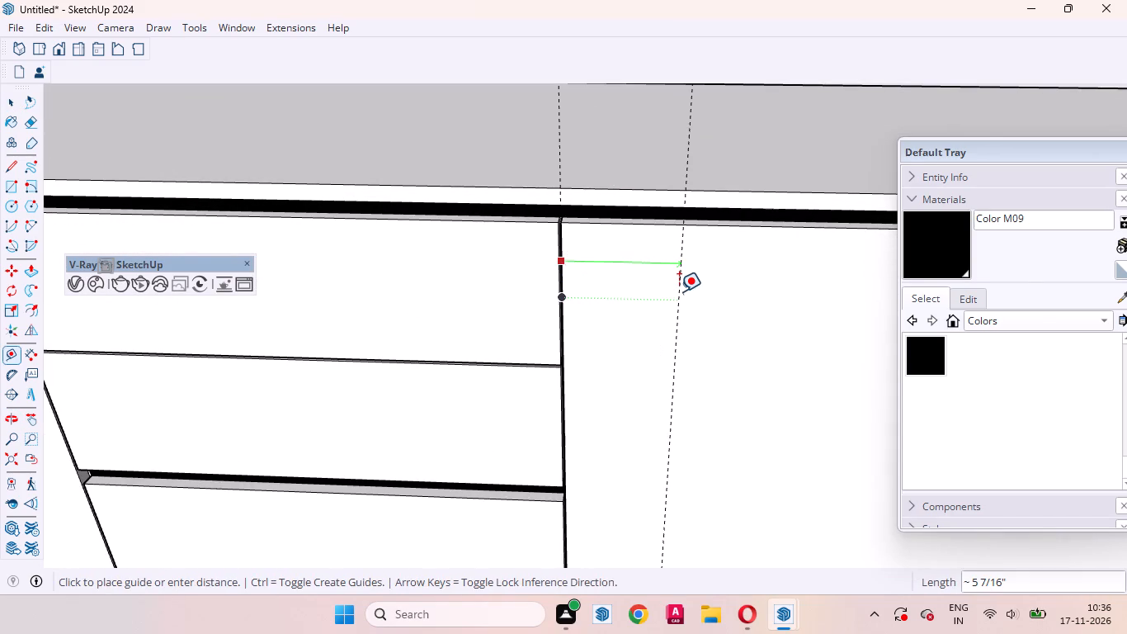
key(1)
key(0)
key(Return)
Place a second vertical guide 12" beyond the 10" guide on the undivided counter front.
scroll(558, 306, down, 7)
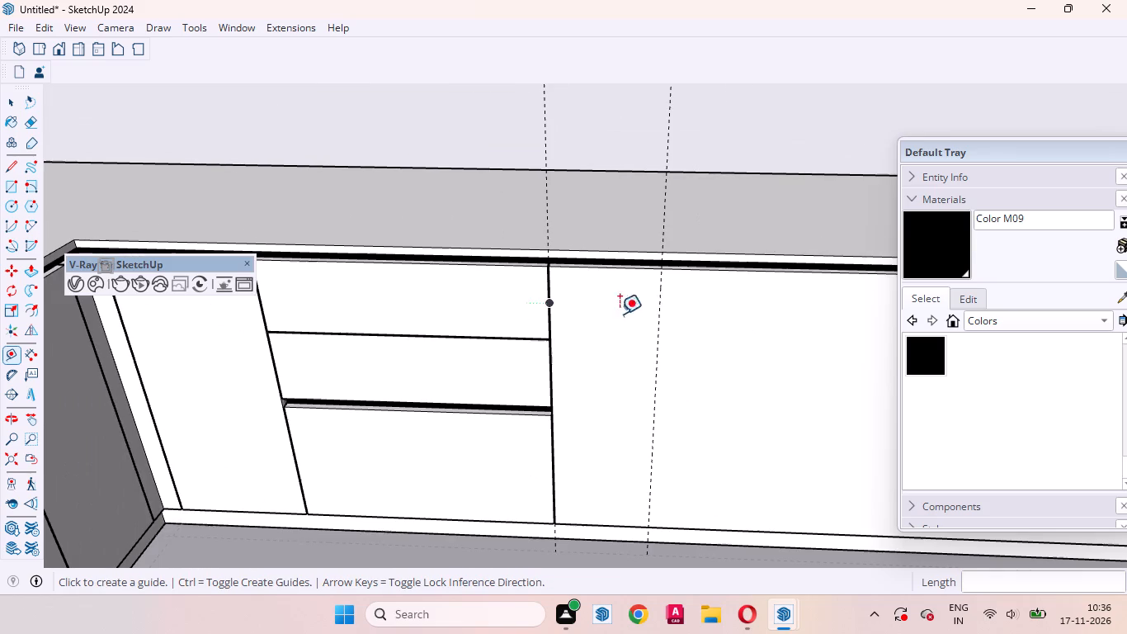
click(657, 339)
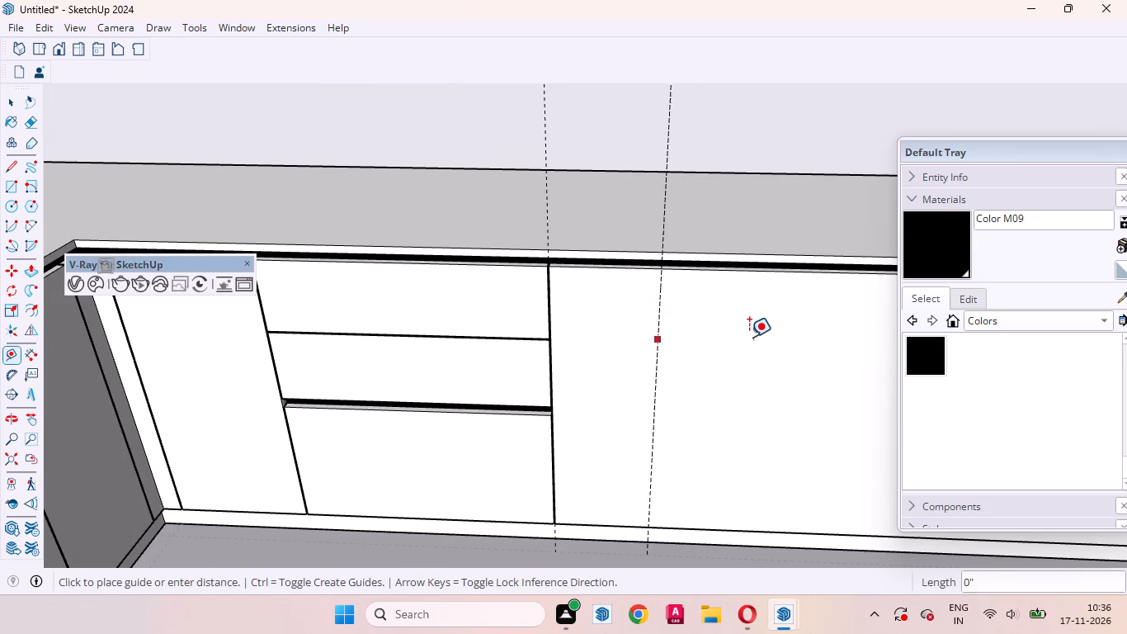
text(12)
key(Return)
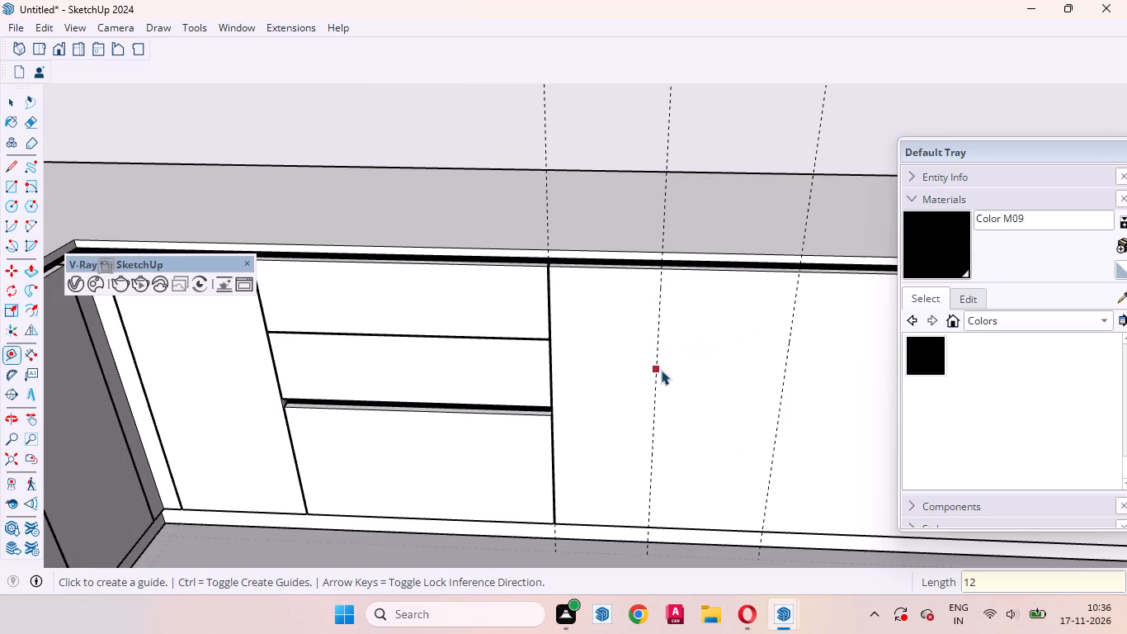
key(space)
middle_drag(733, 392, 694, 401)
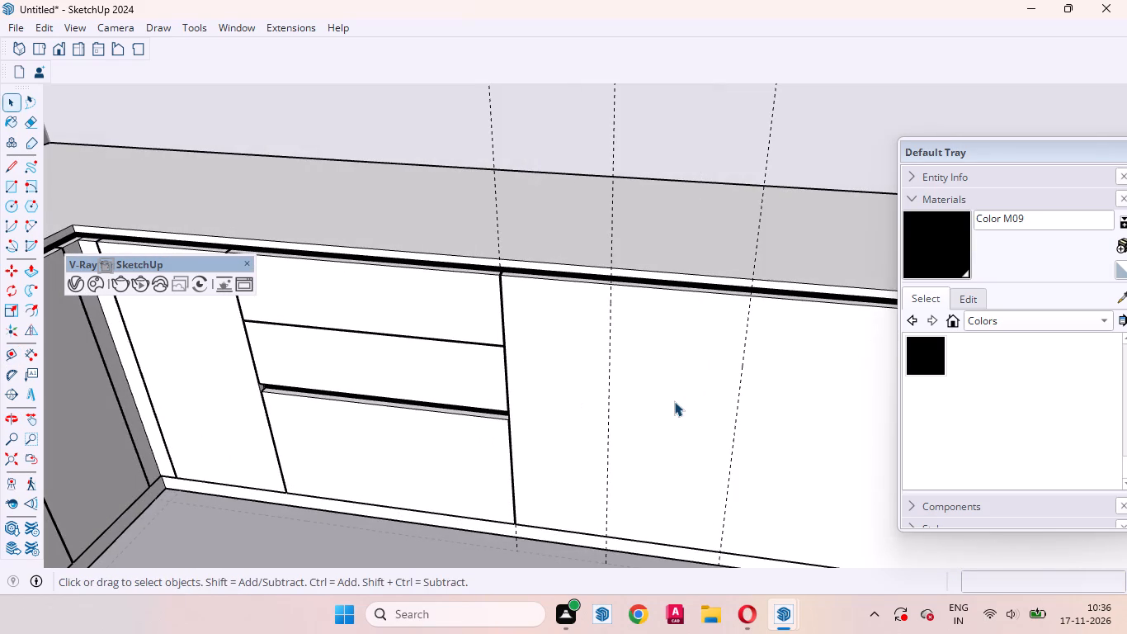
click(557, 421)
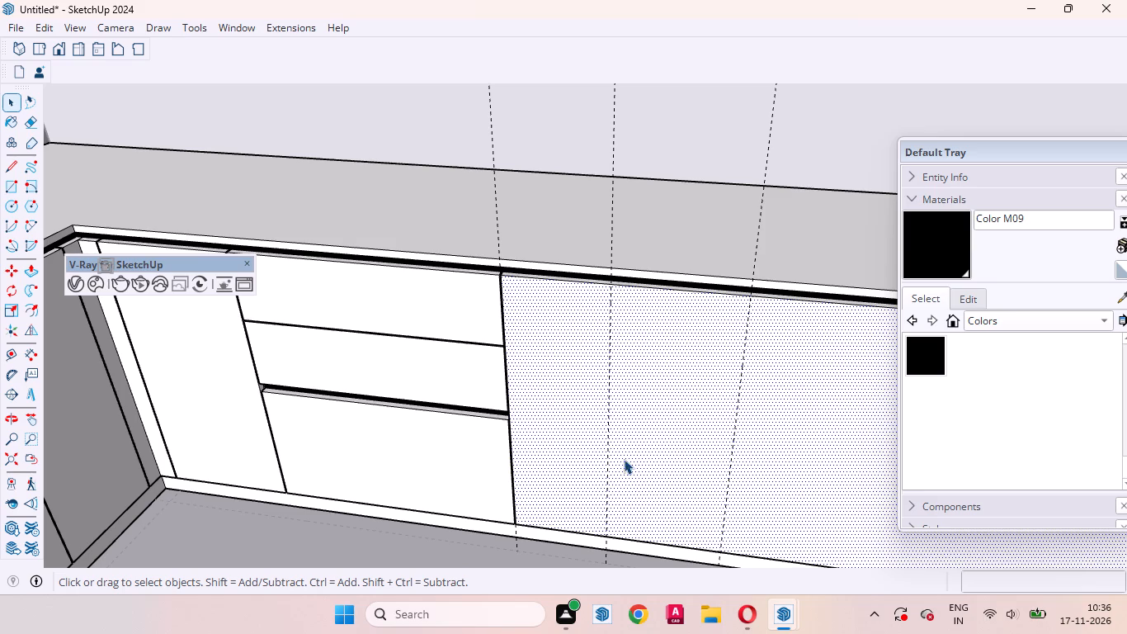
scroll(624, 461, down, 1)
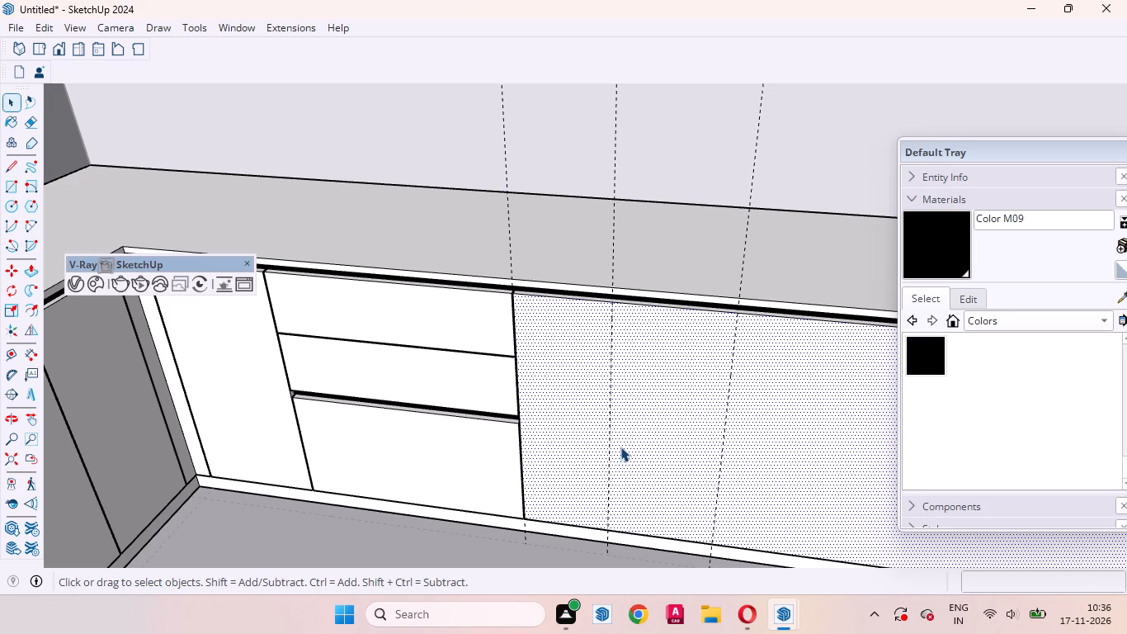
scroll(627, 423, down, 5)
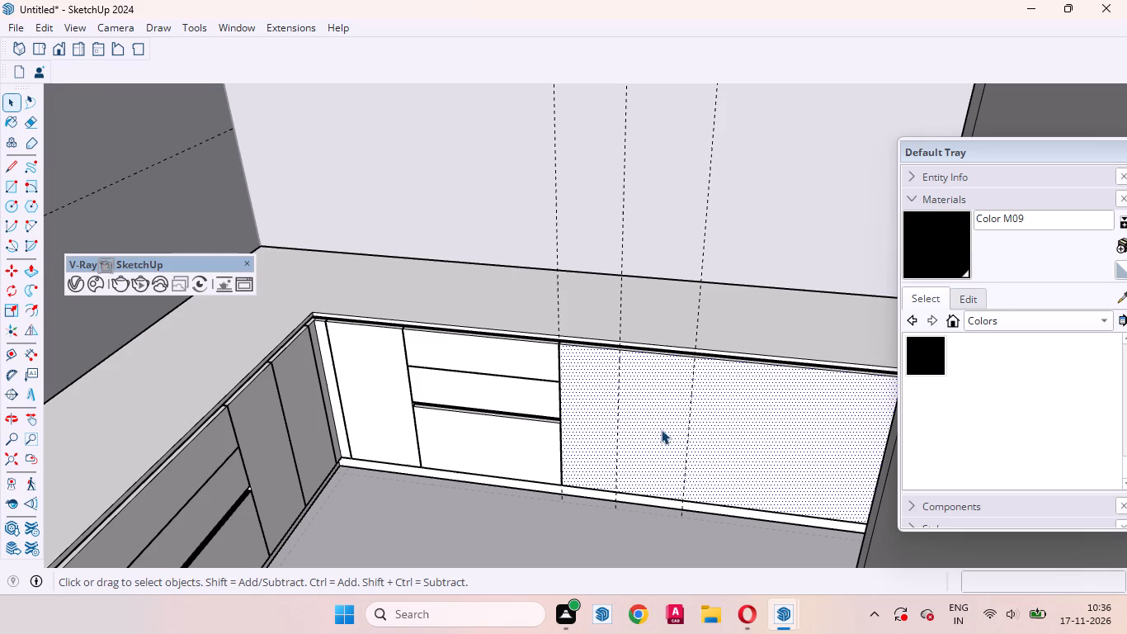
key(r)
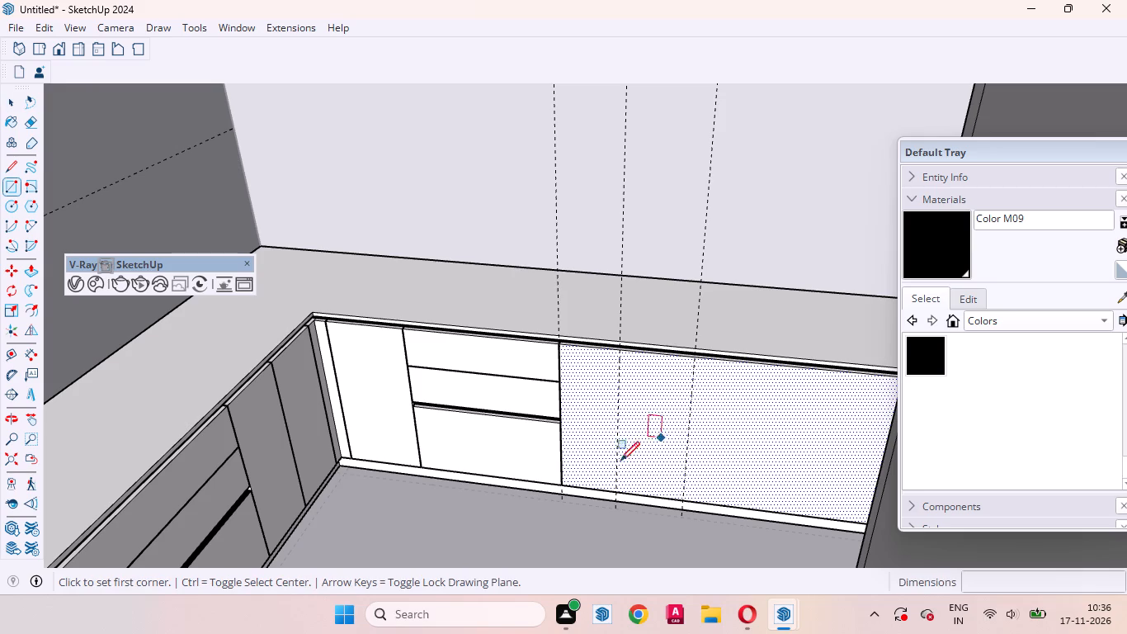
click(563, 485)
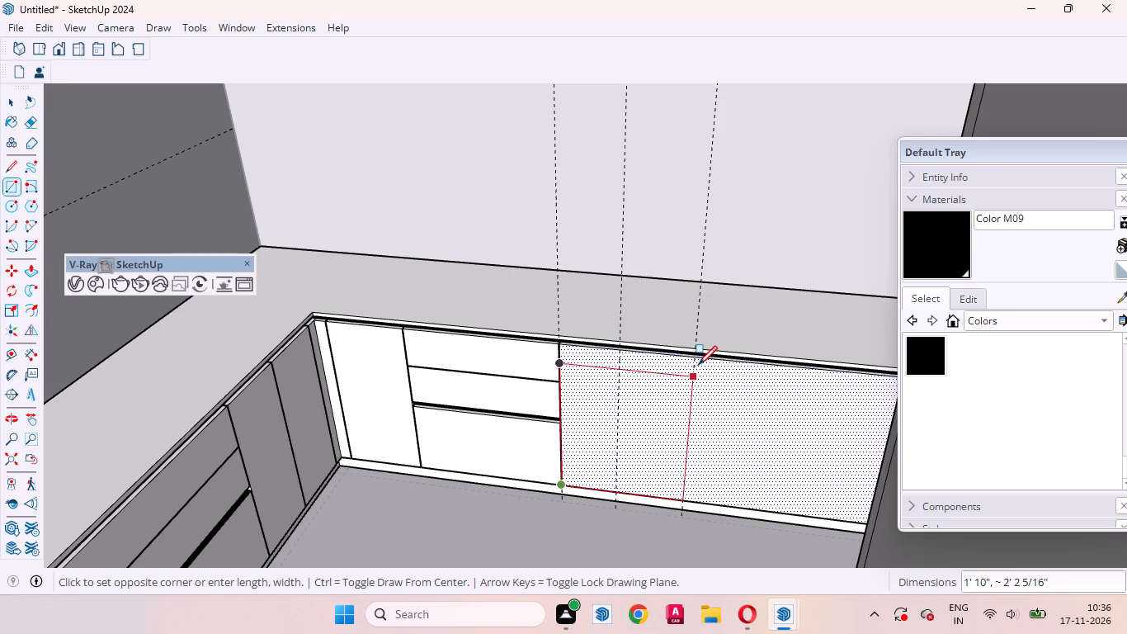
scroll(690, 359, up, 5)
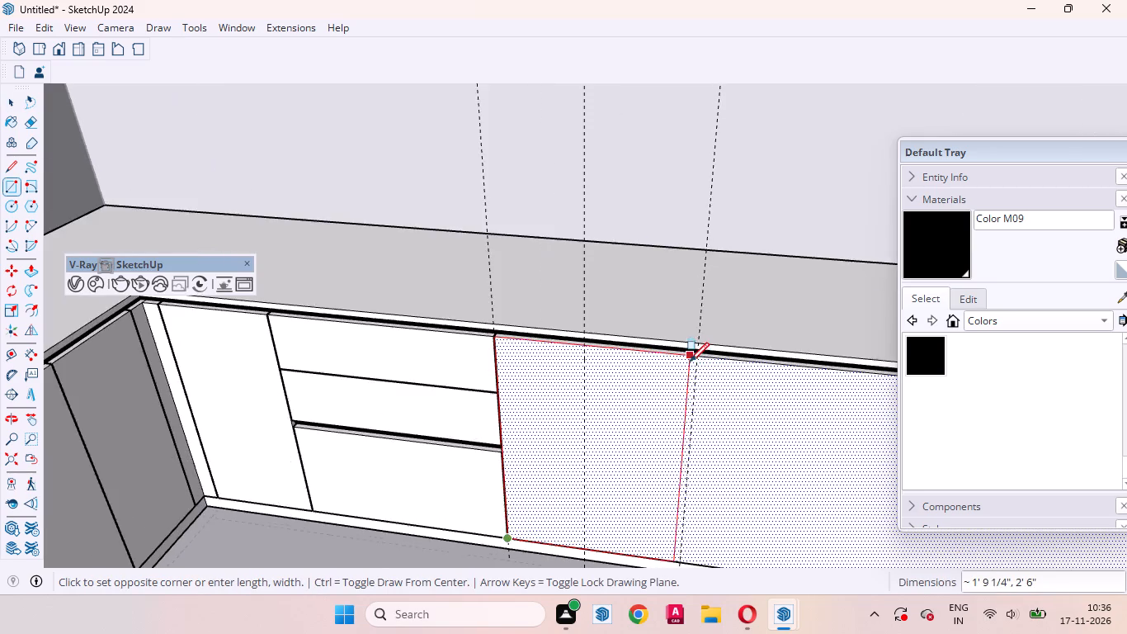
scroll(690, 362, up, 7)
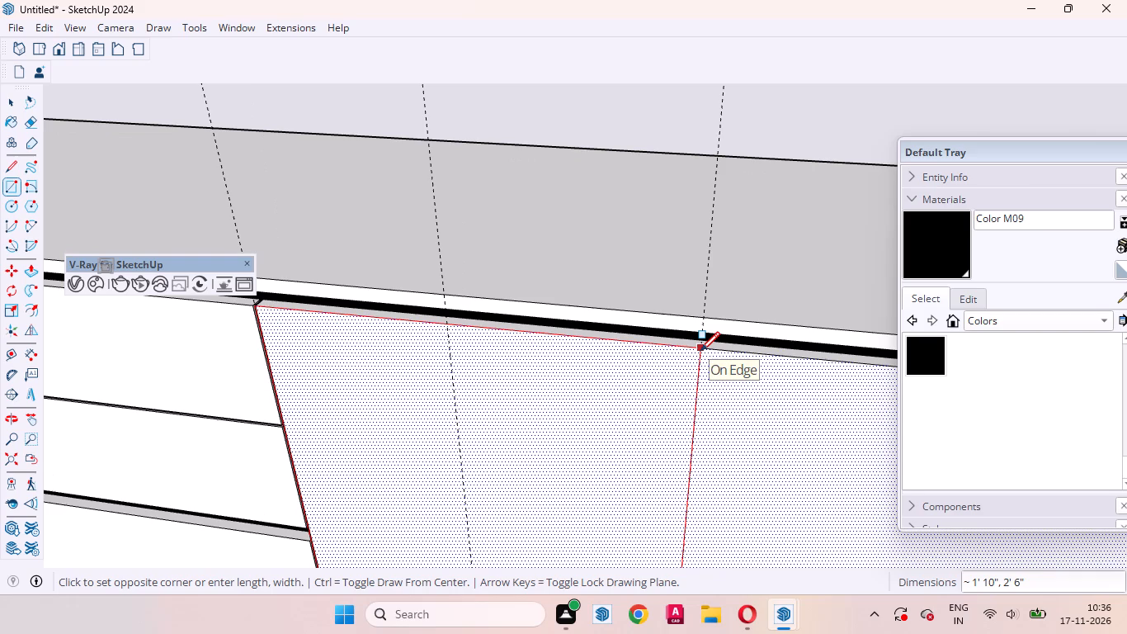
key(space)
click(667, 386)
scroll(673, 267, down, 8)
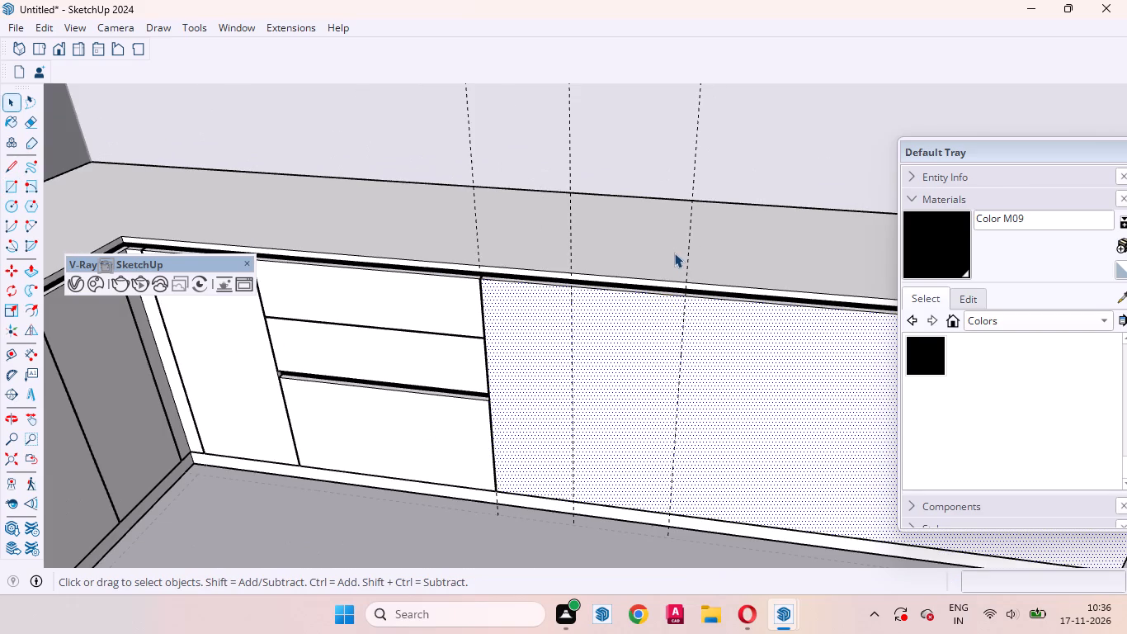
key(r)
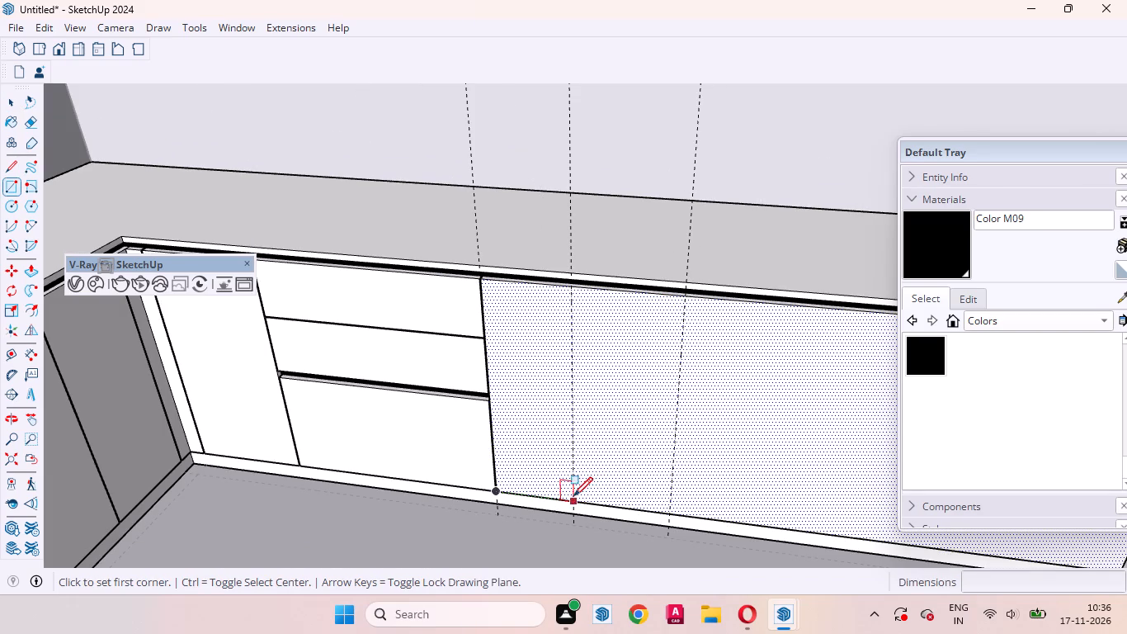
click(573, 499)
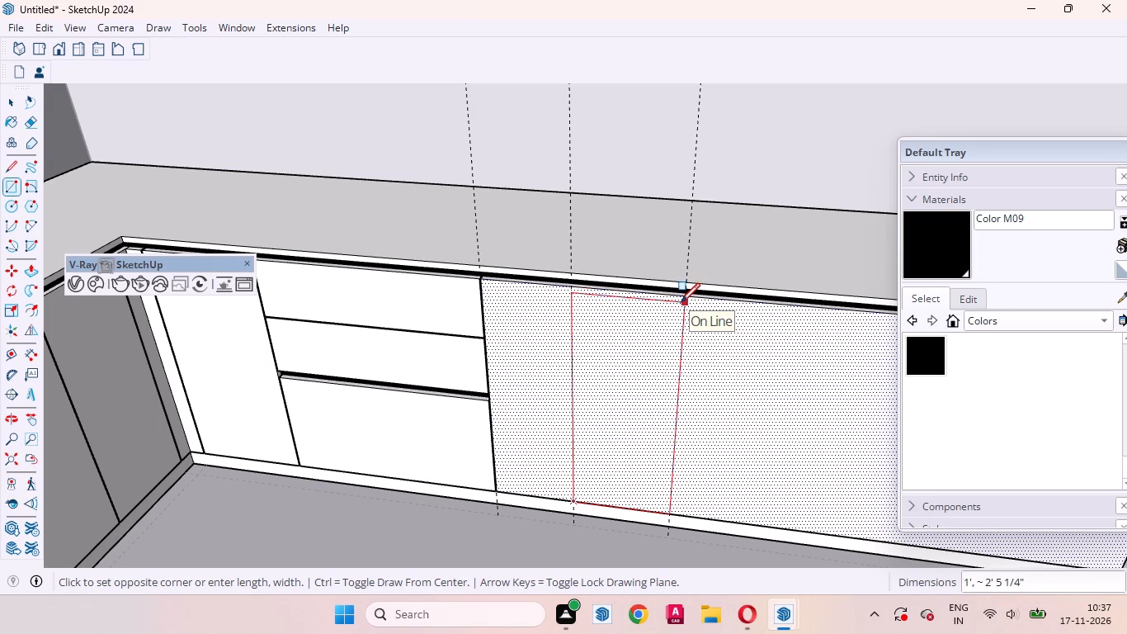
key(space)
Draw a vertical 2' 6" line along the 10" guide, from the counter front's bottom edge to its top edge.
text(l)
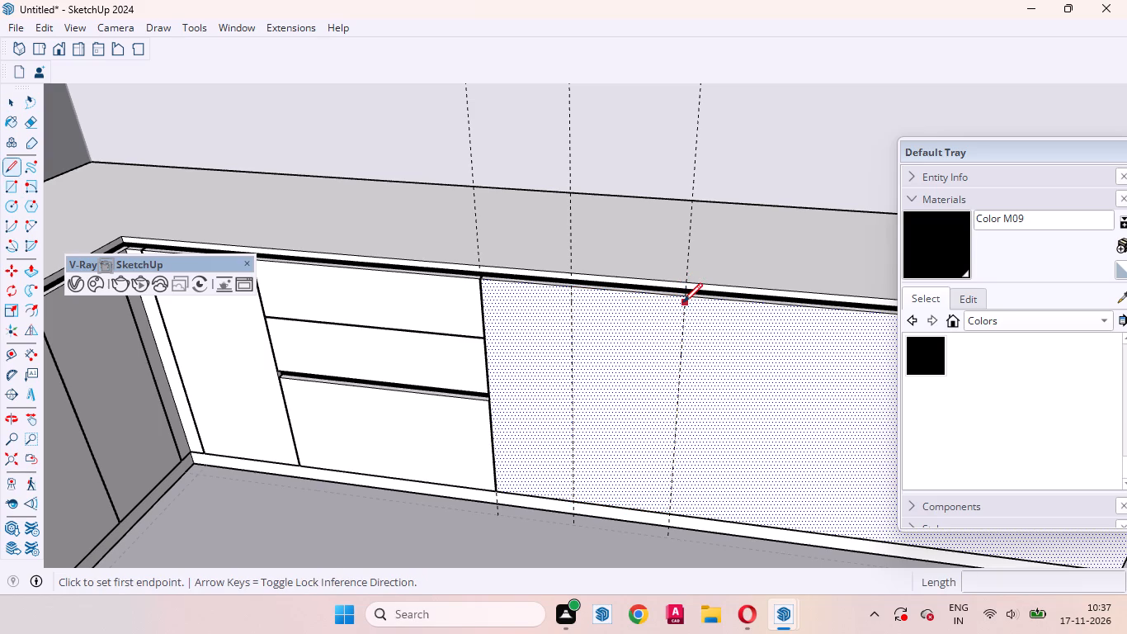
scroll(659, 401, up, 3)
scroll(658, 309, down, 4)
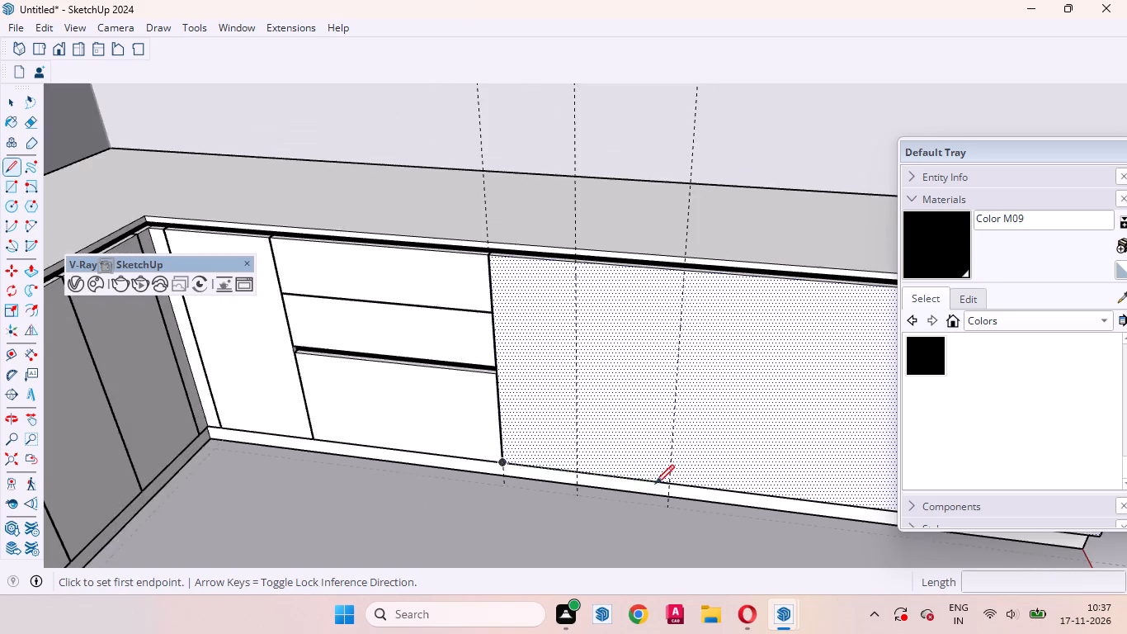
scroll(655, 484, up, 8)
middle_drag(512, 485, 507, 403)
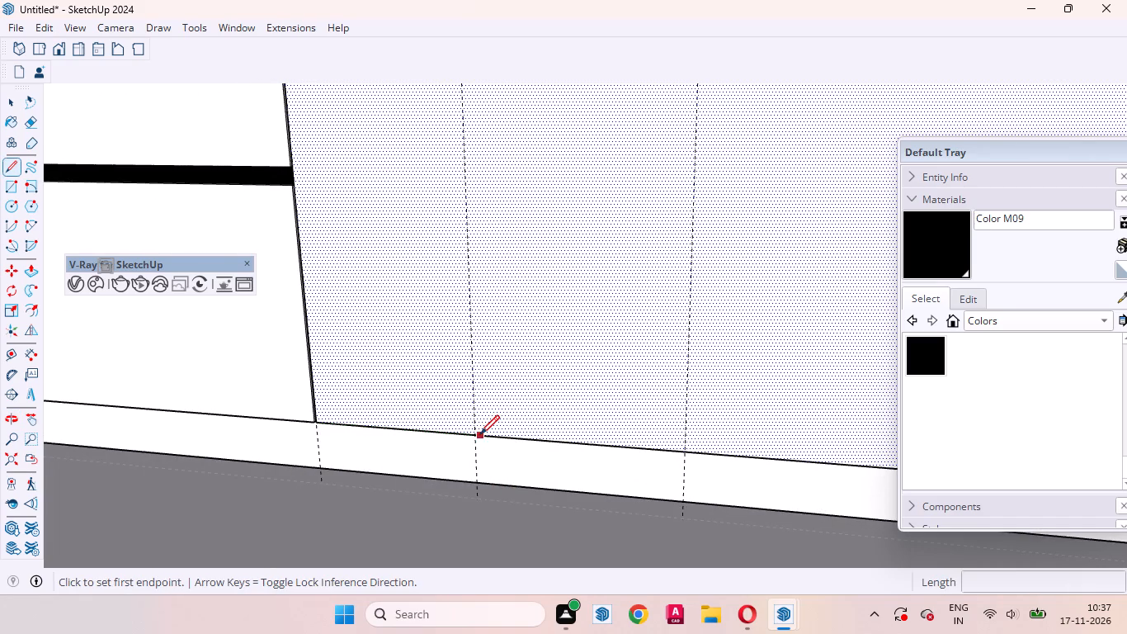
click(478, 434)
scroll(479, 367, down, 11)
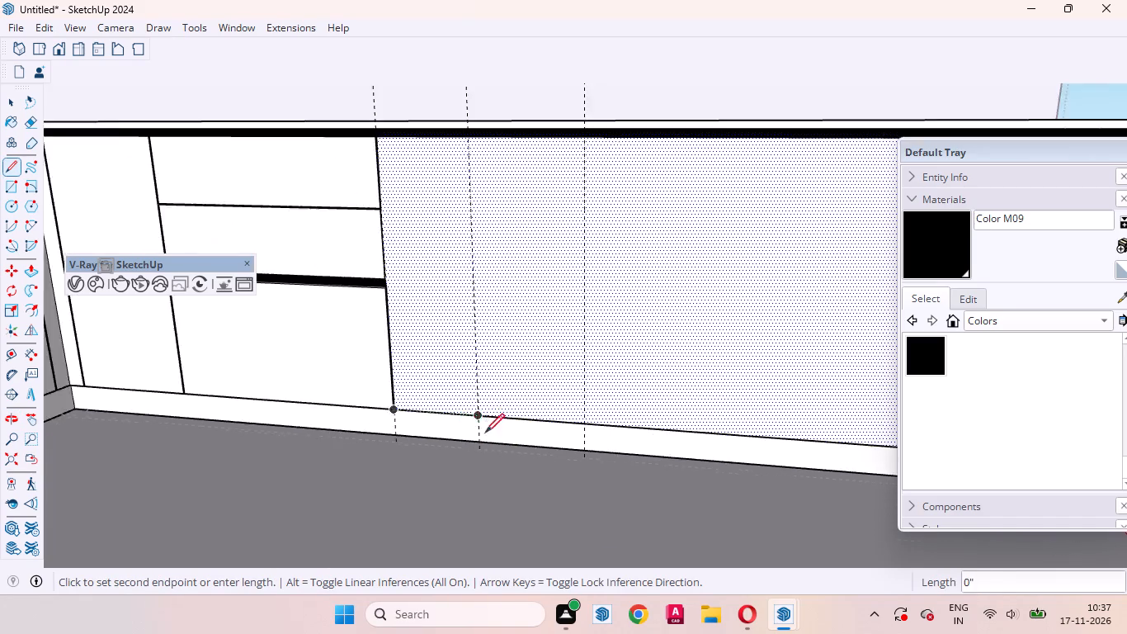
scroll(485, 433, down, 2)
click(24, 463)
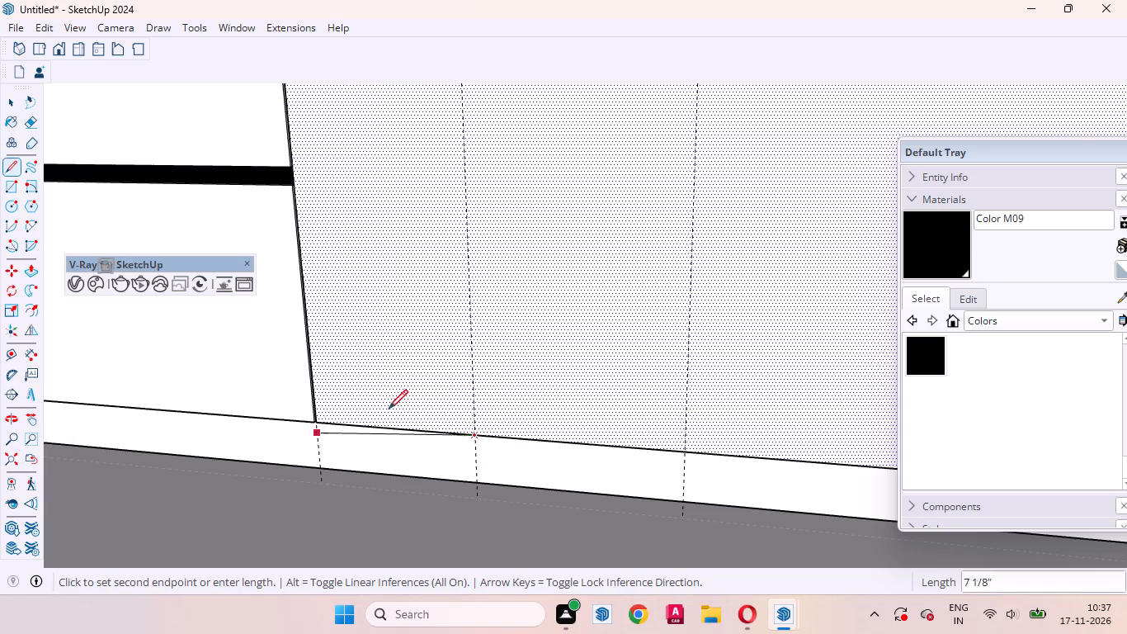
scroll(513, 417, down, 7)
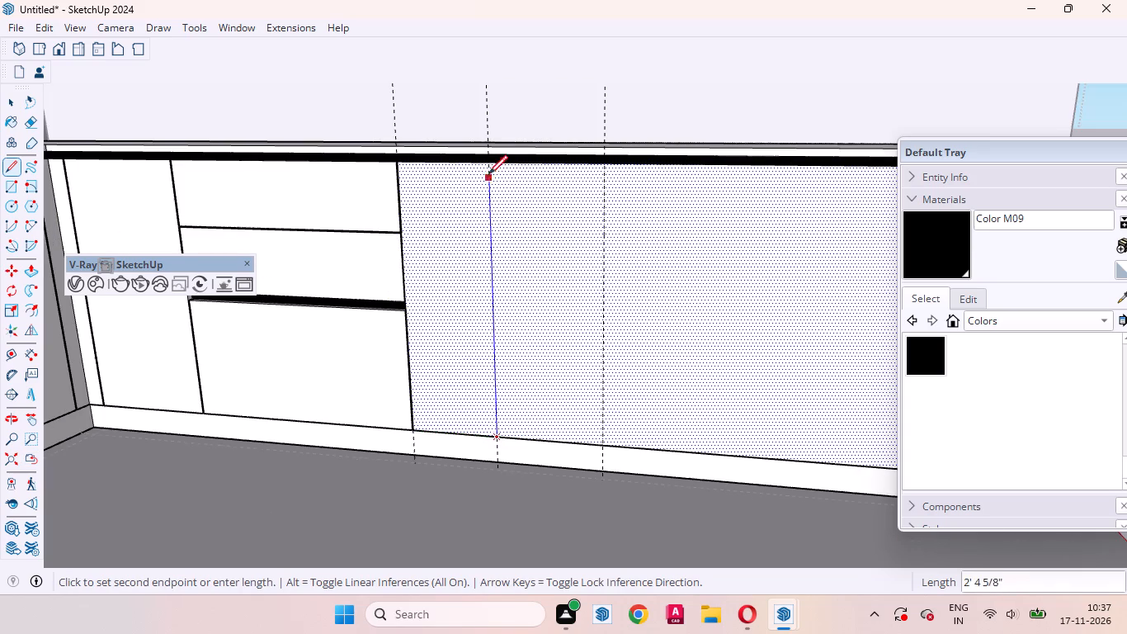
click(489, 166)
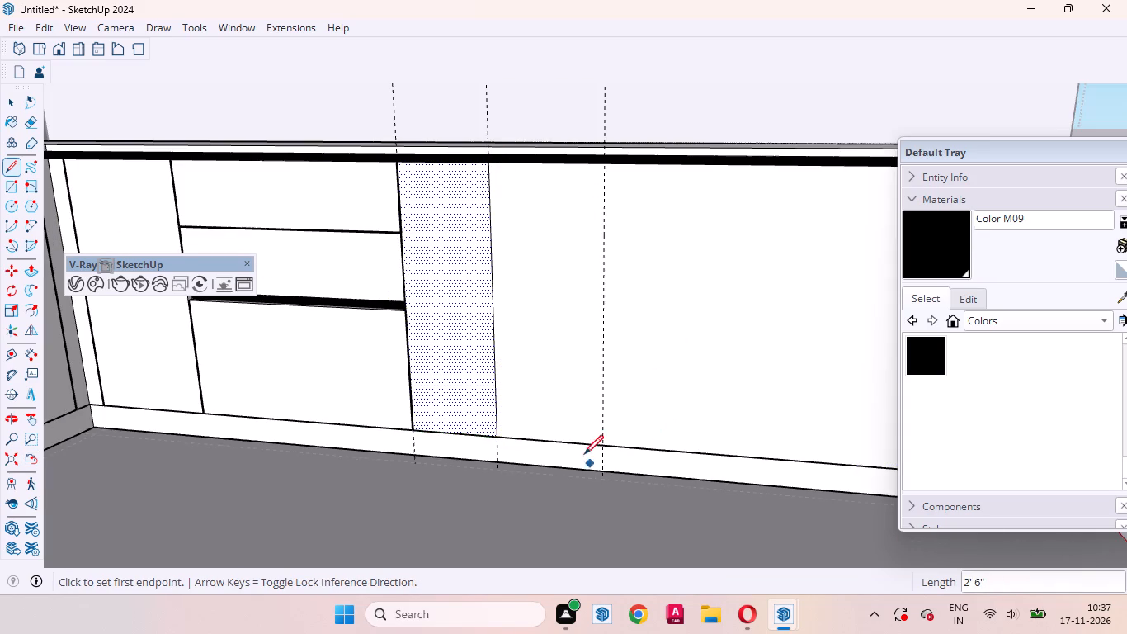
Draw a second vertical 2' 6" dividing line along the guide 12" farther on, spanning the counter front's full height.
click(600, 442)
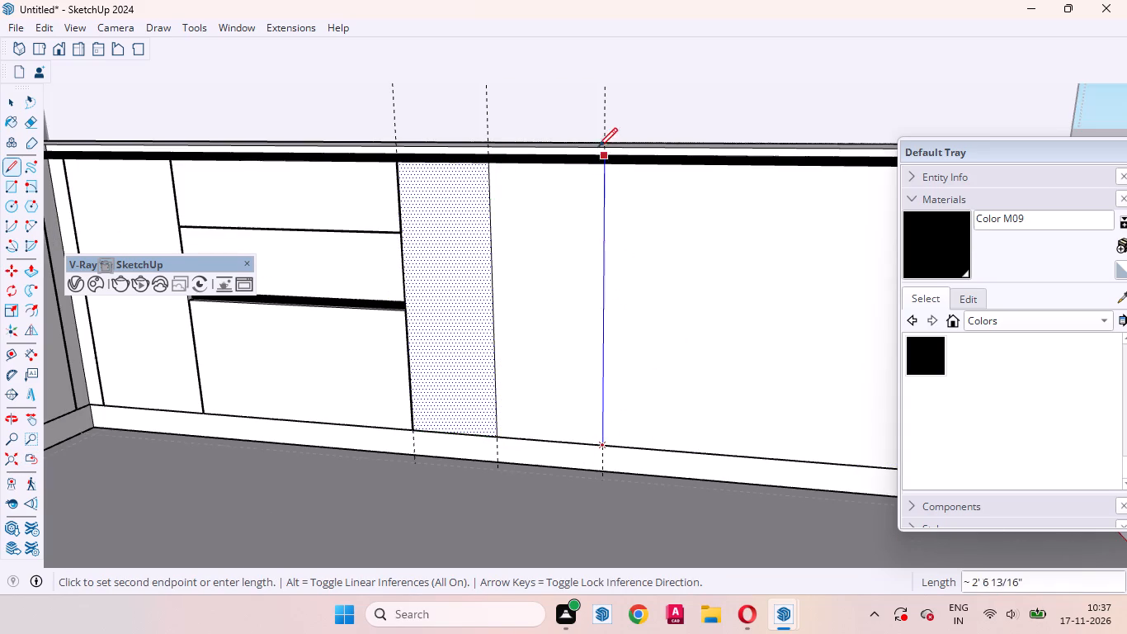
click(603, 163)
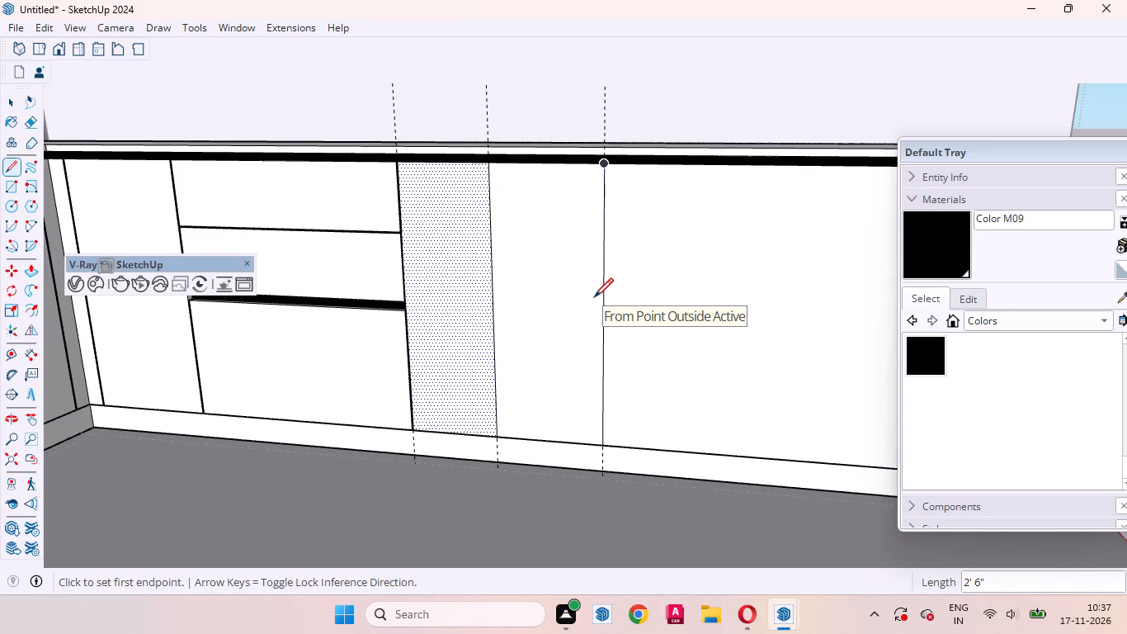
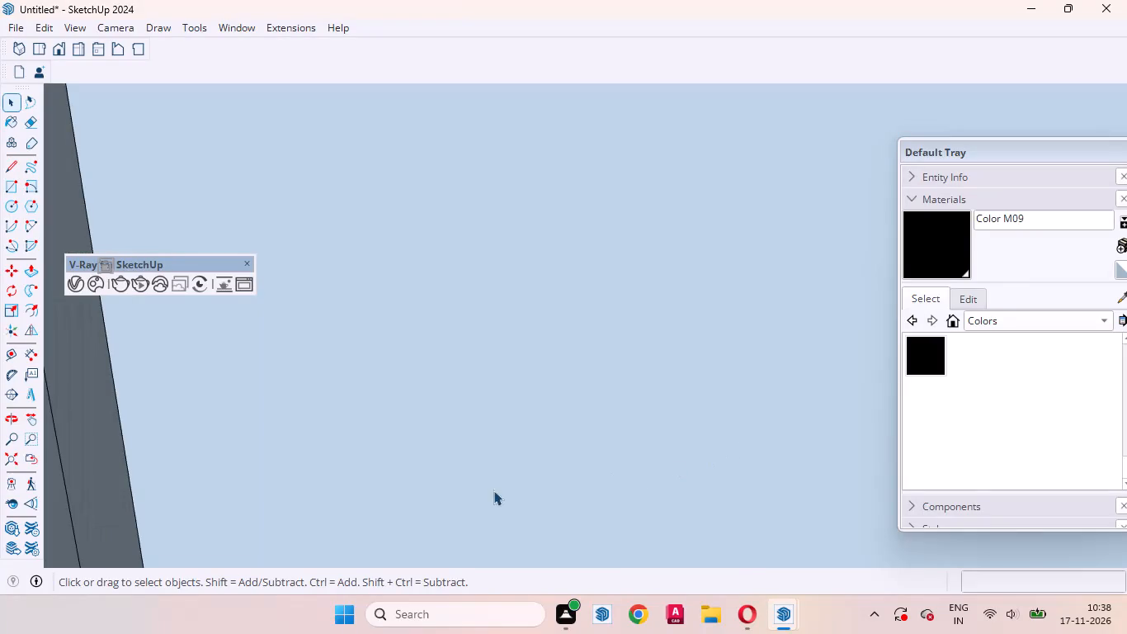
Place a vertical guide 12" beyond the last dividing line on the undivided counter front.
click(31, 459)
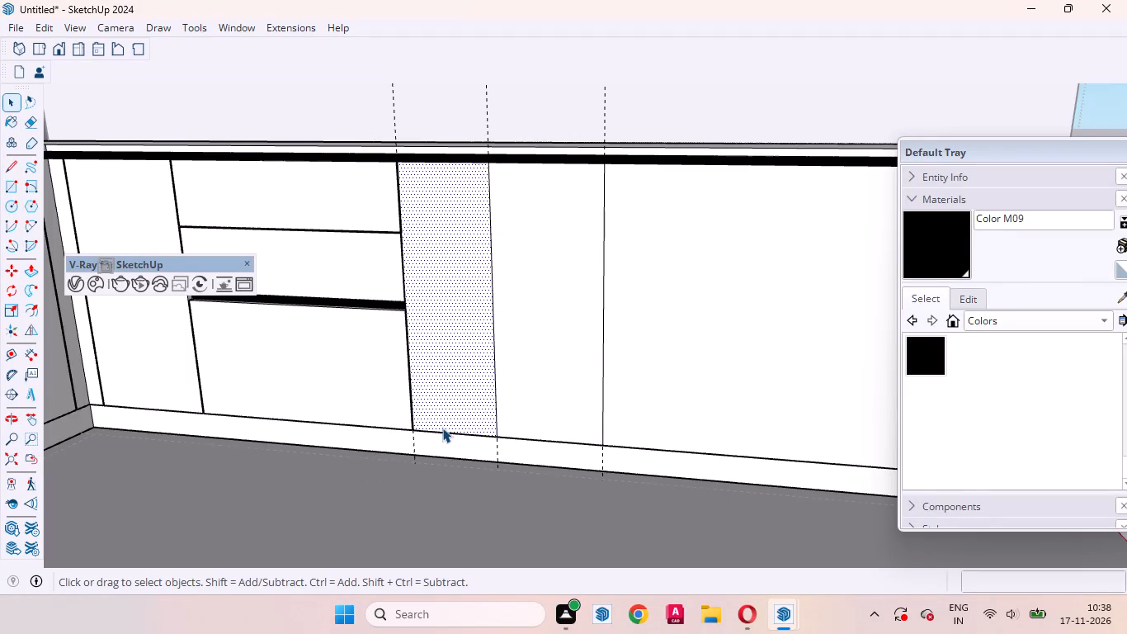
scroll(650, 322, down, 2)
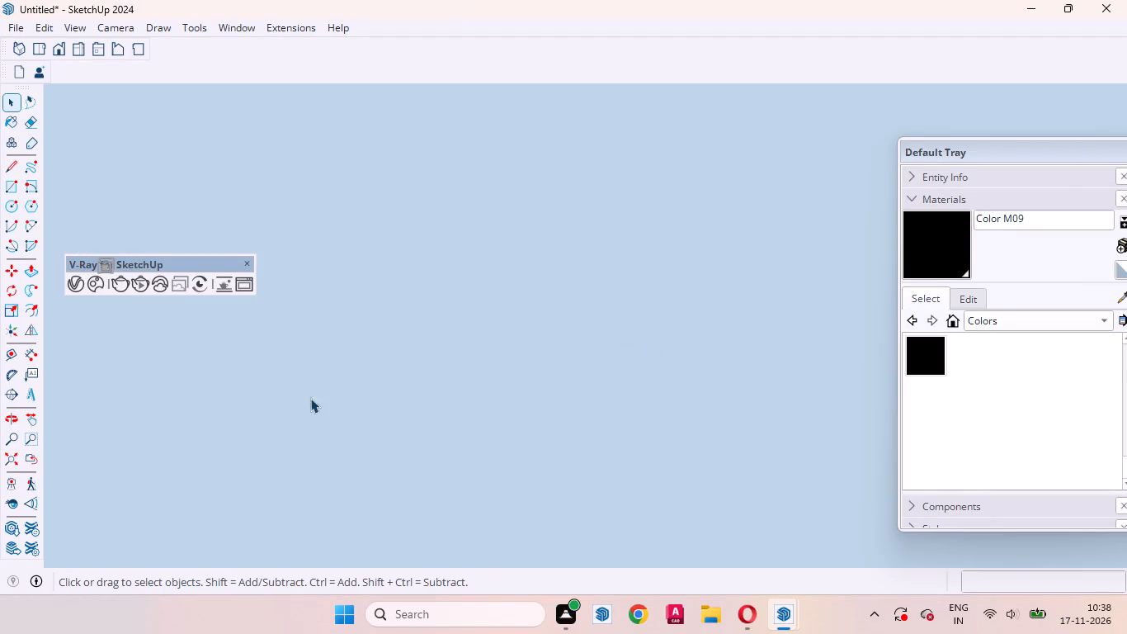
click(31, 462)
middle_drag(530, 278, 532, 383)
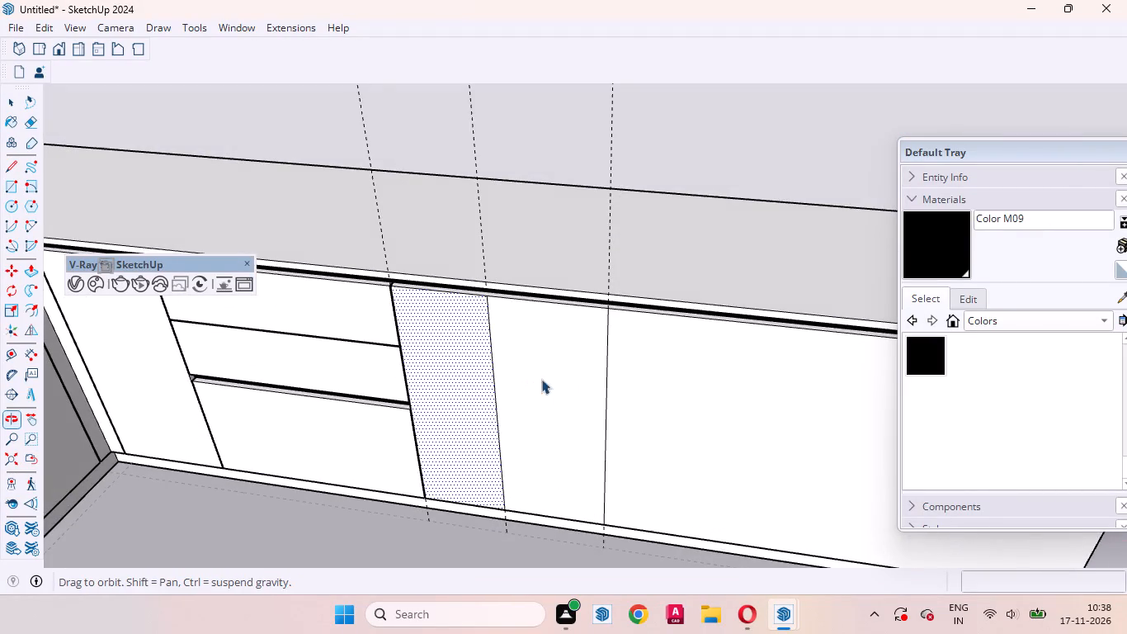
scroll(600, 358, down, 2)
middle_drag(546, 405, 586, 377)
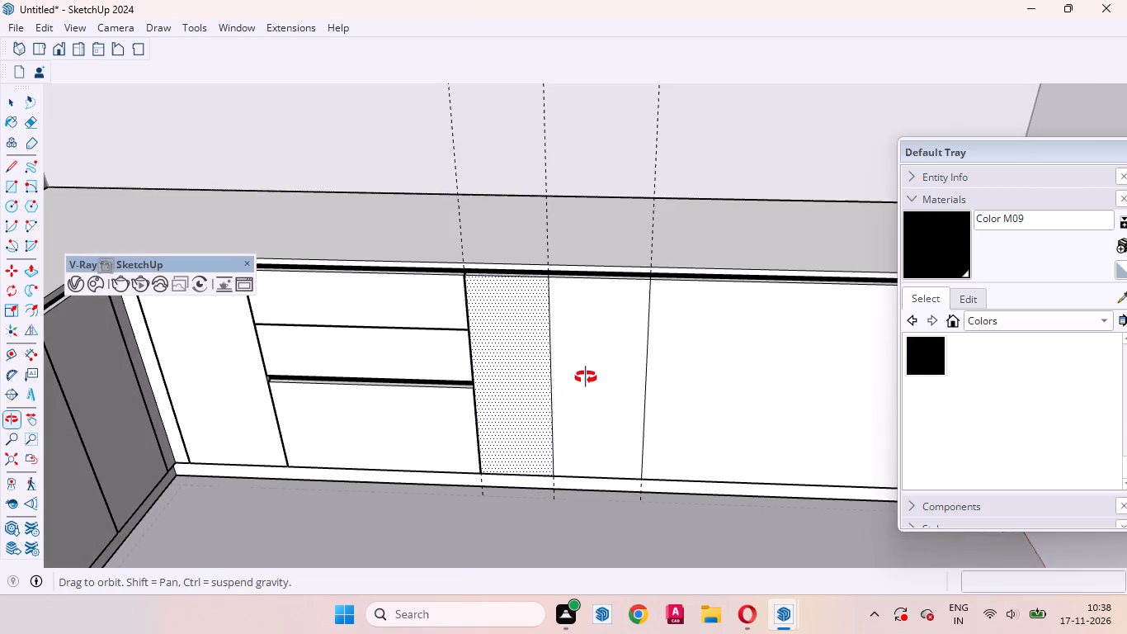
middle_drag(586, 377, 582, 373)
key(t)
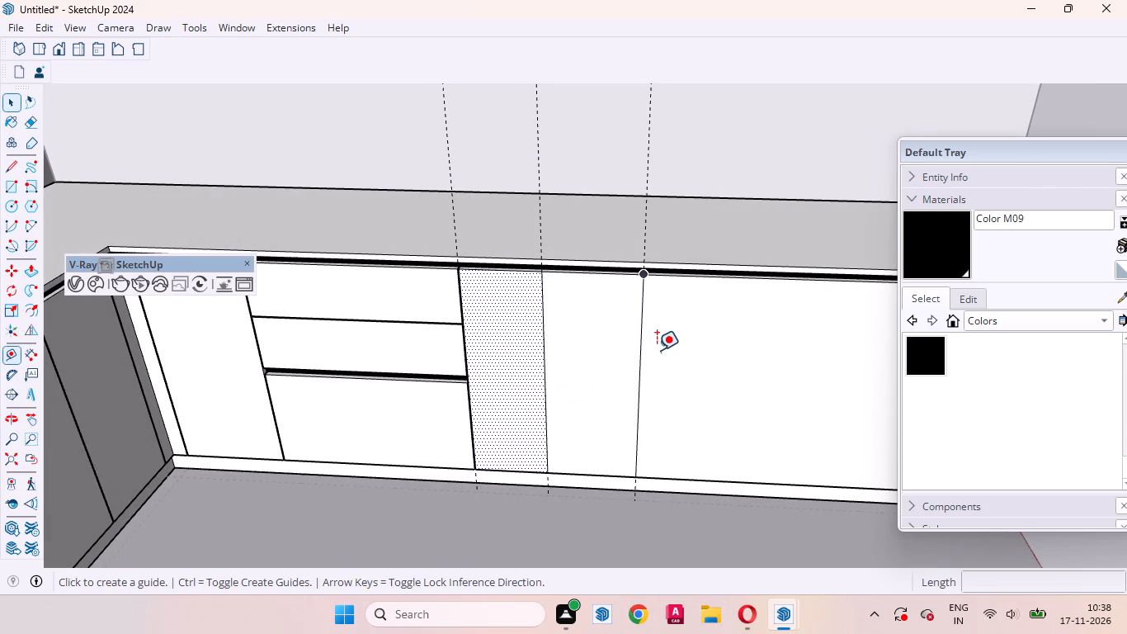
click(644, 341)
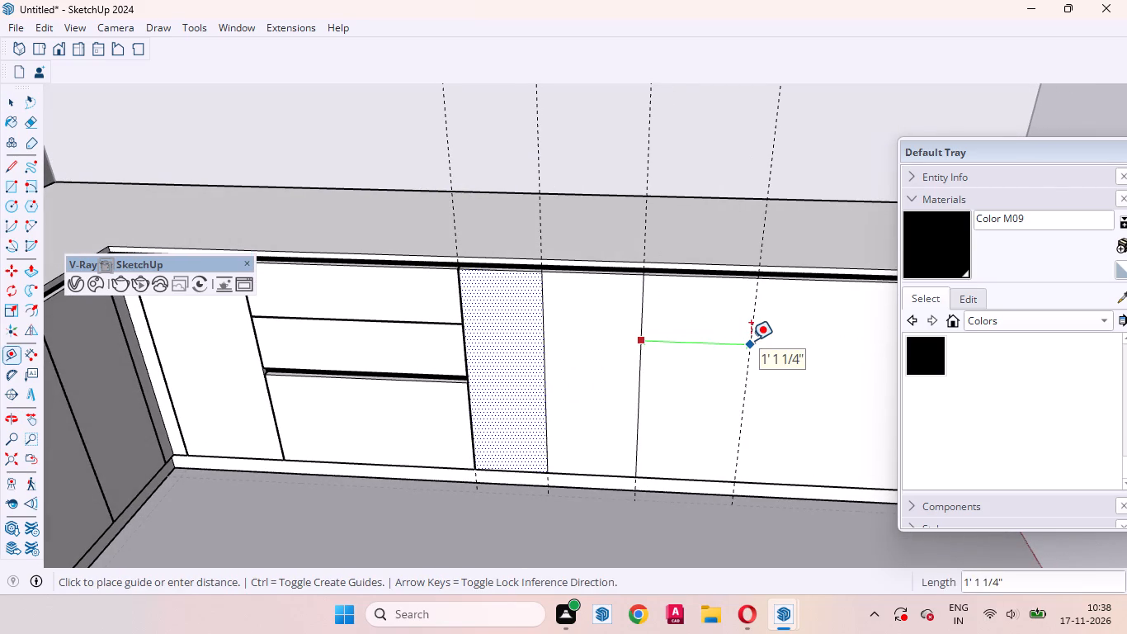
text(12)
key(Return)
key(space)
Draw a third vertical 2' 6" dividing line along the new guide, from the counter front's bottom edge to its top edge.
click(703, 376)
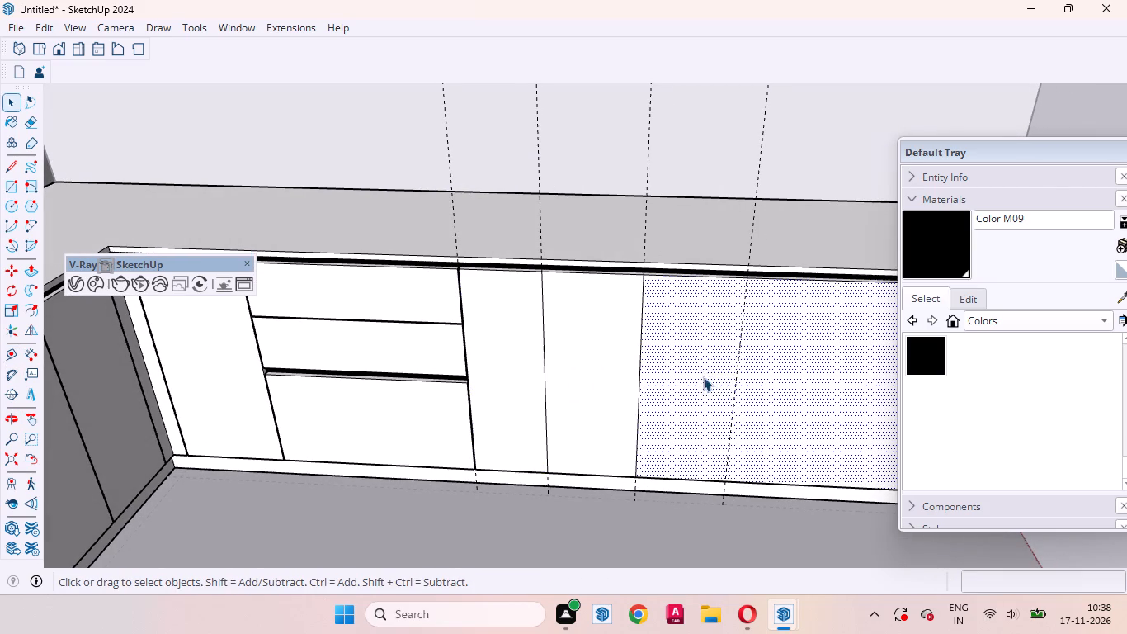
key(l)
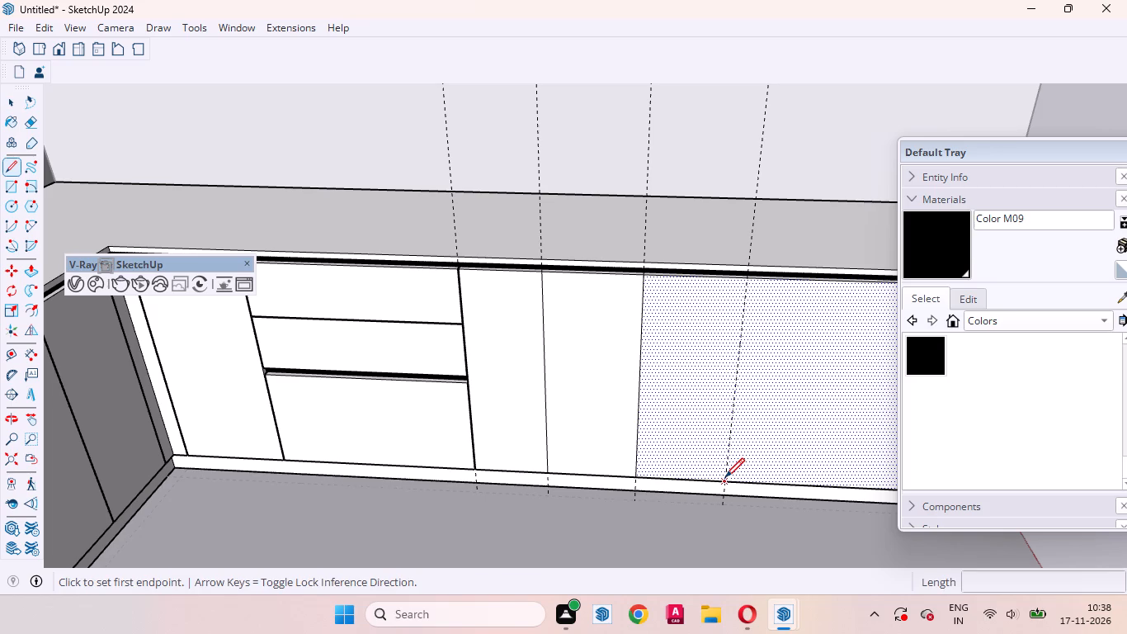
click(725, 477)
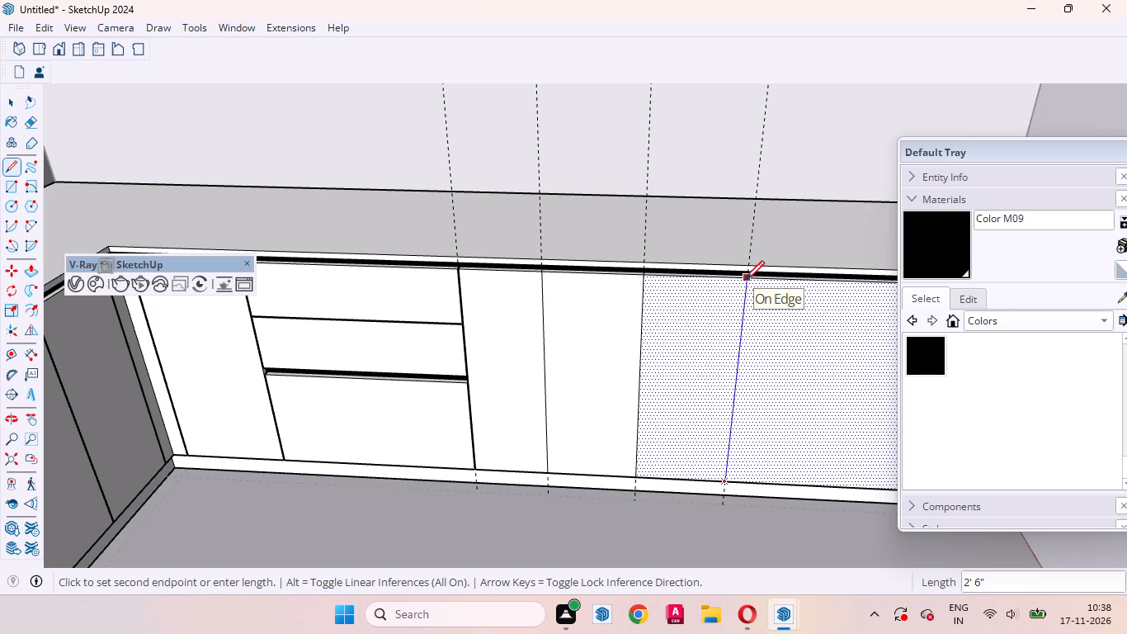
click(746, 281)
key(space)
click(714, 366)
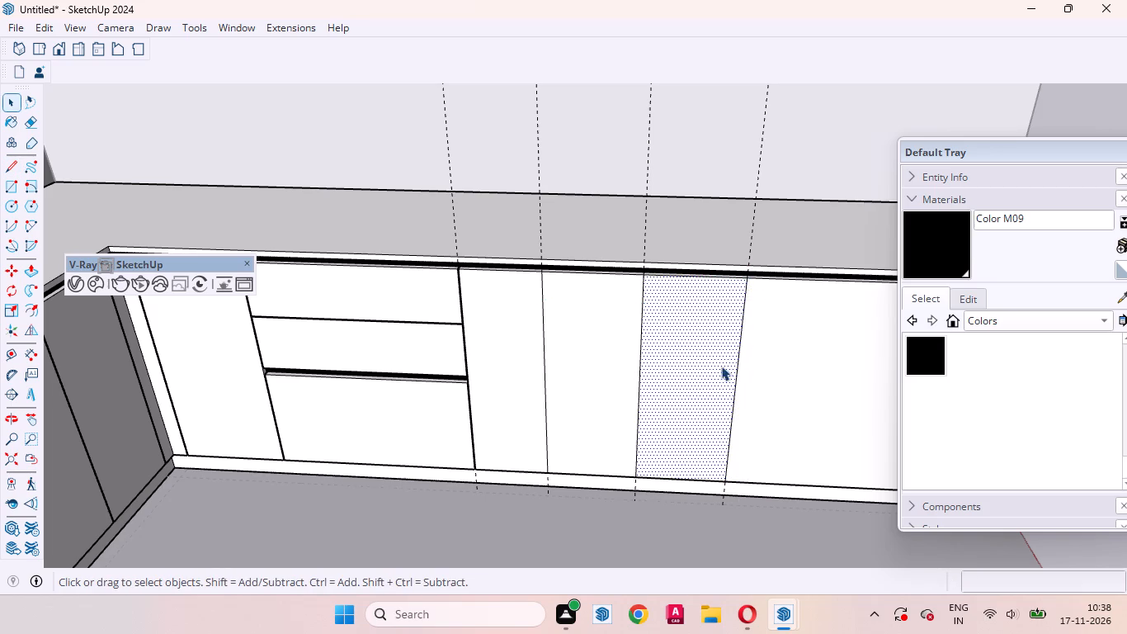
Examine the whole kitchen layout, including from the standard front view.
middle_drag(701, 381, 551, 383)
scroll(531, 370, down, 7)
middle_drag(607, 405, 541, 375)
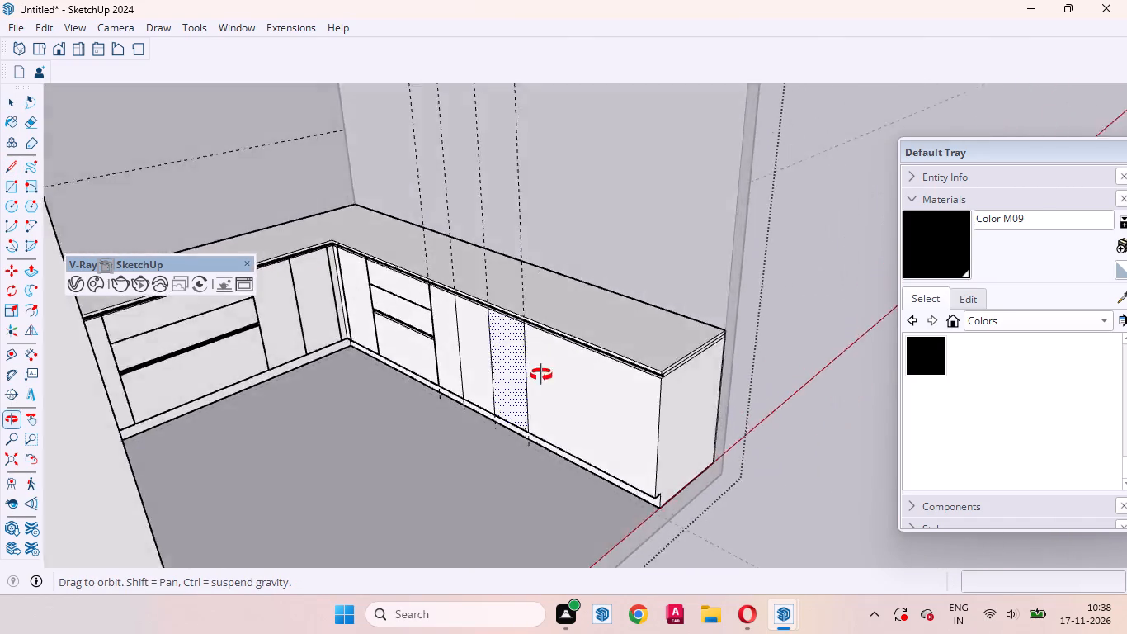
middle_drag(541, 375, 408, 357)
scroll(641, 351, down, 7)
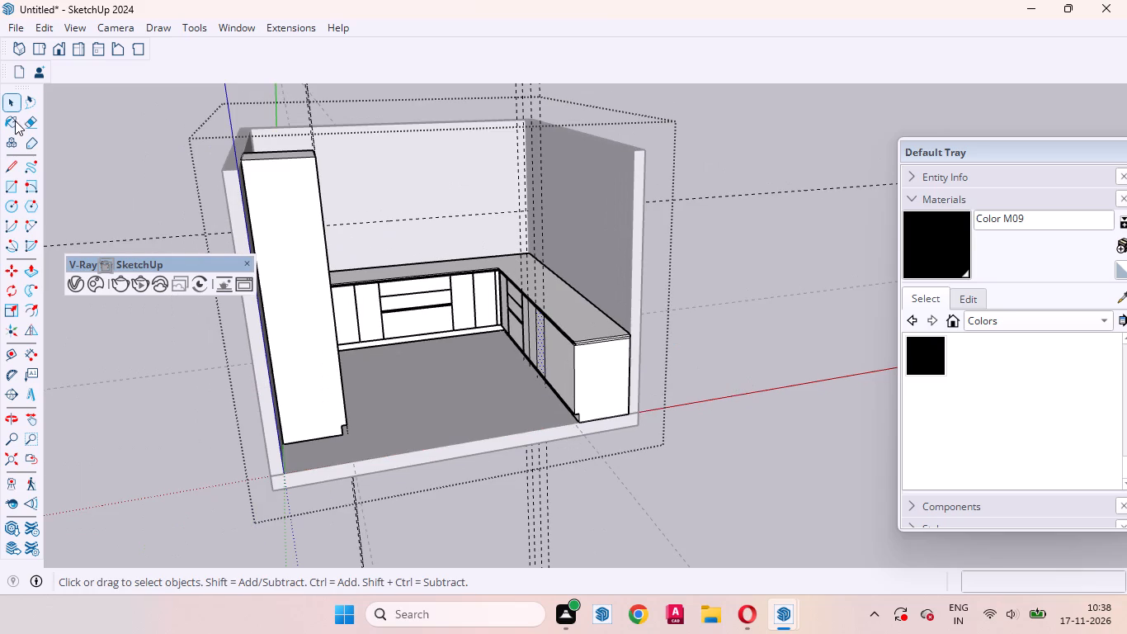
click(59, 50)
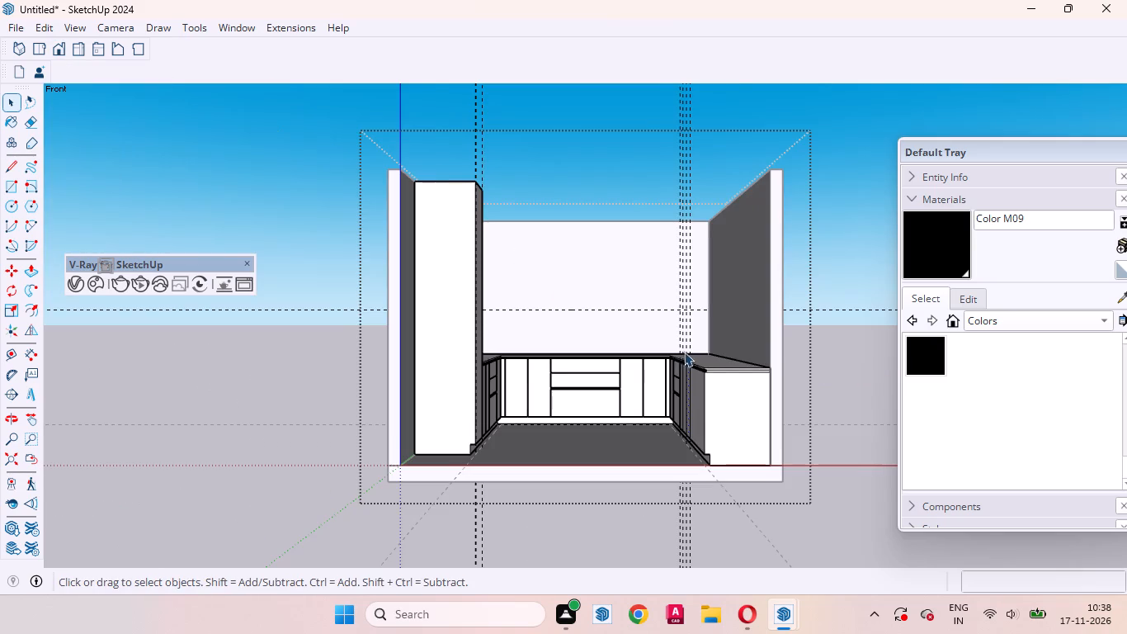
scroll(726, 367, up, 5)
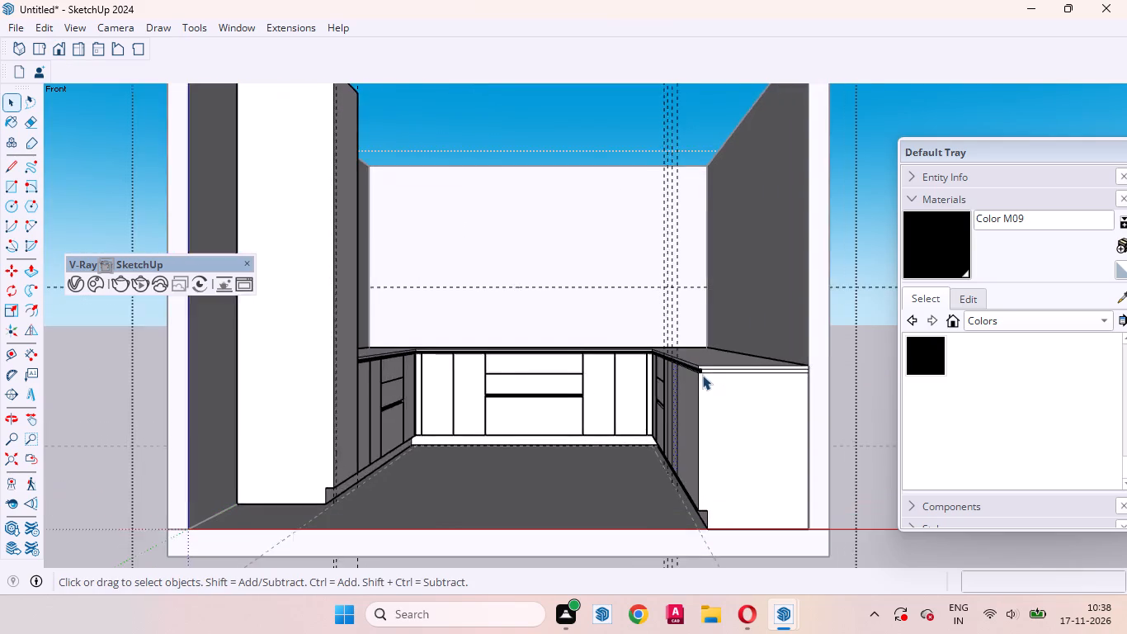
scroll(702, 375, up, 4)
scroll(718, 405, down, 6)
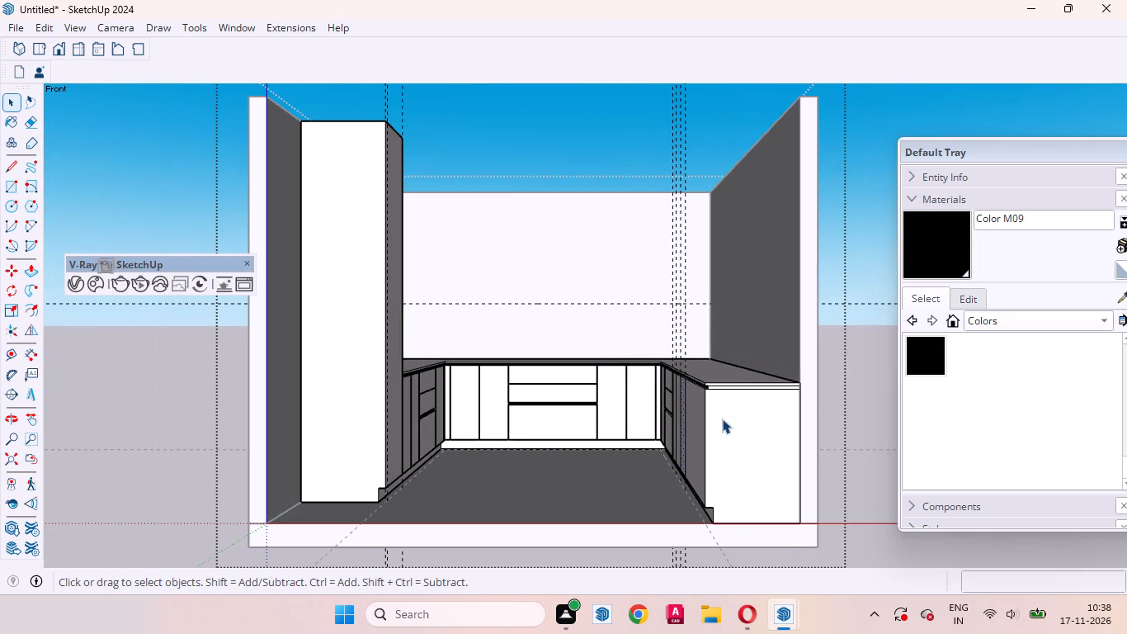
scroll(713, 431, up, 1)
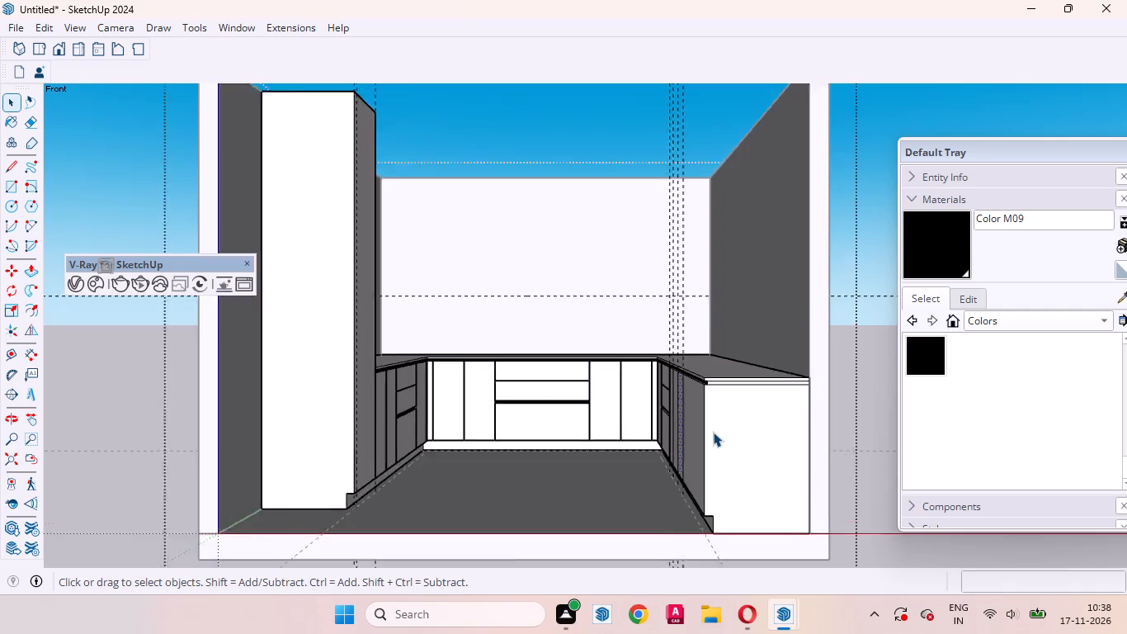
scroll(713, 432, up, 3)
Copy the three new vertical dividing lines 3mm sideways along the counter front to outline narrow gap strips.
middle_drag(748, 427, 1093, 523)
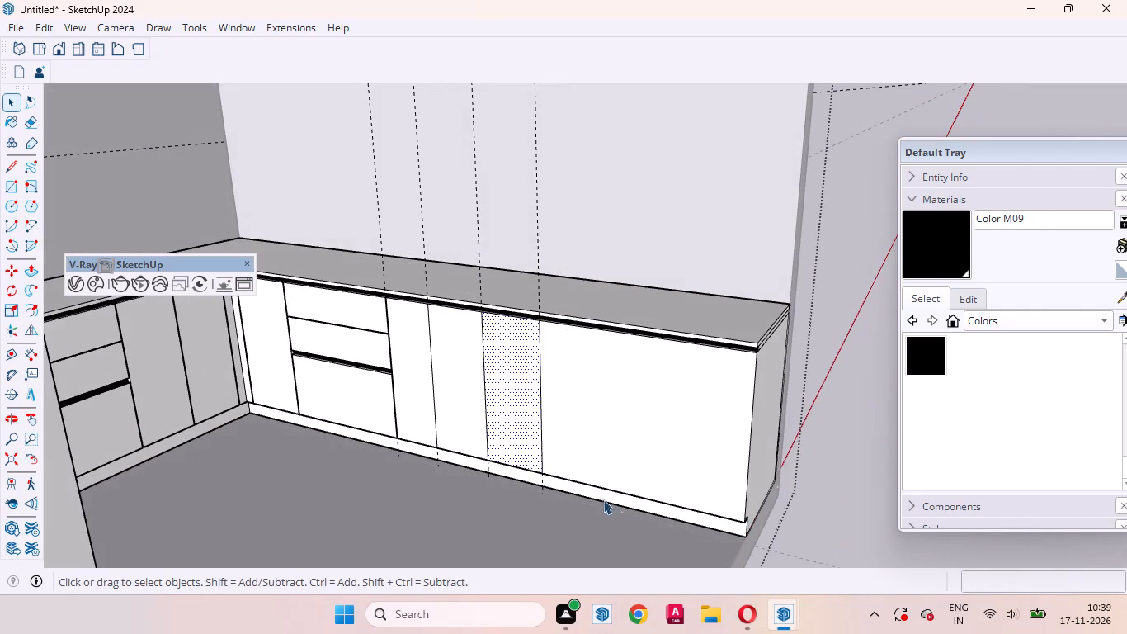
scroll(446, 353, up, 3)
middle_drag(400, 365, 516, 376)
scroll(521, 367, up, 3)
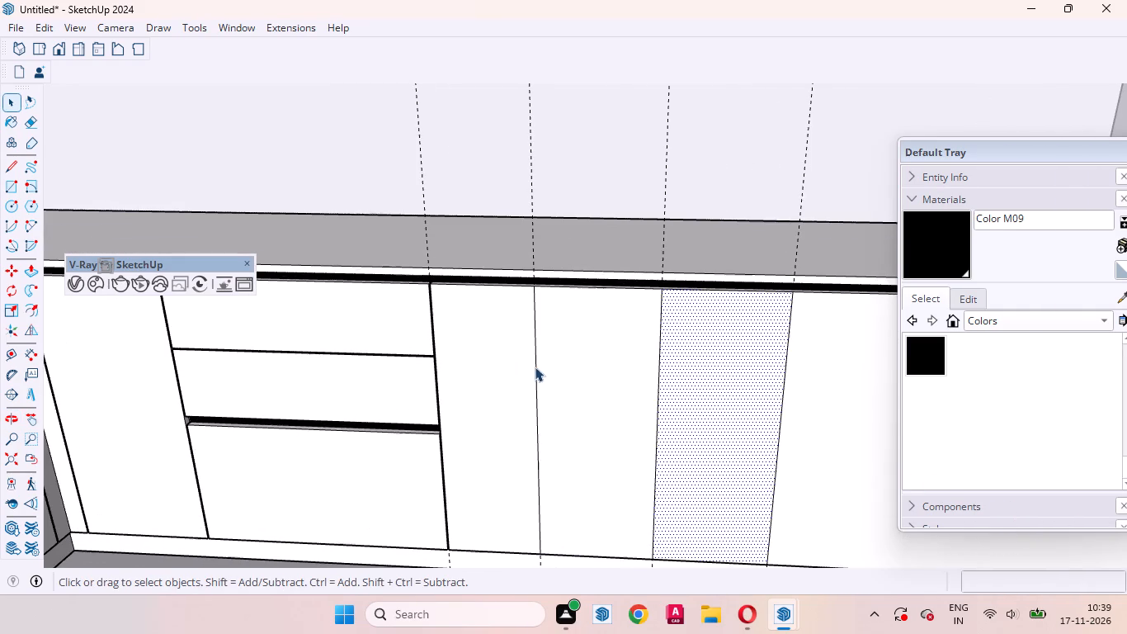
click(536, 357)
click(660, 343)
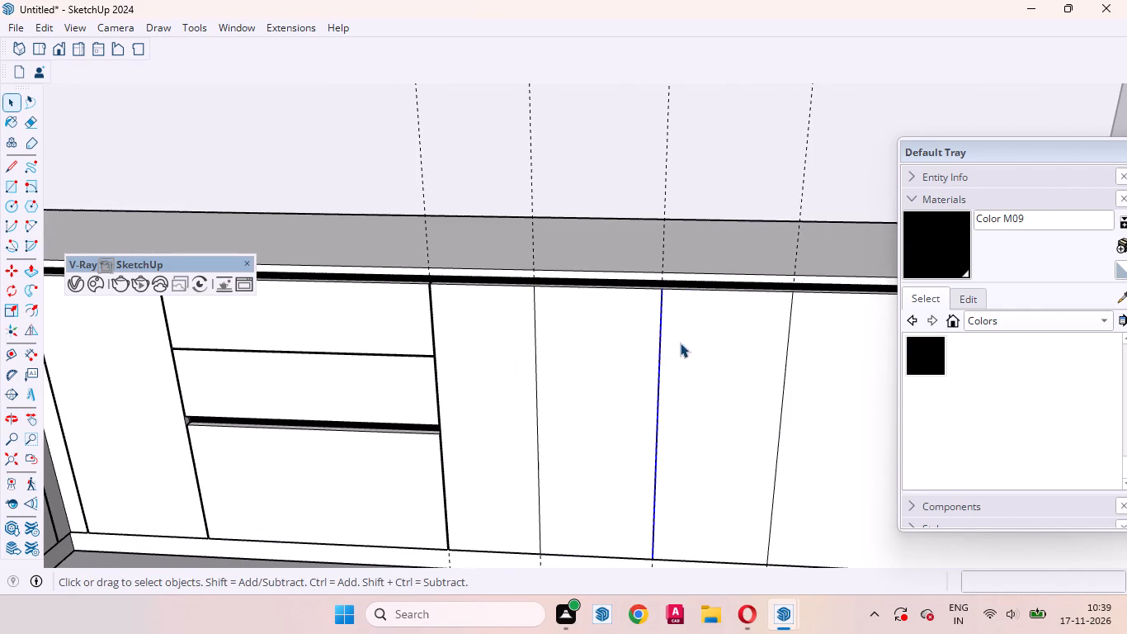
ctrl+click(536, 376)
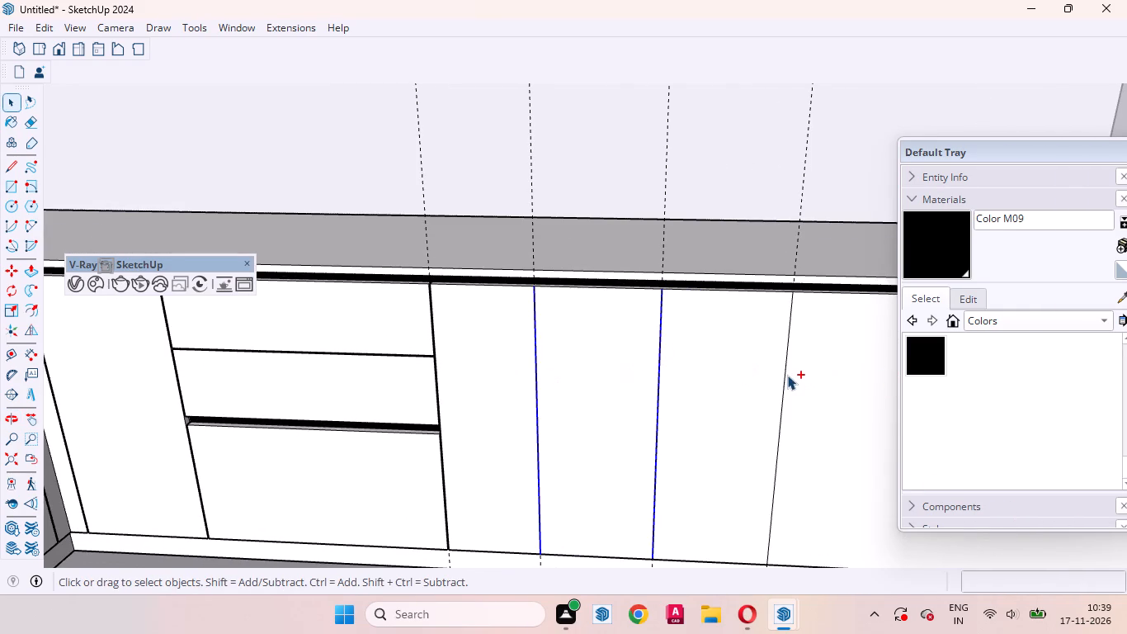
ctrl+click(787, 375)
key(m)
scroll(705, 413, up, 3)
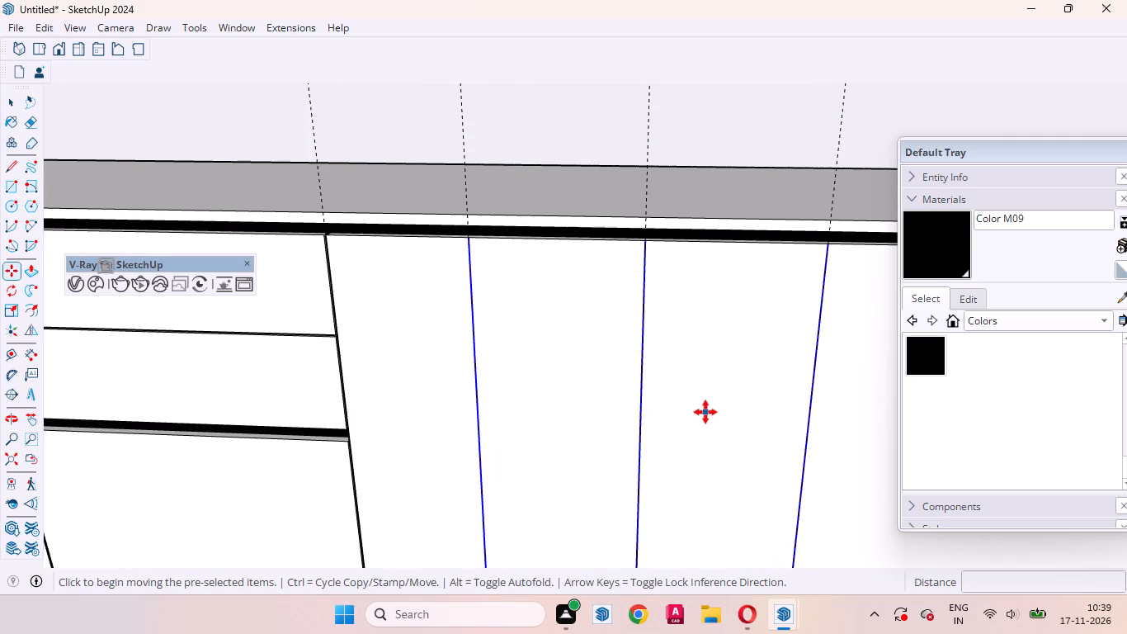
click(705, 412)
text(3mm)
key(Return)
key(space)
Push the three 3mm strips into the counter front to recess them as gaps, repeating the previous Push/Pull depth.
scroll(435, 225, up, 5)
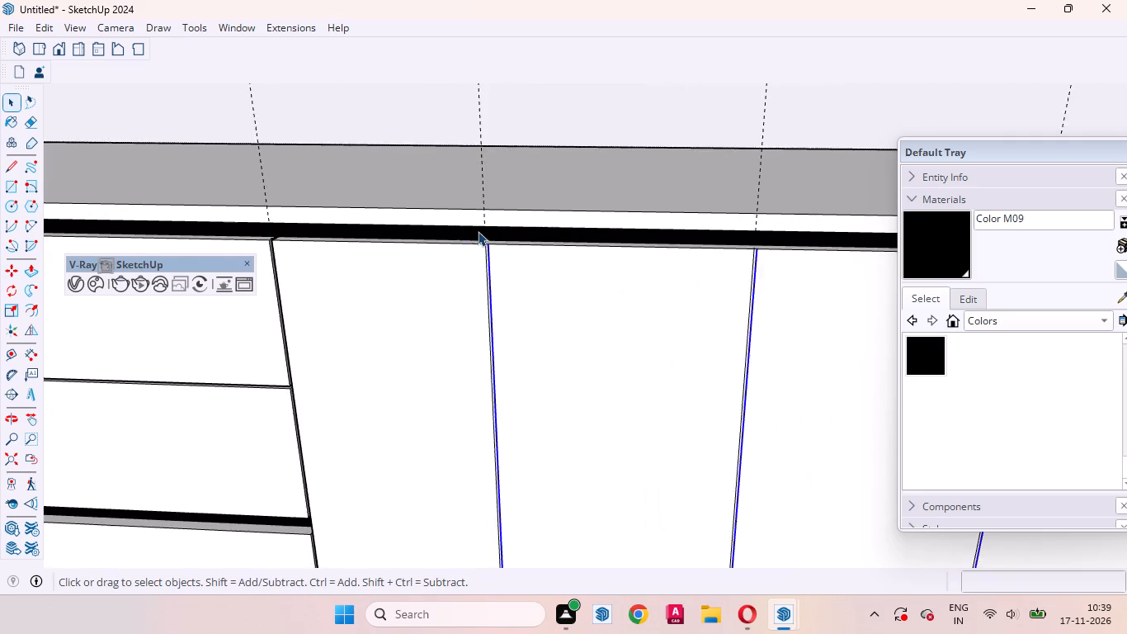
scroll(478, 231, up, 15)
click(484, 253)
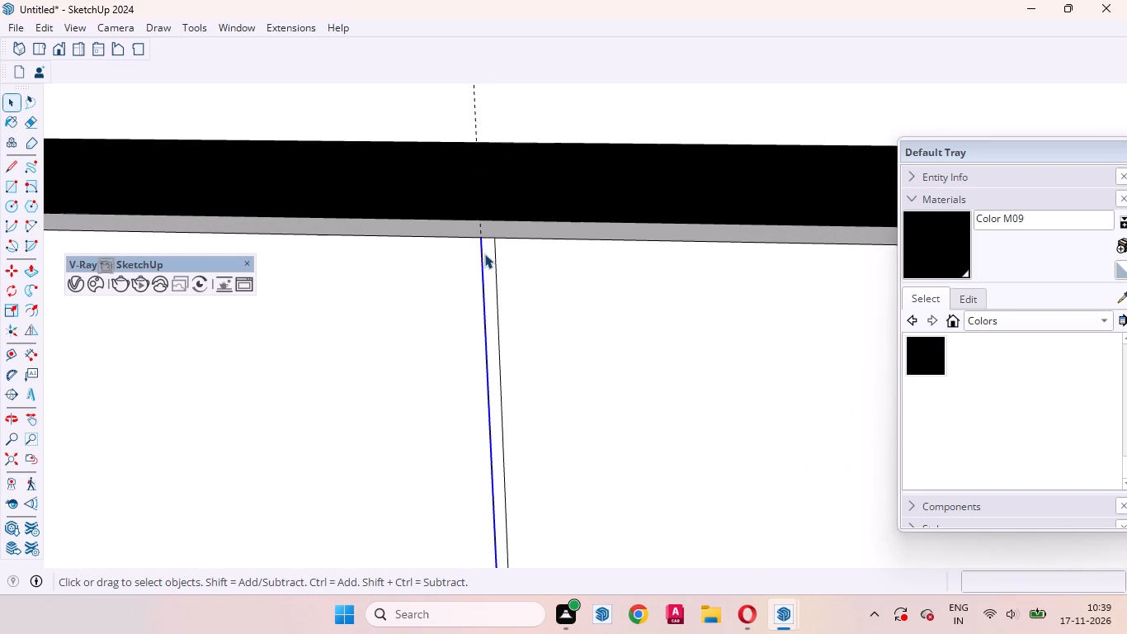
click(484, 253)
click(487, 258)
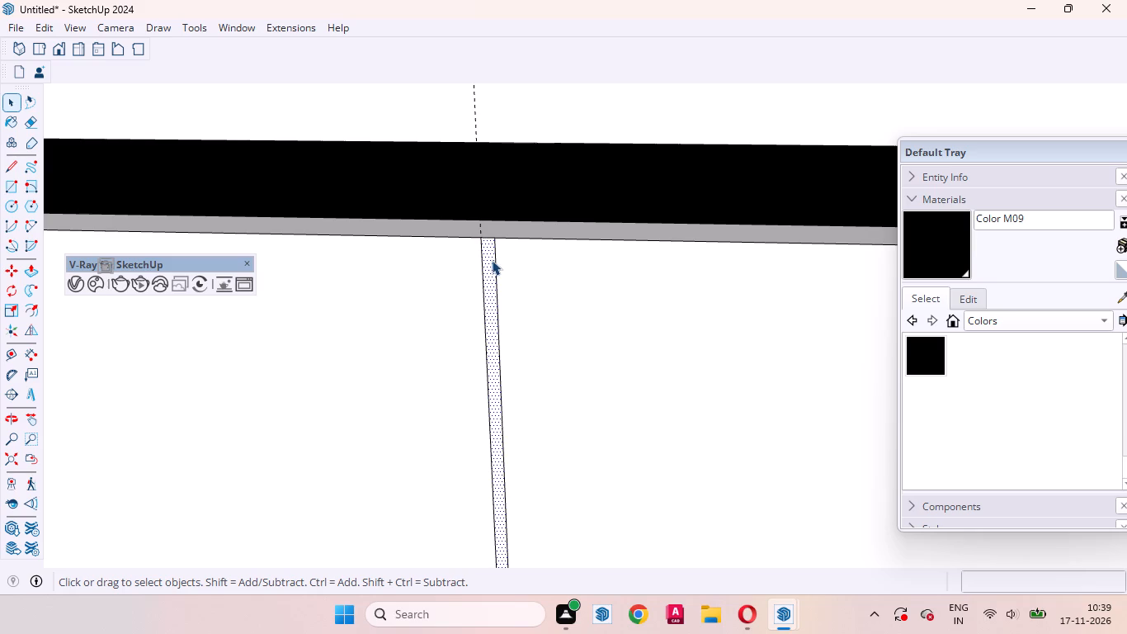
key(p)
double_click(492, 260)
scroll(452, 272, down, 9)
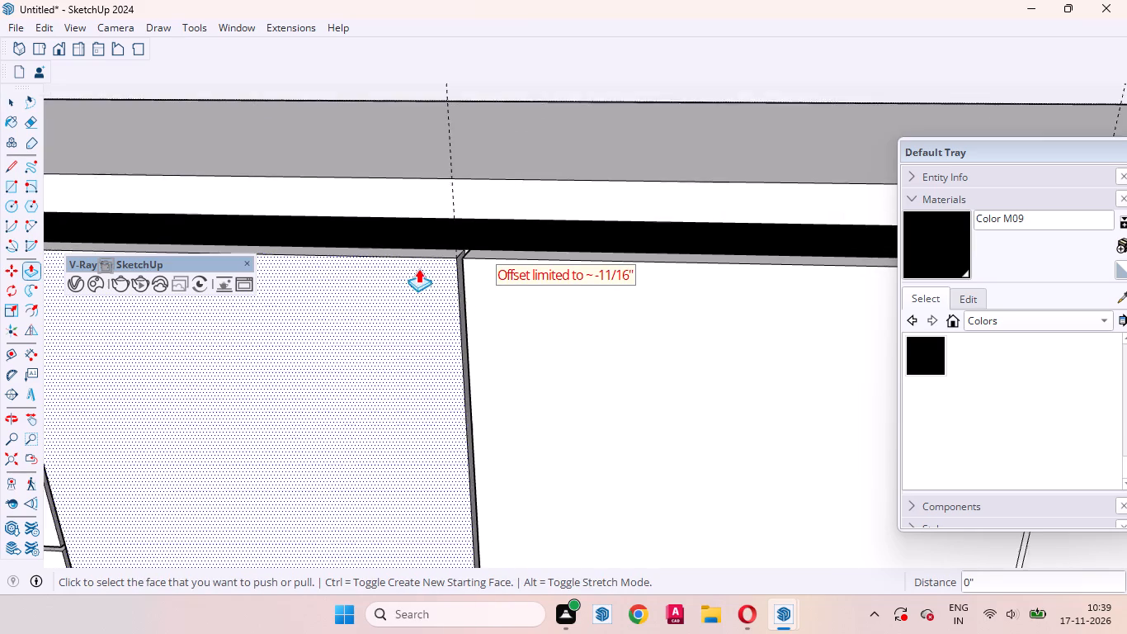
scroll(418, 268, down, 18)
scroll(548, 416, up, 8)
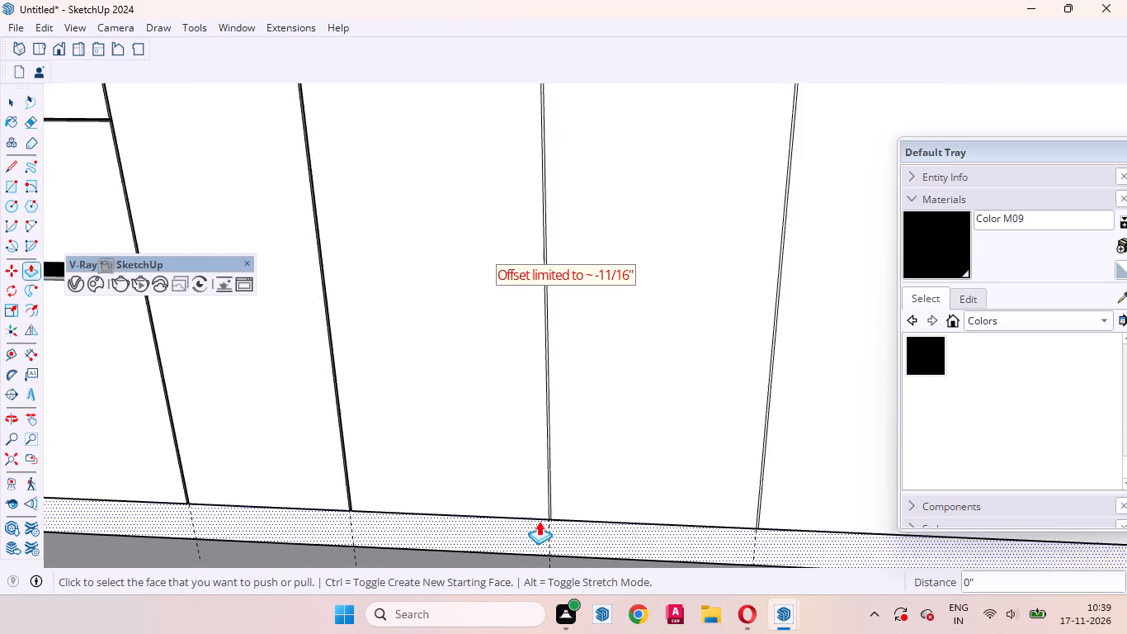
scroll(539, 521, up, 18)
double_click(559, 411)
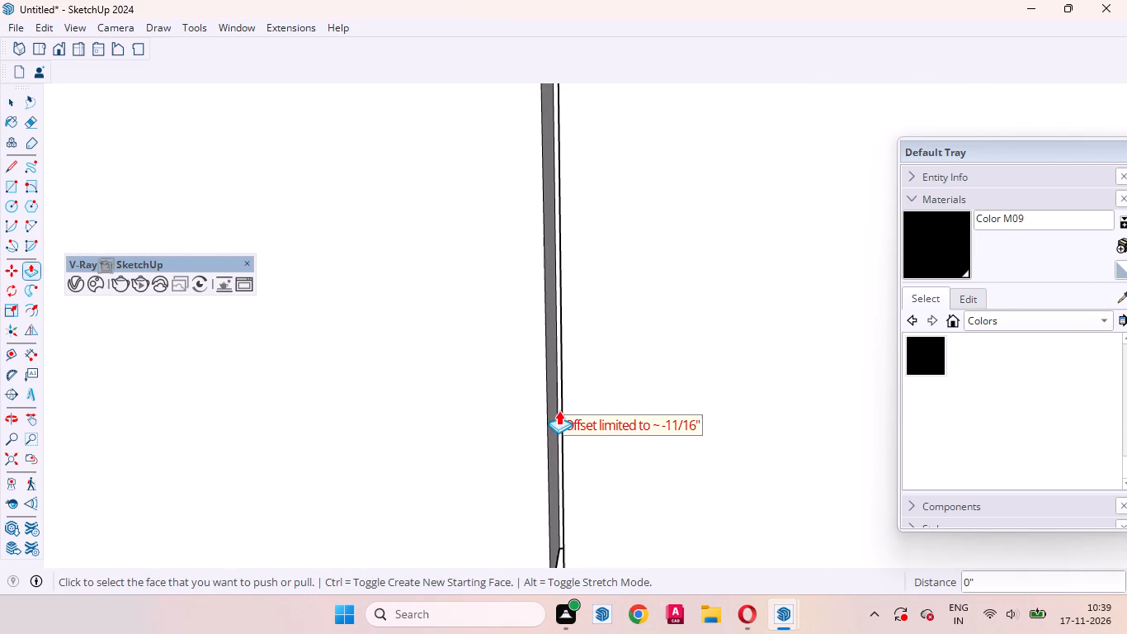
scroll(447, 388, down, 20)
scroll(447, 388, down, 4)
scroll(600, 343, up, 1)
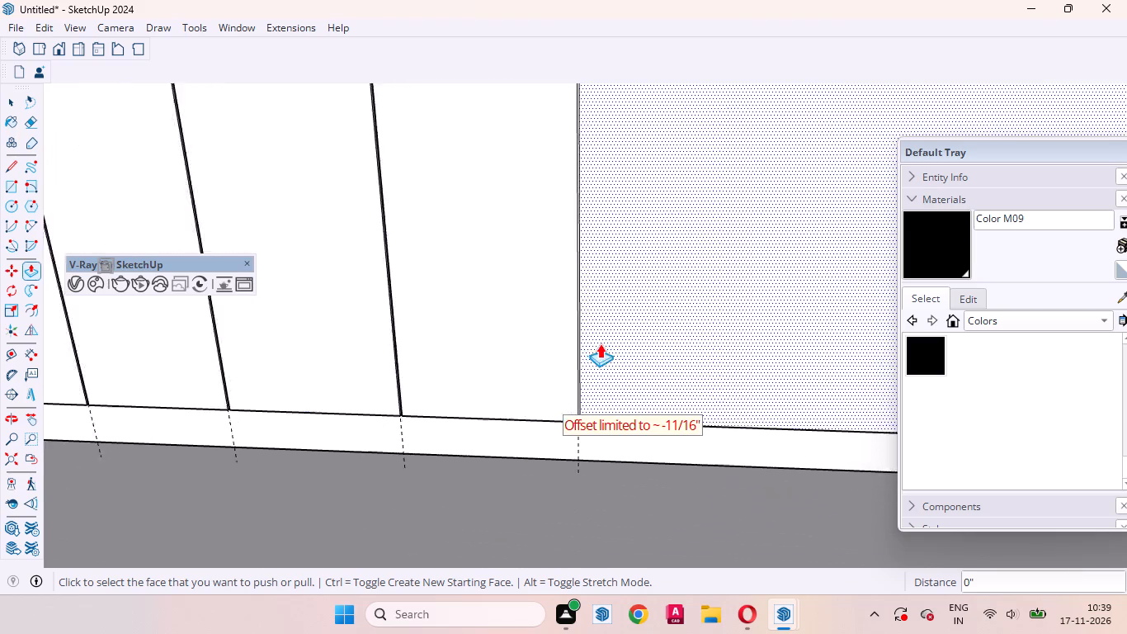
scroll(600, 343, up, 18)
double_click(576, 323)
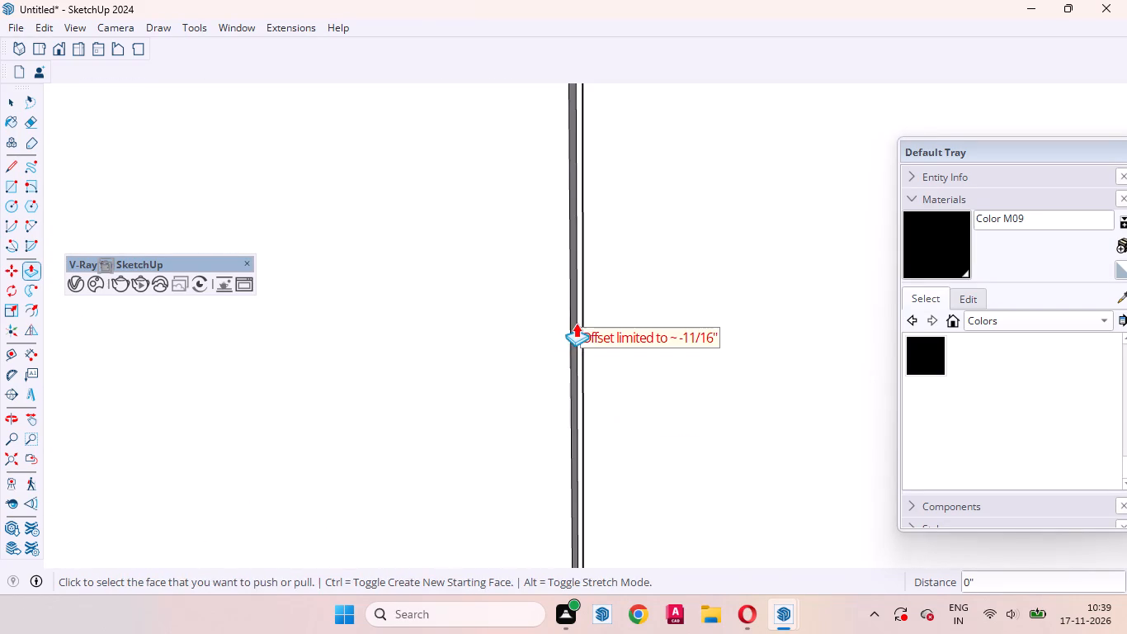
key(space)
Examine the gaps along the divided counter front and the wide undivided panel at its end.
scroll(554, 305, down, 9)
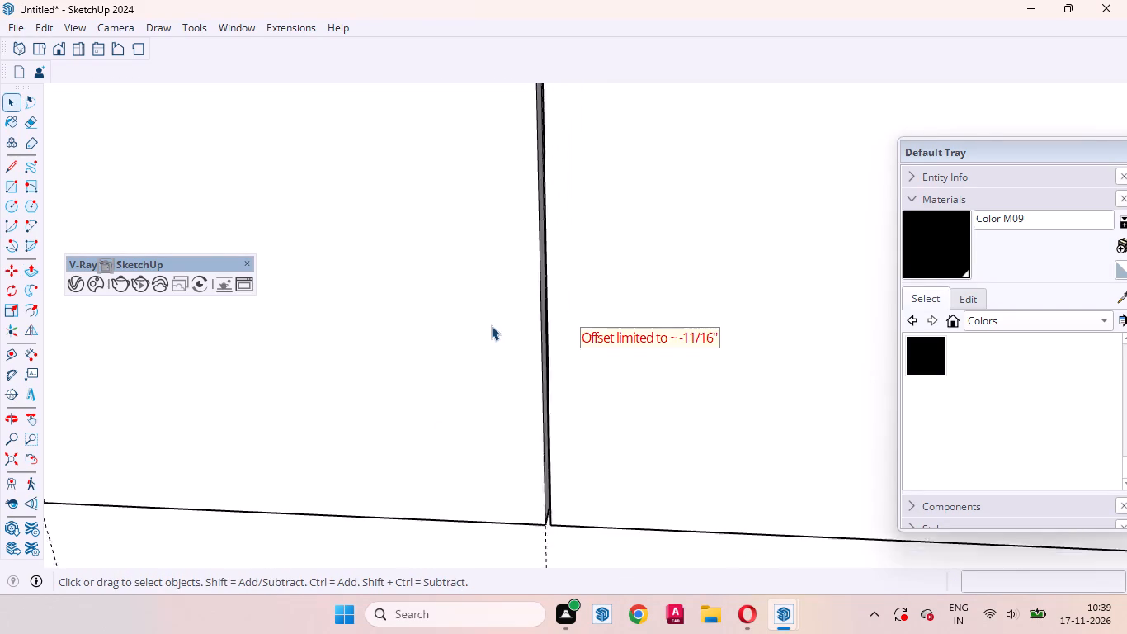
scroll(491, 325, down, 6)
scroll(540, 385, down, 8)
middle_drag(528, 391, 557, 468)
scroll(560, 468, down, 8)
click(27, 460)
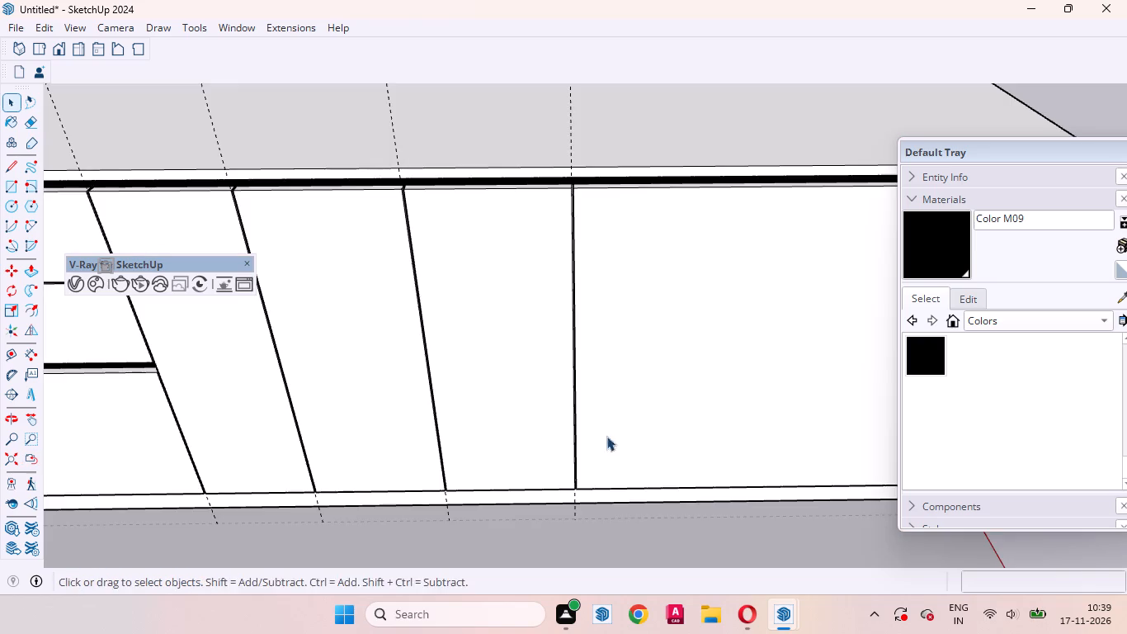
middle_drag(602, 468, 475, 414)
click(576, 340)
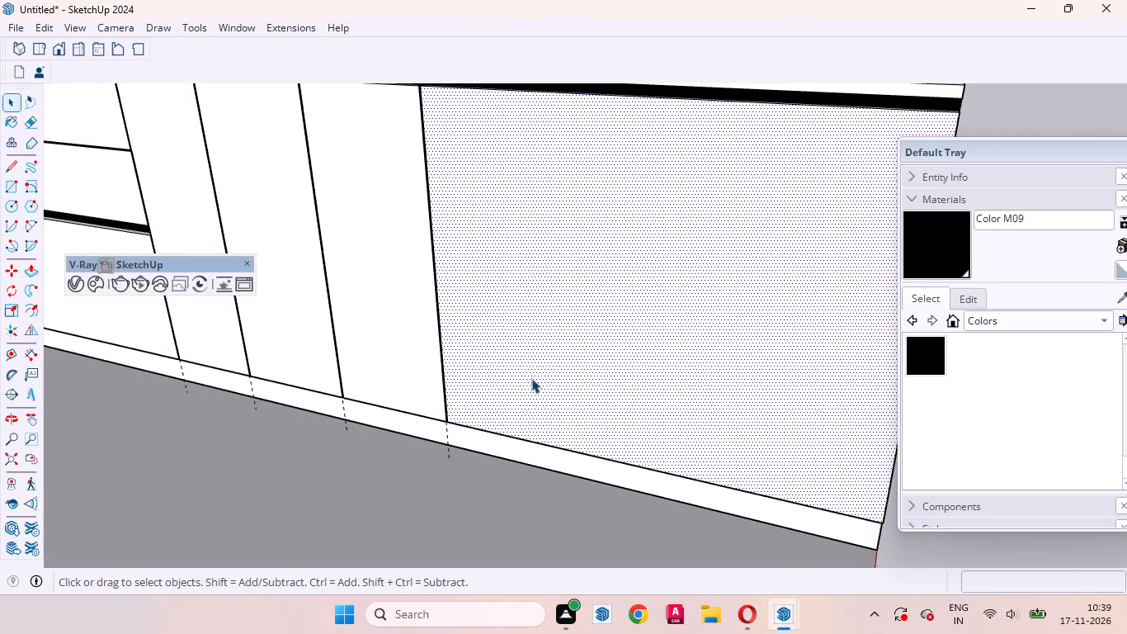
middle_drag(567, 384, 622, 377)
scroll(538, 425, down, 4)
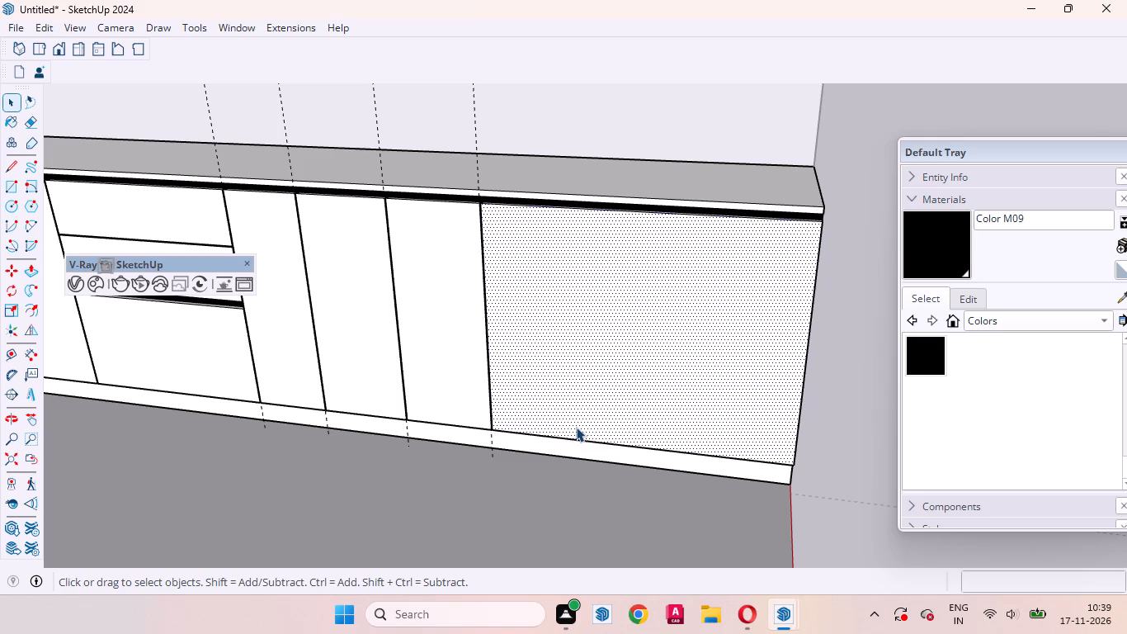
scroll(504, 220, up, 2)
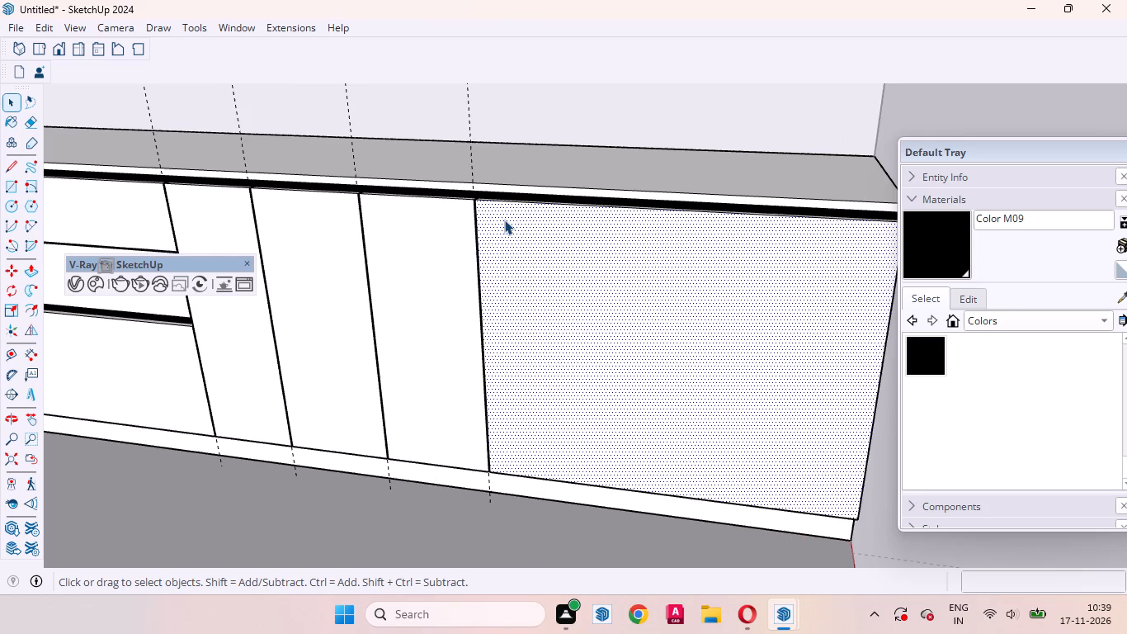
Search the 3D Warehouse for "wicker basket".
click(234, 24)
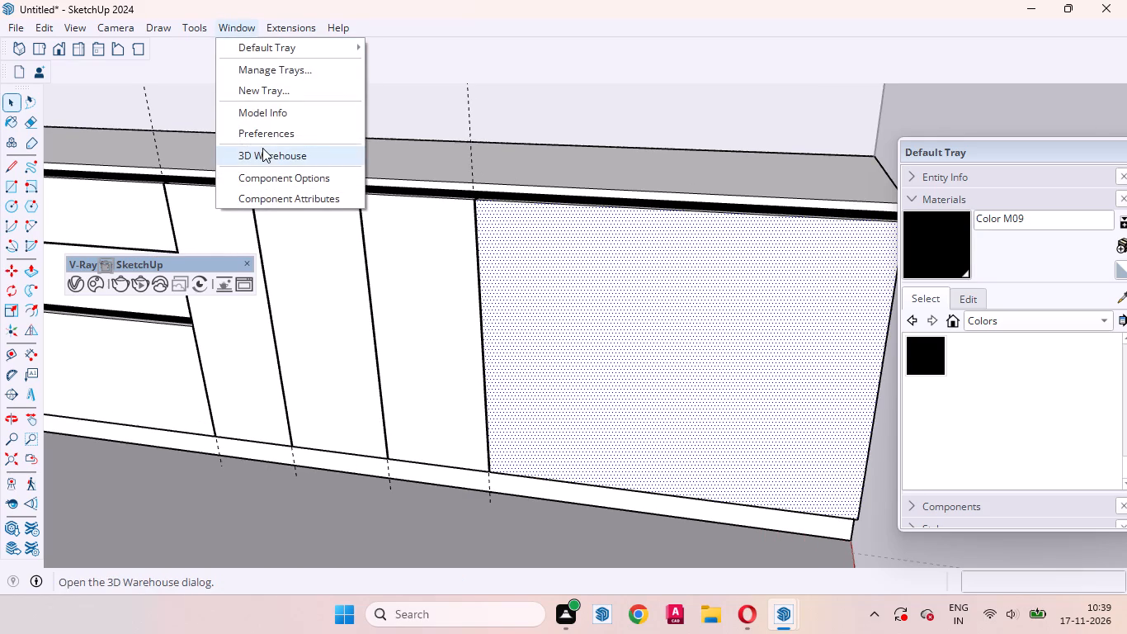
click(262, 148)
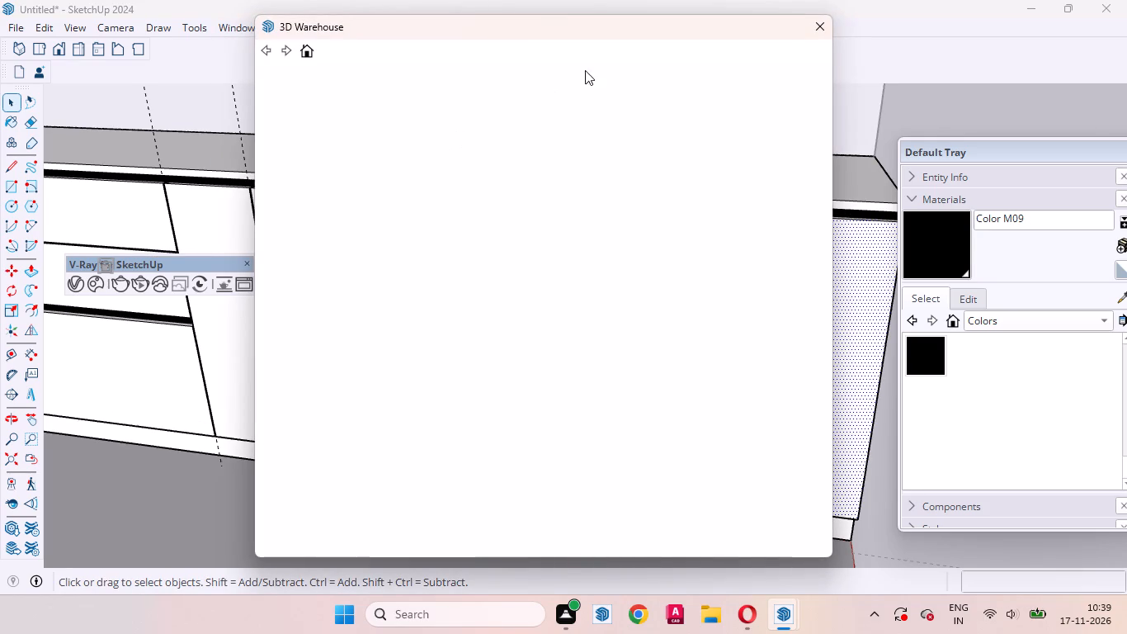
drag(580, 37, 495, 60)
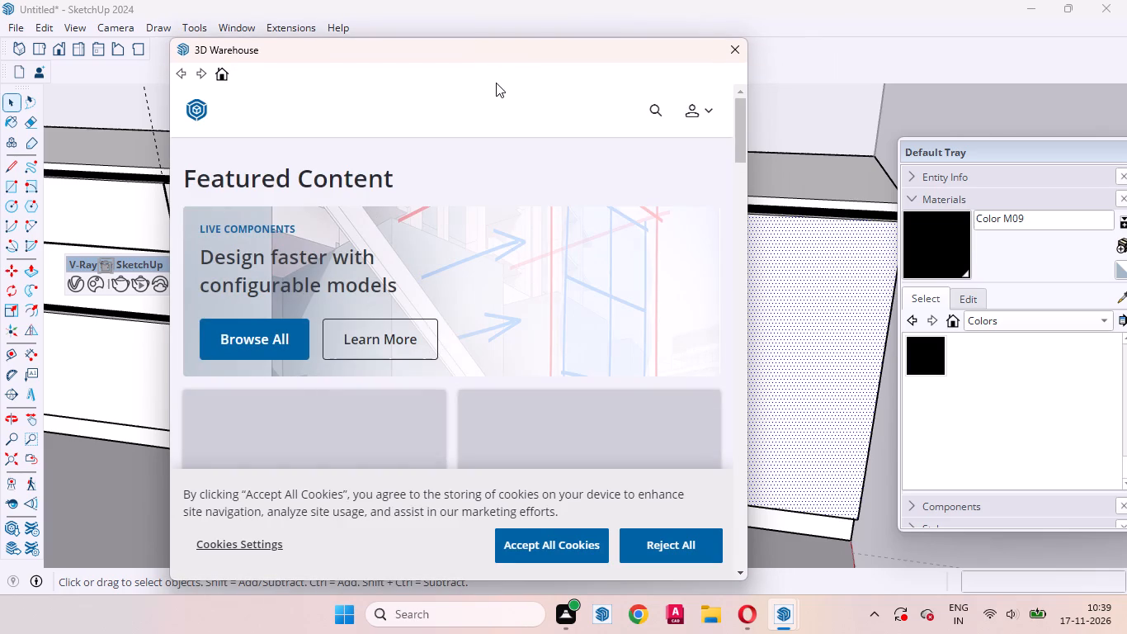
click(659, 106)
click(498, 125)
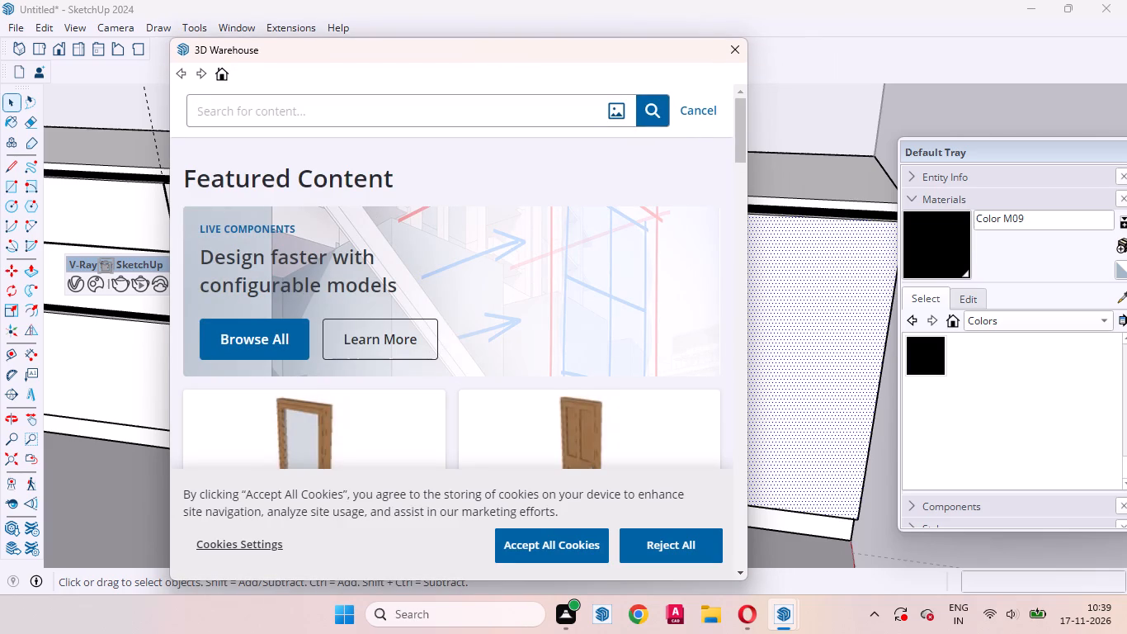
text(wicker)
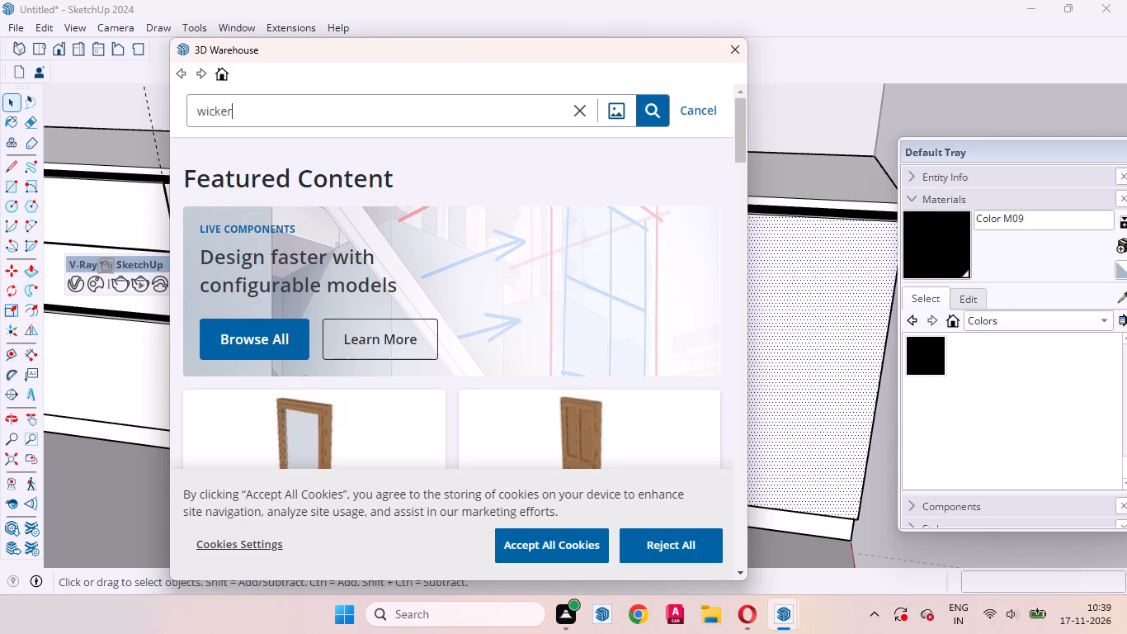
key(space)
text(baskety)
key(BackSpace)
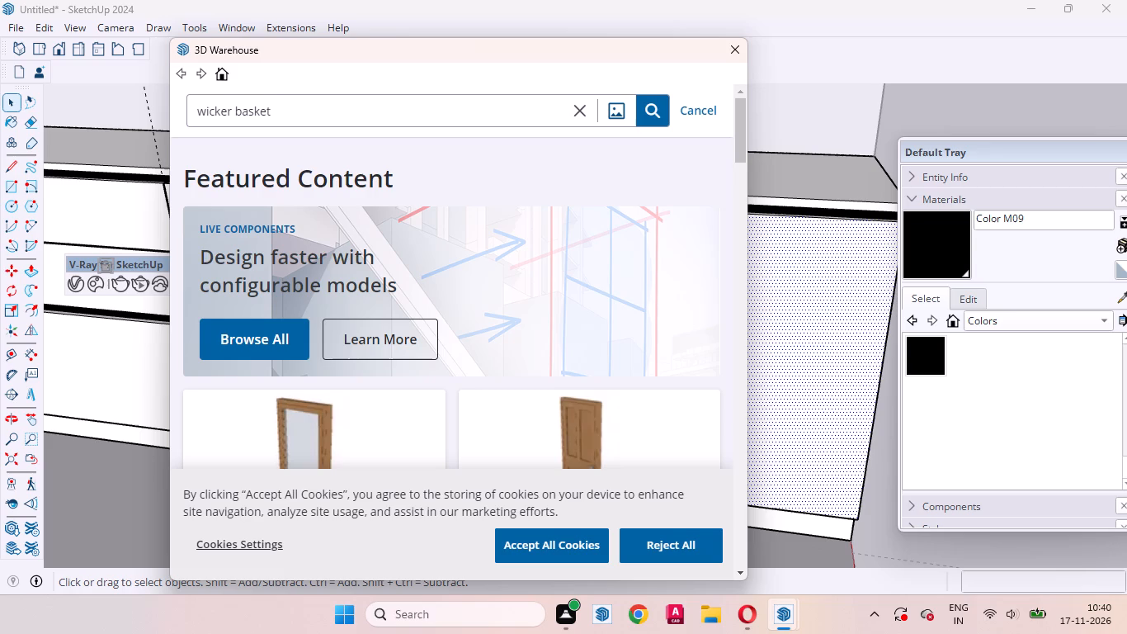
key(t)
key(Return)
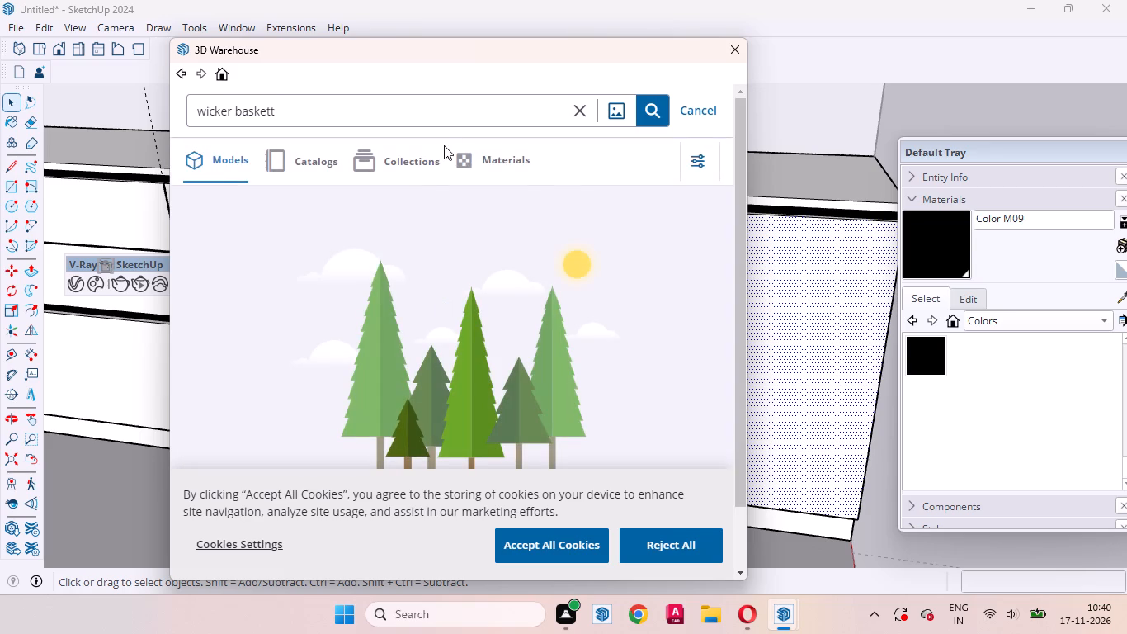
click(318, 108)
key(BackSpace)
key(Return)
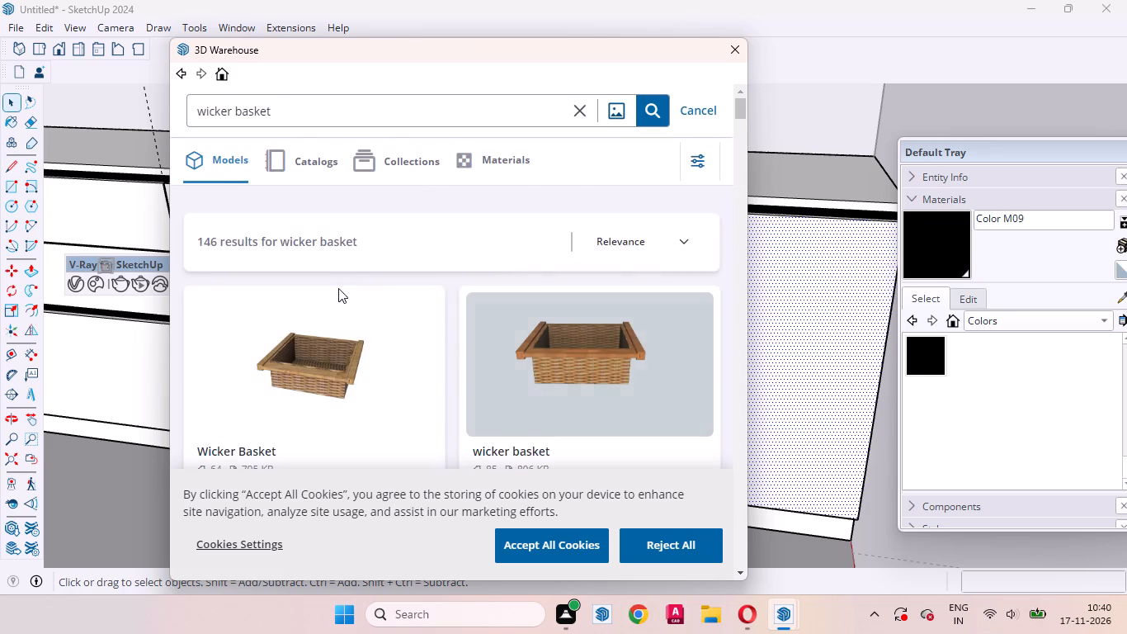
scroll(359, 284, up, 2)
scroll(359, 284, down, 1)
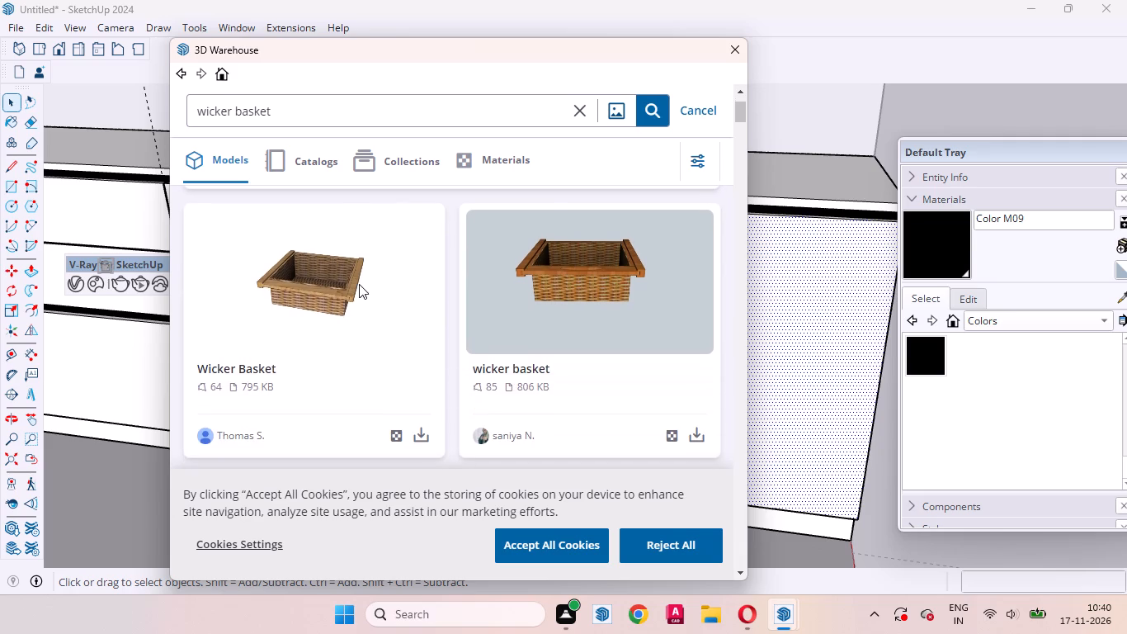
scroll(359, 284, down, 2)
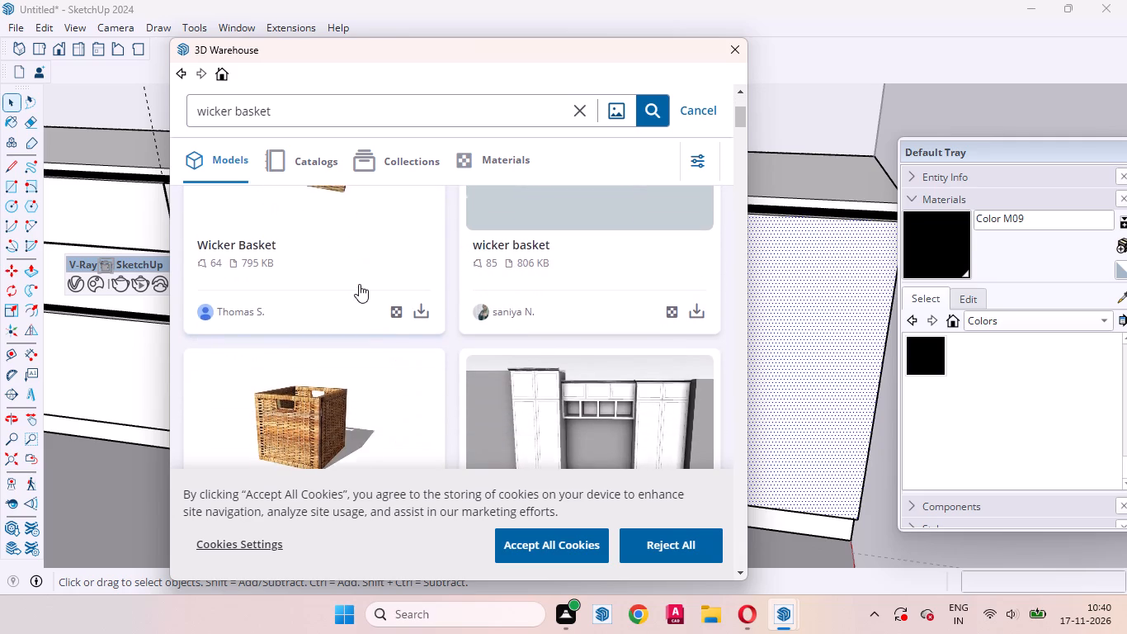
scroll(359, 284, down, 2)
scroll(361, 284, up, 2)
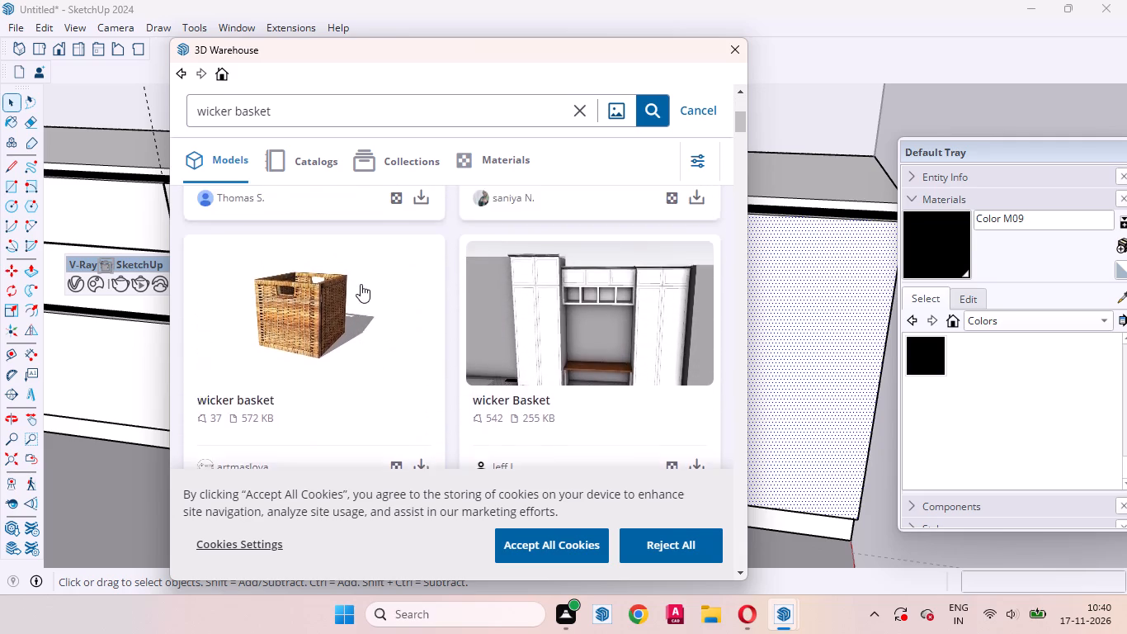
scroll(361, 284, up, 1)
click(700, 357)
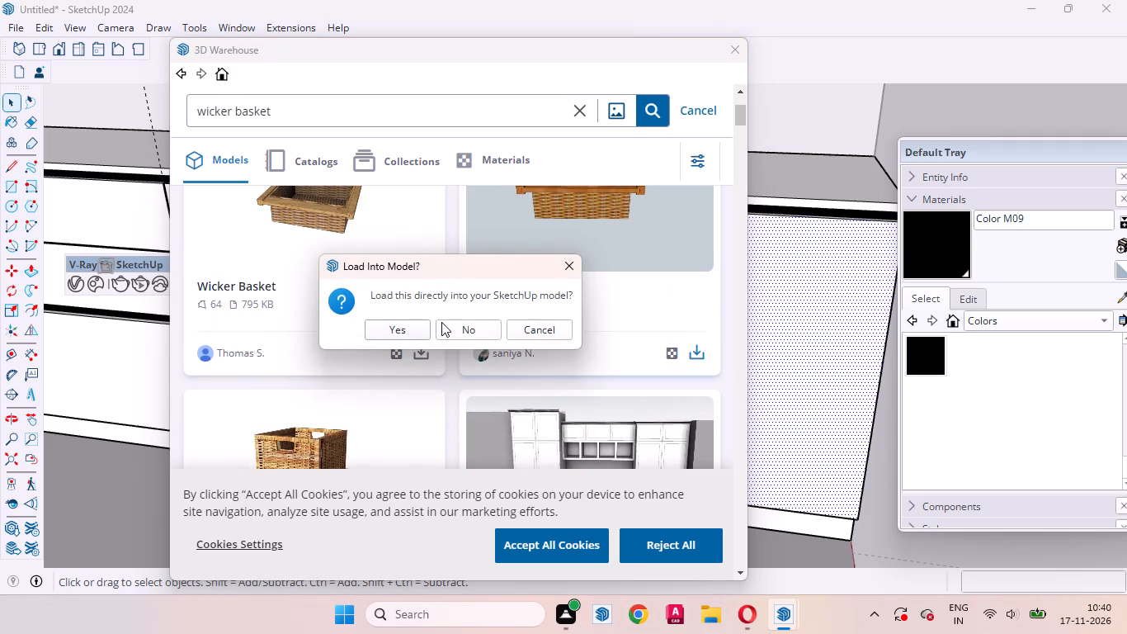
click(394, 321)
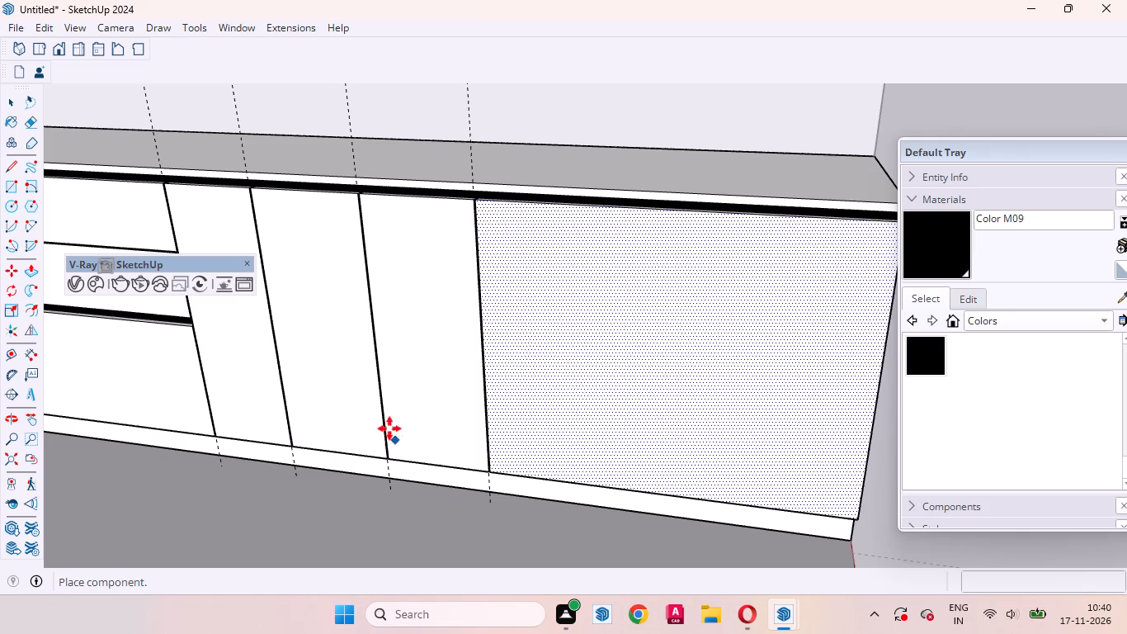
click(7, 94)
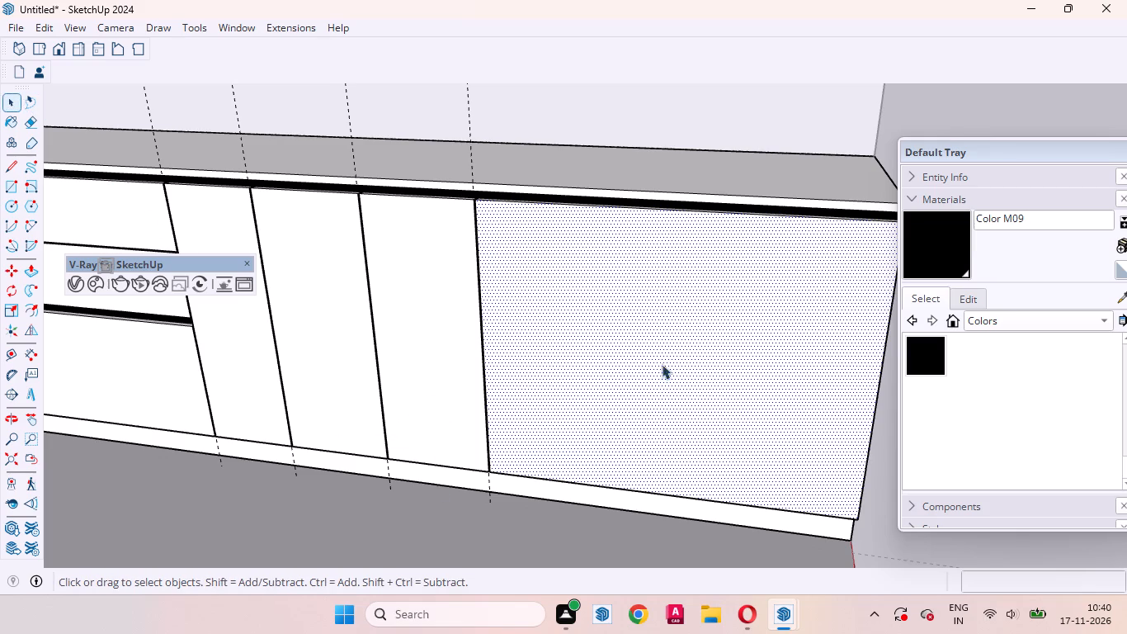
Delete the dashed construction guide lines that extend above the kitchen room.
scroll(552, 399, down, 12)
middle_drag(576, 467, 258, 497)
scroll(420, 463, down, 2)
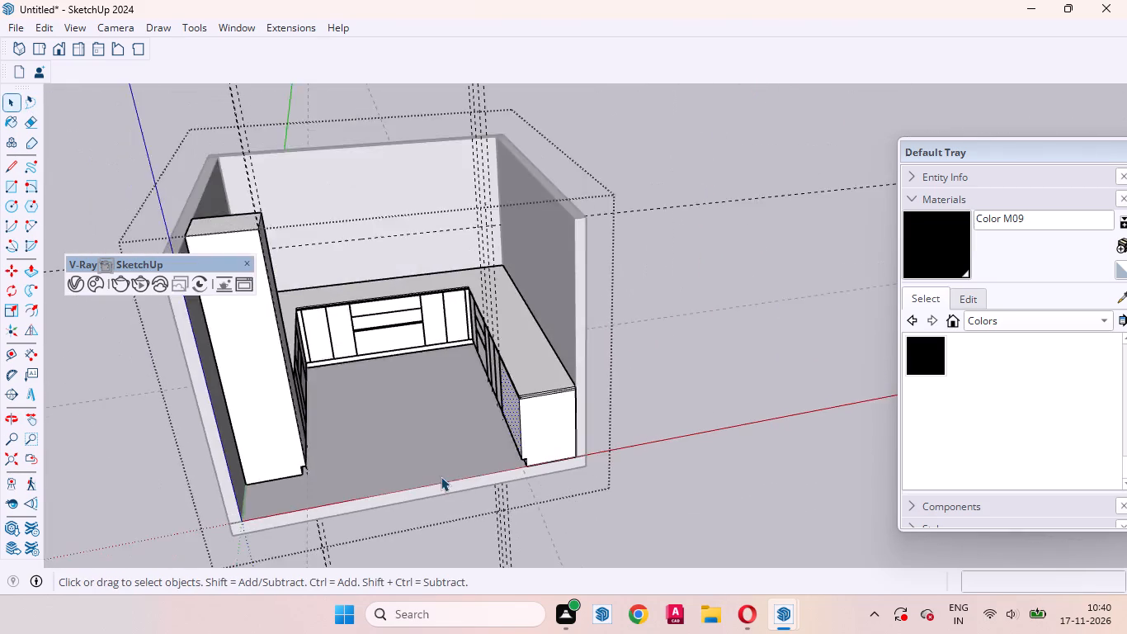
scroll(441, 476, down, 6)
middle_drag(568, 480, 818, 543)
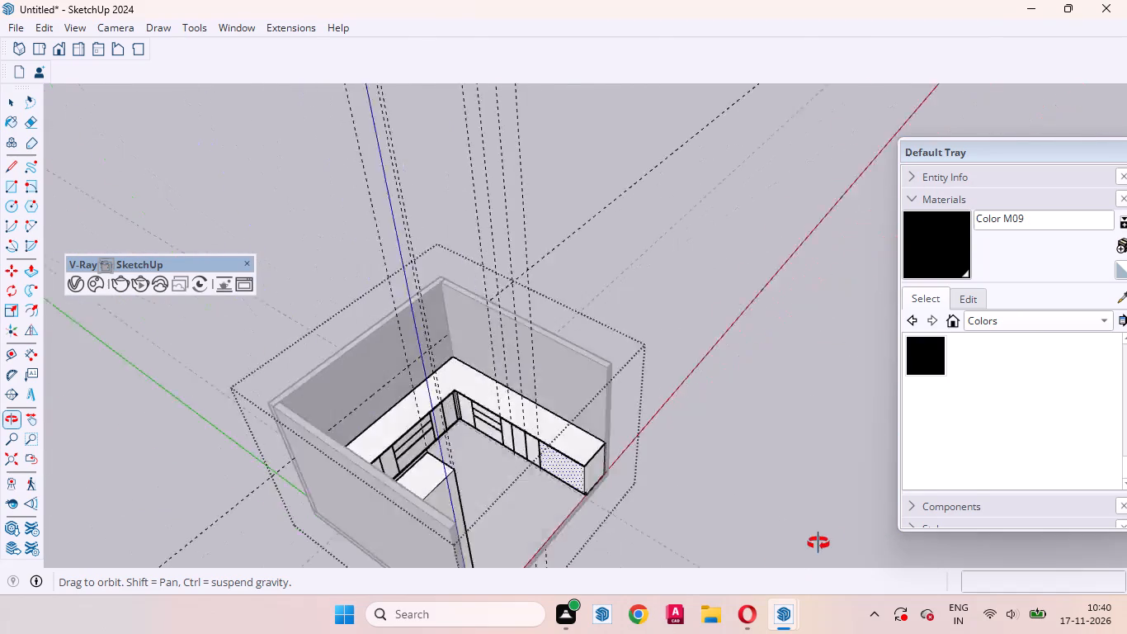
middle_drag(818, 543, 832, 495)
drag(657, 226, 111, 23)
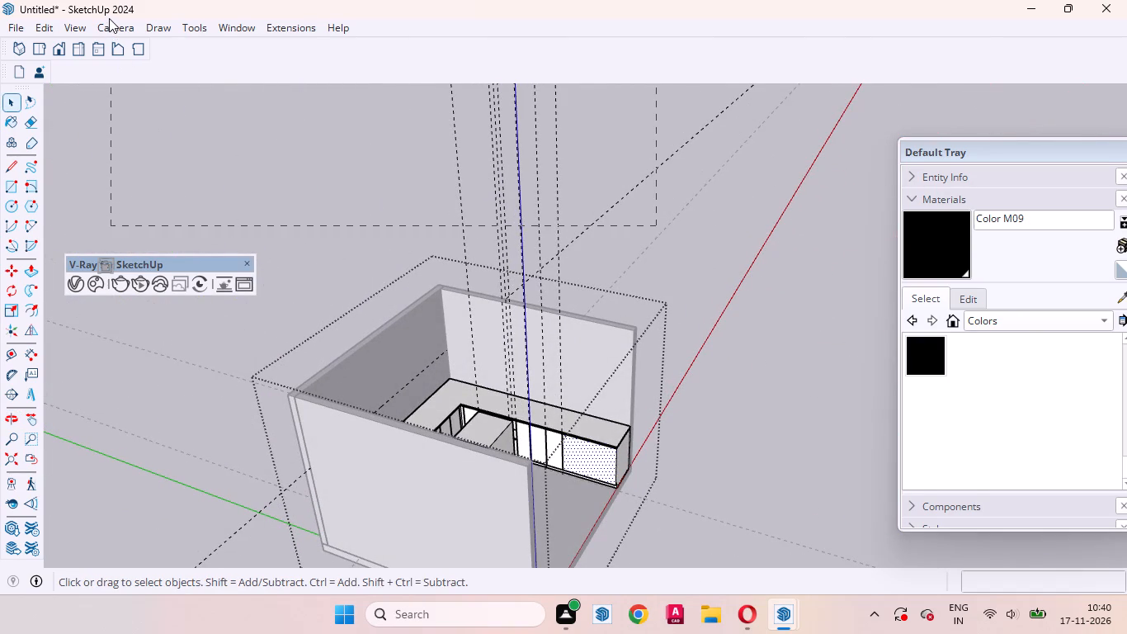
key(Delete)
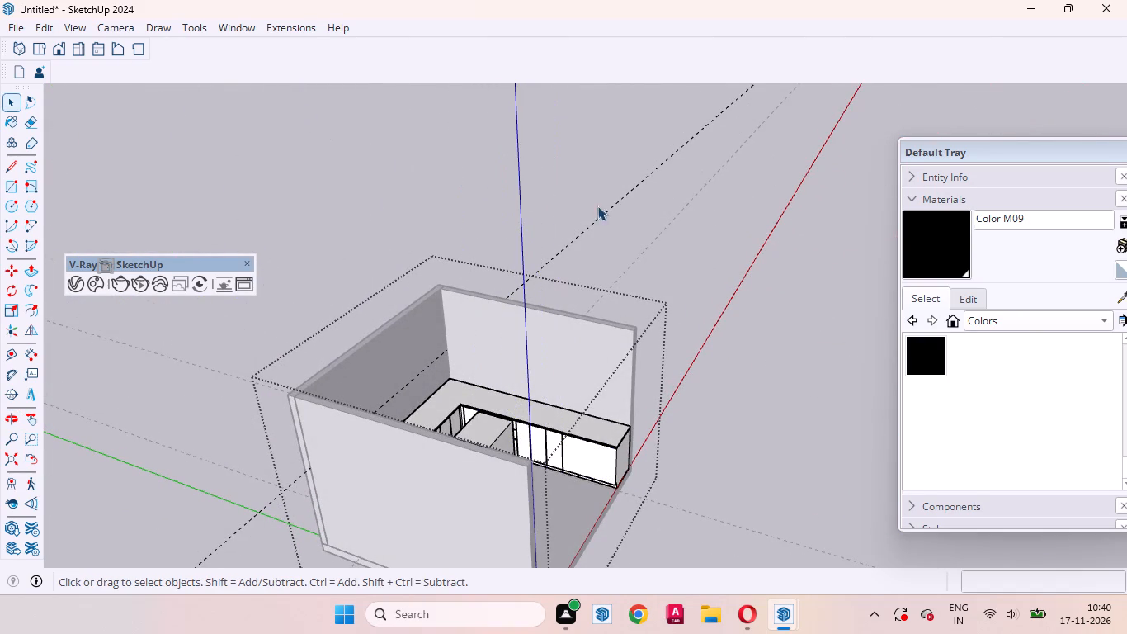
drag(788, 226, 472, 0)
key(Delete)
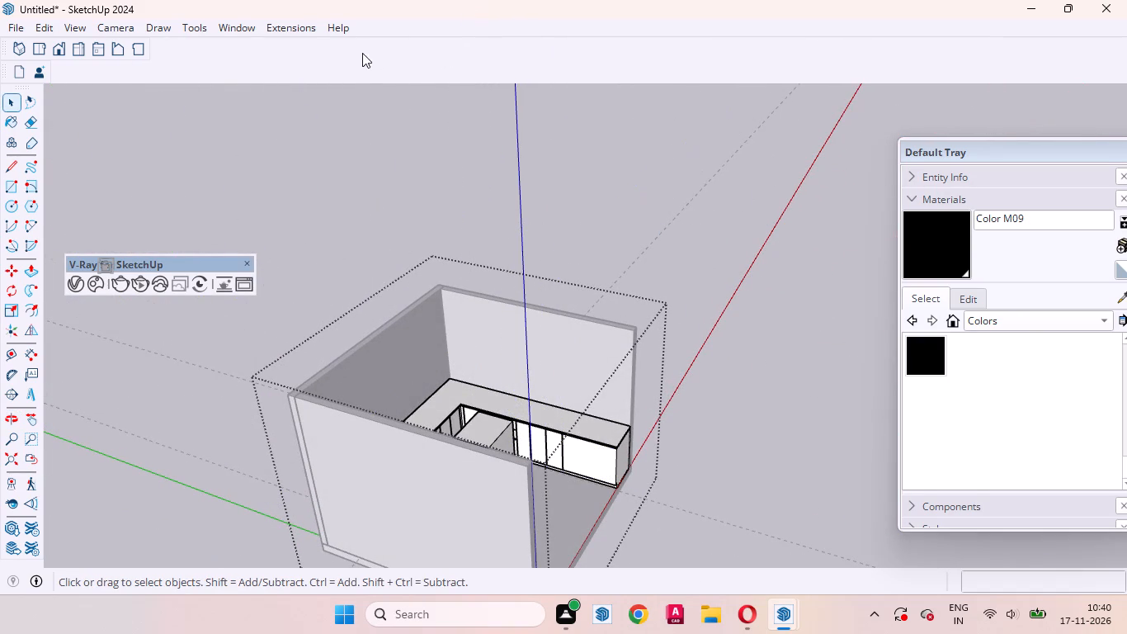
Load the 806 KB "wicker basket" model from the 3D Warehouse and place it on the kitchen floor near the wide end panel.
click(238, 30)
click(271, 149)
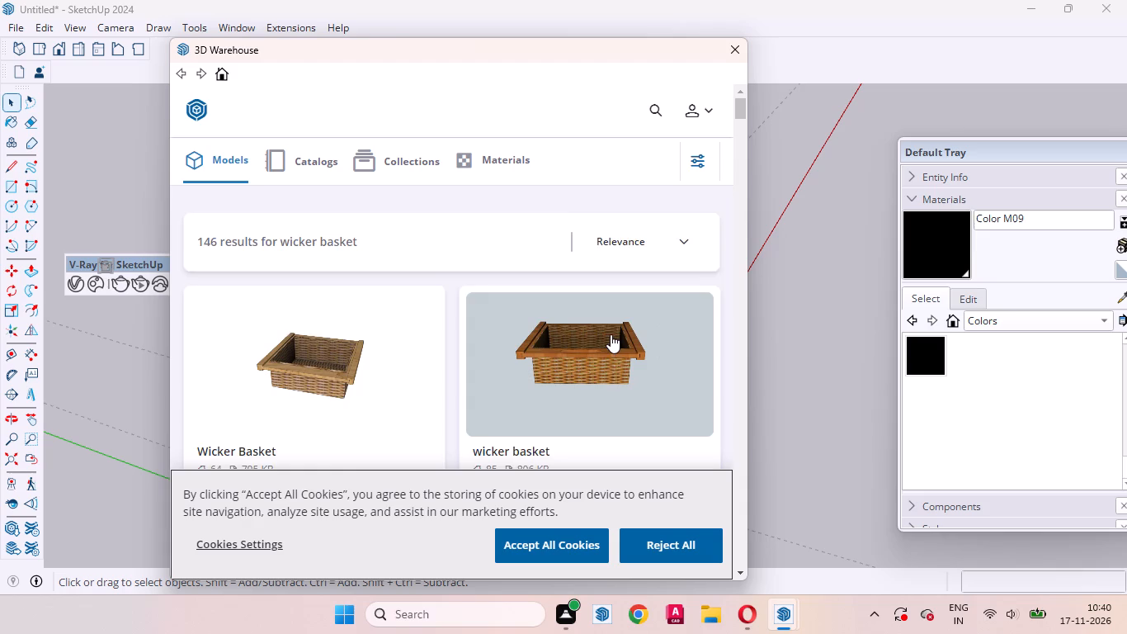
scroll(611, 336, down, 2)
click(699, 352)
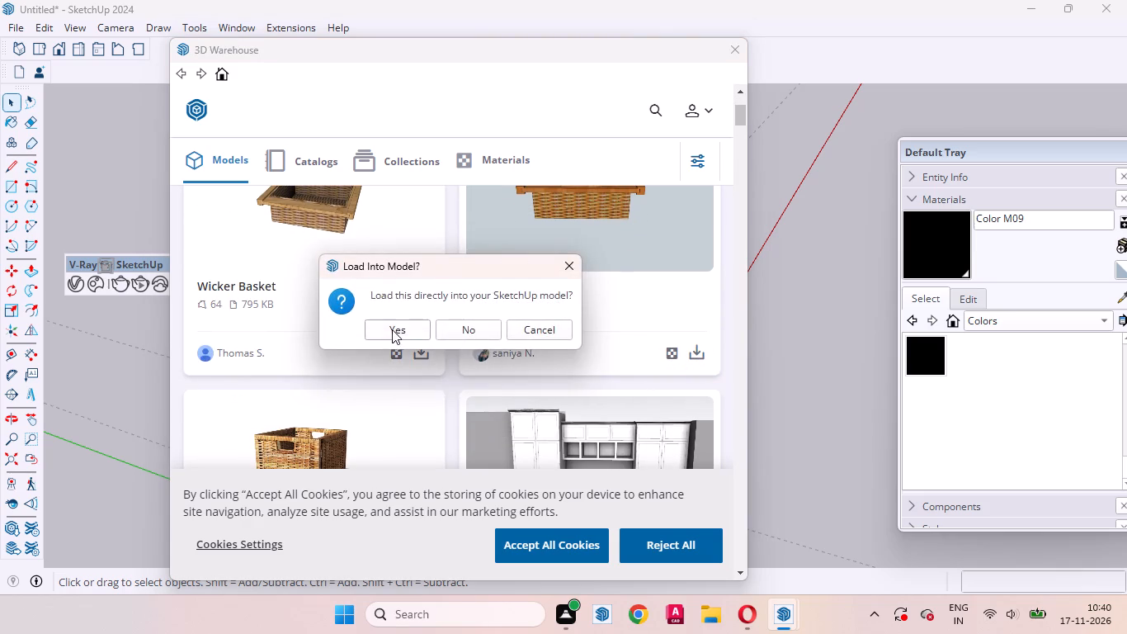
click(390, 329)
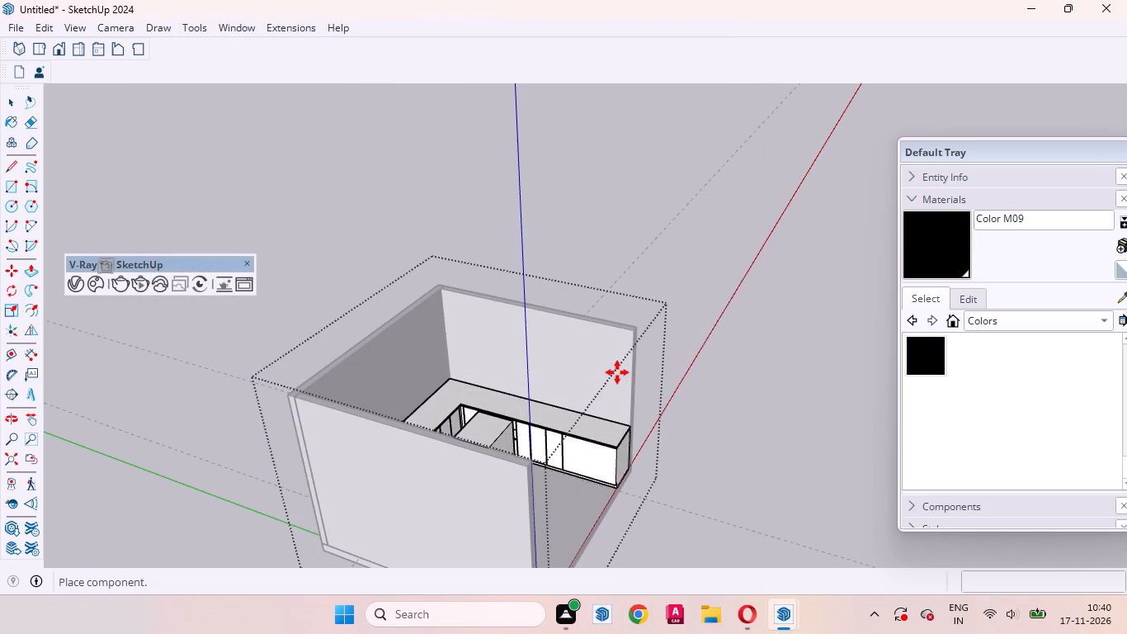
click(577, 485)
Move the wicker basket out of the room to the open ground beside the counter's end side.
scroll(577, 485, up, 12)
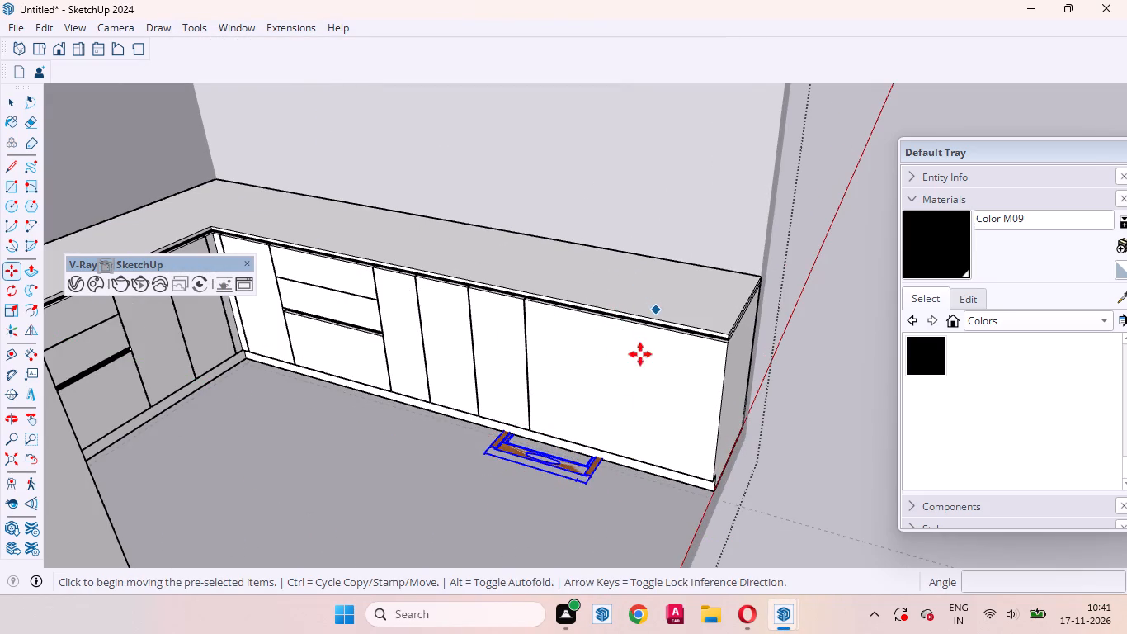
click(593, 490)
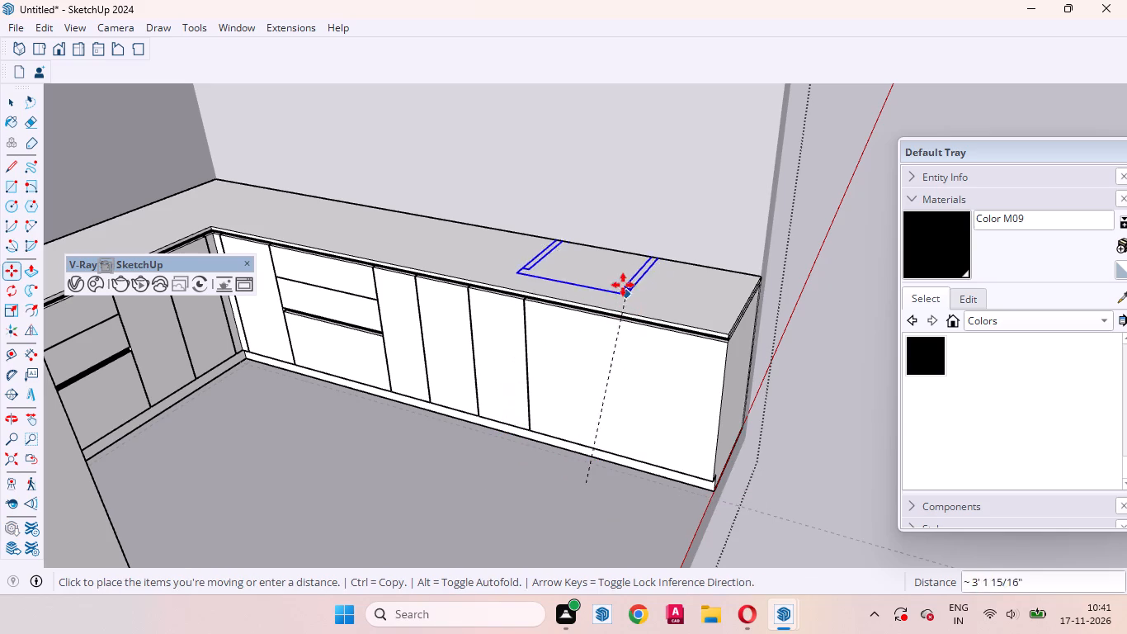
middle_drag(474, 521, 408, 506)
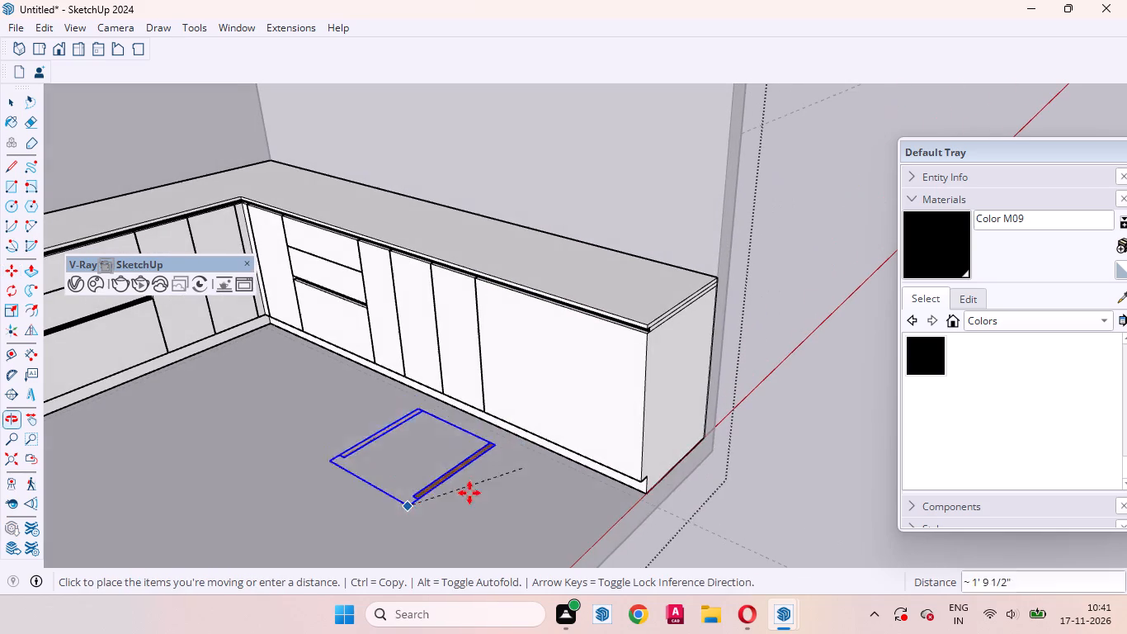
click(801, 513)
key(space)
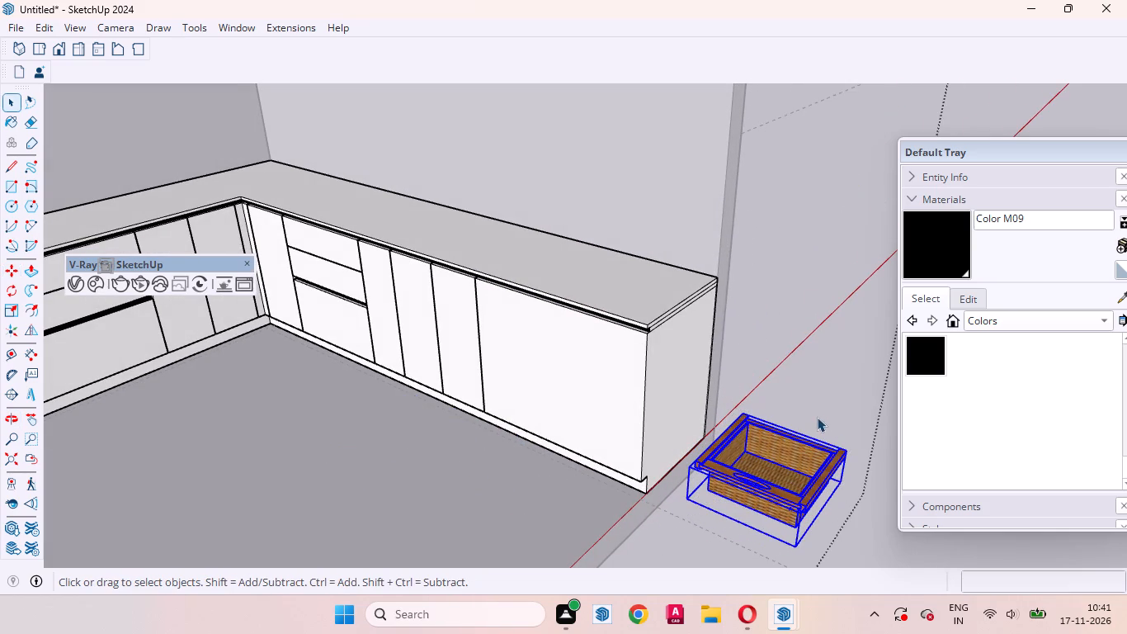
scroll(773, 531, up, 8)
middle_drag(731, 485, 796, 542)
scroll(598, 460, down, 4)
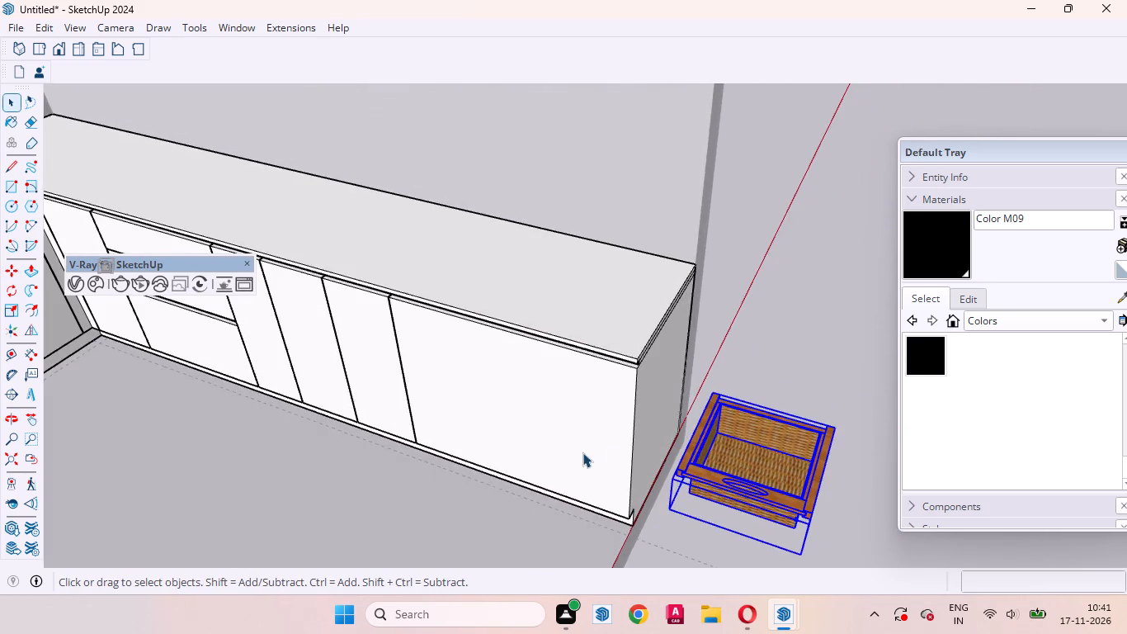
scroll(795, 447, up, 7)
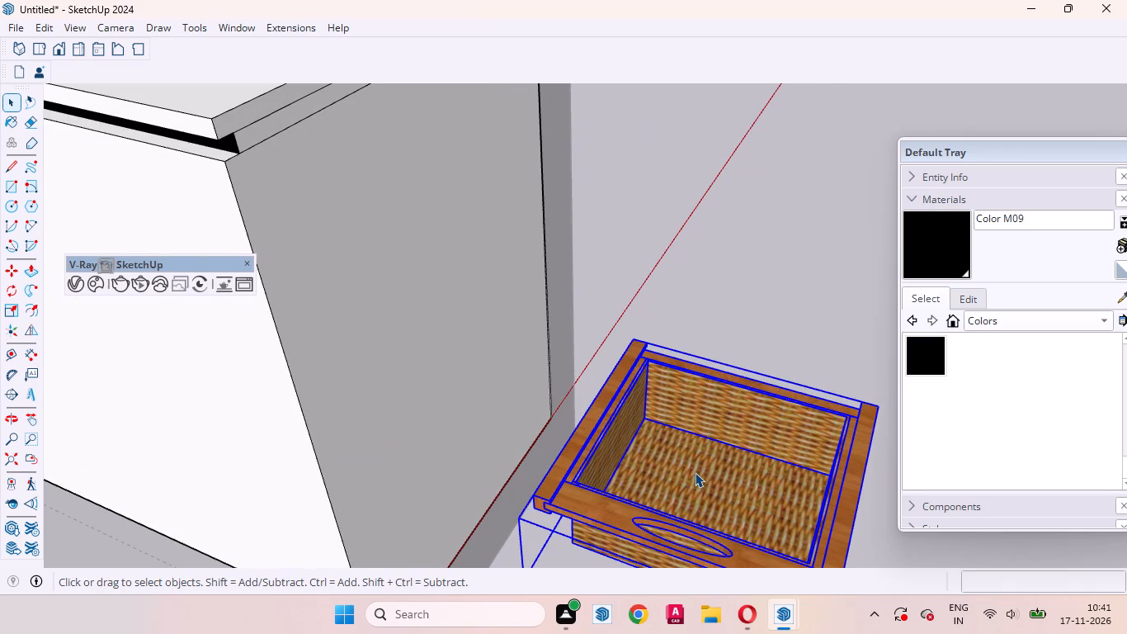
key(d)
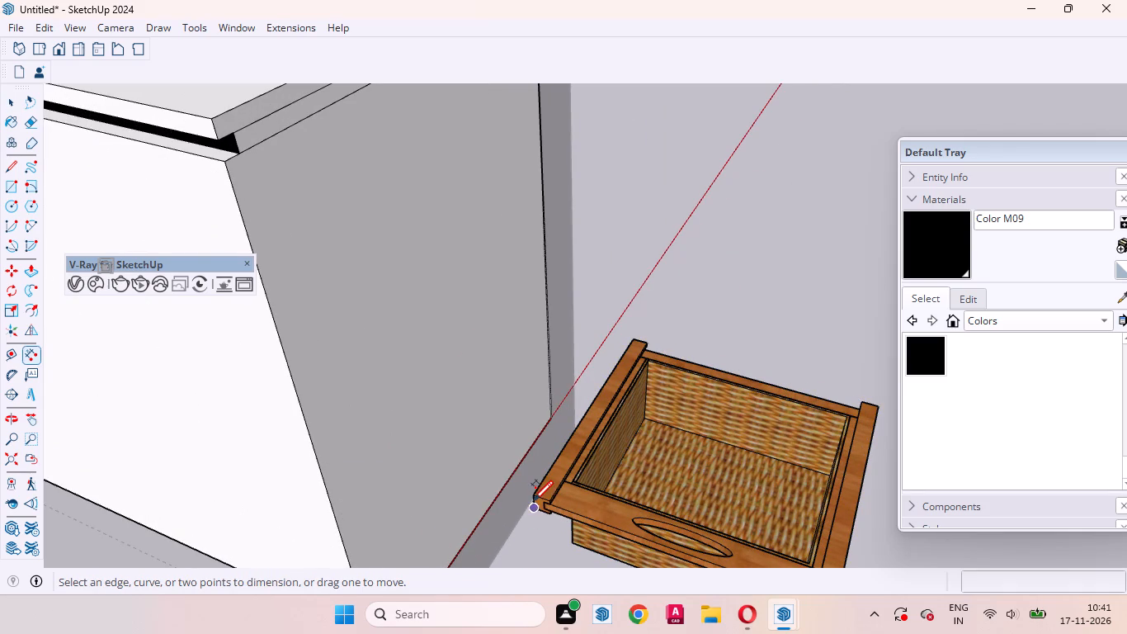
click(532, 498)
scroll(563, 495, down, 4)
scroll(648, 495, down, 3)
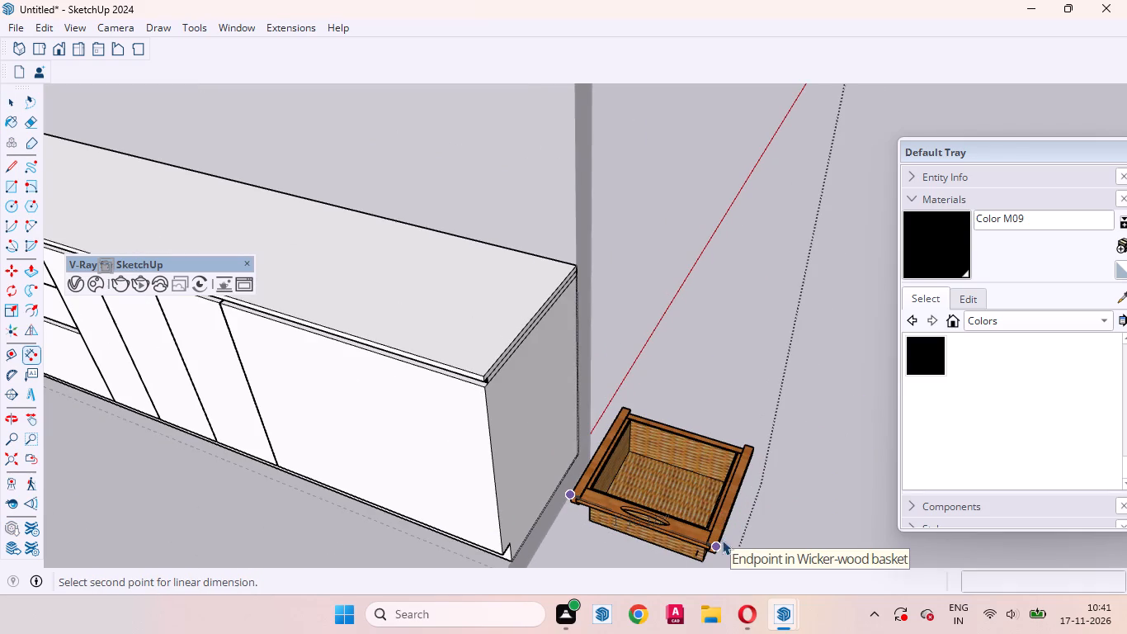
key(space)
Place a vertical guide on the wide end front panel, 24" from its edge beside the last narrow door.
scroll(790, 418, down, 9)
middle_drag(526, 470, 716, 545)
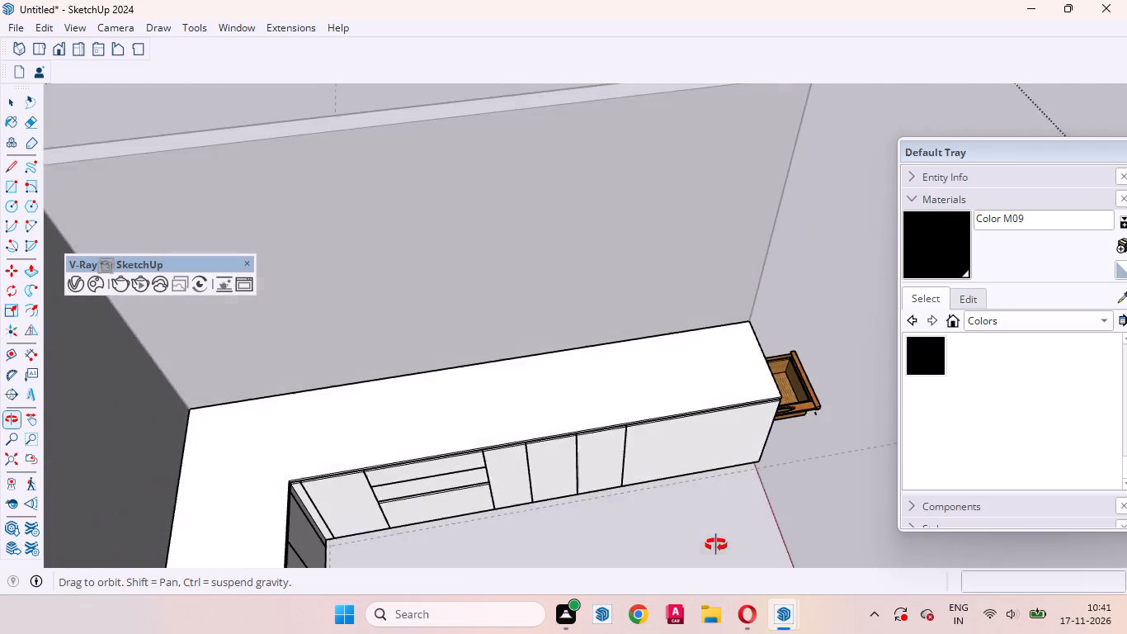
middle_drag(716, 545, 714, 532)
scroll(706, 463, up, 8)
click(612, 429)
middle_drag(614, 461, 585, 411)
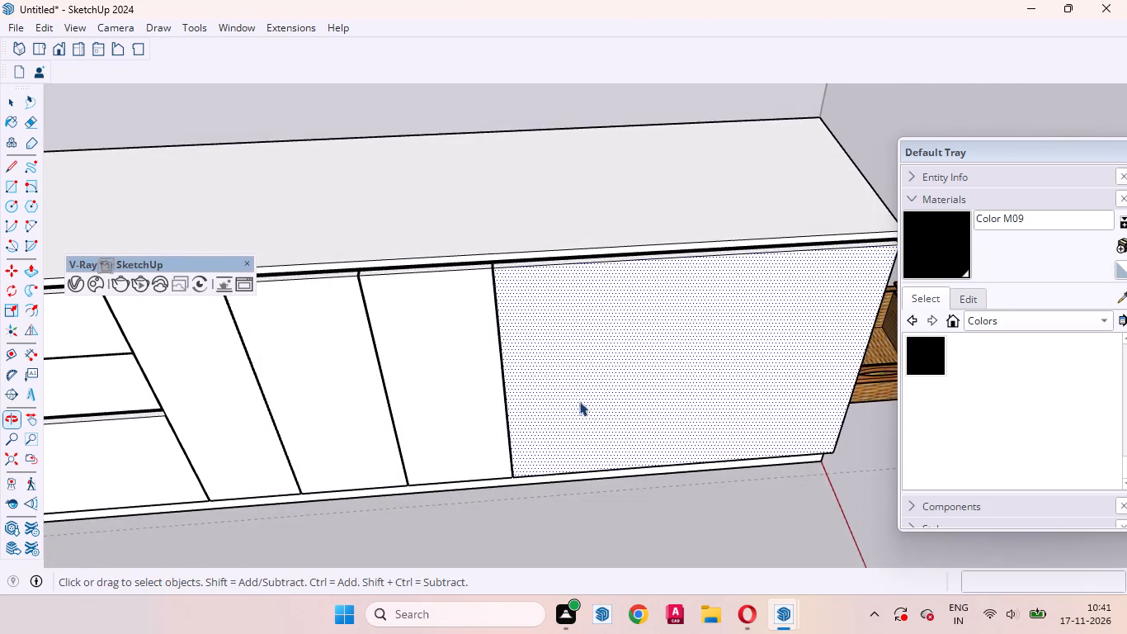
scroll(542, 277, up, 3)
key(t)
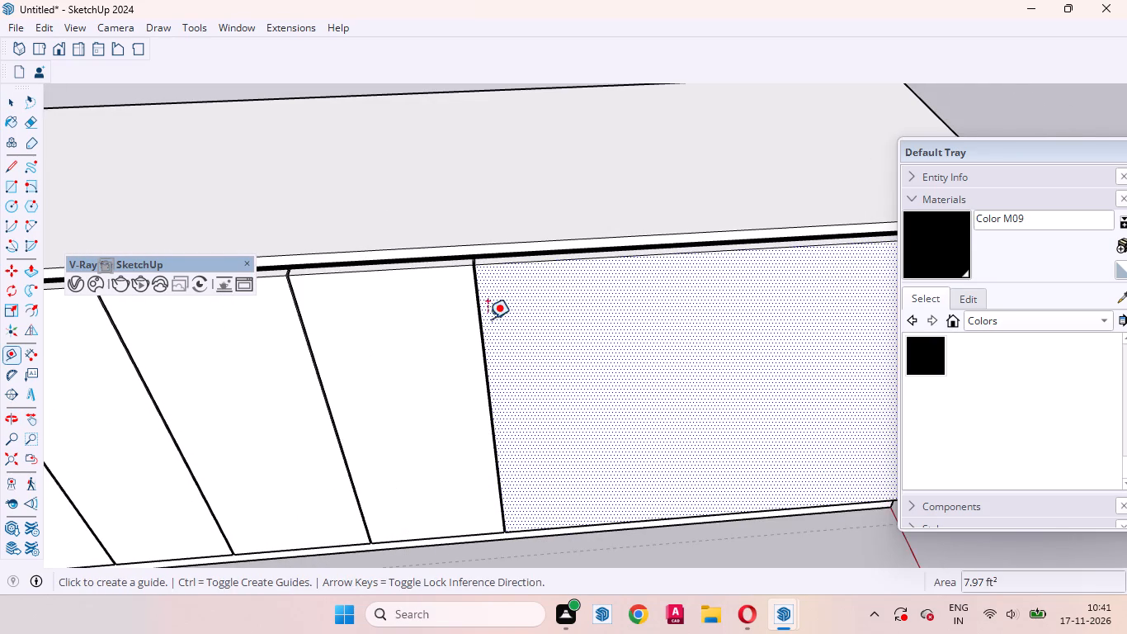
click(483, 315)
text(24)
key(Return)
key(space)
click(652, 369)
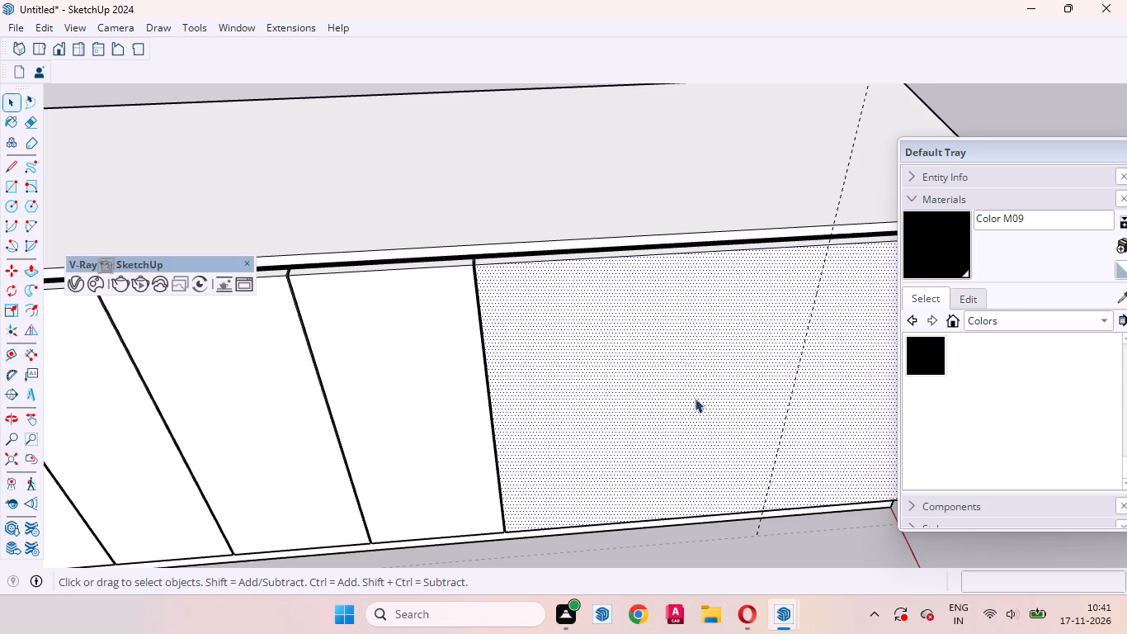
Draw a vertical line along the guide from the panel's bottom edge up to the countertop's front edge, splitting the wide panel.
middle_drag(681, 399, 547, 384)
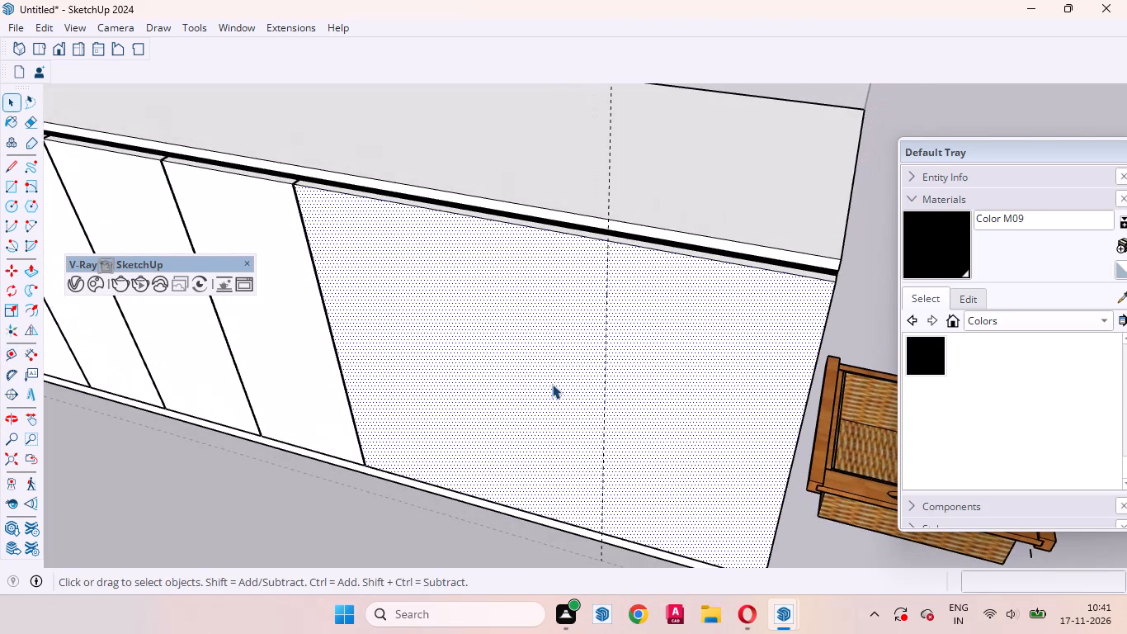
key(l)
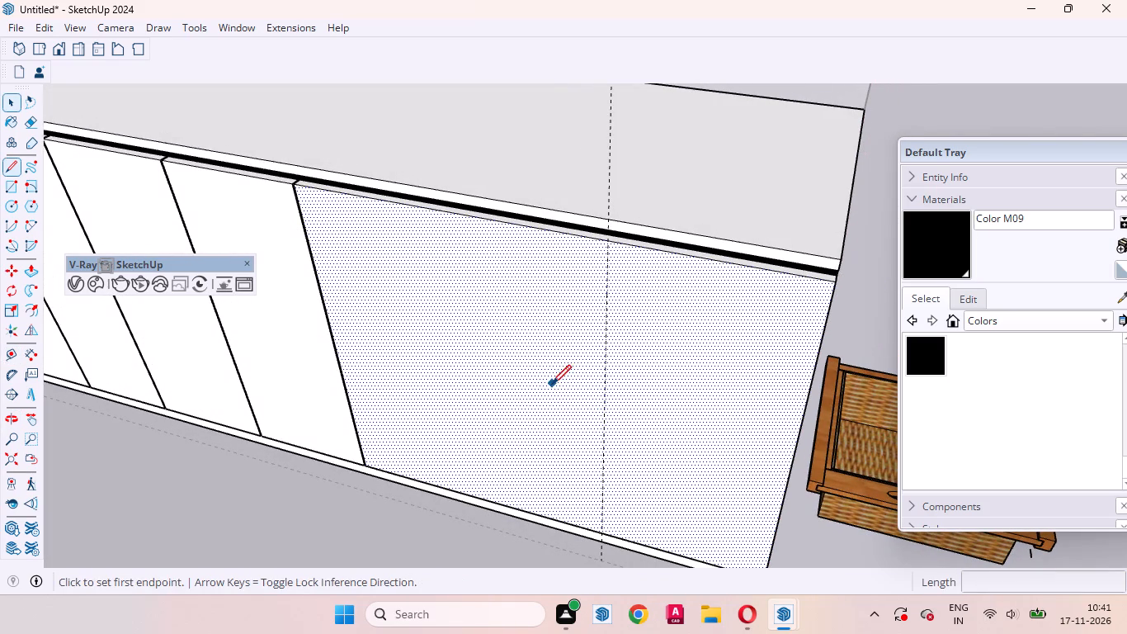
click(604, 532)
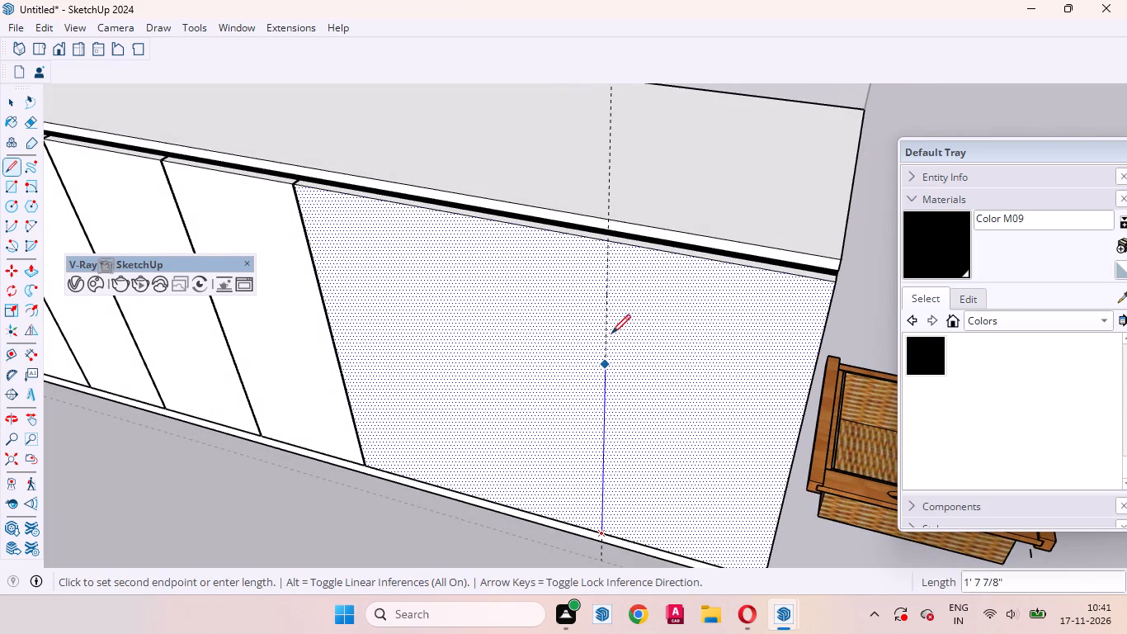
click(611, 222)
key(space)
Push the split-off end section of the front panel back about 1 5/16", level with the recessed gap.
click(658, 357)
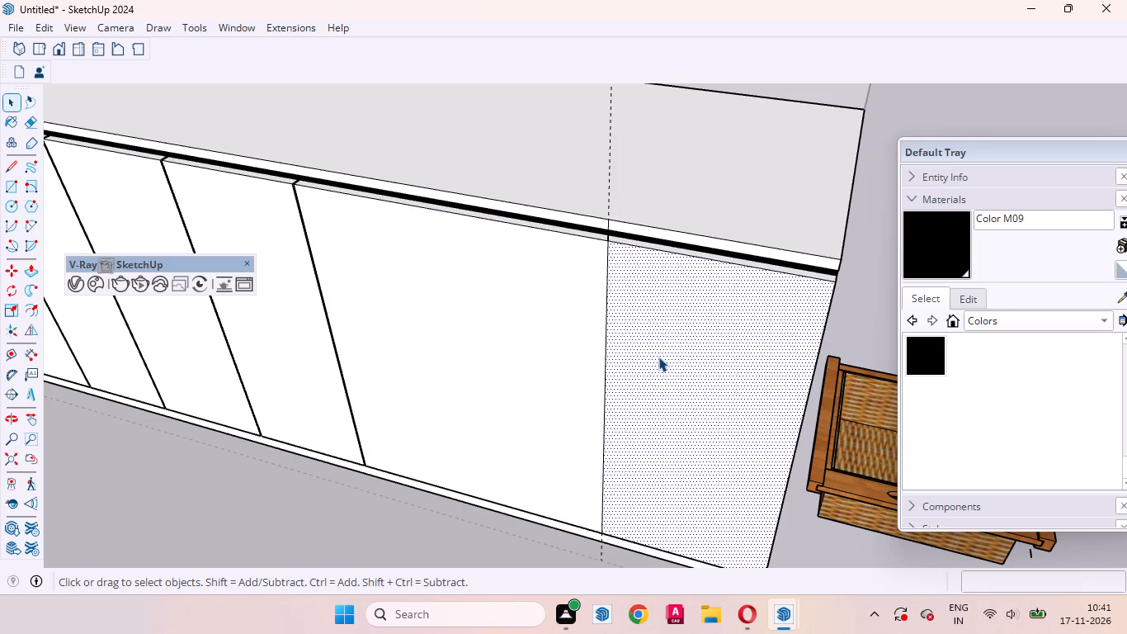
key(p)
click(658, 357)
click(686, 291)
click(699, 339)
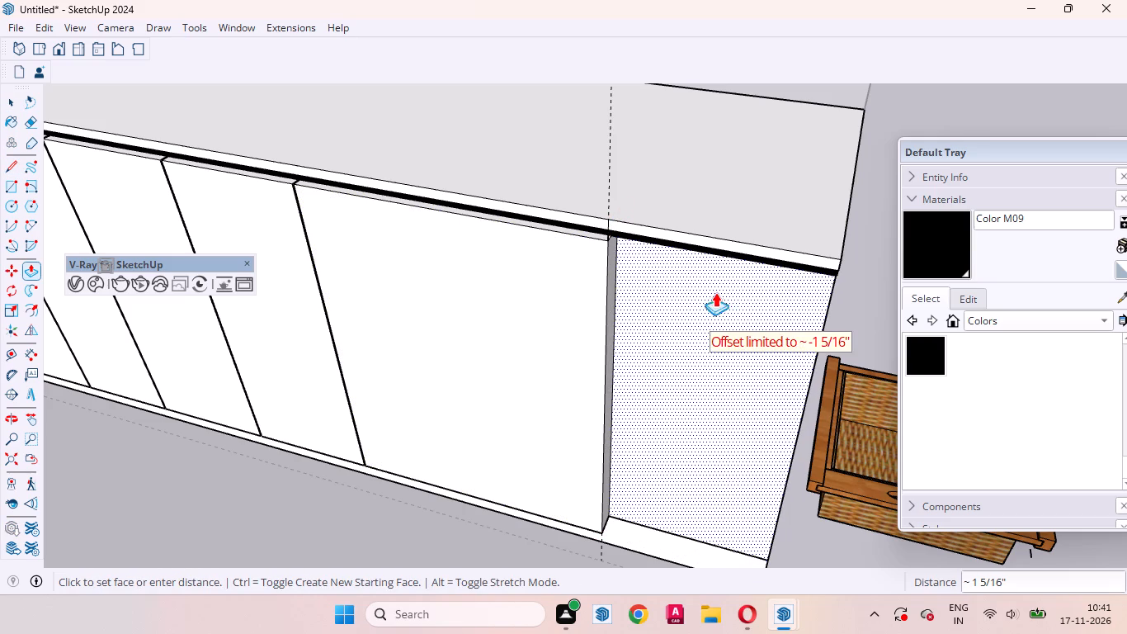
click(732, 281)
middle_drag(730, 331, 666, 267)
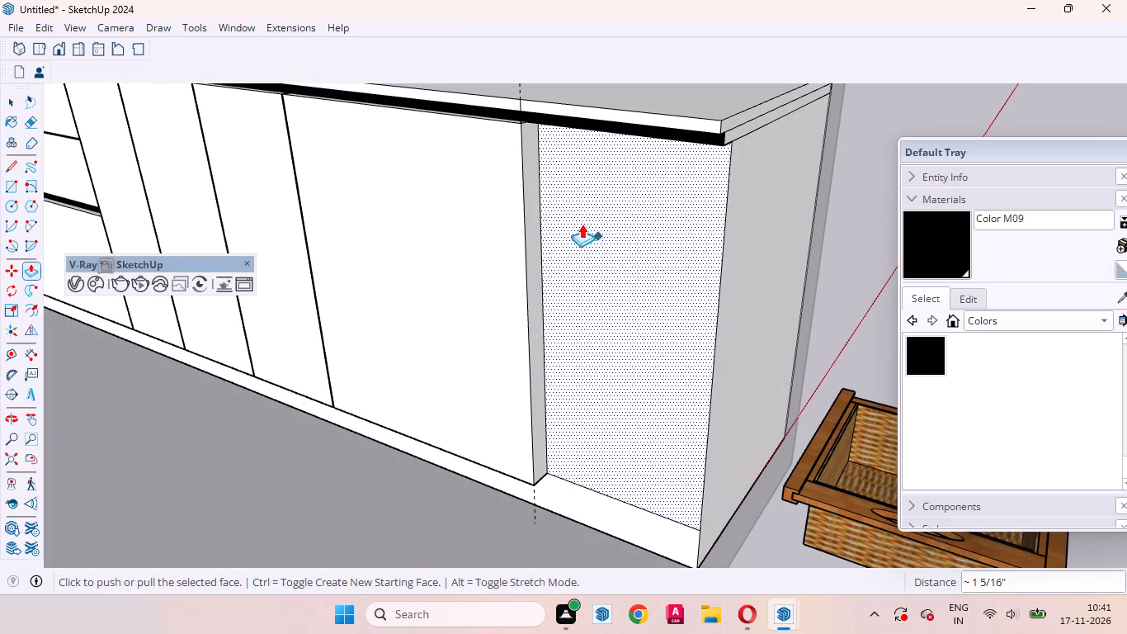
Draw a line across the underside gap's black strip at the split, separating the strip above the end section.
key(space)
scroll(545, 22, up, 14)
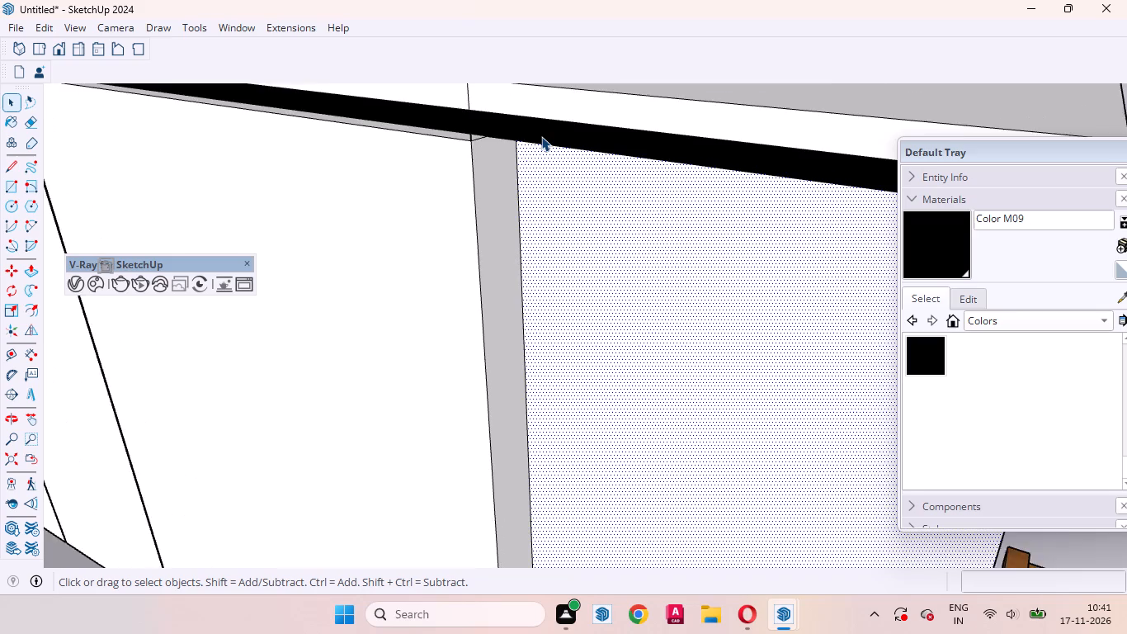
scroll(541, 136, up, 2)
scroll(521, 177, down, 5)
middle_drag(520, 201, 550, 152)
scroll(521, 146, up, 13)
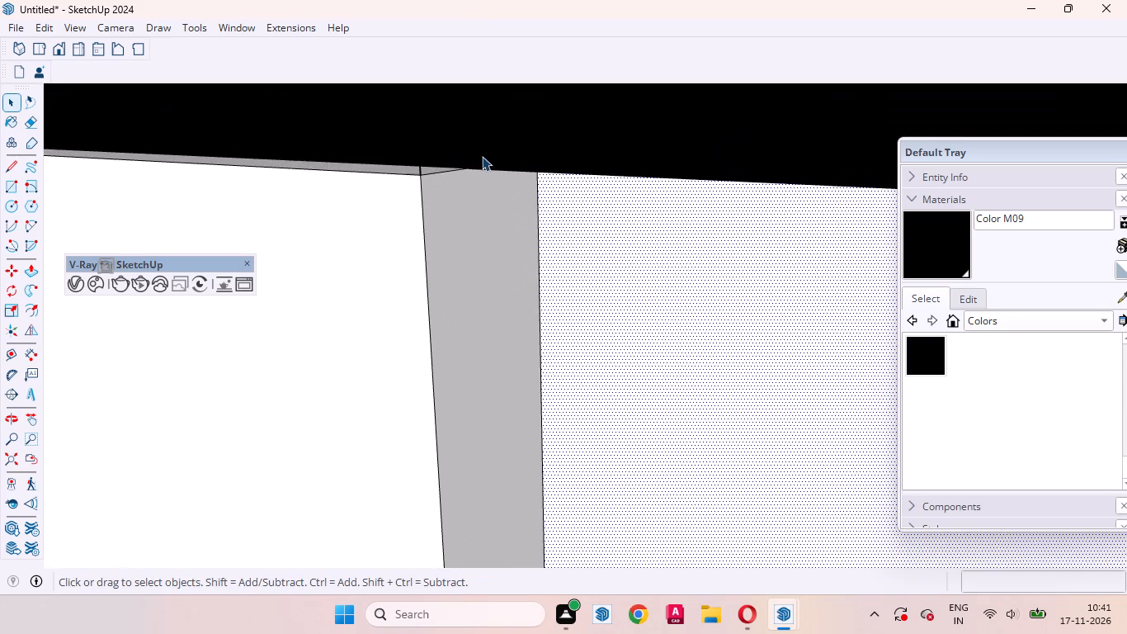
middle_drag(530, 206, 492, 105)
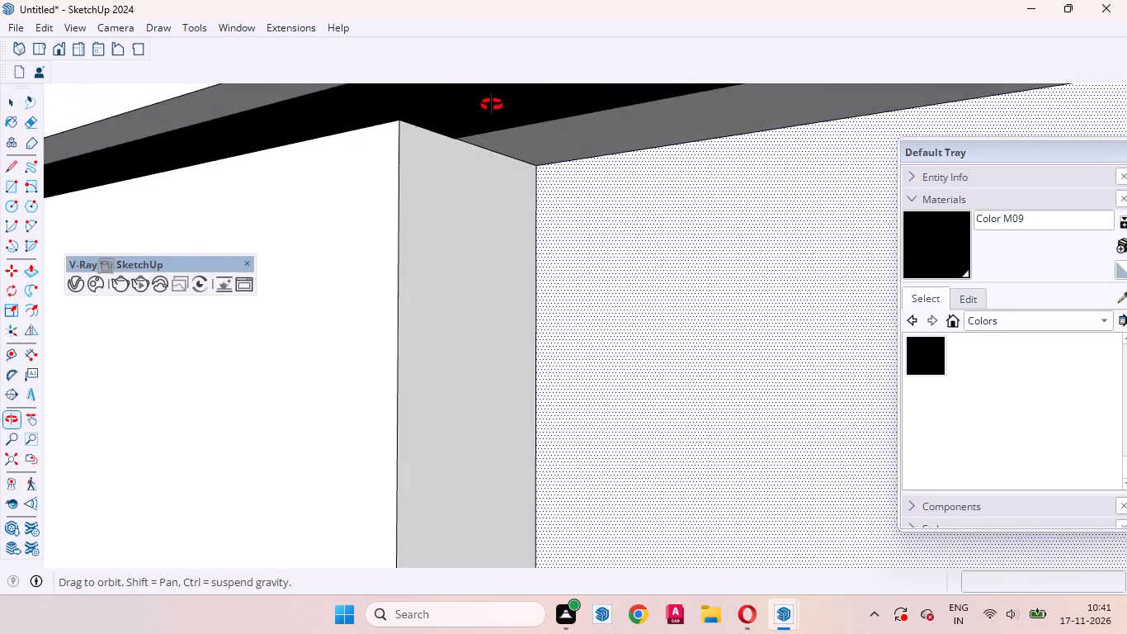
middle_drag(492, 105, 620, 244)
scroll(497, 195, up, 3)
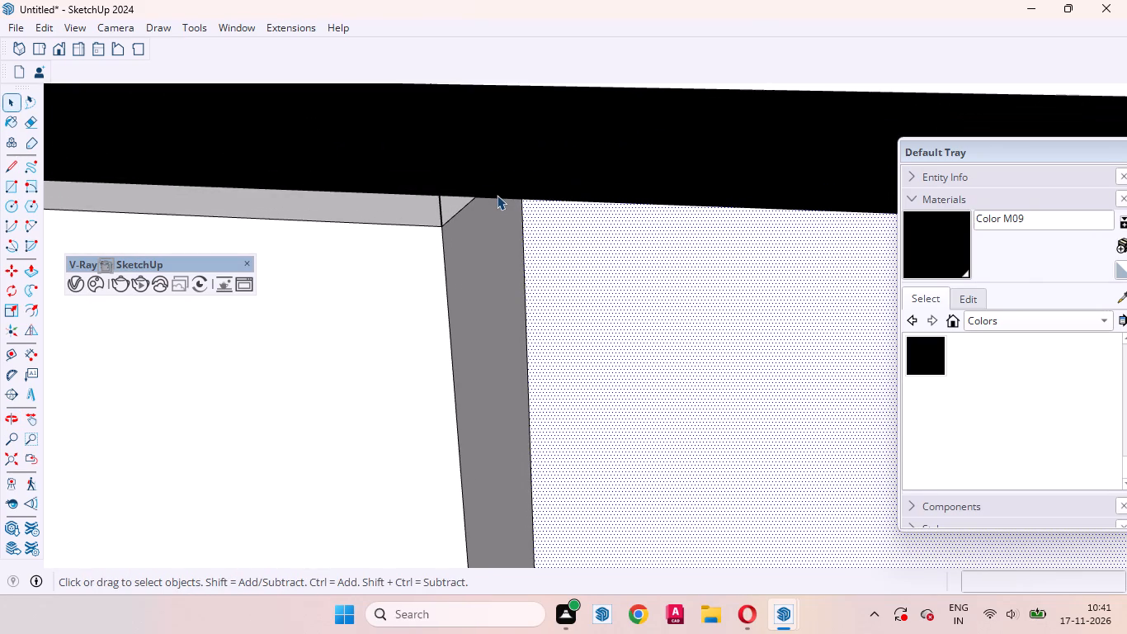
key(l)
click(479, 192)
scroll(498, 243, down, 2)
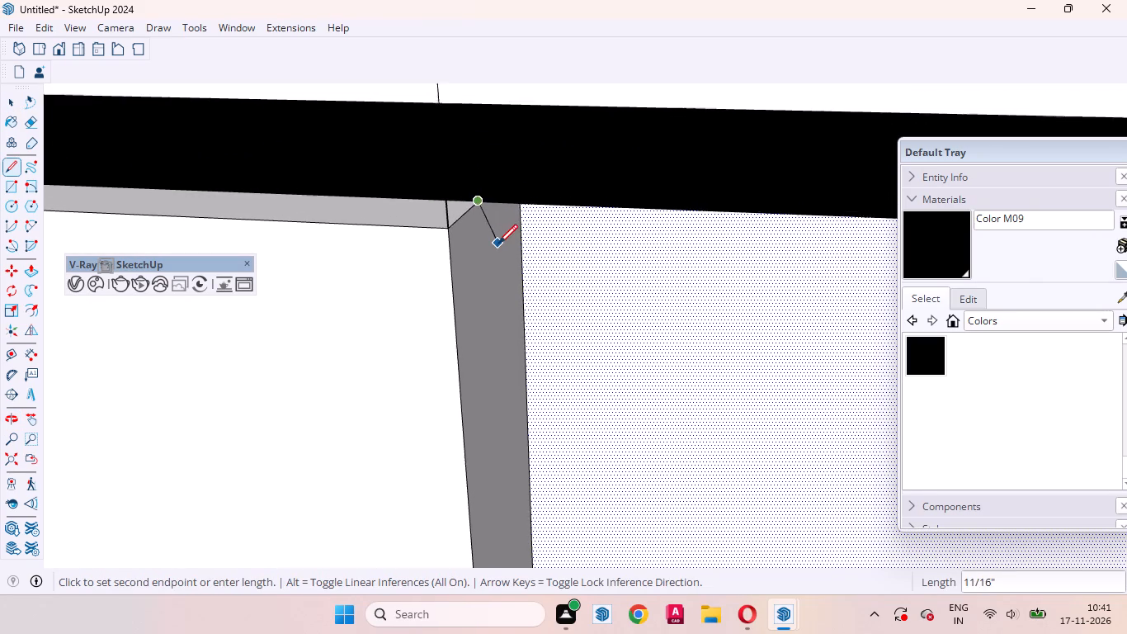
scroll(498, 244, down, 4)
middle_drag(486, 189, 487, 33)
scroll(505, 164, up, 7)
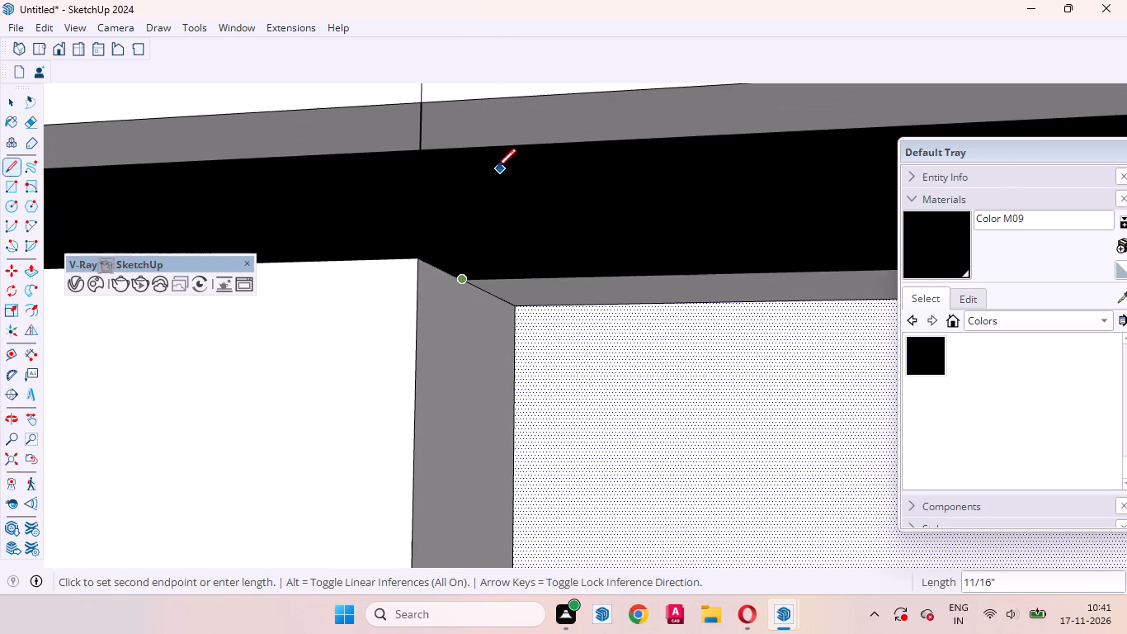
click(456, 151)
key(space)
Push the separated black gap strip back about 1 5/16" above the end section.
click(584, 238)
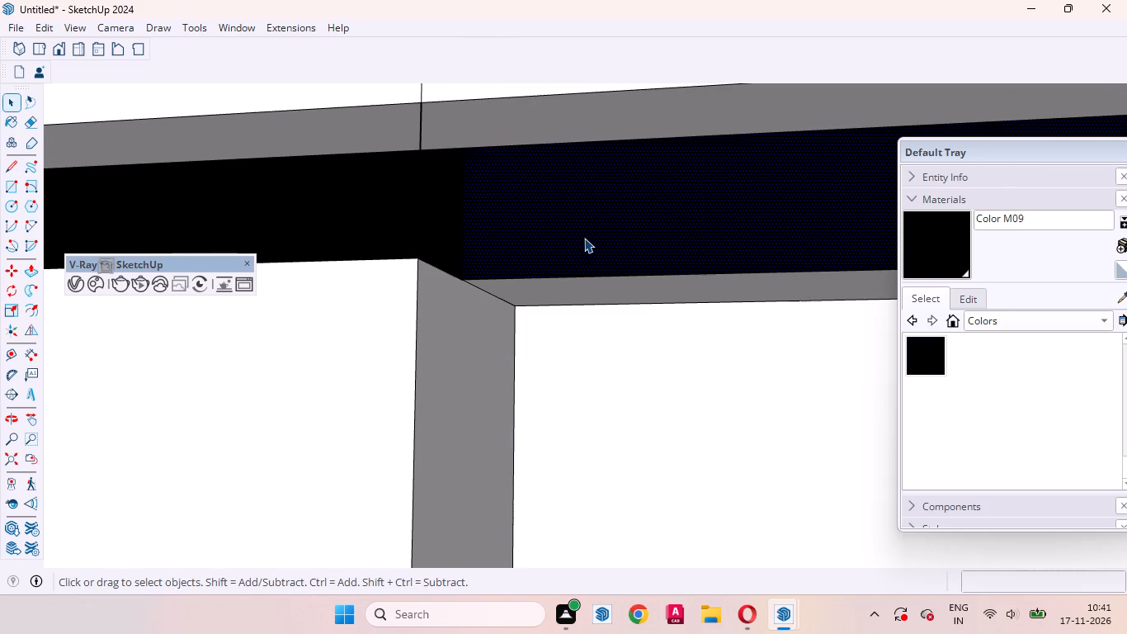
key(p)
click(584, 238)
click(629, 333)
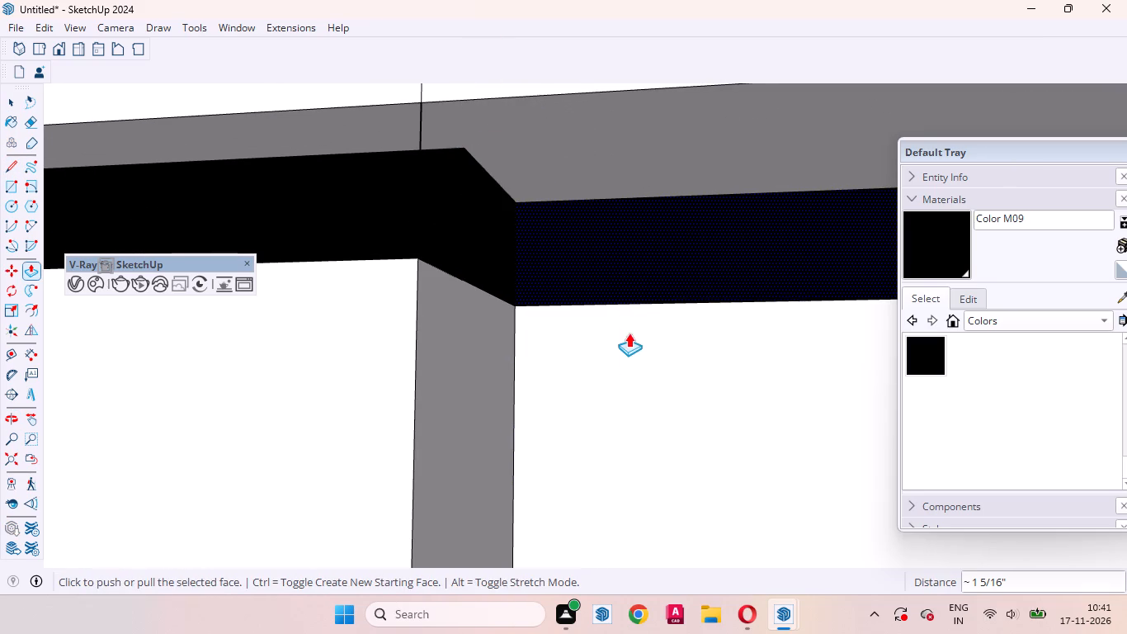
key(space)
Push the countertop's front edge back 2" above the end section.
scroll(602, 442, down, 8)
scroll(540, 307, up, 1)
click(615, 281)
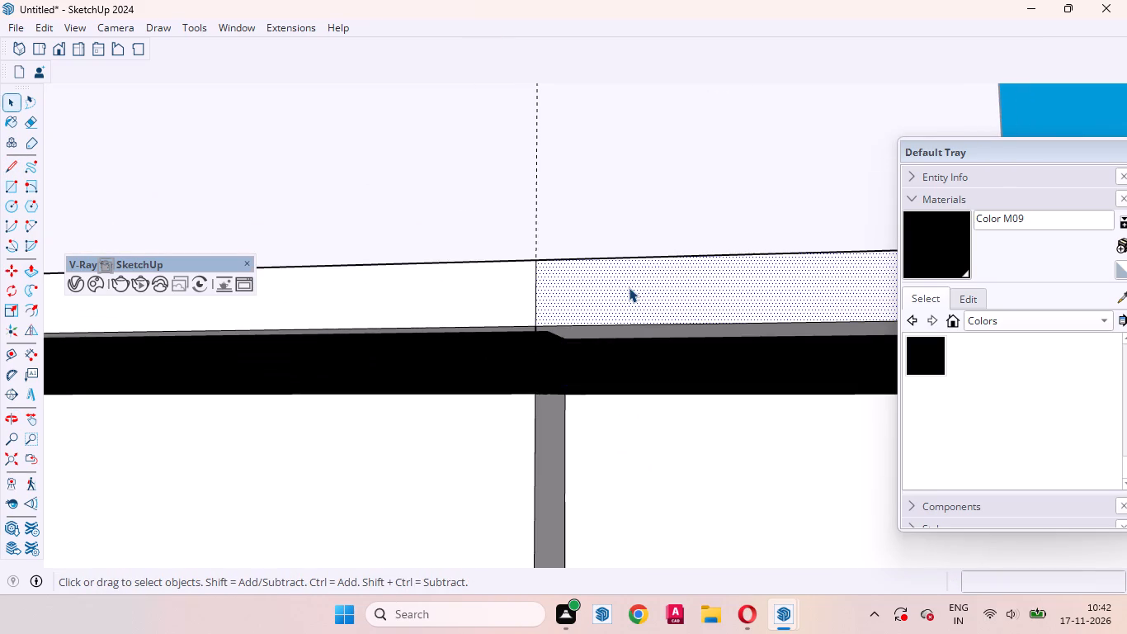
key(p)
click(629, 287)
click(656, 368)
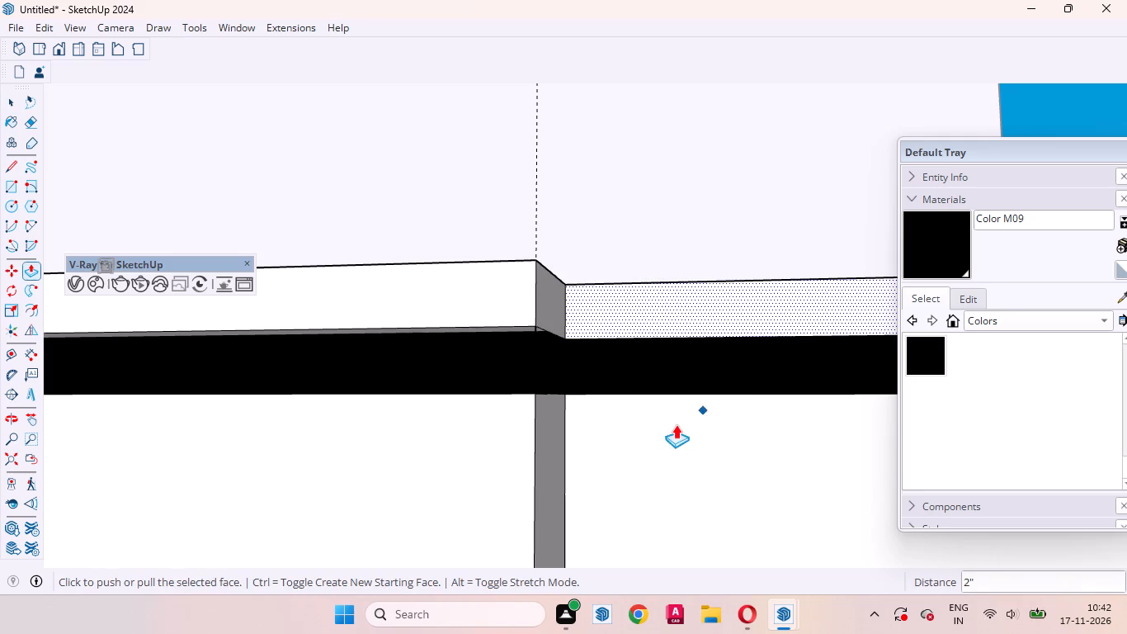
key(space)
Push the end section's front face back 1' 10" to the wall, removing that part of the cabinet body.
middle_drag(625, 343, 454, 513)
scroll(559, 279, down, 13)
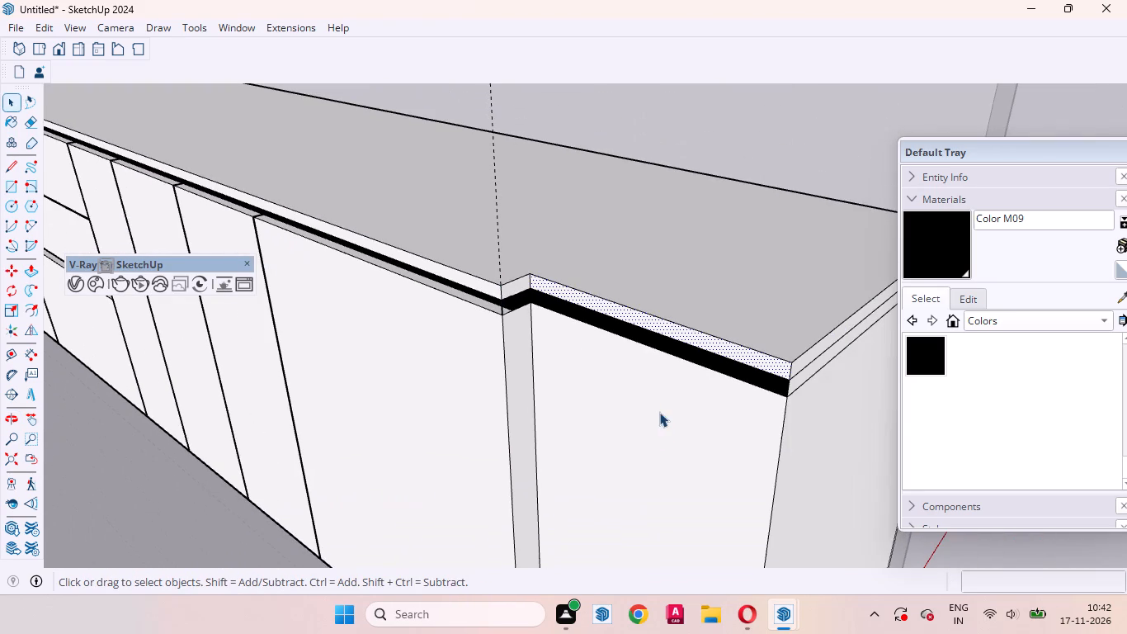
click(665, 433)
key(p)
click(665, 433)
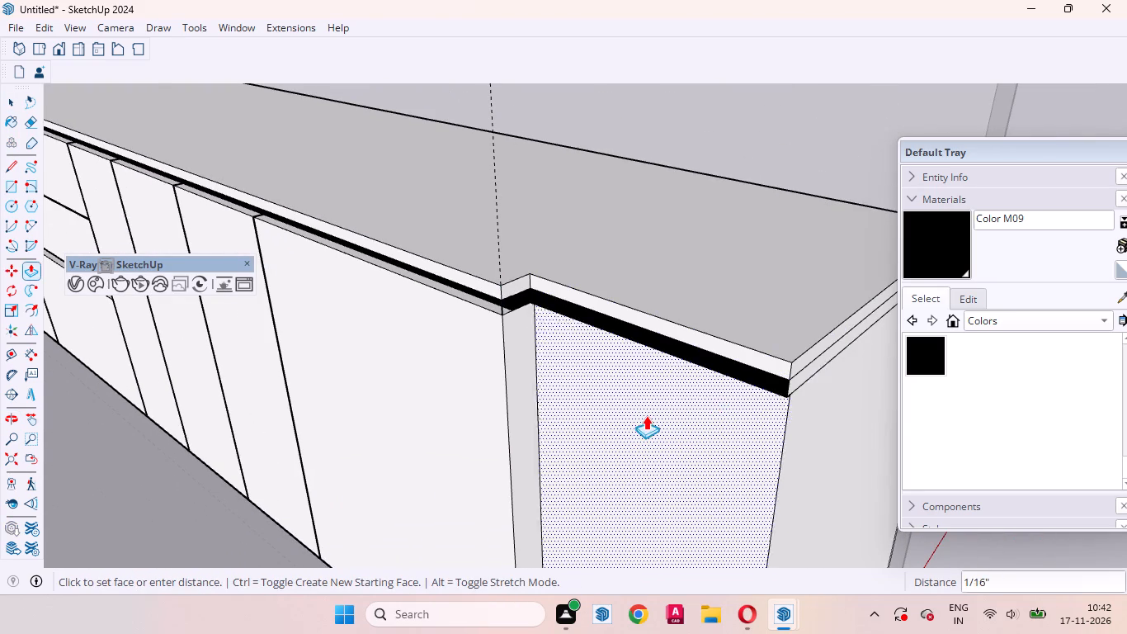
scroll(646, 416, down, 6)
click(790, 195)
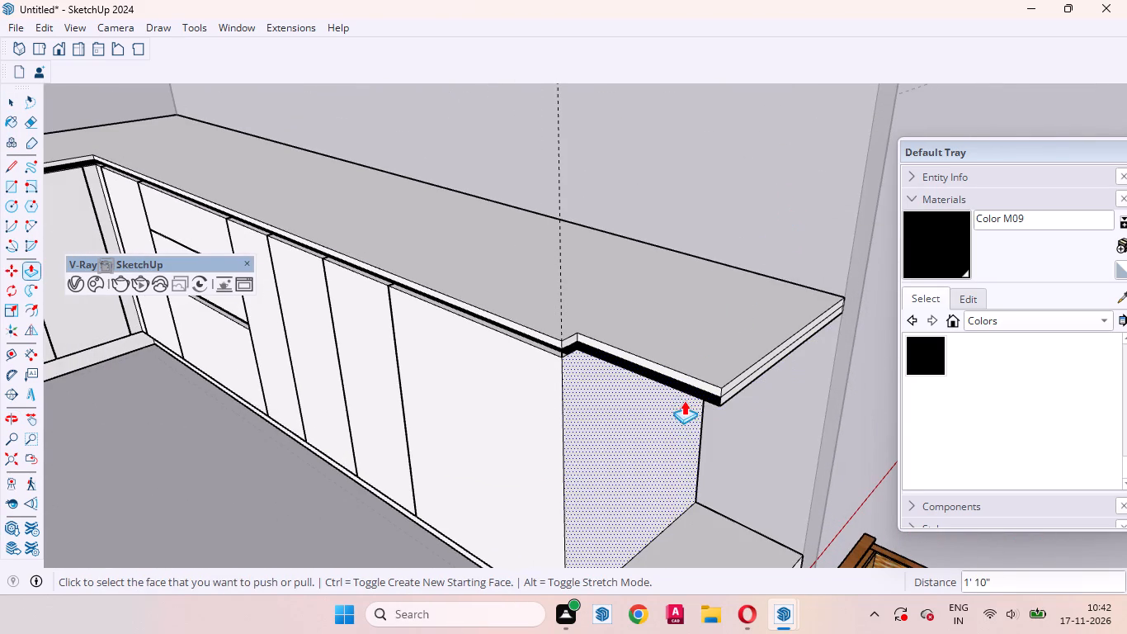
Push the remaining black gap strip and countertop edge over the removed section back to the wall.
scroll(691, 386, up, 6)
double_click(699, 390)
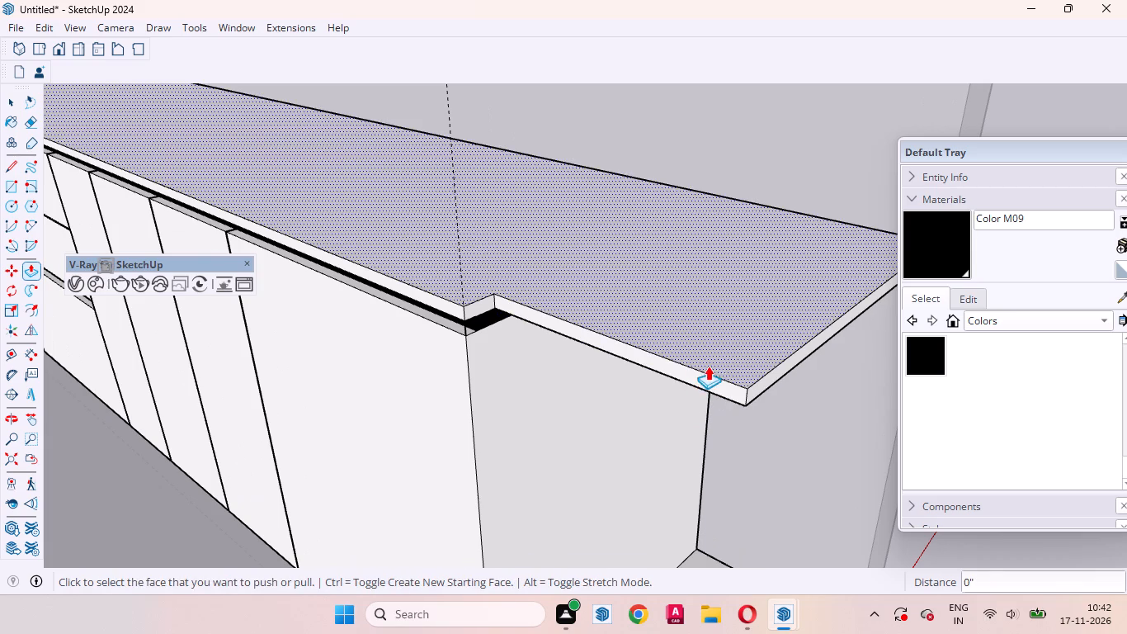
double_click(699, 374)
key(space)
scroll(674, 355, down, 1)
scroll(677, 354, up, 1)
scroll(682, 353, down, 6)
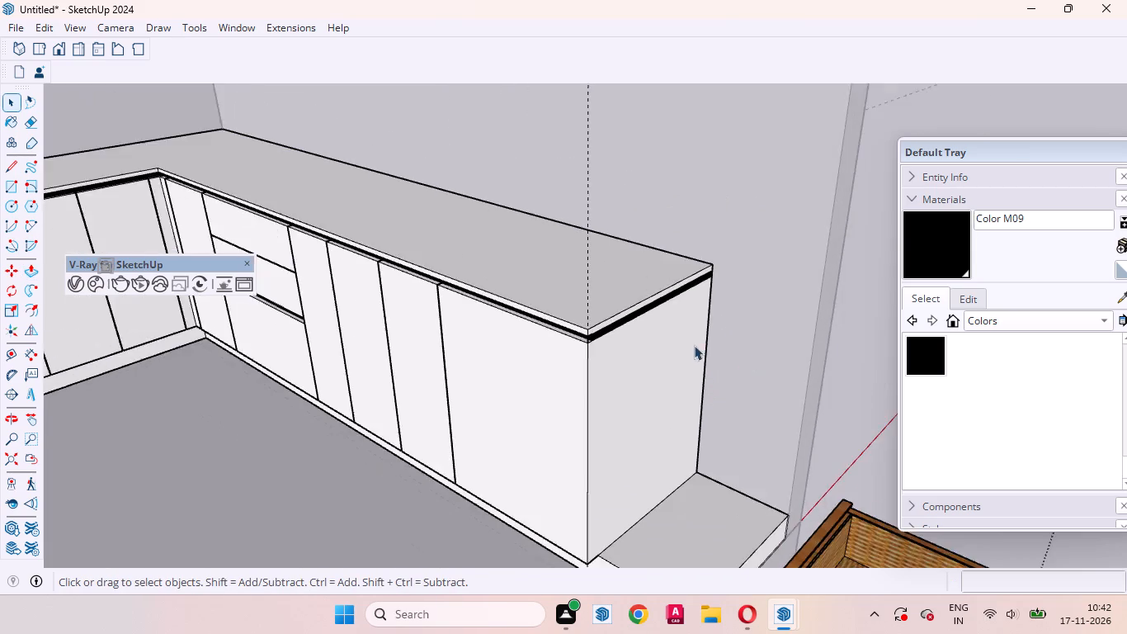
scroll(694, 345, down, 7)
Sample the default material from the cabinet's new end face and paint the black strip under the countertop end with it.
scroll(648, 329, up, 20)
scroll(648, 329, up, 1)
middle_drag(612, 375, 595, 367)
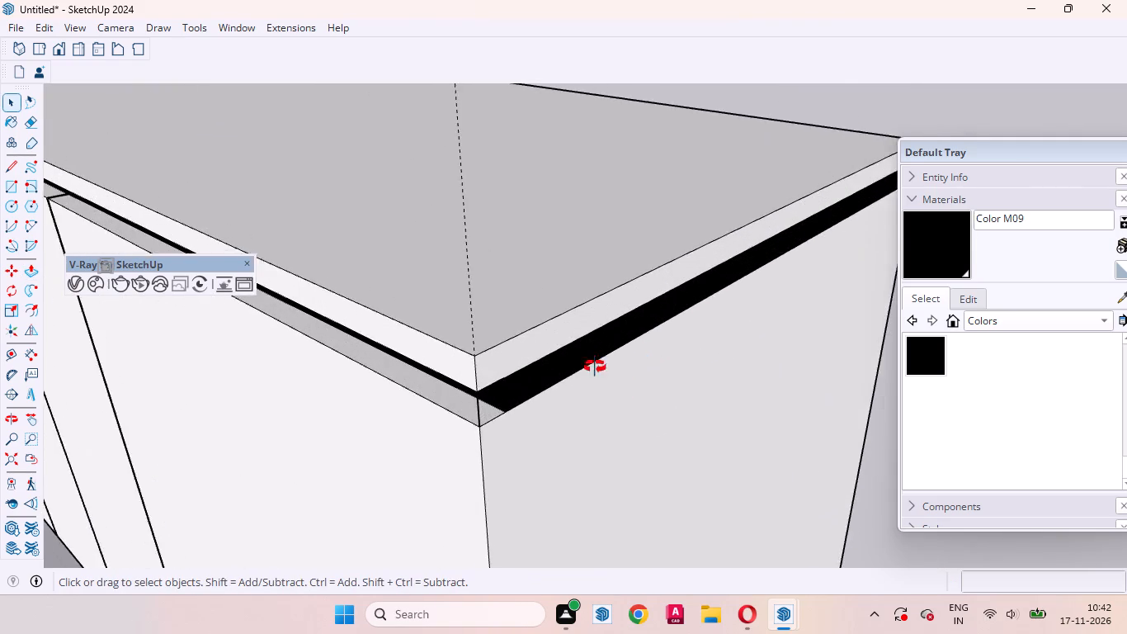
middle_drag(595, 367, 379, 284)
click(639, 330)
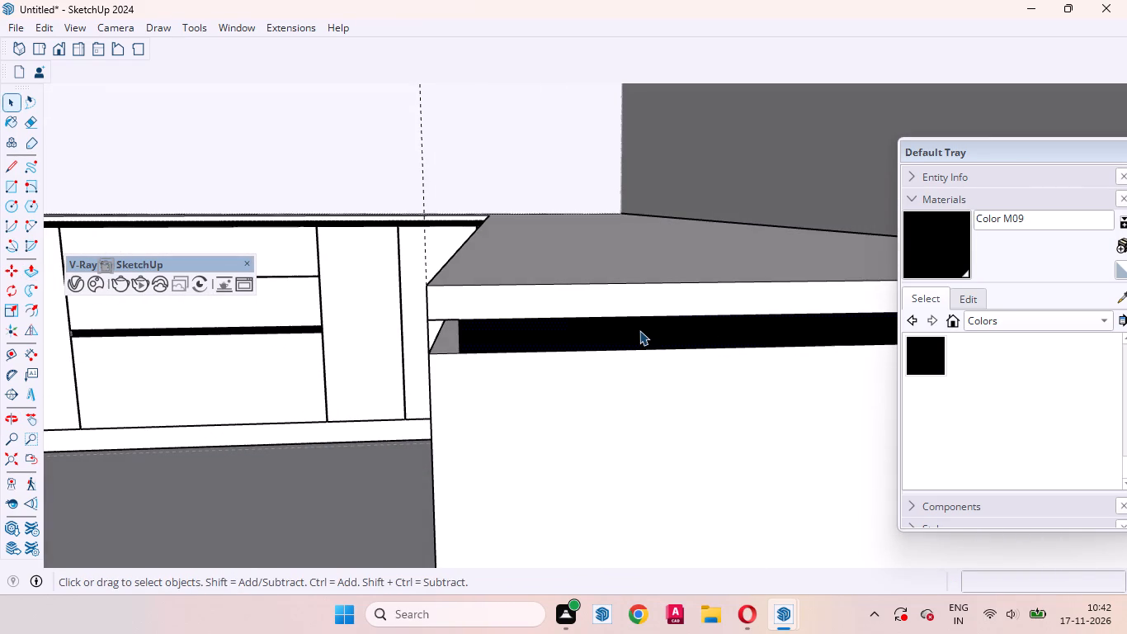
right_click(638, 330)
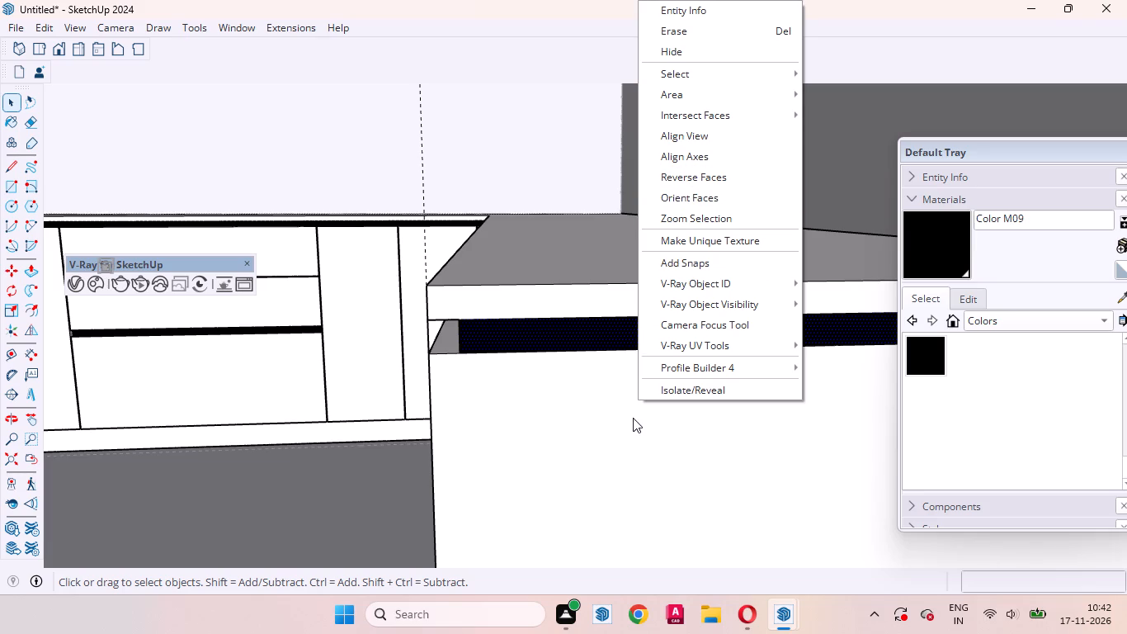
click(678, 468)
click(1121, 296)
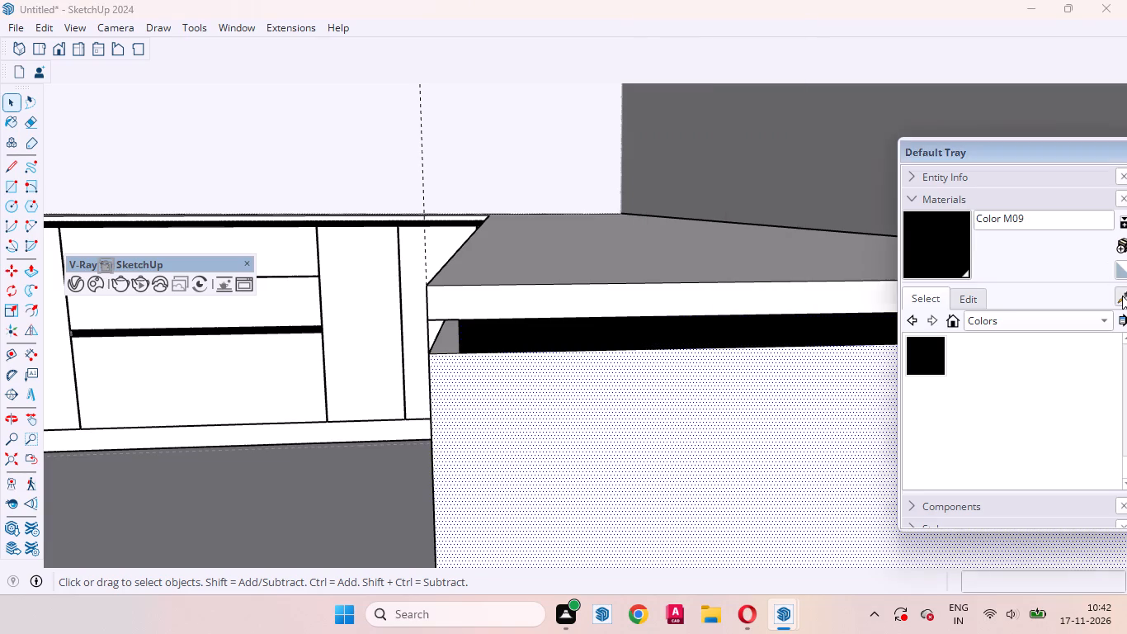
click(791, 426)
click(735, 338)
key(space)
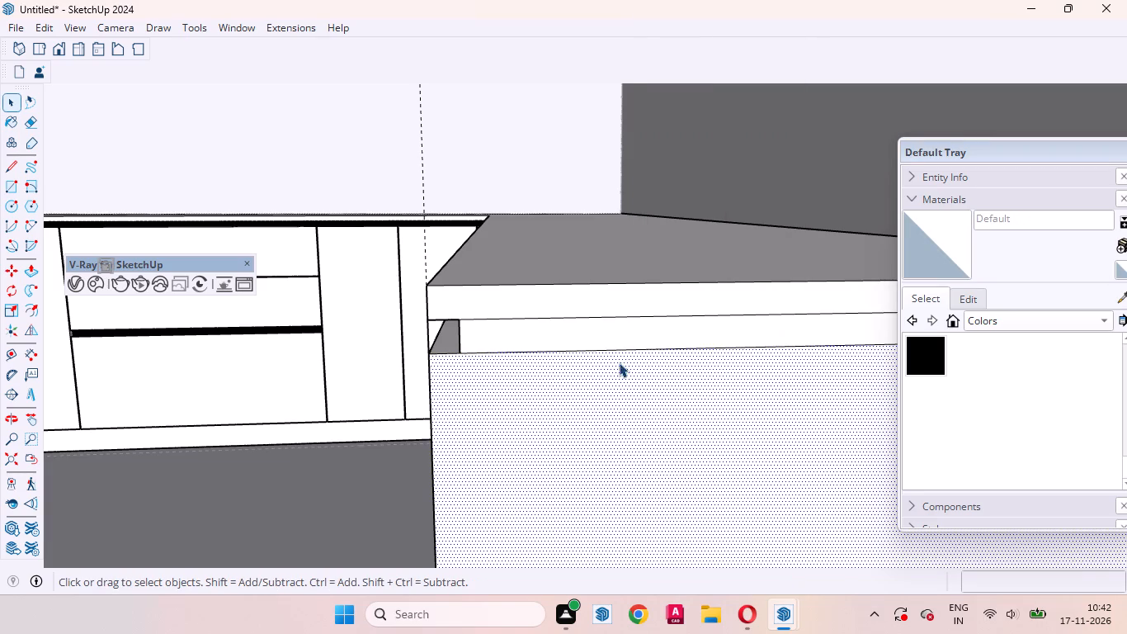
Offset the outline of the end cabinet section's front face 18 mm inward to form a panel frame.
scroll(619, 355, down, 13)
middle_drag(581, 346, 950, 365)
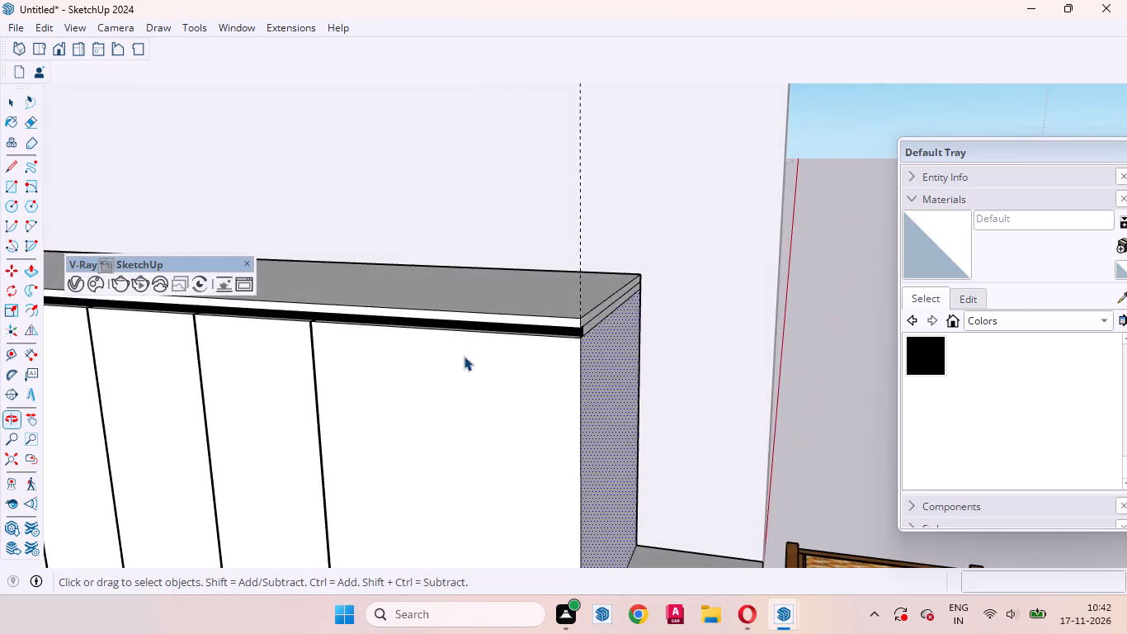
scroll(408, 356, down, 11)
click(710, 362)
middle_drag(343, 395, 450, 446)
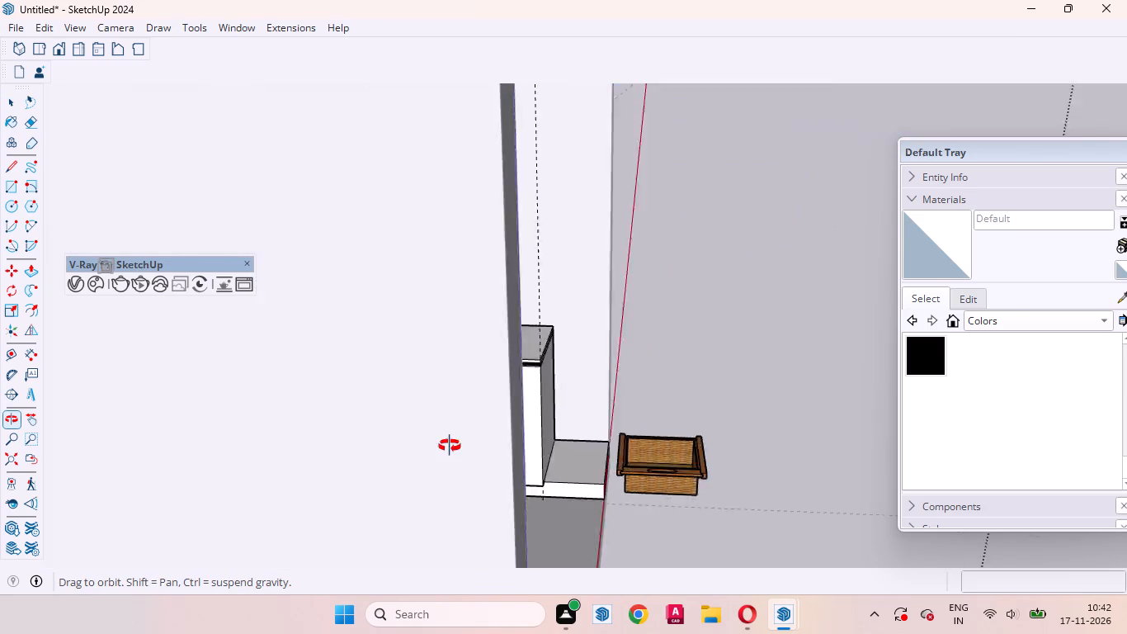
middle_drag(450, 446, 302, 479)
scroll(497, 420, up, 8)
middle_drag(389, 443, 436, 444)
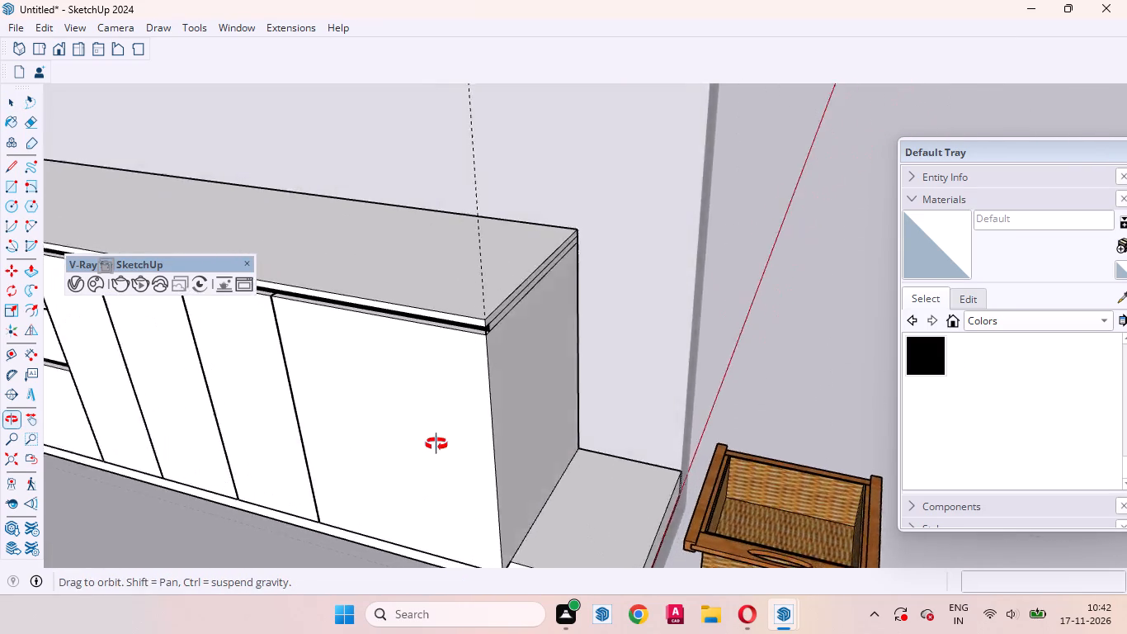
middle_drag(436, 444, 458, 442)
click(447, 443)
scroll(550, 359, down, 8)
middle_drag(490, 407, 539, 516)
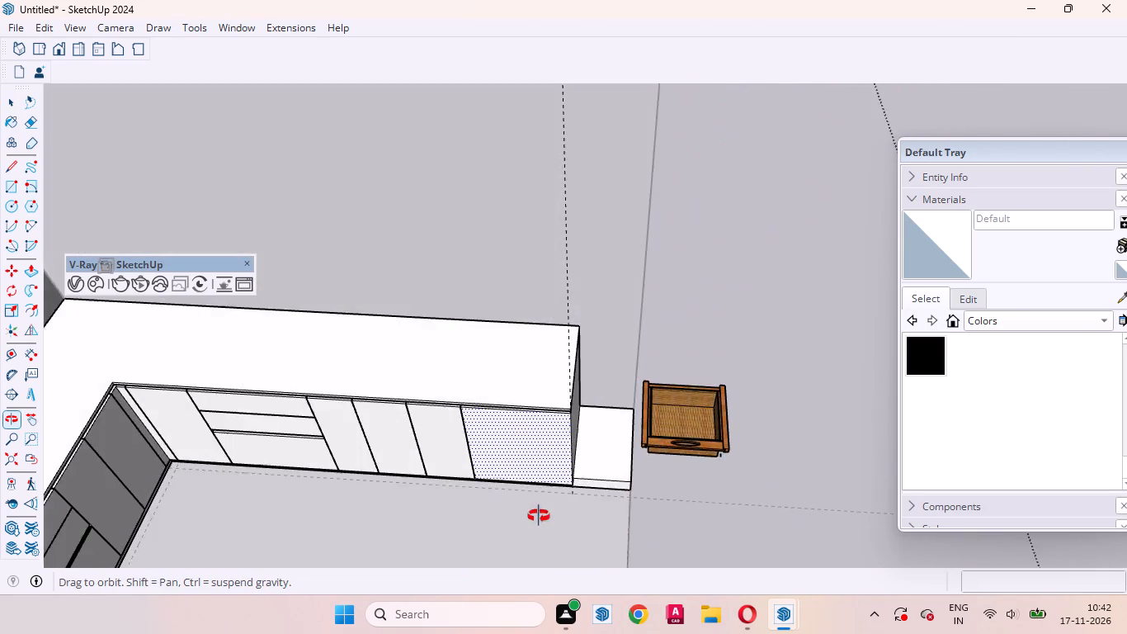
middle_drag(539, 516, 538, 499)
scroll(521, 483, up, 7)
middle_drag(518, 483, 529, 400)
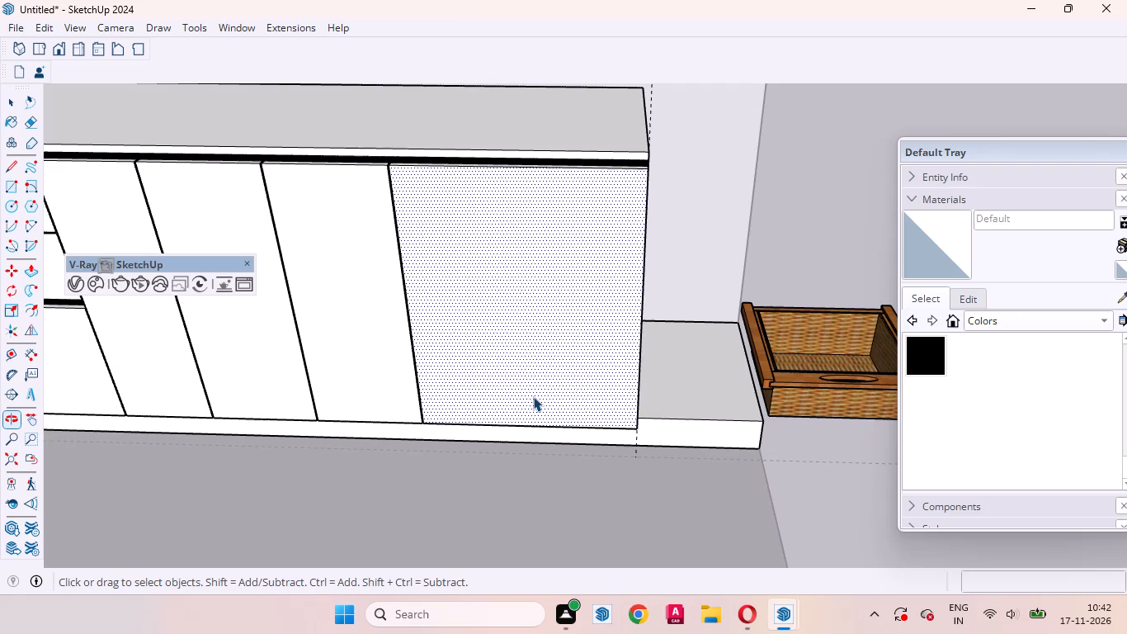
key(f)
click(457, 315)
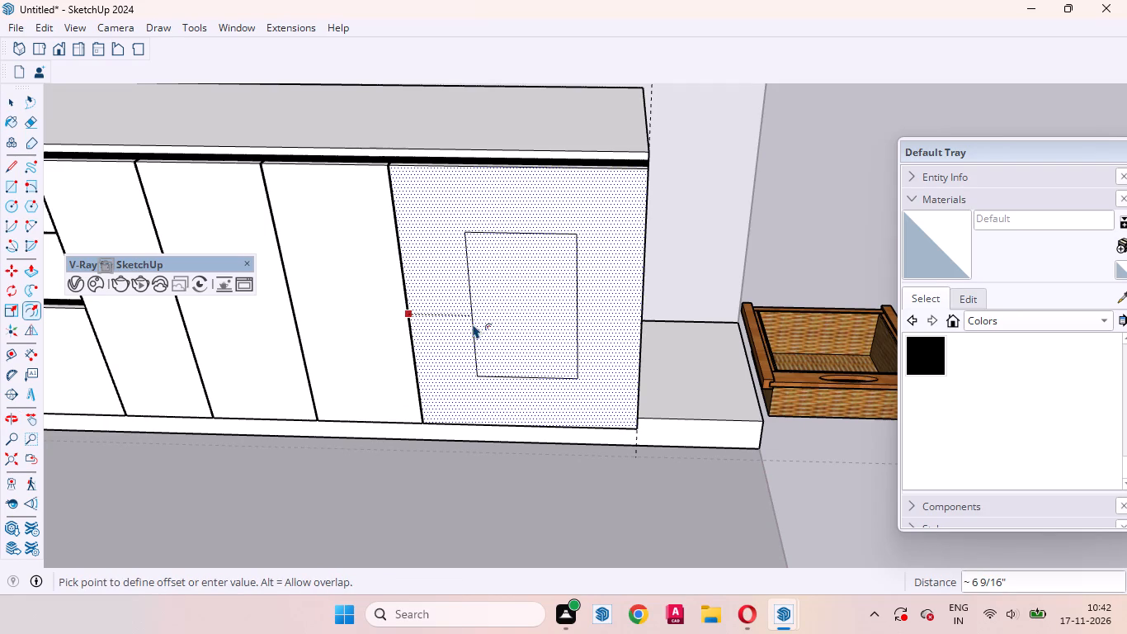
key(1)
text(8mm)
key(Return)
key(space)
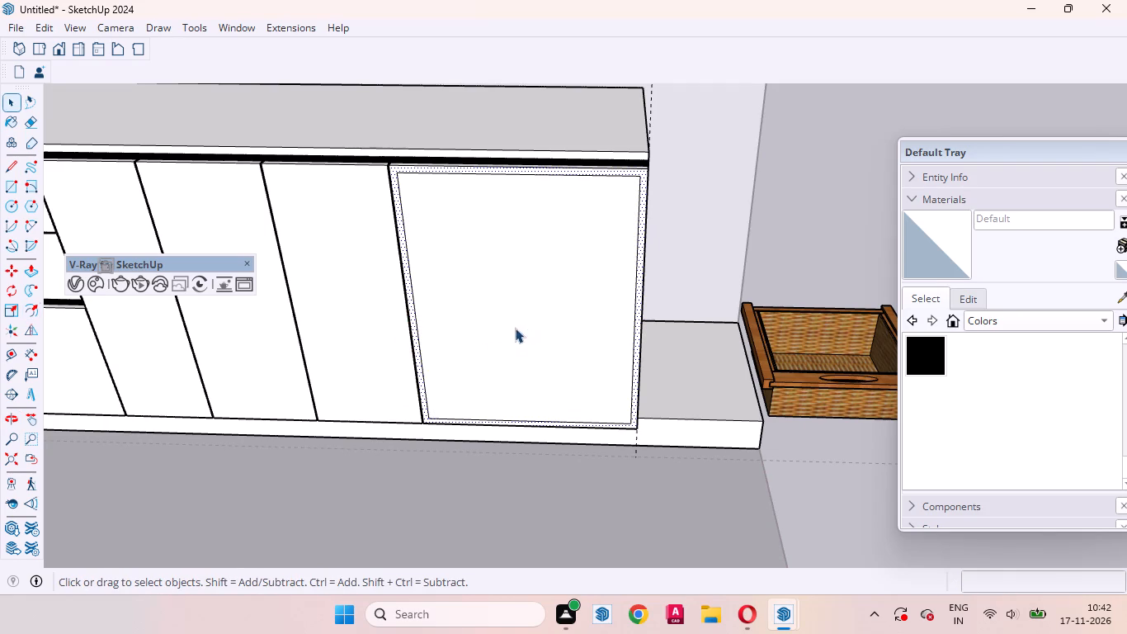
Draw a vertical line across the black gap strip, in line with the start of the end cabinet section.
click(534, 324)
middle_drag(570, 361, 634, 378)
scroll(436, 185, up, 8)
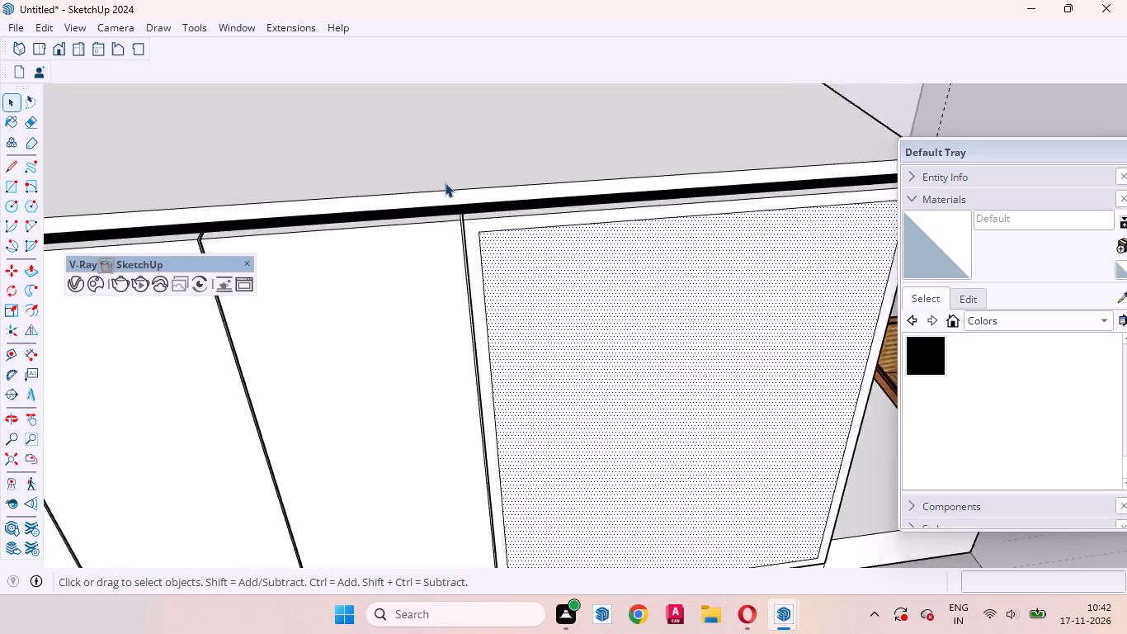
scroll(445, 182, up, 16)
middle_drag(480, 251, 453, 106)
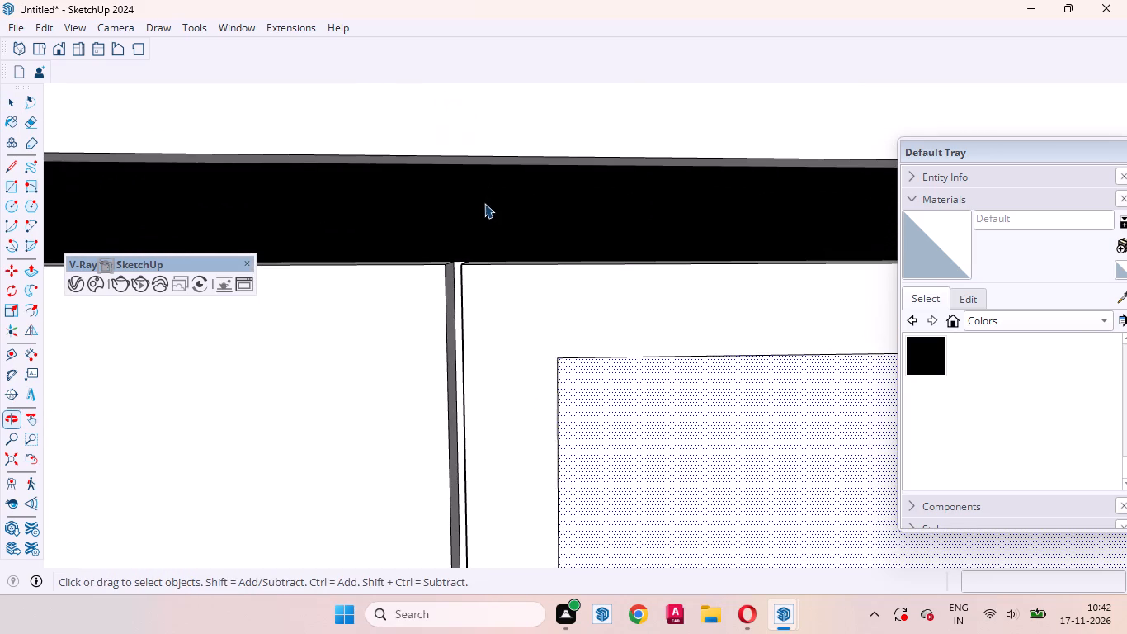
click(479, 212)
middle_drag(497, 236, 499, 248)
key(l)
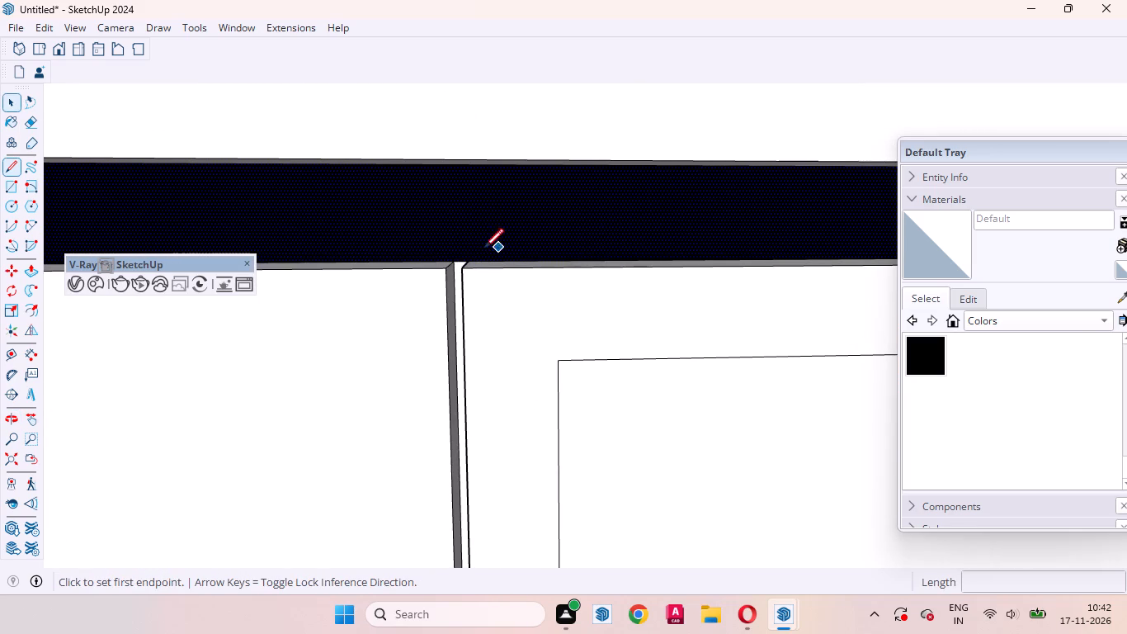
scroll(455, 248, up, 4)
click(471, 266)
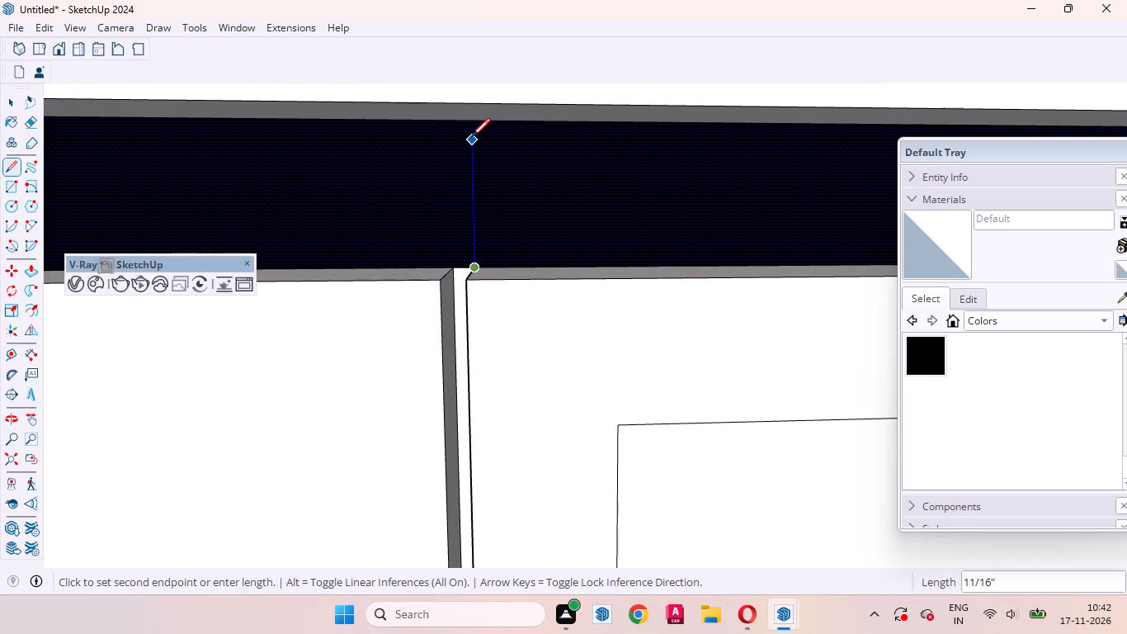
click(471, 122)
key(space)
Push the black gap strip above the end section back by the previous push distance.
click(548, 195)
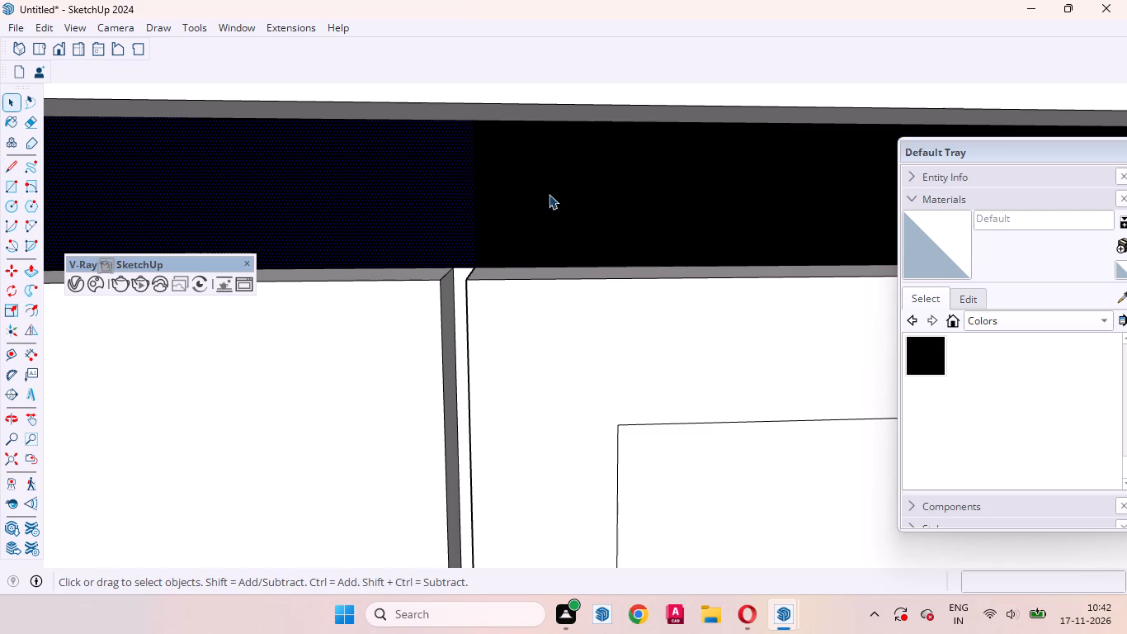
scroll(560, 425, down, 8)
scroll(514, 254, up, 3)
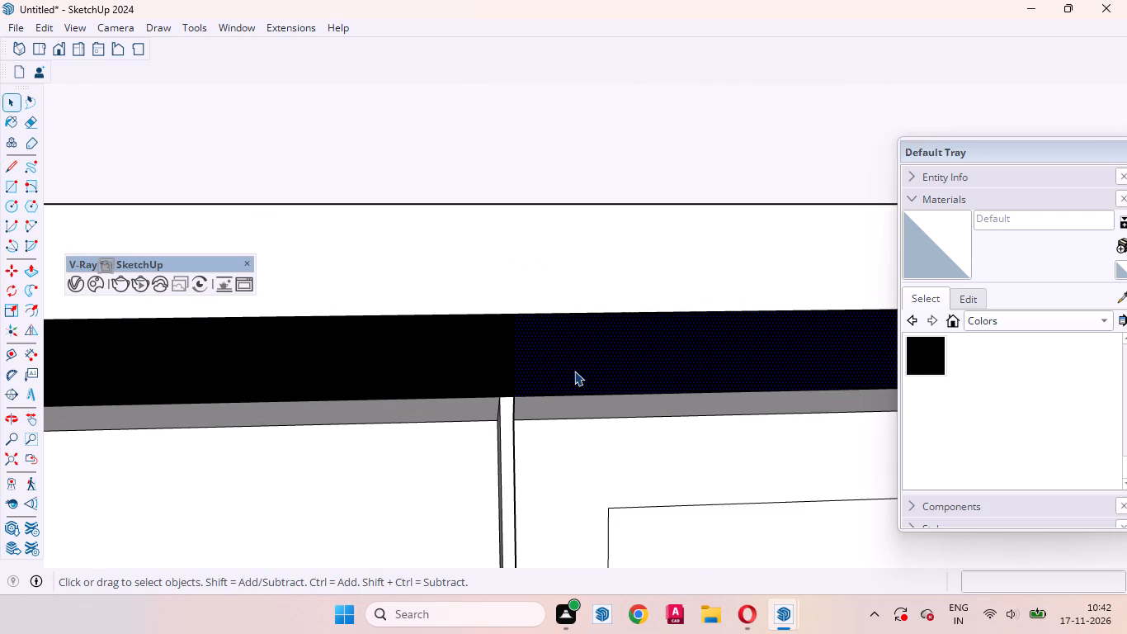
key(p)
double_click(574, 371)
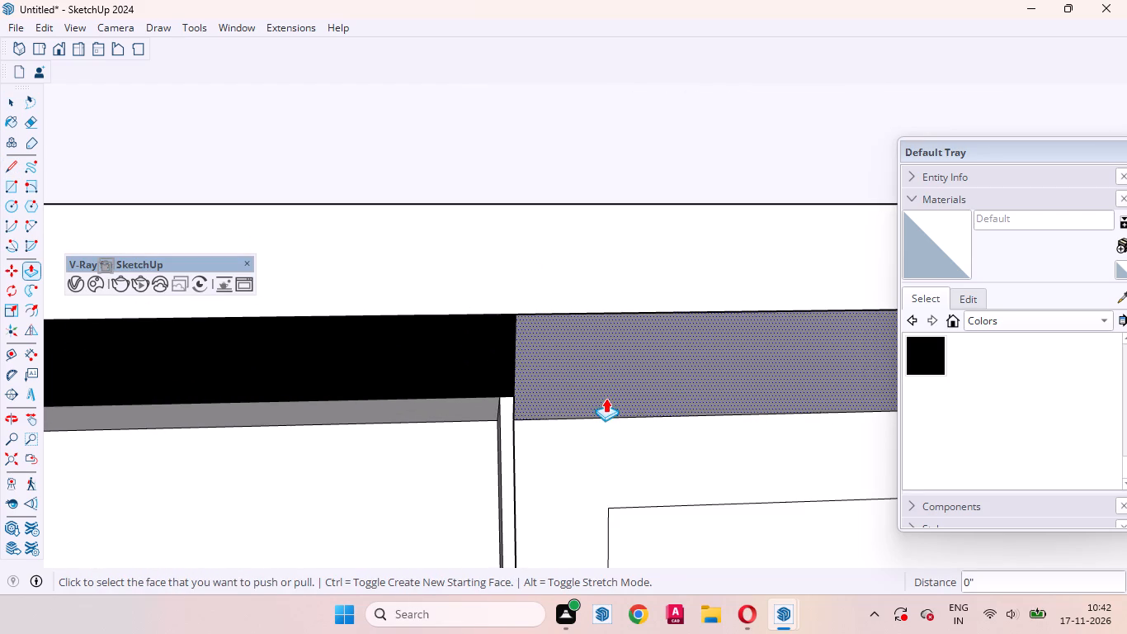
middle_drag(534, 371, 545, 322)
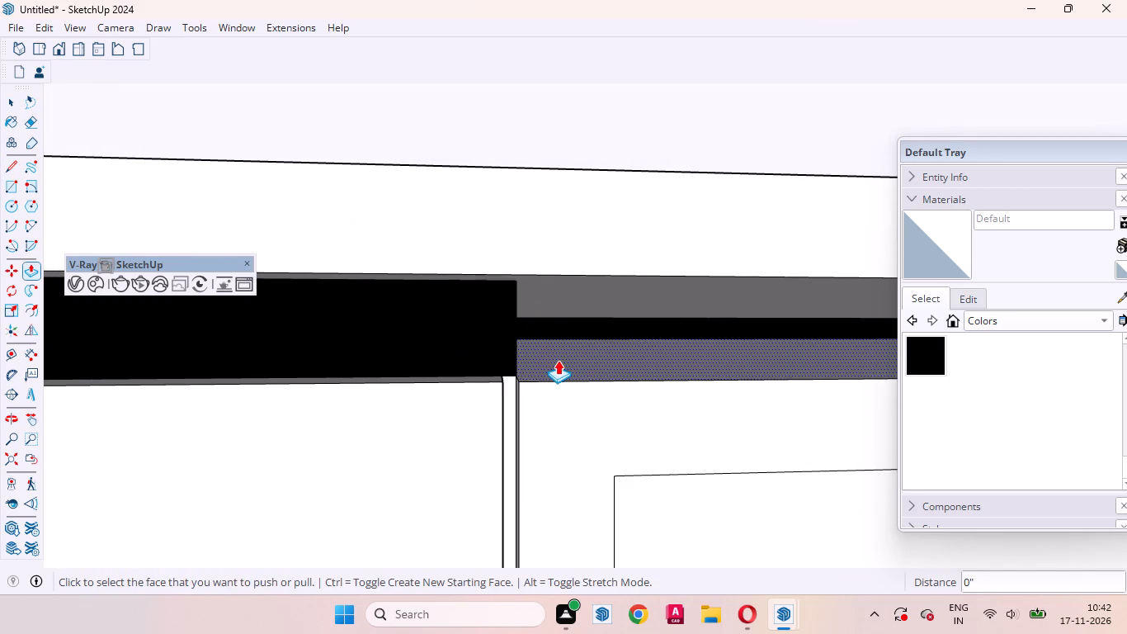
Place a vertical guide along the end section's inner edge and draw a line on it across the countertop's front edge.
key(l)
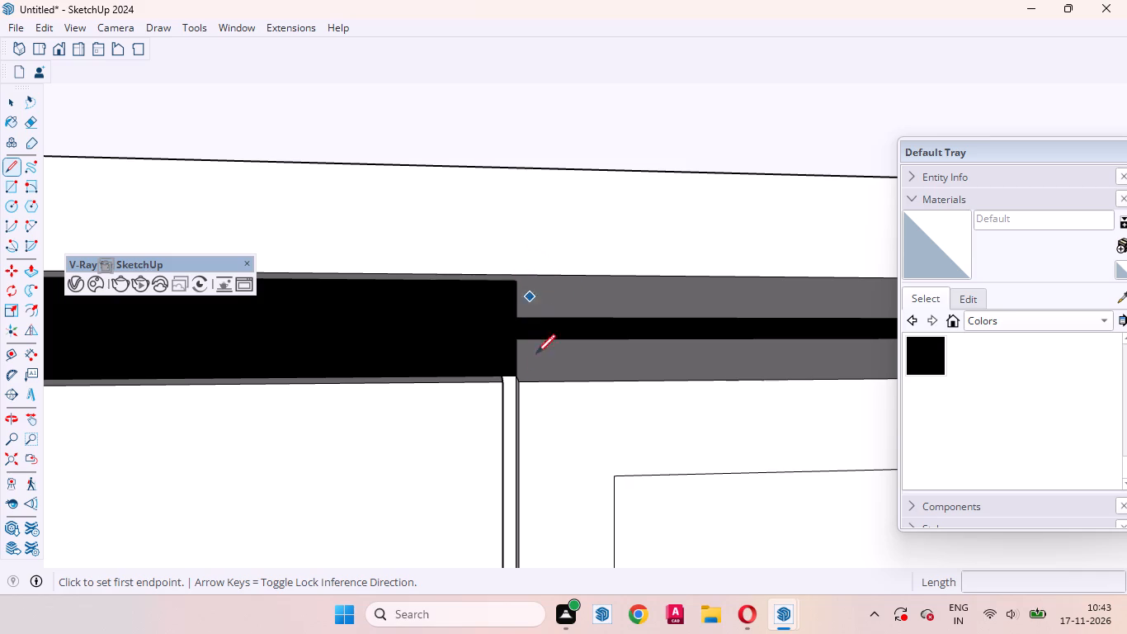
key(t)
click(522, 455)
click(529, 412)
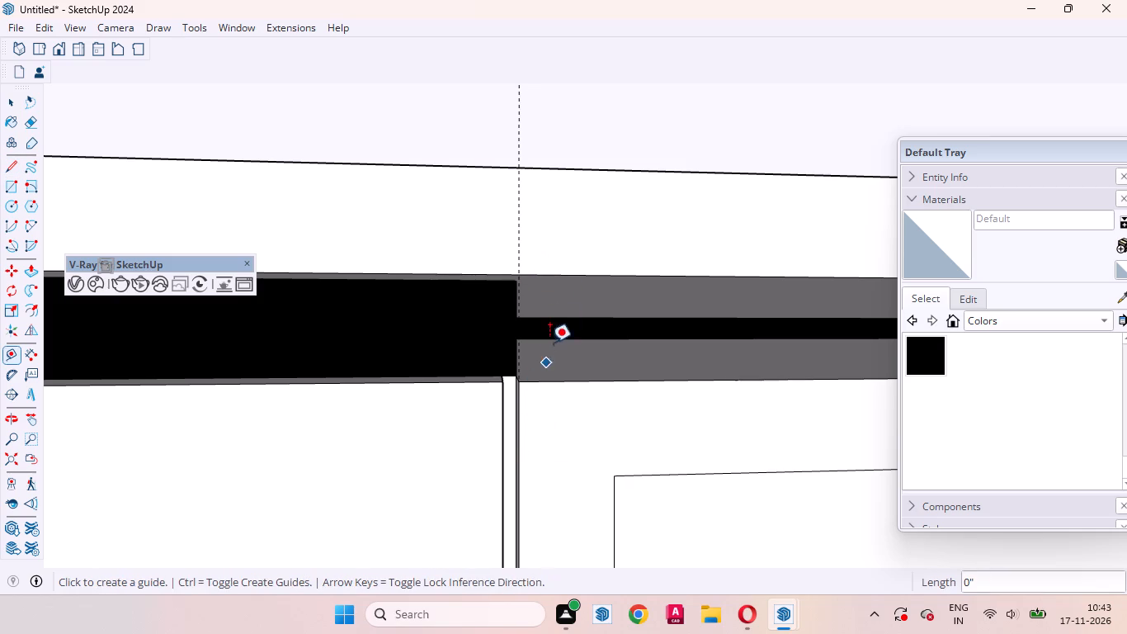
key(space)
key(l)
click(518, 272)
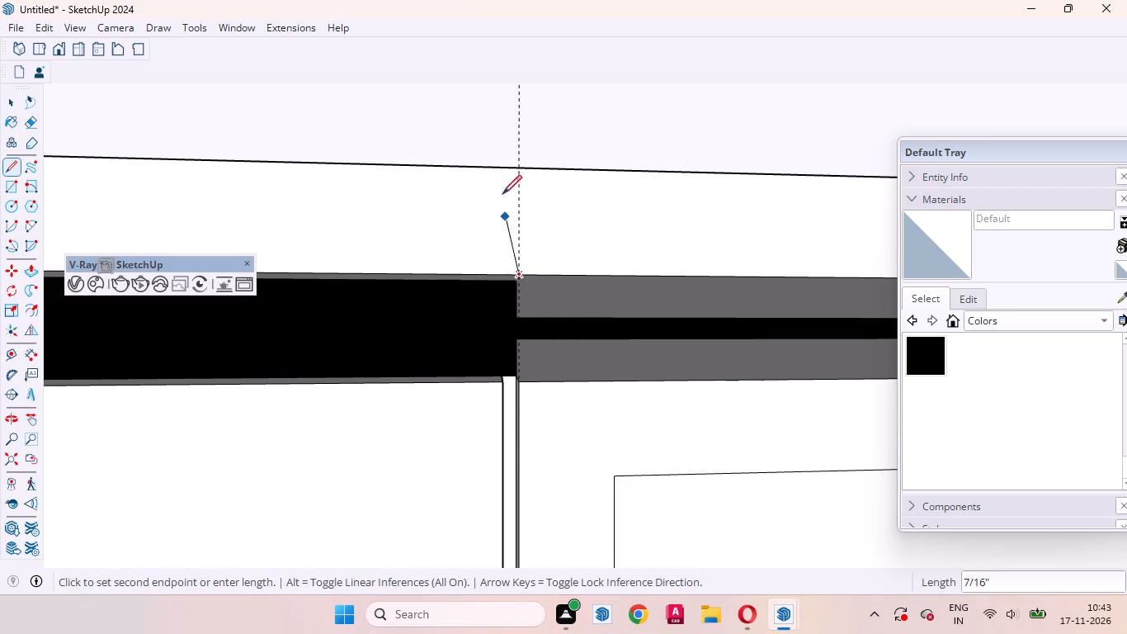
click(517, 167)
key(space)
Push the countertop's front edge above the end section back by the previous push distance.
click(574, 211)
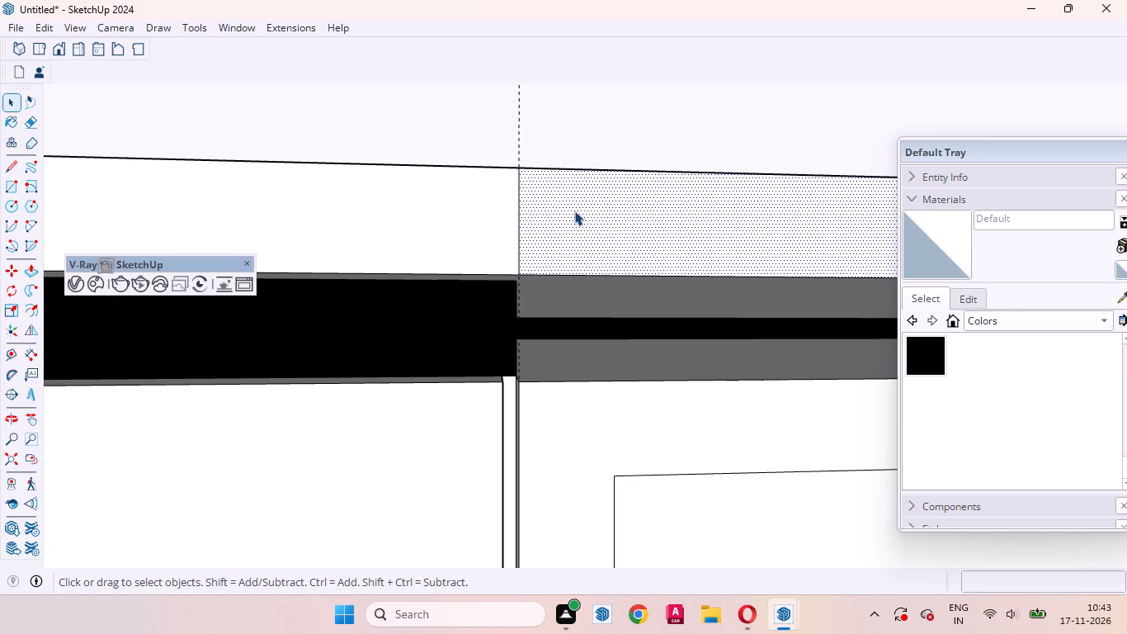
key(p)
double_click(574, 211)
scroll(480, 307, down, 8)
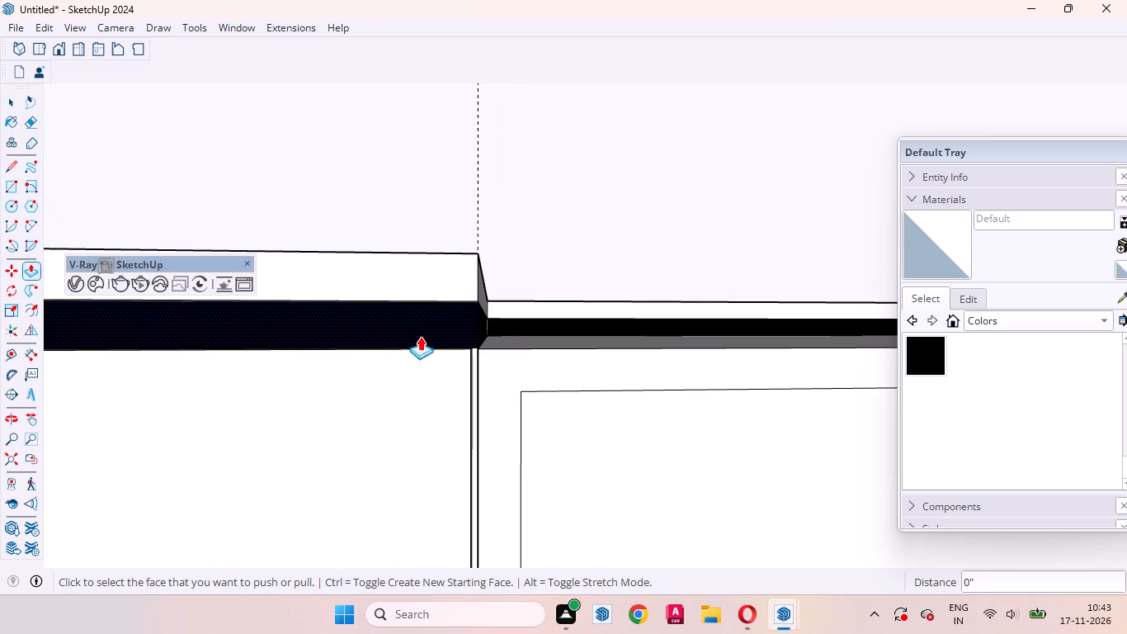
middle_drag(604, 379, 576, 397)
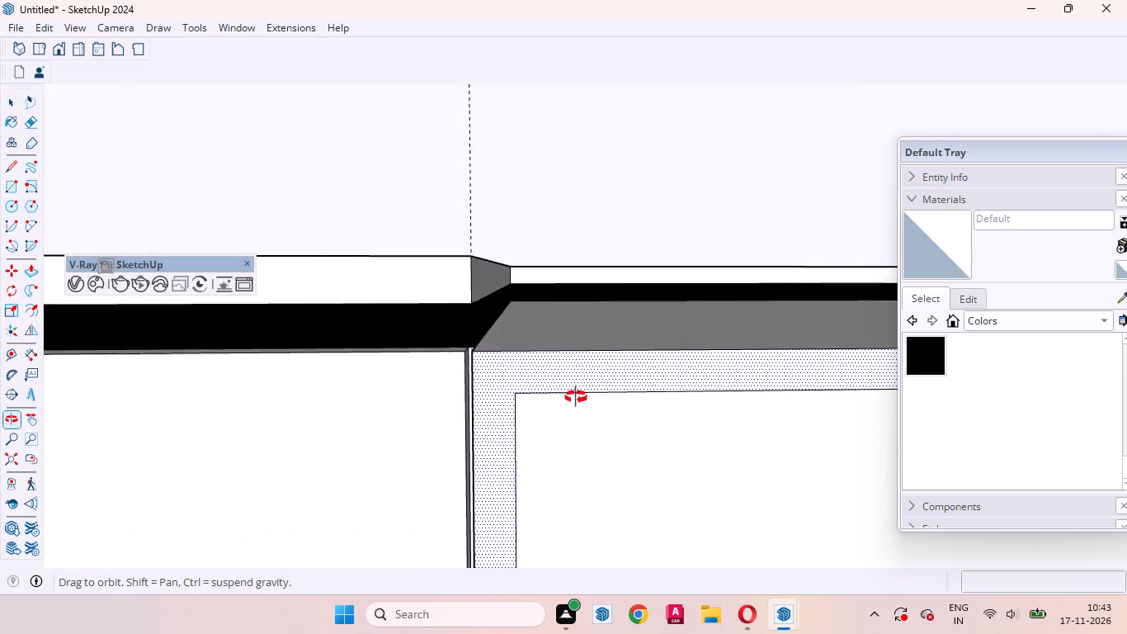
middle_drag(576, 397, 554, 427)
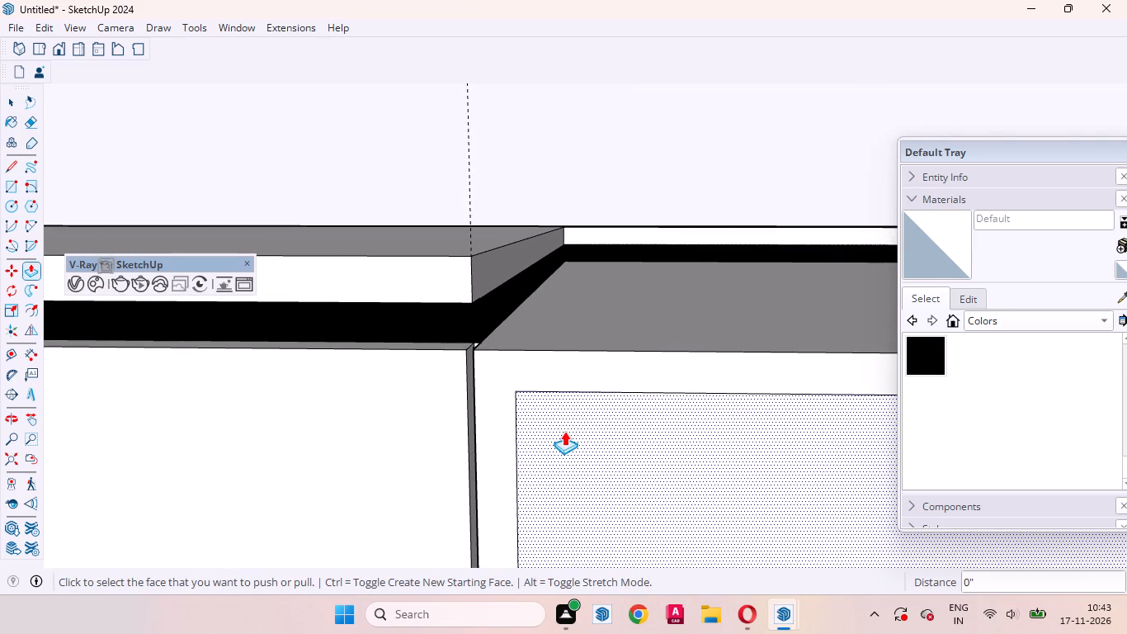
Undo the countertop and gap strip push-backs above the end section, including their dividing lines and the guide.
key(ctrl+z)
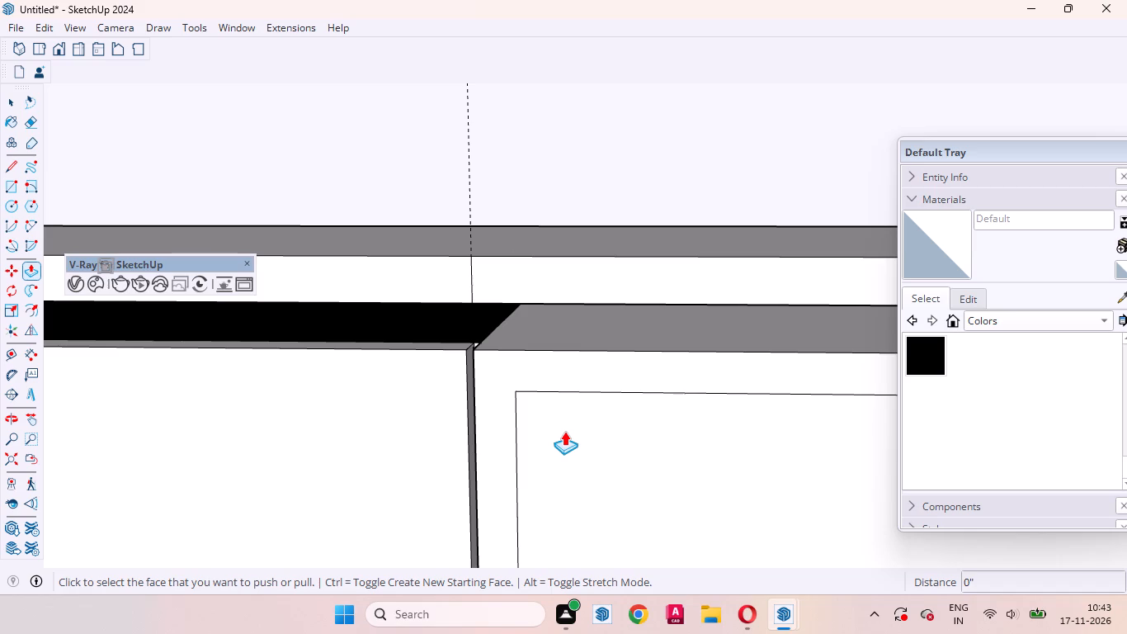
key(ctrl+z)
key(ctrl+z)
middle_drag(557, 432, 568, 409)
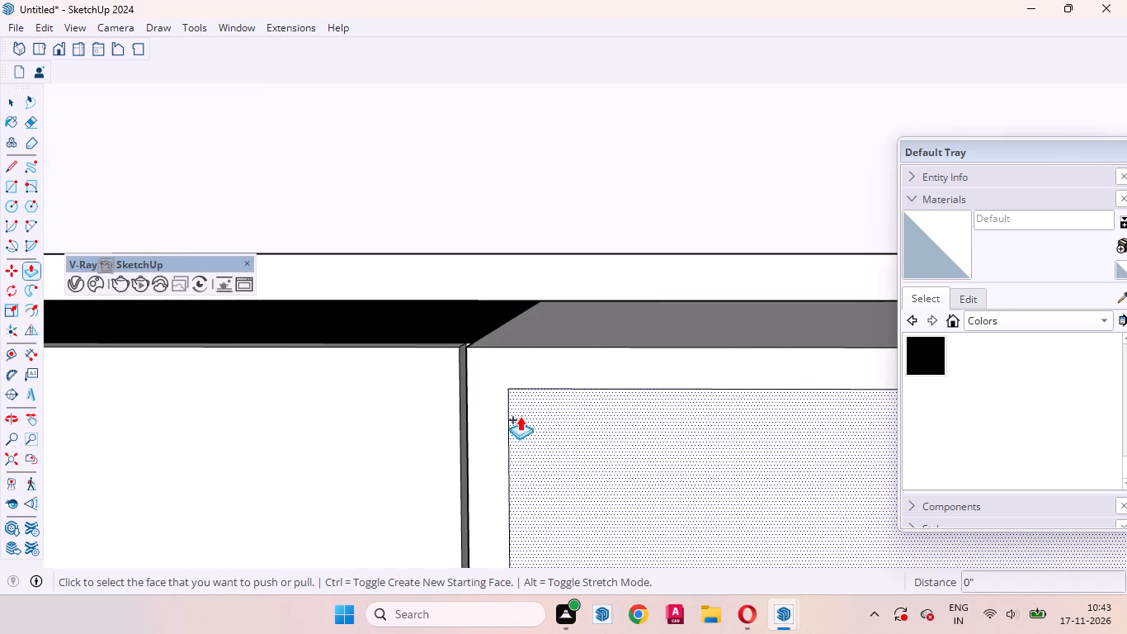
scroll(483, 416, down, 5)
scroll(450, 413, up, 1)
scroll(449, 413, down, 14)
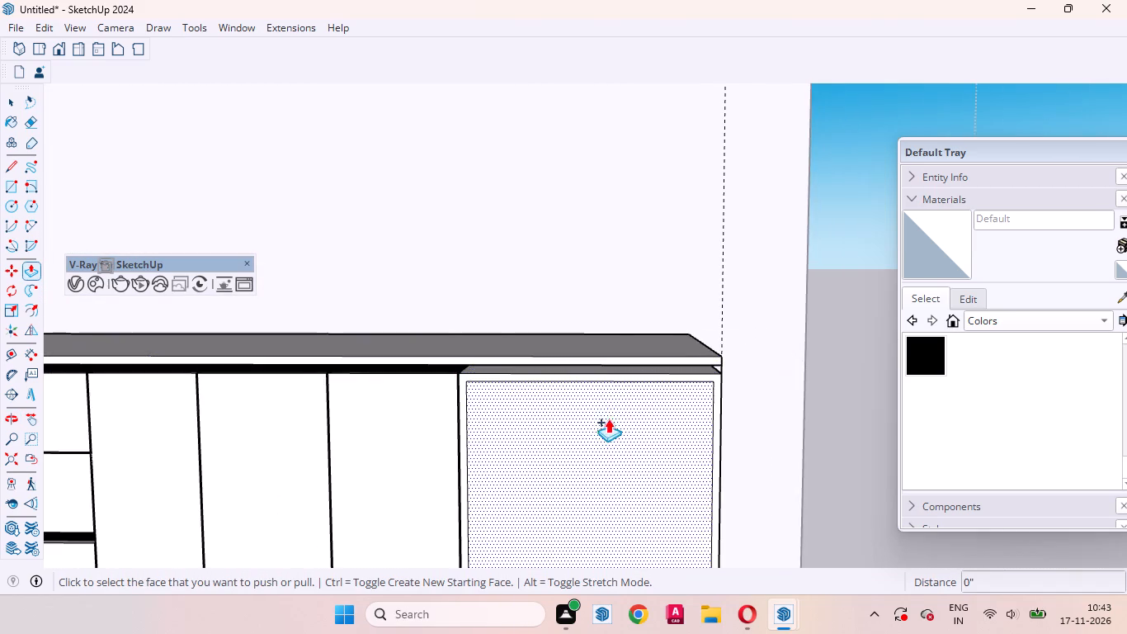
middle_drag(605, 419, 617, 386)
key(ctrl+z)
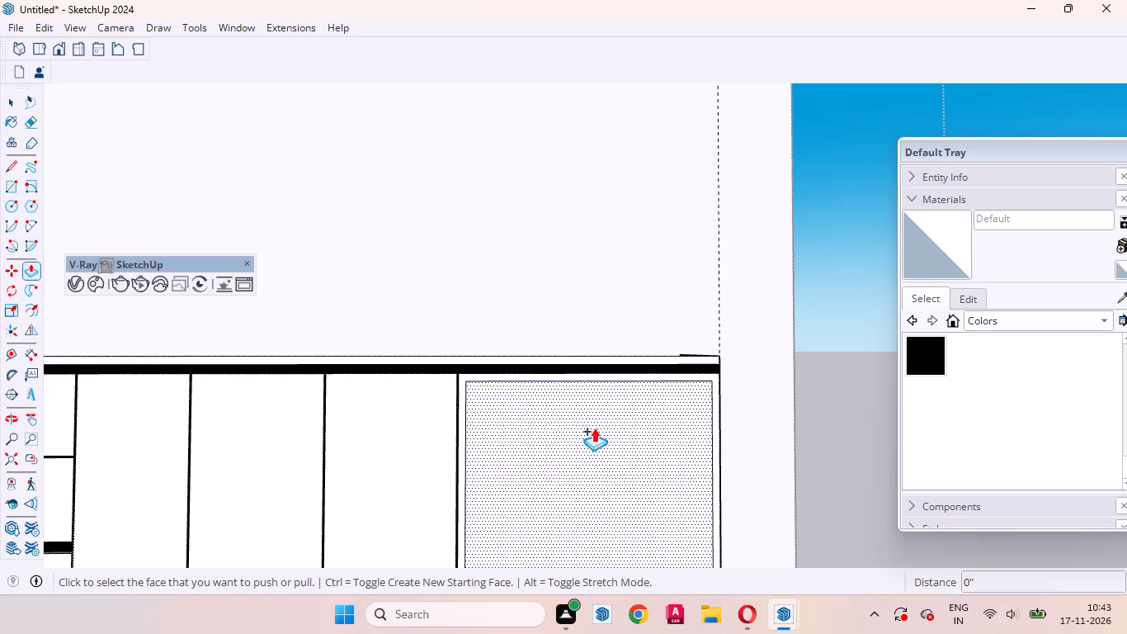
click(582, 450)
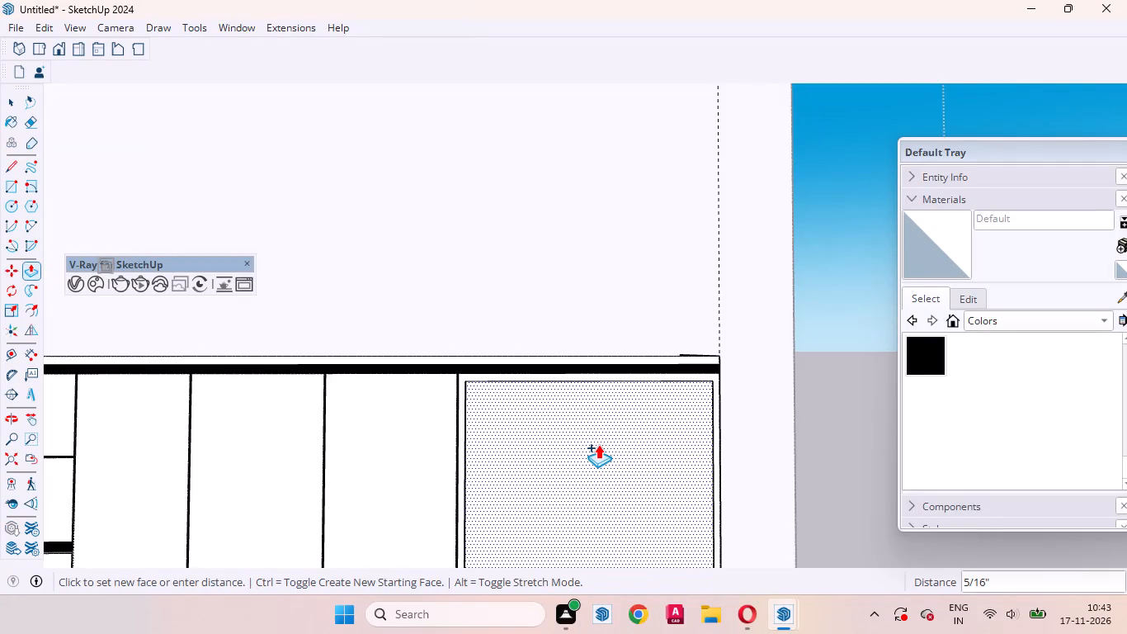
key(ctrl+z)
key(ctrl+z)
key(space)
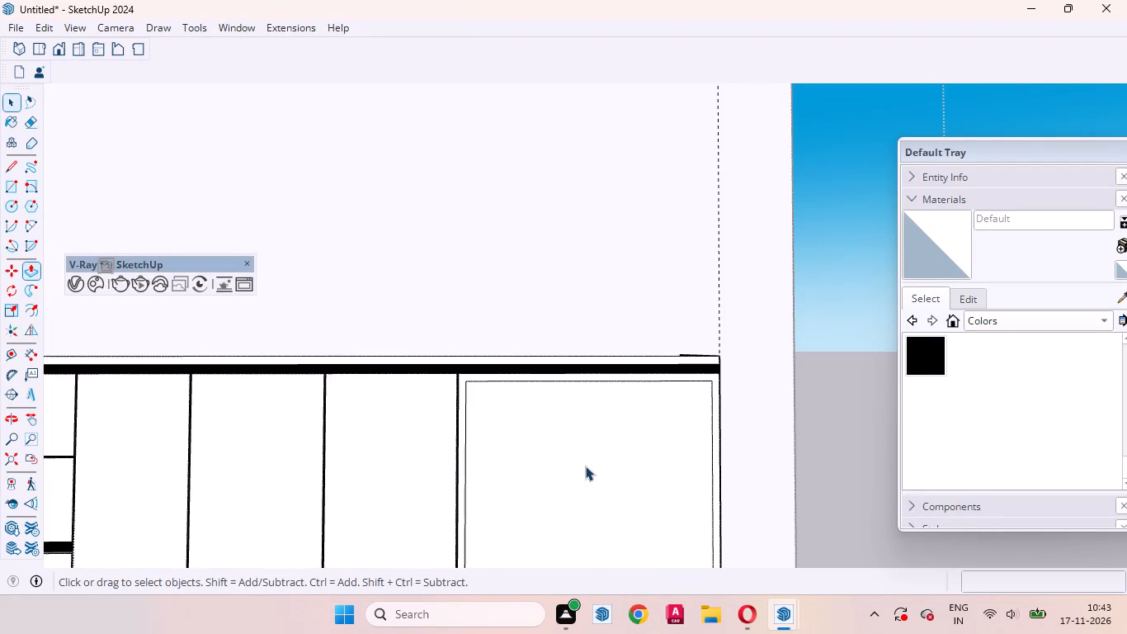
Push the end section's inner panel face 580 mm into the cabinet to hollow out an open compartment.
middle_drag(620, 471, 426, 557)
scroll(511, 451, down, 9)
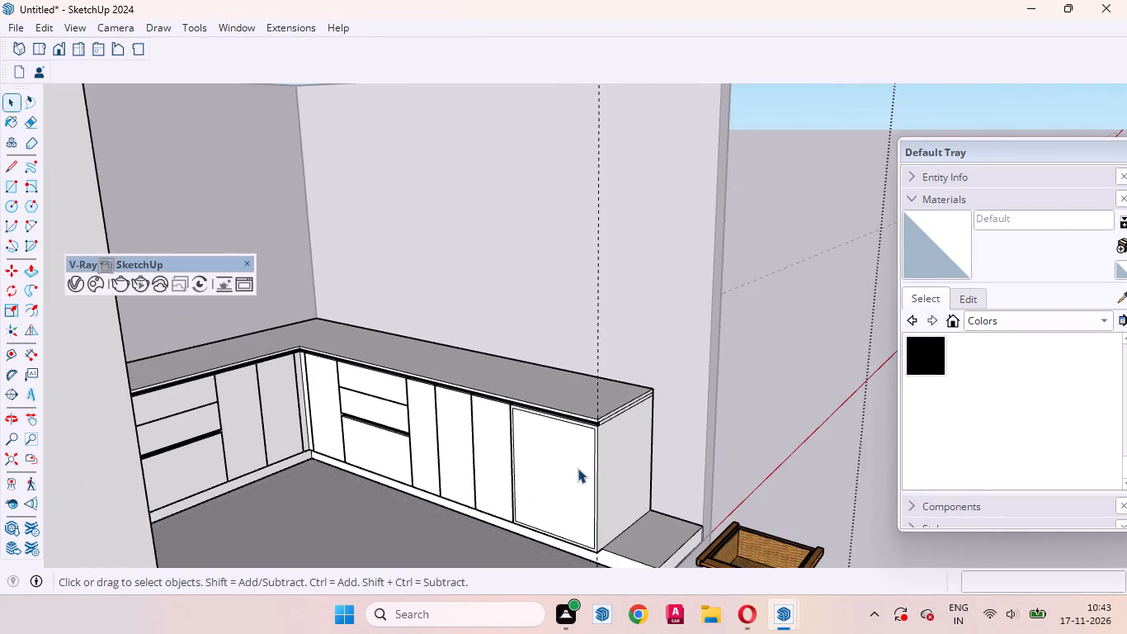
scroll(577, 471, up, 4)
click(578, 480)
key(p)
click(578, 480)
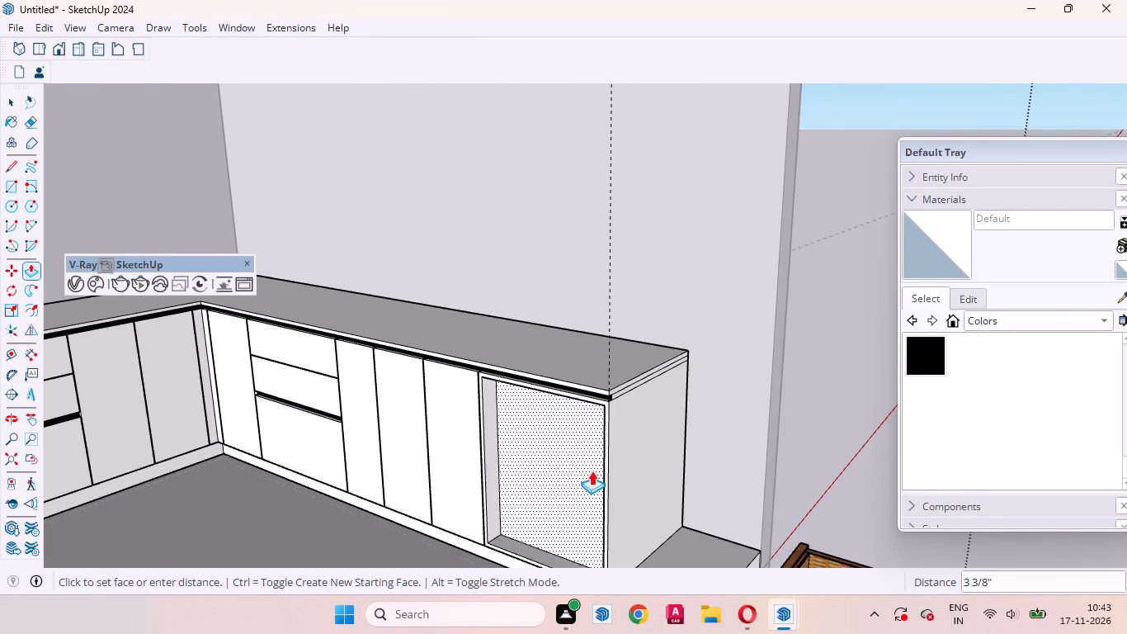
text(580mm)
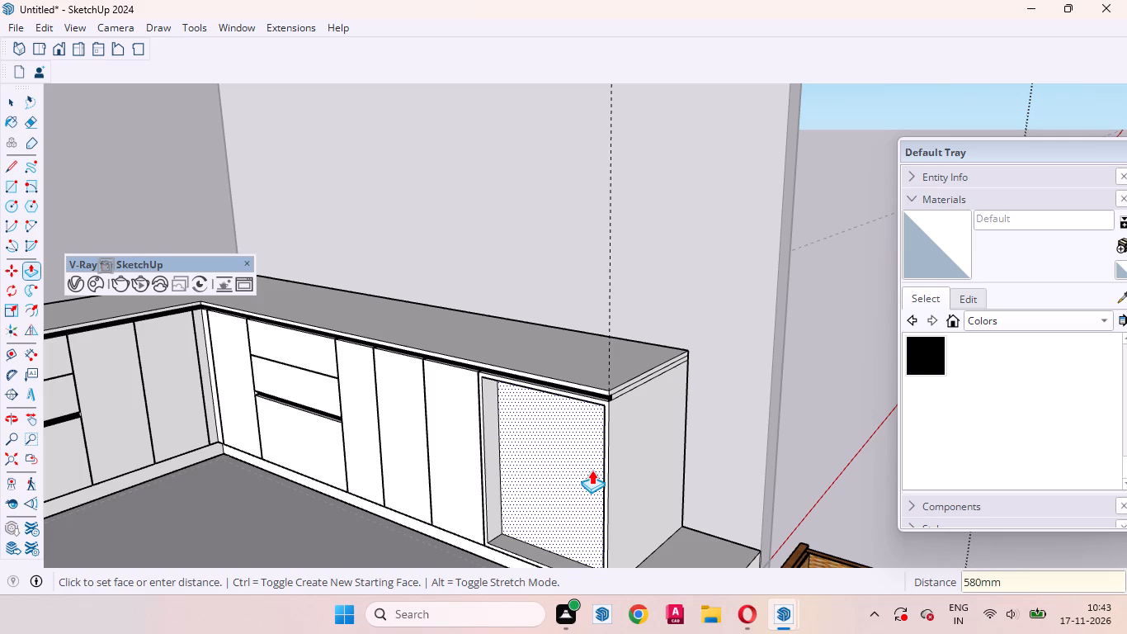
key(Return)
key(space)
Move the wicker basket from outside the room into the open end compartment, with its front corner against the compartment's inner side.
scroll(592, 320, down, 3)
middle_drag(601, 456, 647, 499)
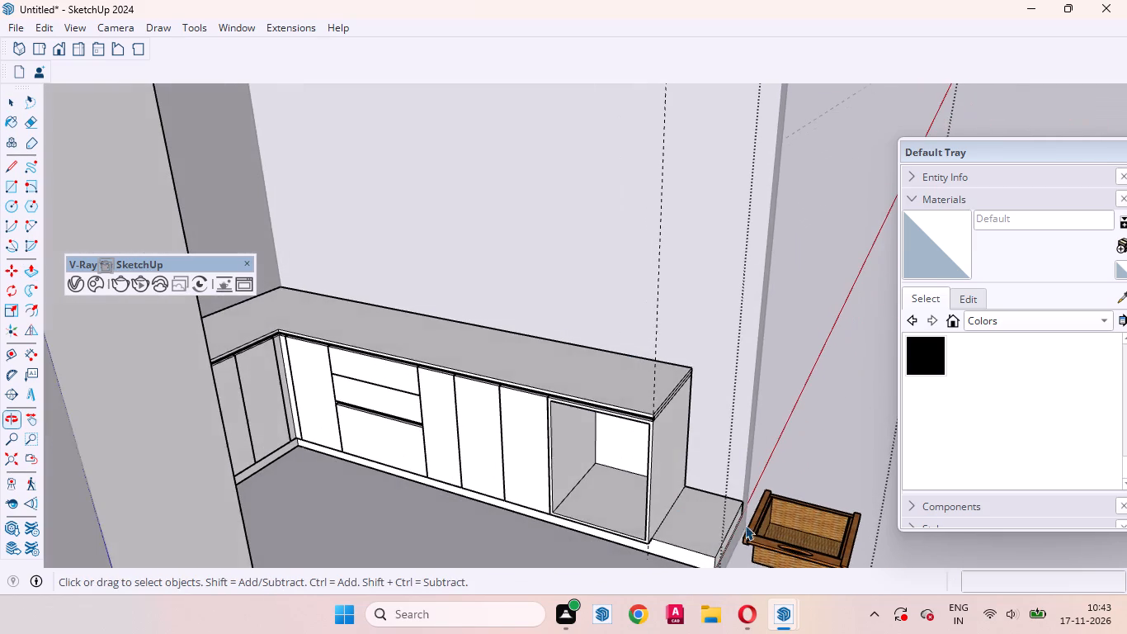
click(767, 542)
scroll(396, 336, down, 7)
scroll(628, 462, up, 13)
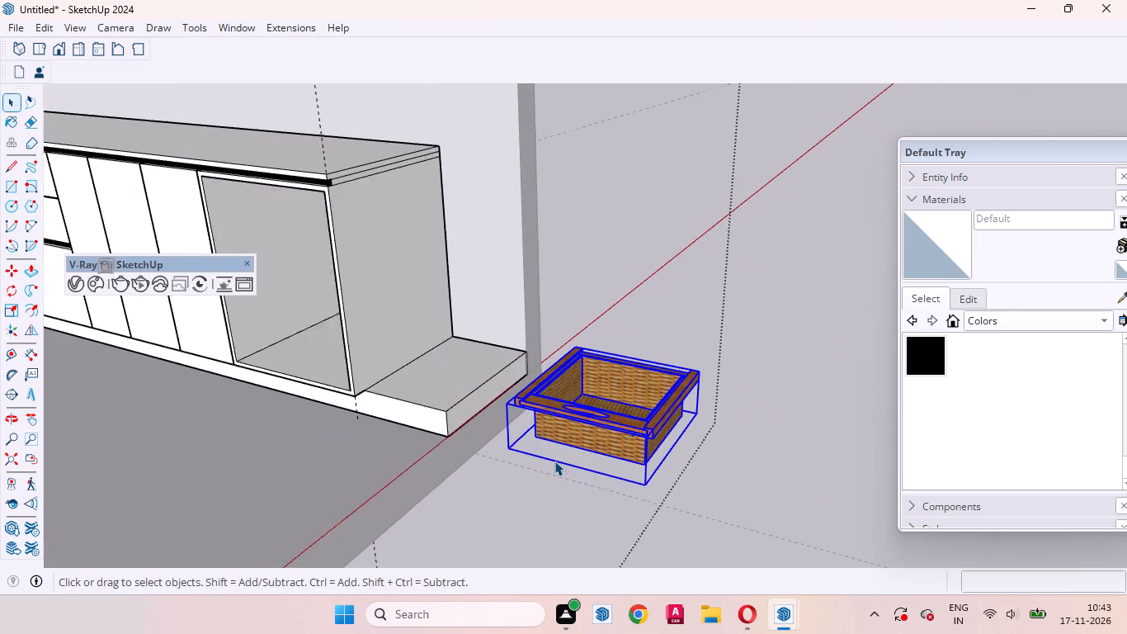
scroll(554, 461, up, 1)
middle_drag(542, 469, 585, 521)
scroll(658, 423, up, 7)
middle_drag(697, 461, 629, 395)
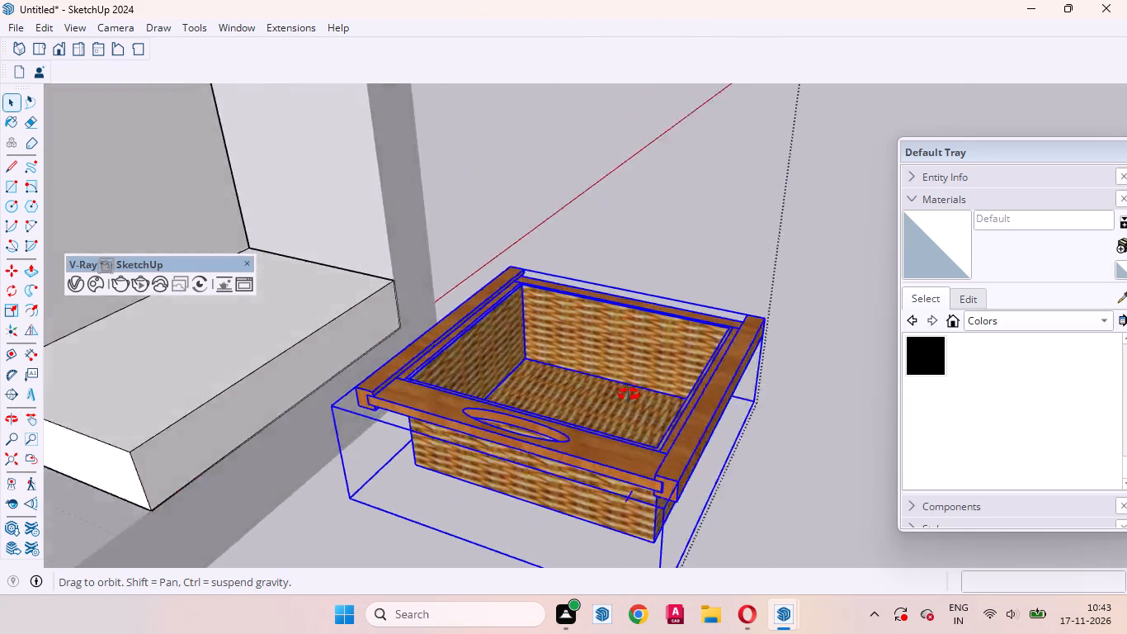
middle_drag(629, 395, 744, 340)
scroll(396, 379, up, 2)
scroll(385, 397, down, 4)
middle_drag(479, 473, 284, 616)
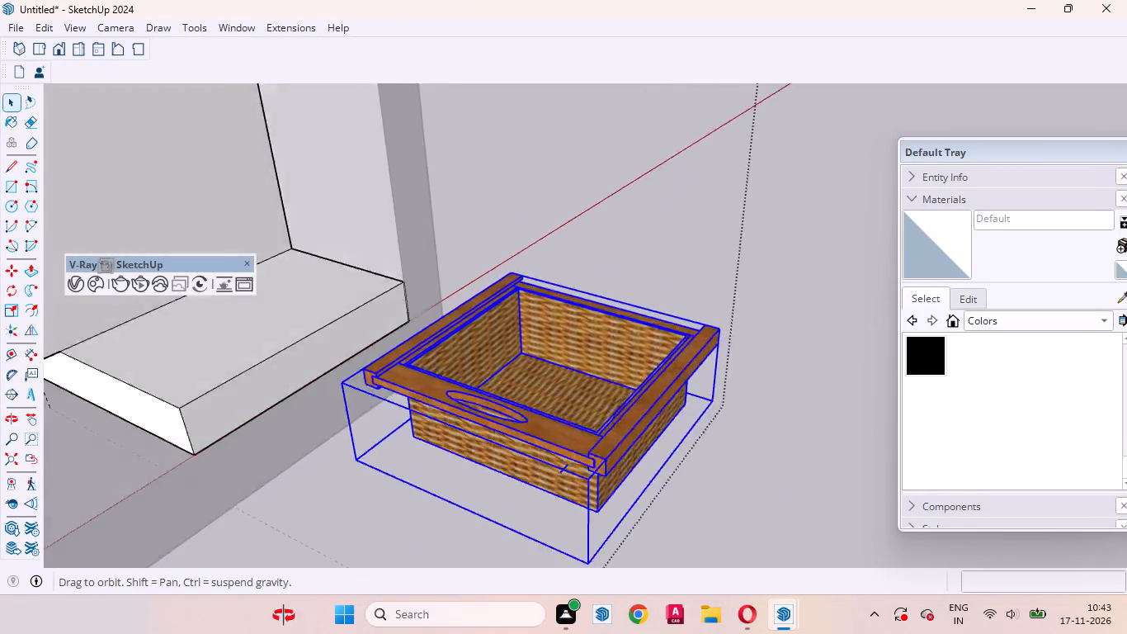
middle_drag(284, 616, 335, 629)
key(m)
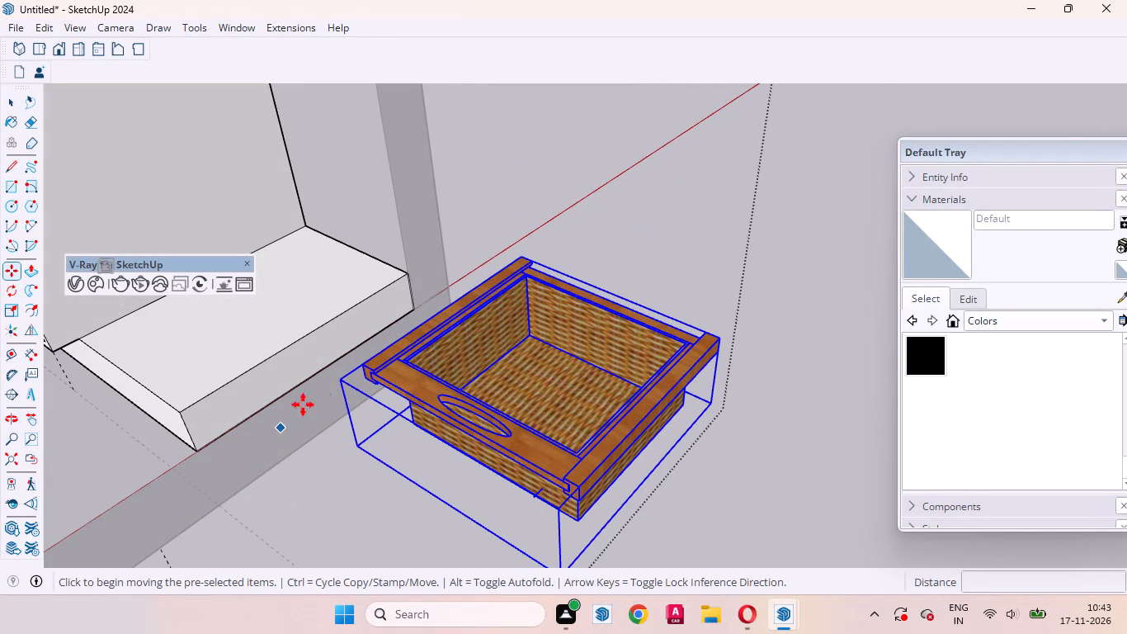
click(344, 377)
scroll(649, 340, down, 4)
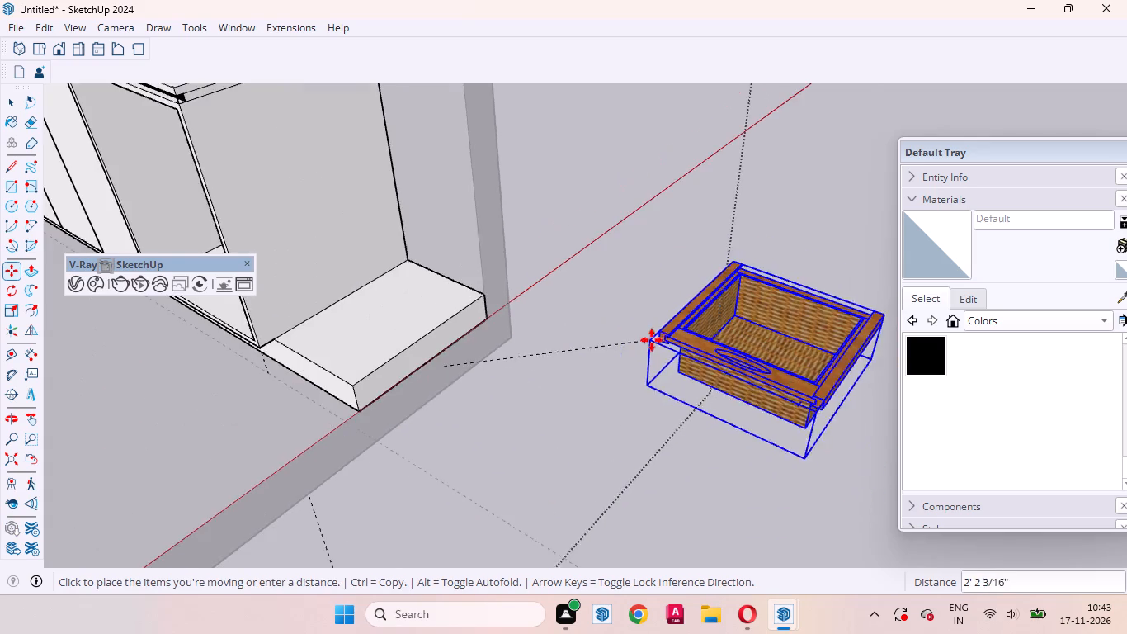
scroll(674, 351, down, 7)
scroll(182, 353, up, 4)
scroll(318, 329, up, 4)
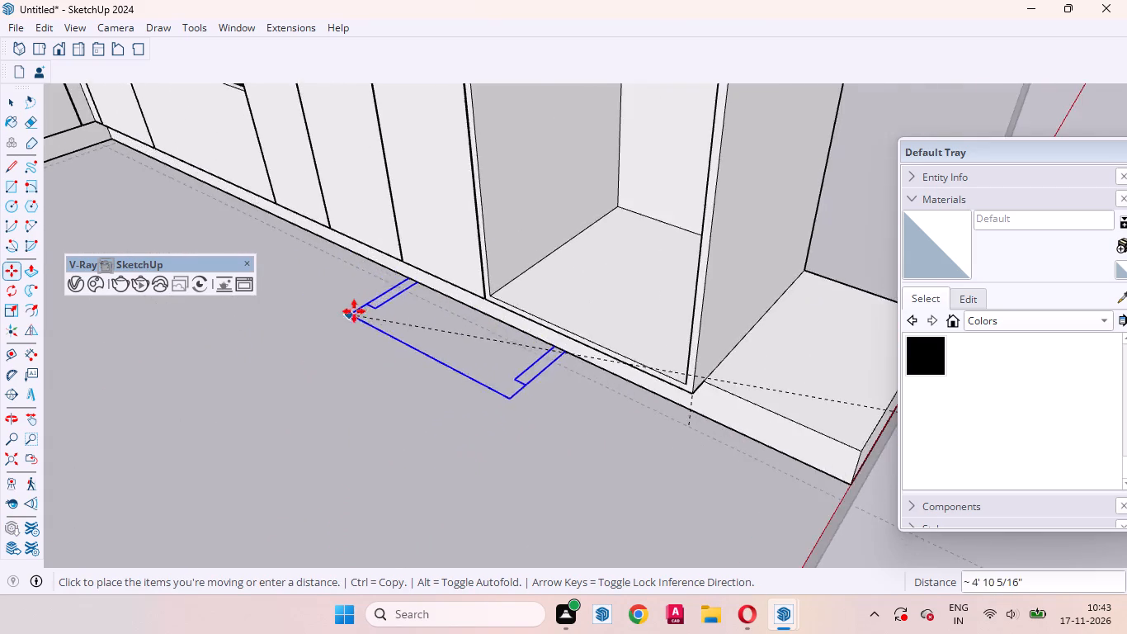
scroll(380, 300, up, 4)
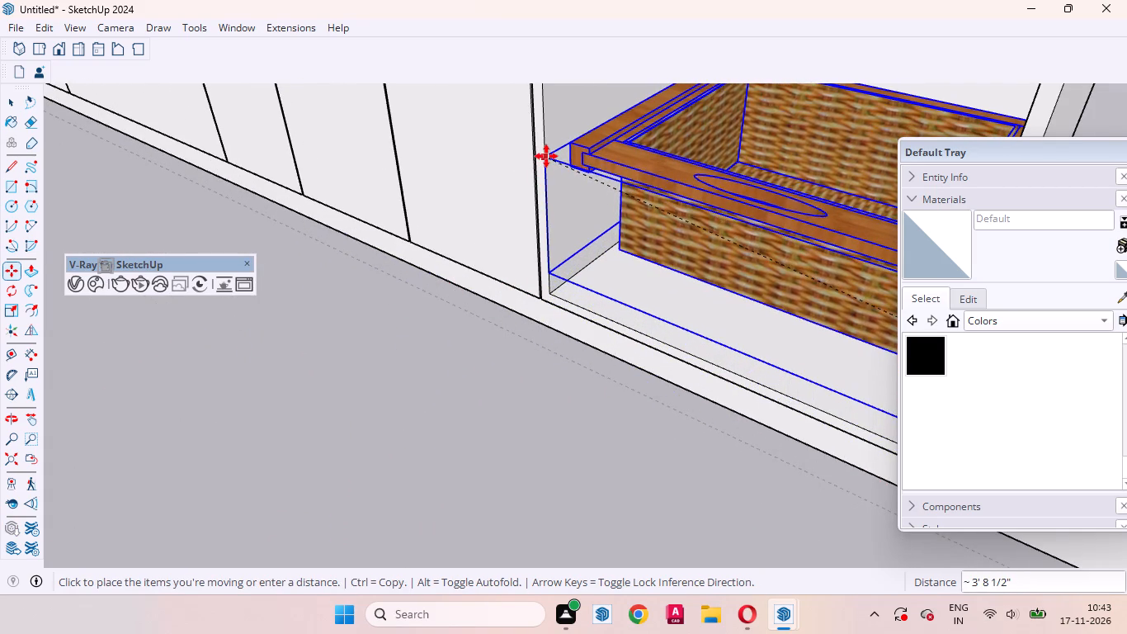
click(546, 156)
key(space)
Shift the wicker basket about 15/16" forward, toward the compartment's front opening.
scroll(388, 437, down, 4)
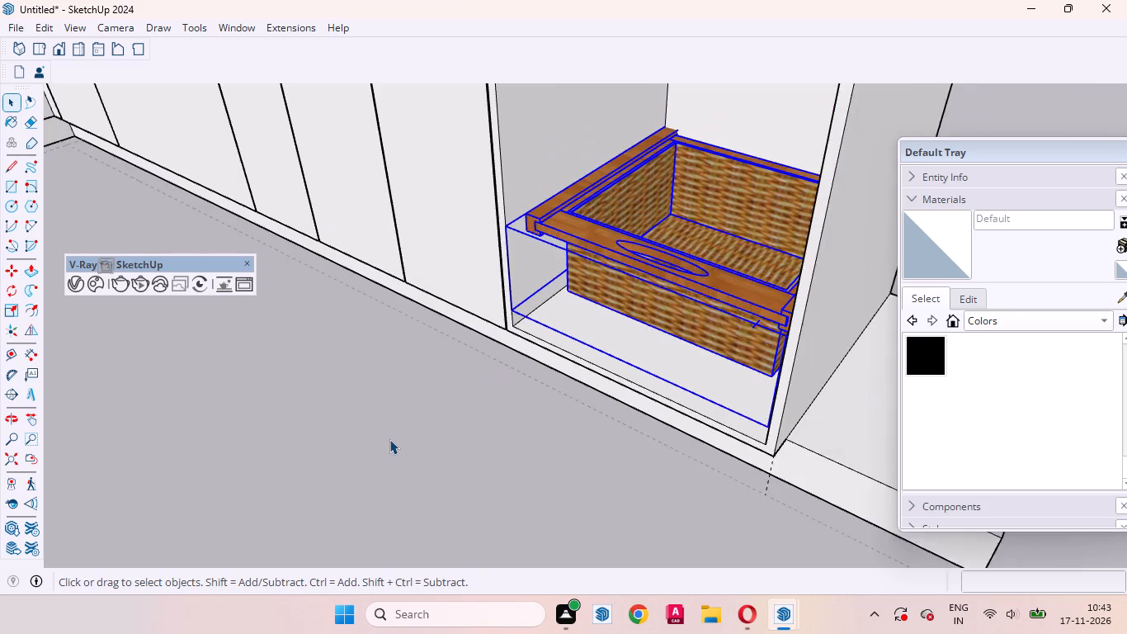
middle_drag(473, 472, 474, 633)
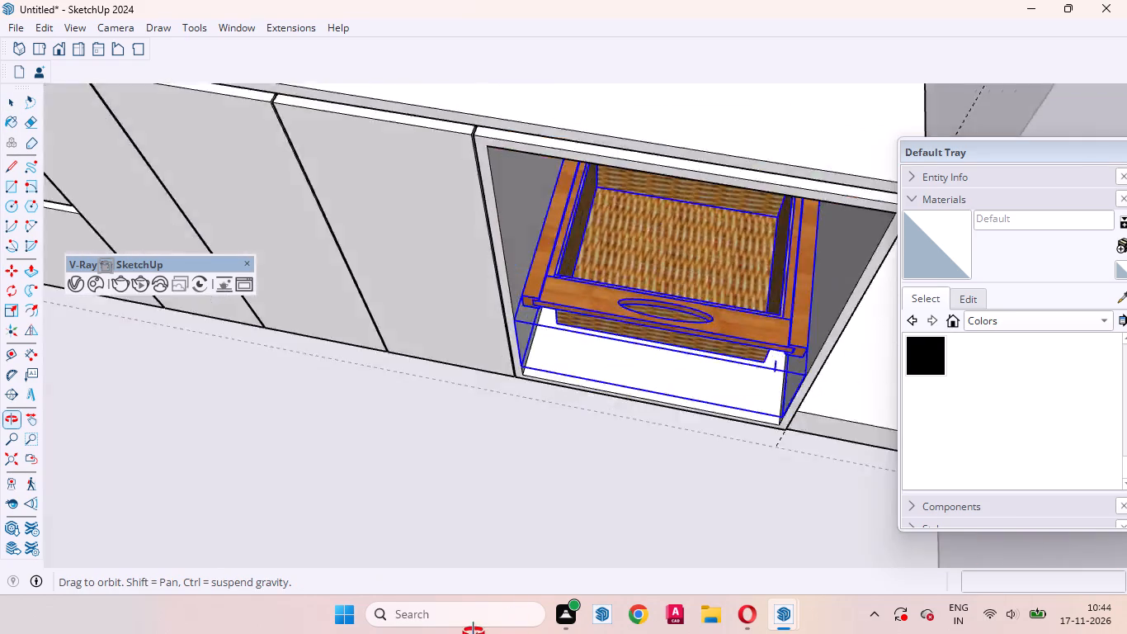
middle_drag(474, 633, 374, 556)
scroll(509, 152, up, 11)
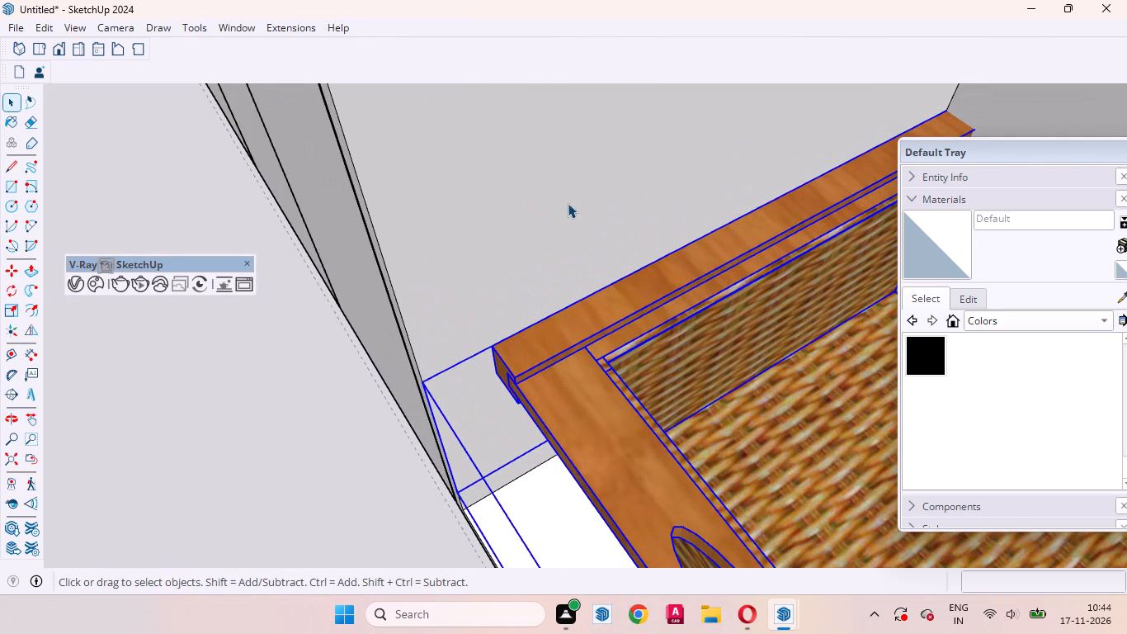
key(m)
click(628, 172)
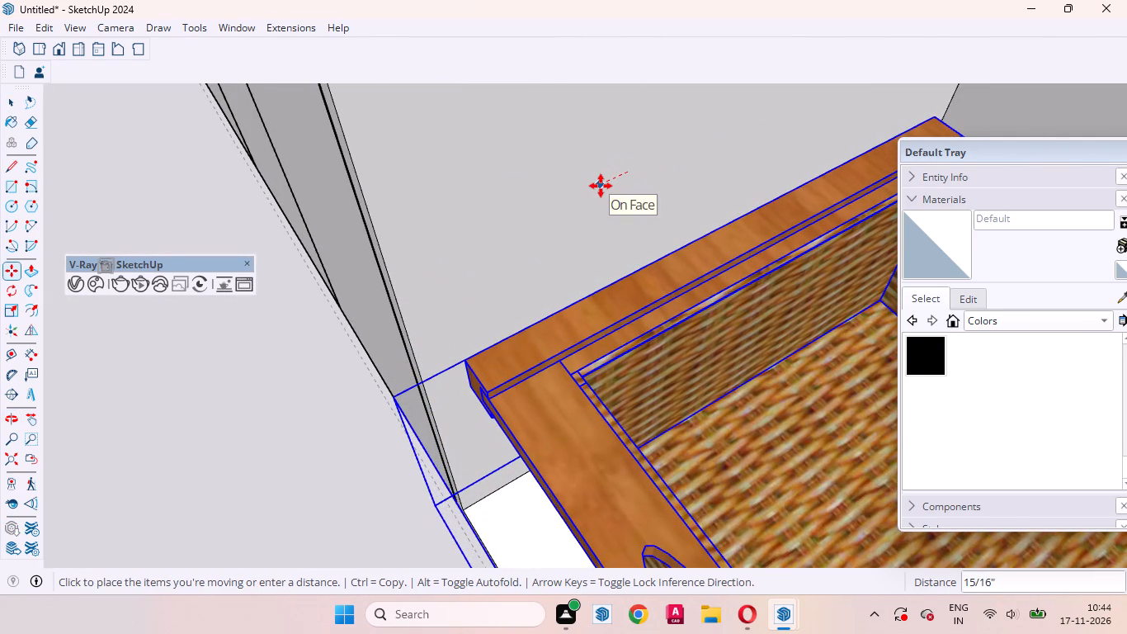
click(601, 186)
key(space)
Draw a vertical line down the plinth's front face from the end cabinet's outer bottom corner to the floor.
middle_drag(507, 348, 755, 129)
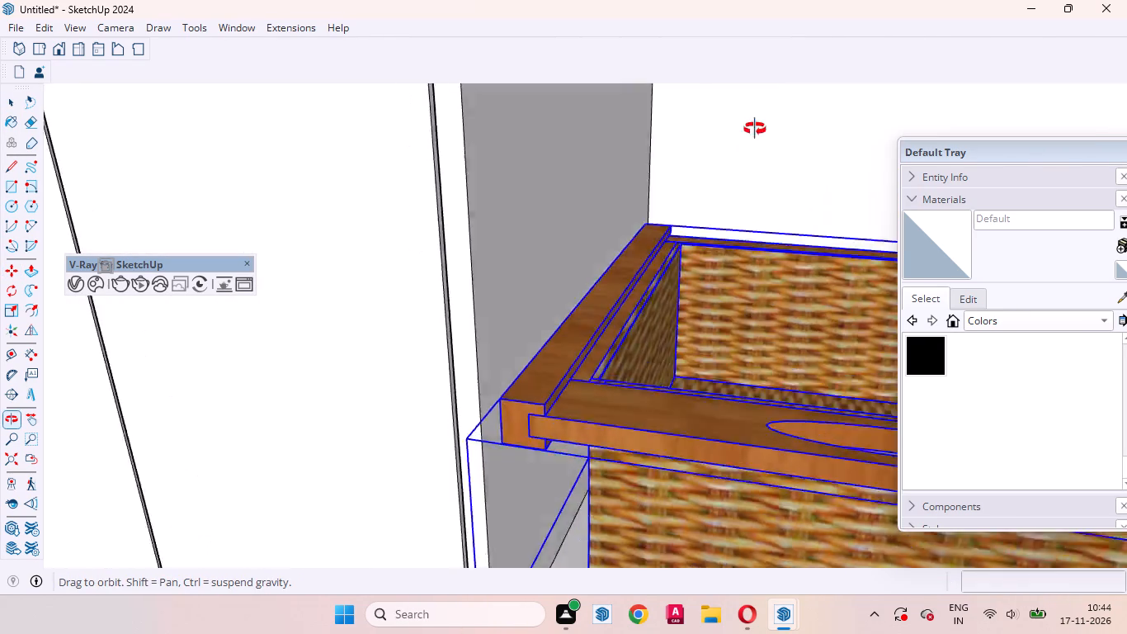
middle_drag(755, 129, 744, 25)
scroll(611, 306, down, 7)
middle_drag(677, 364, 663, 417)
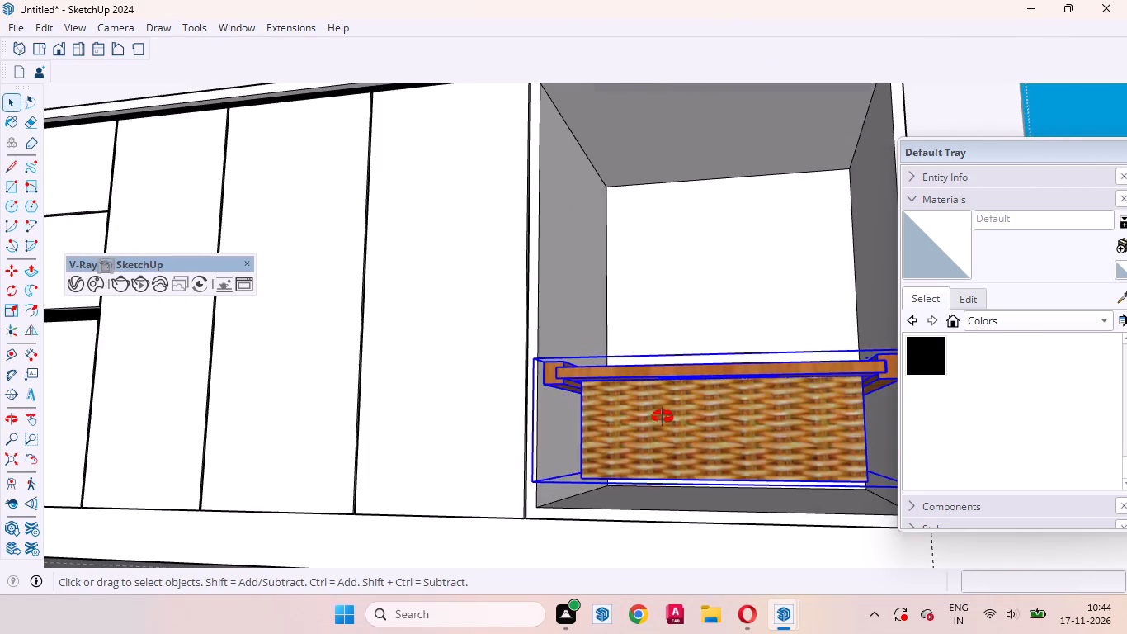
middle_drag(663, 417, 571, 518)
scroll(424, 385, down, 13)
middle_drag(559, 471, 309, 405)
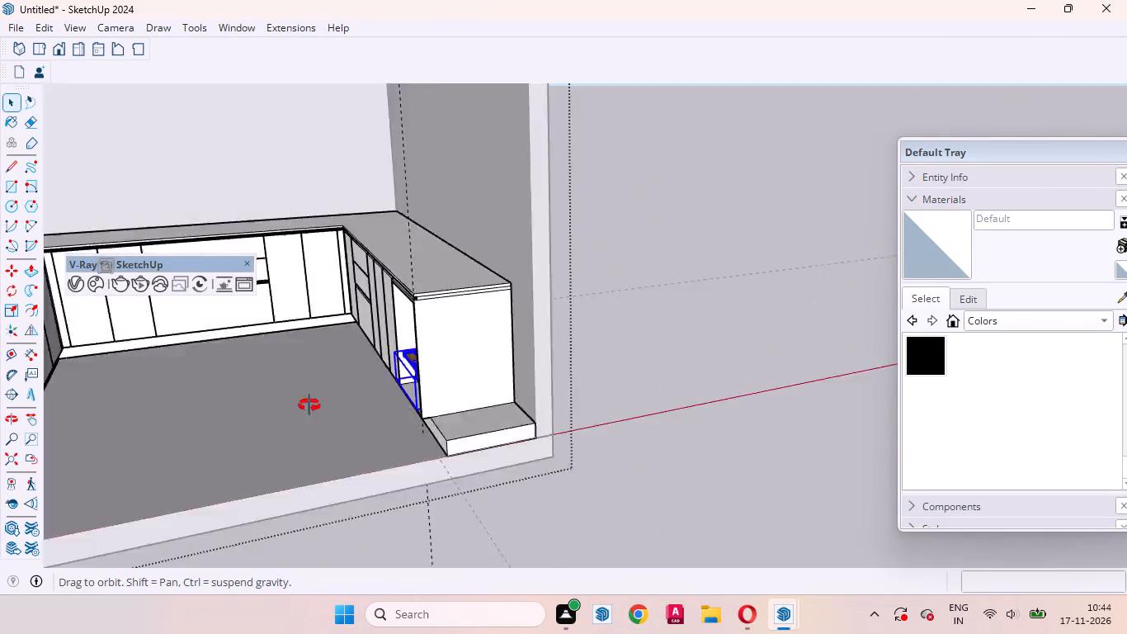
middle_drag(309, 405, 556, 454)
scroll(586, 457, up, 4)
click(587, 459)
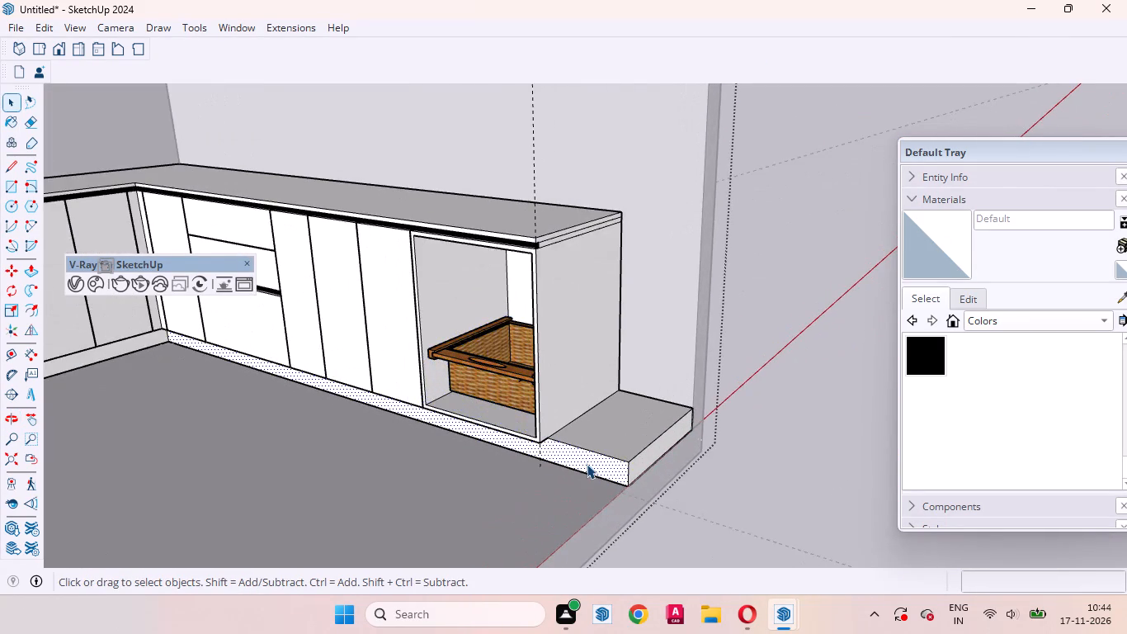
scroll(587, 464, up, 10)
middle_drag(502, 457, 521, 359)
scroll(534, 316, up, 8)
middle_drag(526, 324, 576, 315)
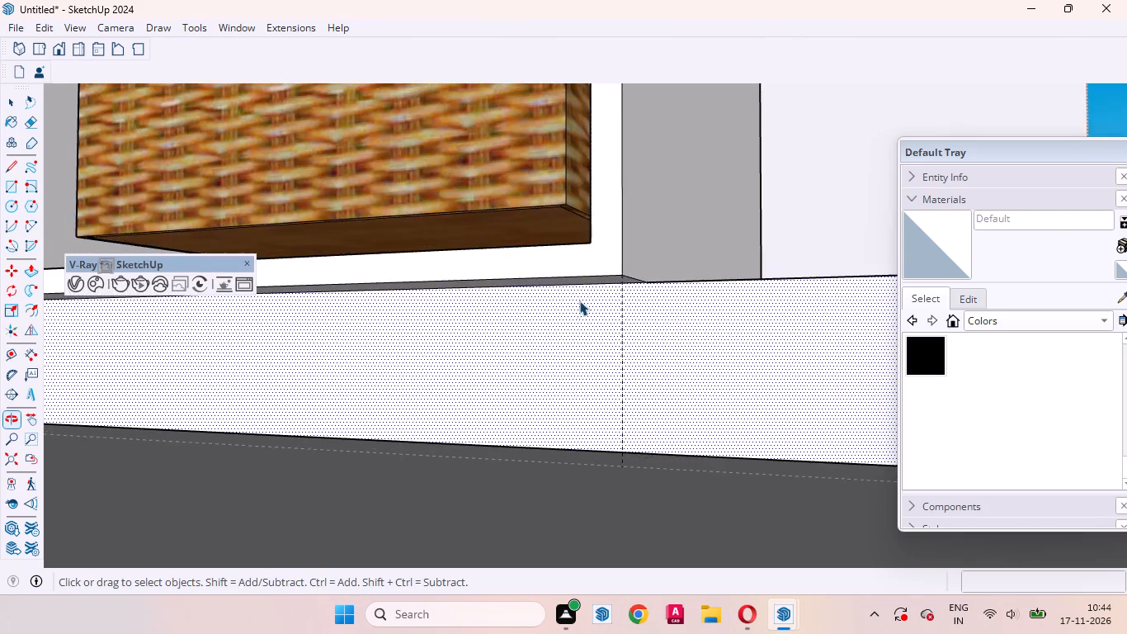
scroll(582, 299, up, 7)
middle_drag(659, 294, 616, 309)
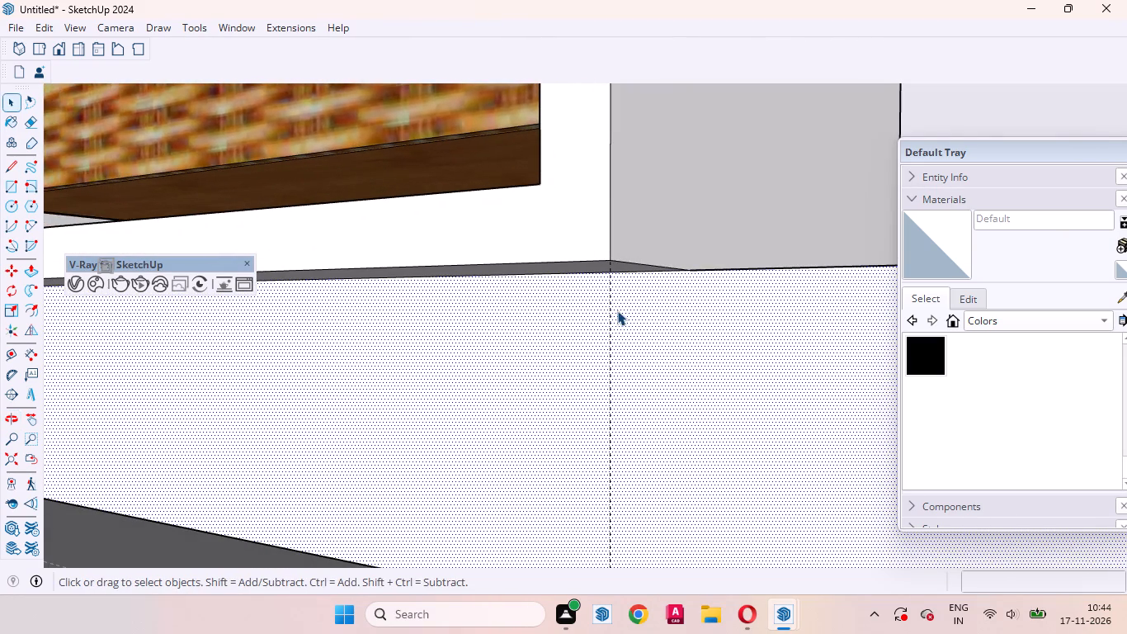
key(l)
click(689, 268)
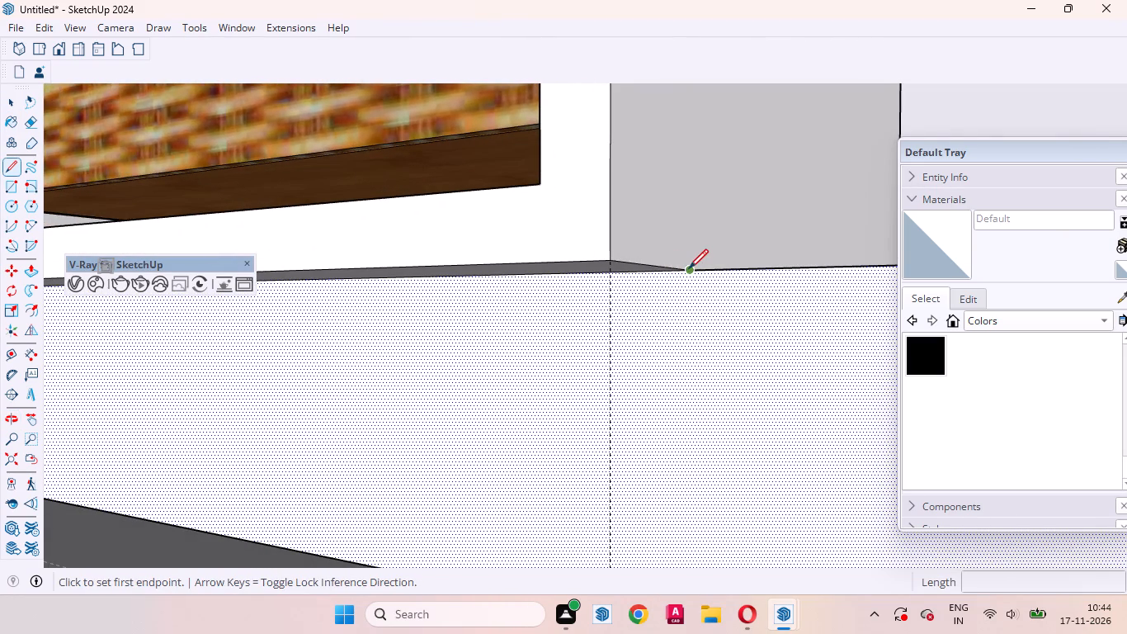
scroll(663, 329, down, 8)
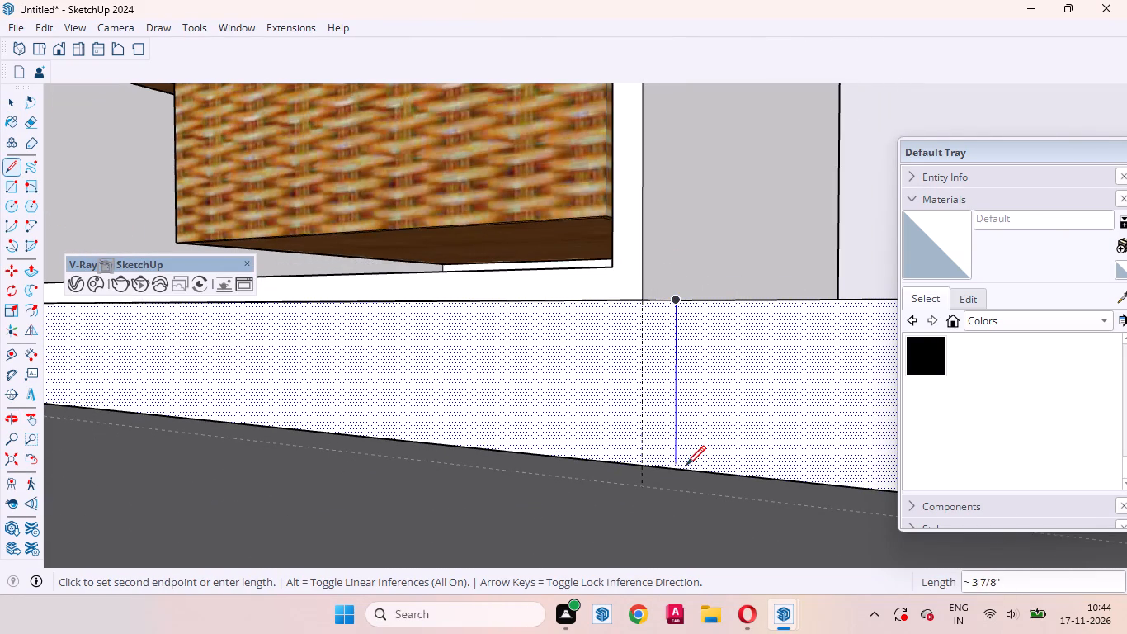
click(682, 471)
key(space)
Push the plinth face beyond the end cabinet back to the wall to remove the protruding plinth block.
click(752, 414)
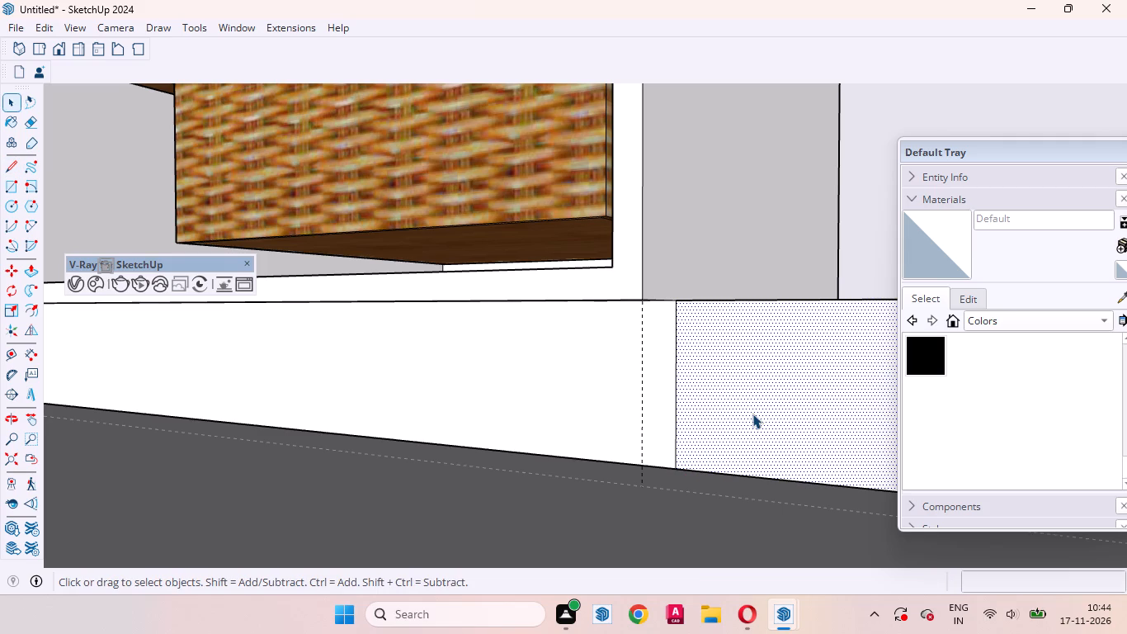
key(p)
click(752, 414)
click(861, 171)
key(space)
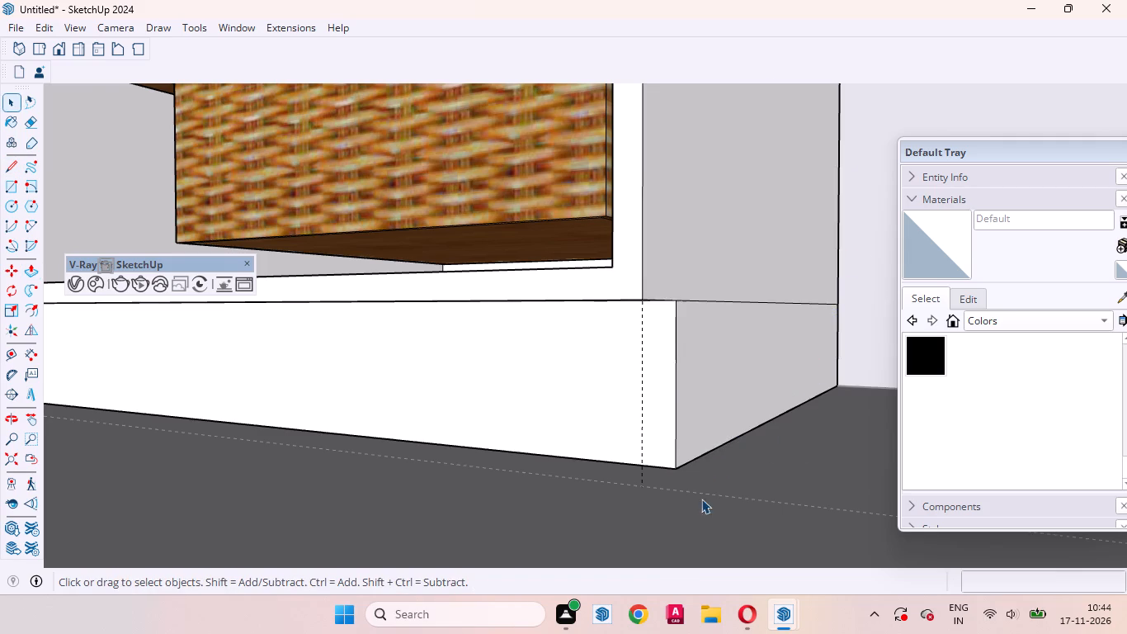
scroll(691, 515, down, 20)
scroll(691, 515, down, 2)
click(830, 546)
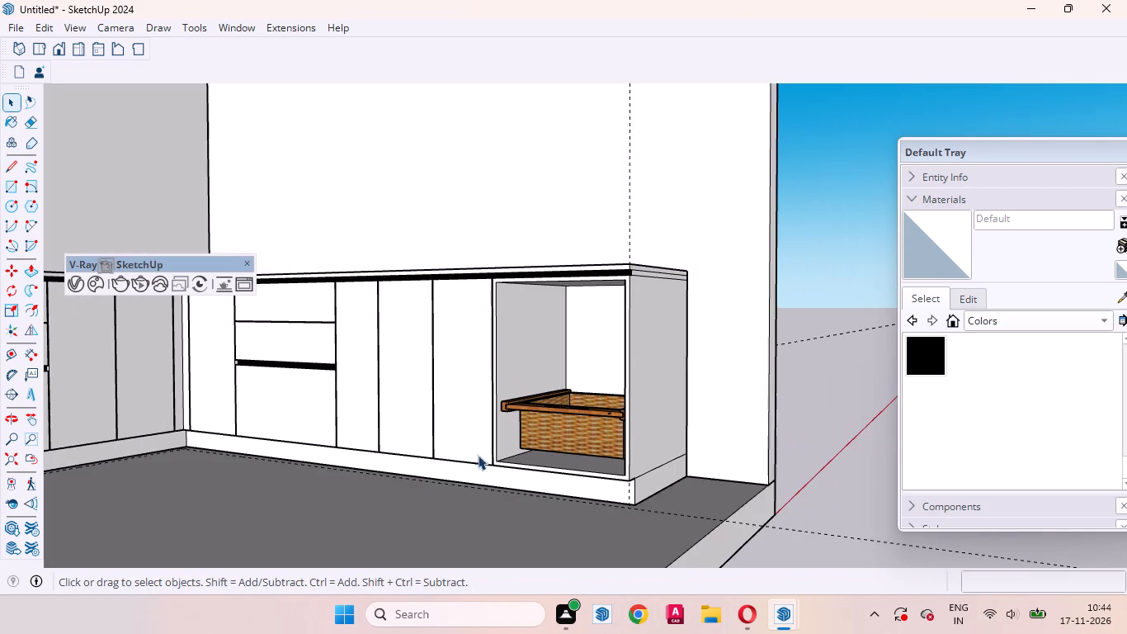
Move the wicker basket slightly further forward along the compartment's depth.
scroll(444, 437, up, 6)
middle_drag(634, 427, 517, 598)
click(575, 438)
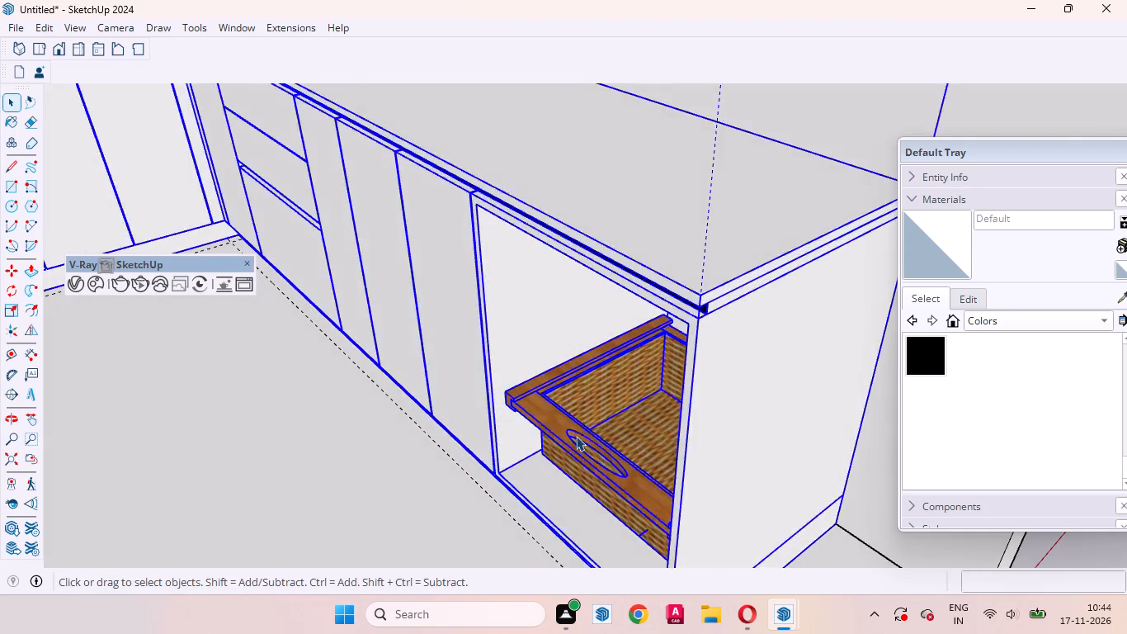
scroll(573, 434, up, 8)
double_click(559, 427)
click(564, 424)
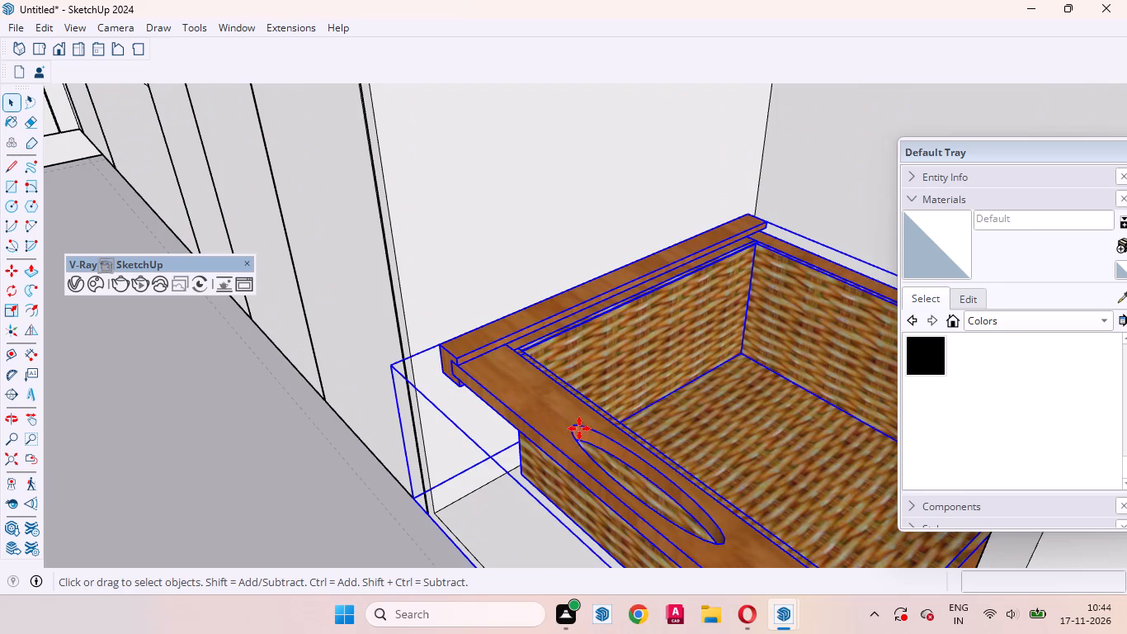
key(m)
scroll(447, 390, up, 9)
click(439, 315)
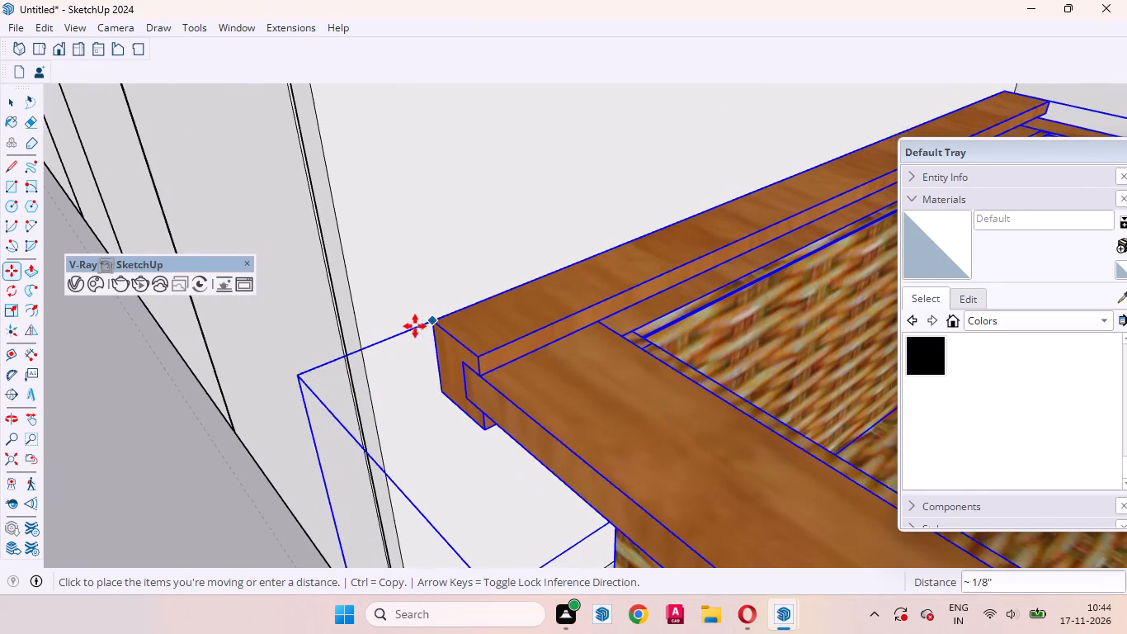
click(381, 339)
key(space)
Copy the wicker basket straight up by about 1' 1" to place a second basket above it in the compartment.
scroll(532, 283, down, 18)
middle_drag(549, 376, 790, 340)
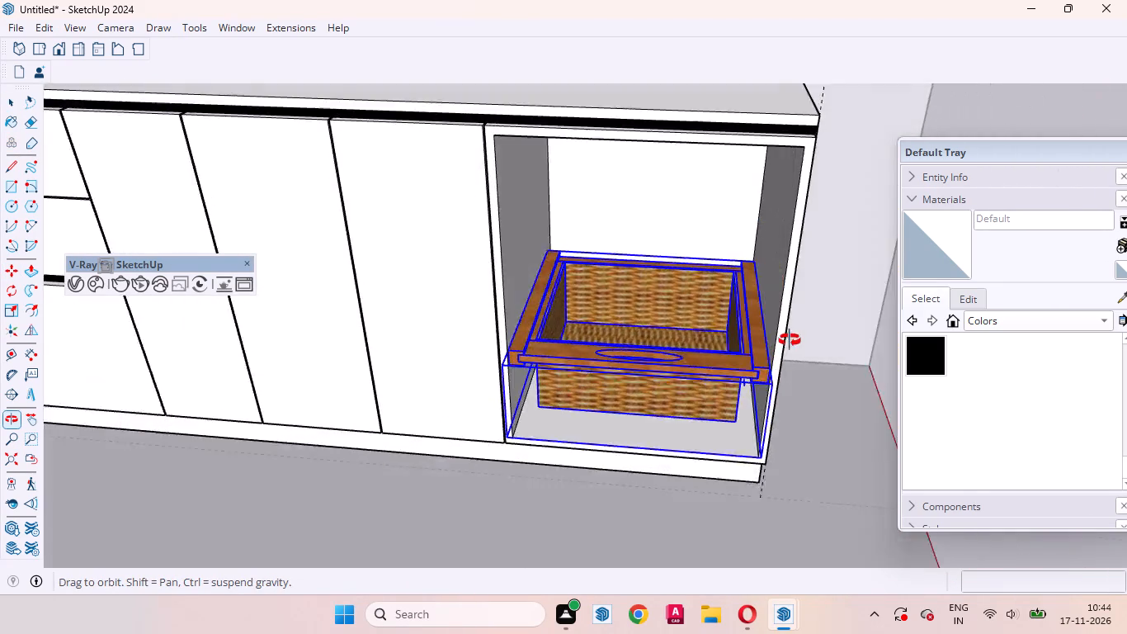
middle_drag(790, 340, 842, 253)
scroll(739, 336, up, 4)
middle_drag(768, 345, 774, 366)
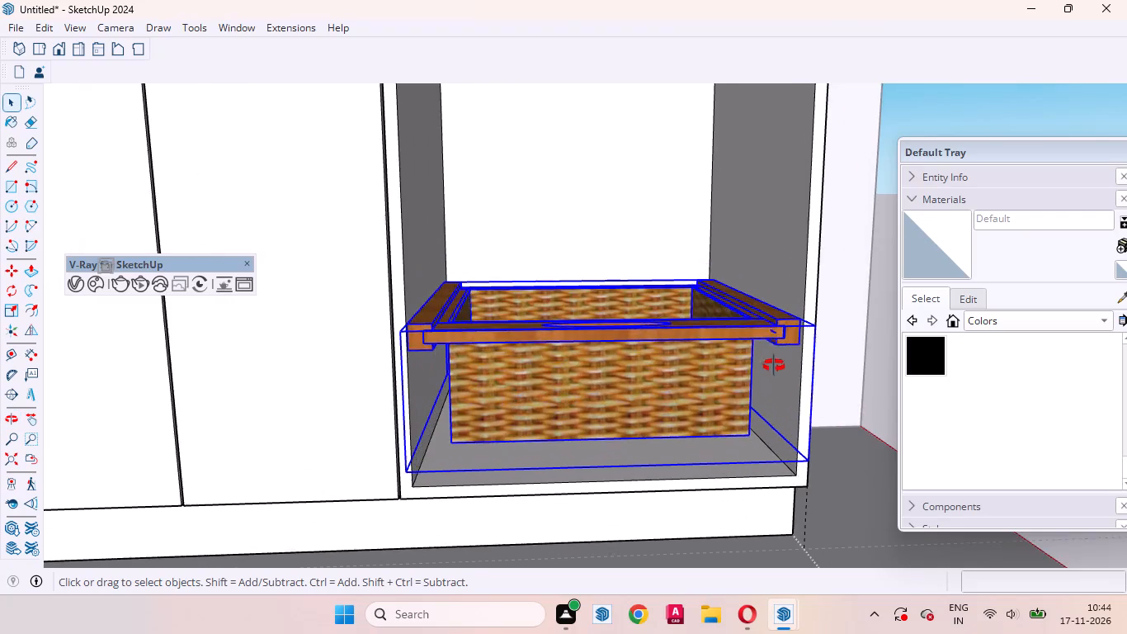
middle_drag(774, 366, 775, 442)
scroll(771, 419, up, 4)
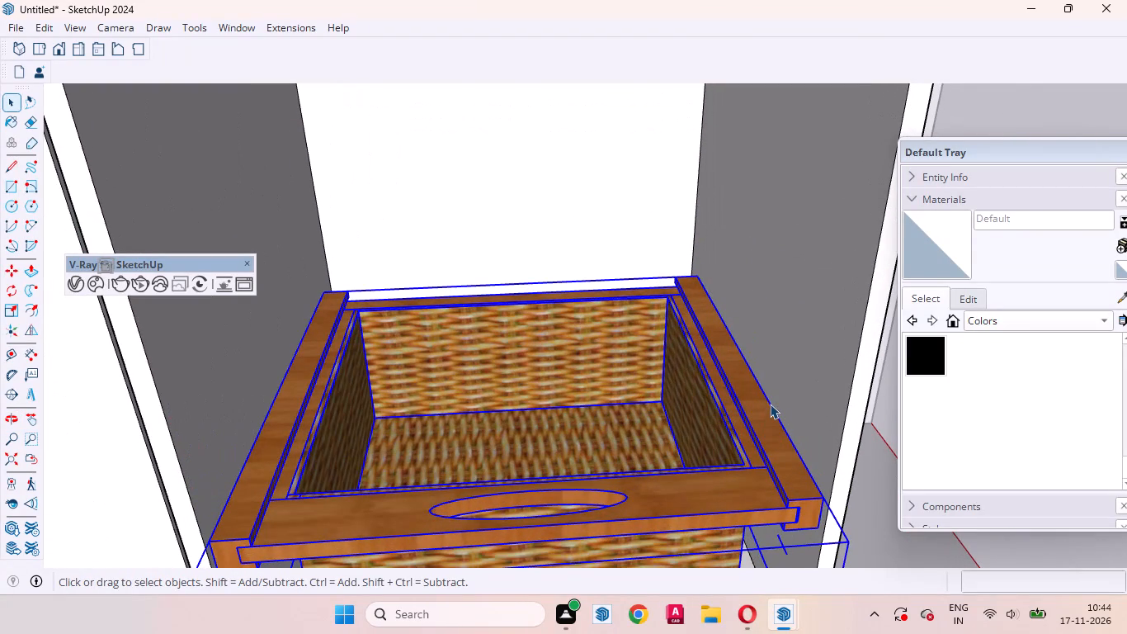
key(m)
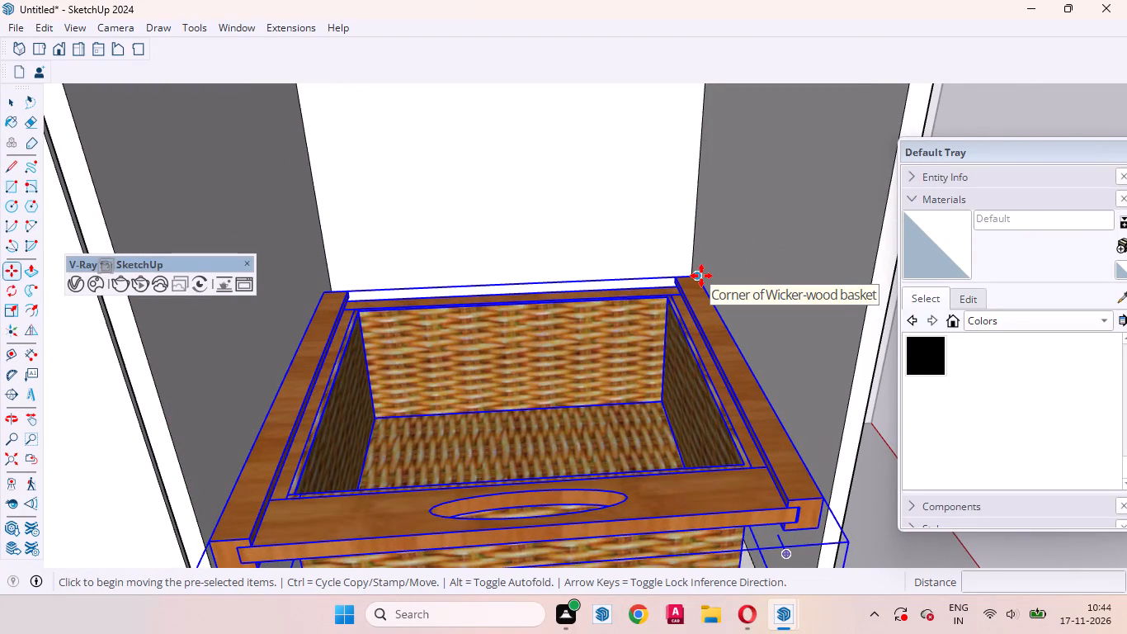
click(701, 276)
scroll(710, 221, down, 10)
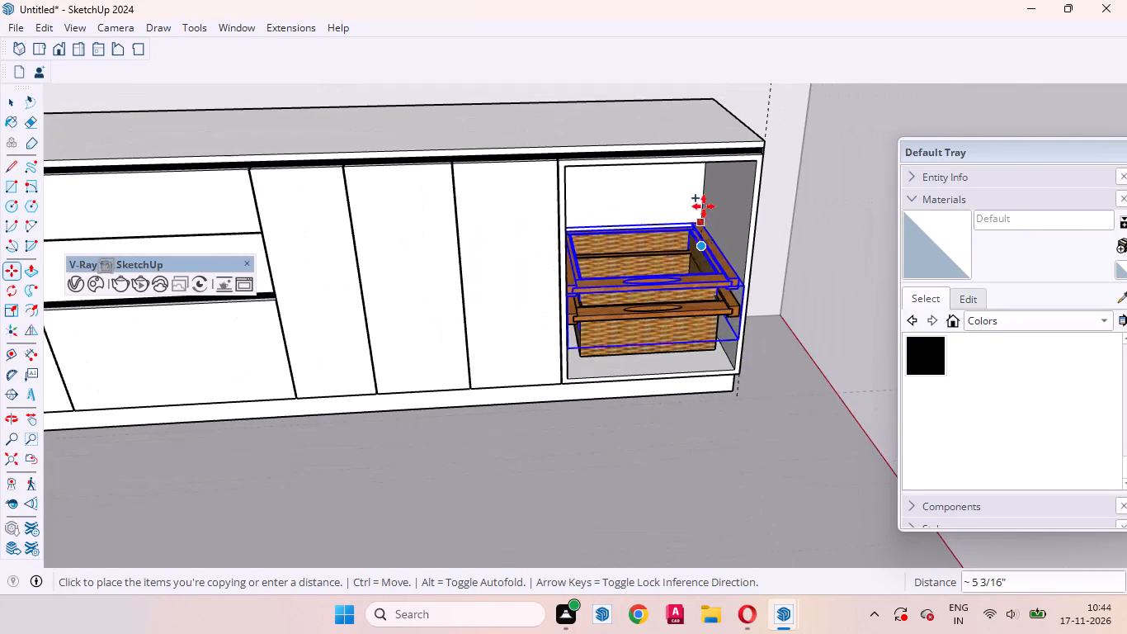
middle_drag(710, 193, 688, 239)
scroll(691, 236, up, 5)
middle_drag(720, 242, 716, 186)
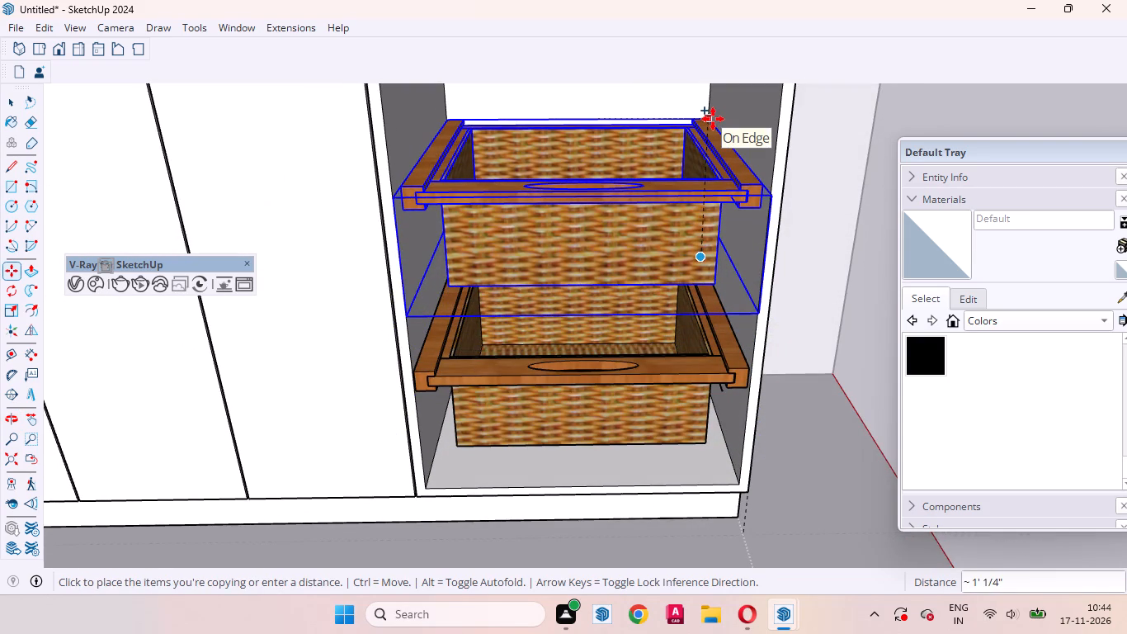
key(Up)
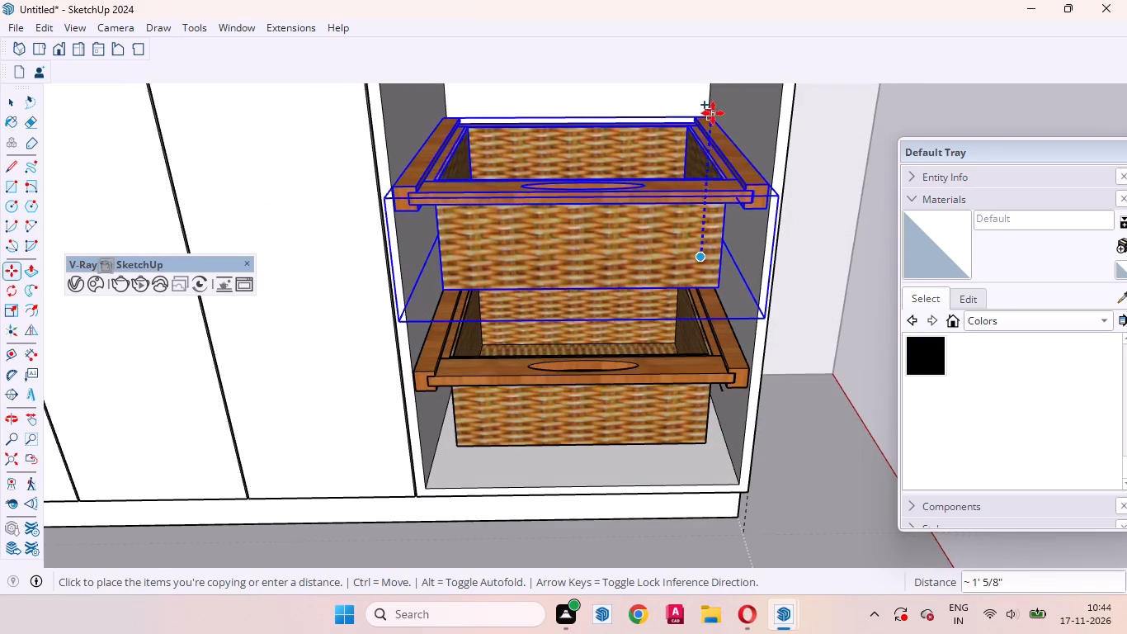
click(713, 106)
key(space)
middle_drag(705, 368, 523, 424)
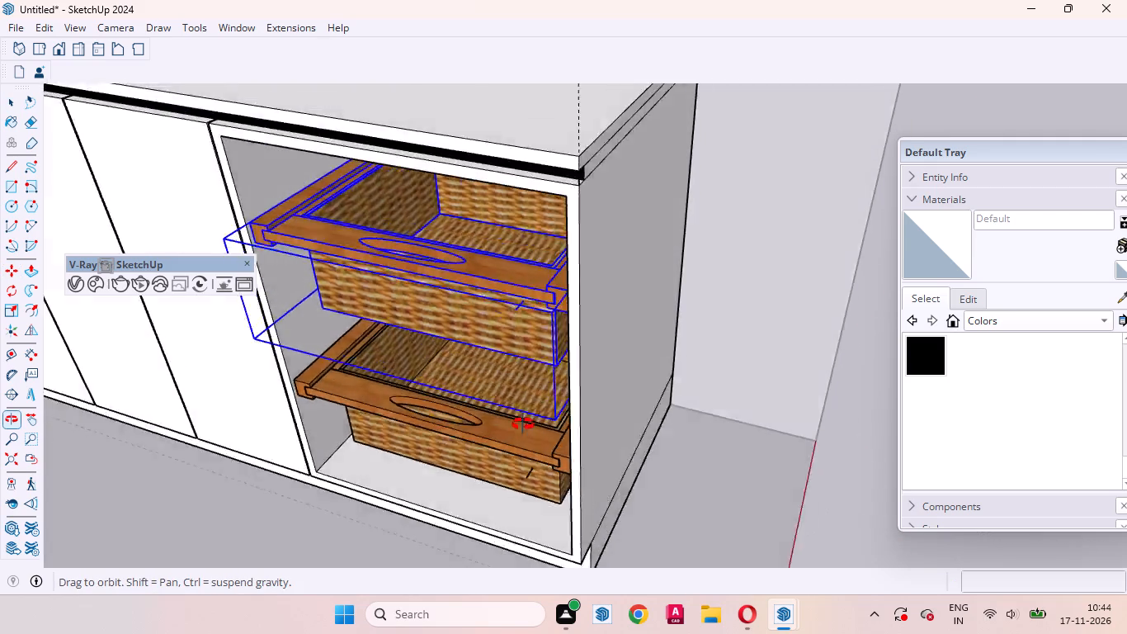
middle_drag(523, 424, 427, 342)
scroll(516, 318, down, 13)
click(780, 440)
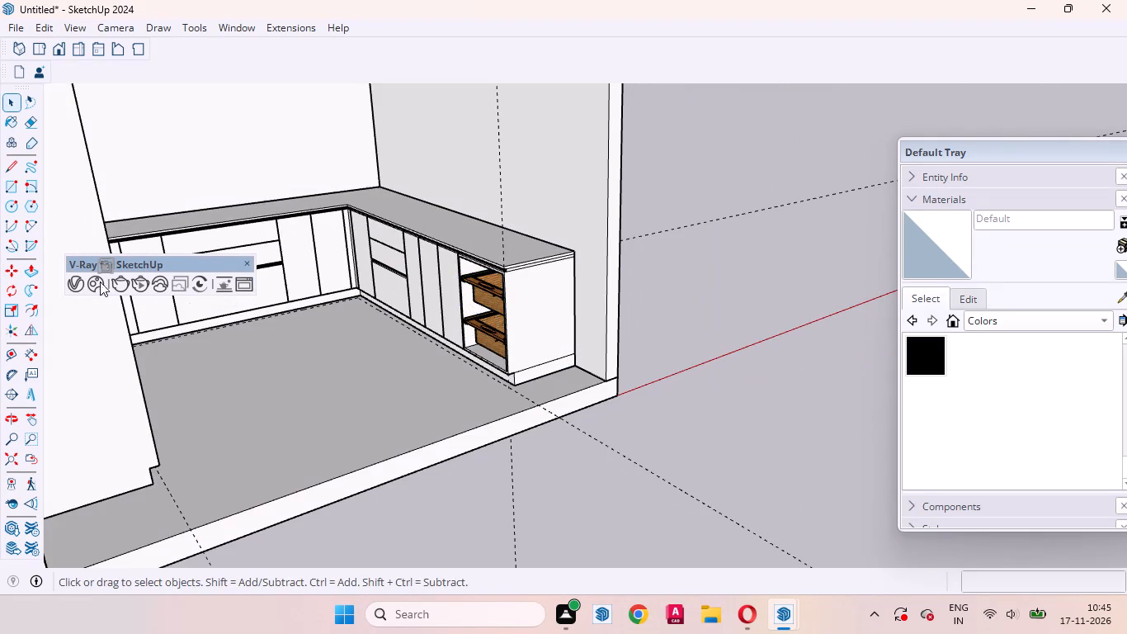
Examine the kitchen from the front and slightly above, checking the counters, tall unit and basket compartment.
click(51, 53)
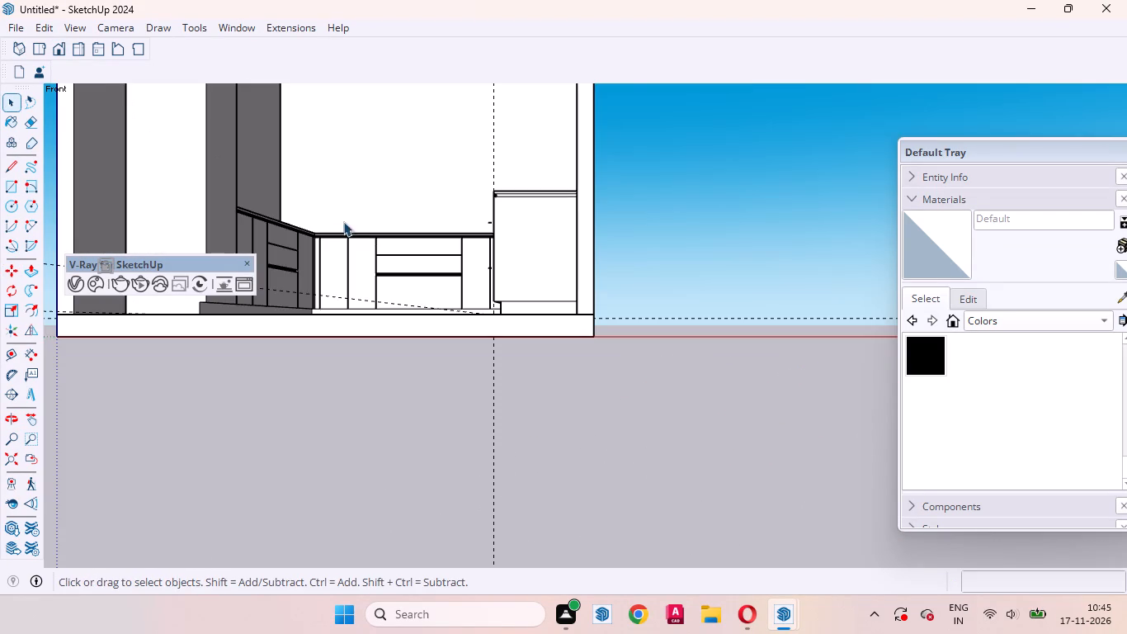
scroll(872, 489, down, 9)
scroll(480, 235, up, 8)
scroll(515, 311, down, 4)
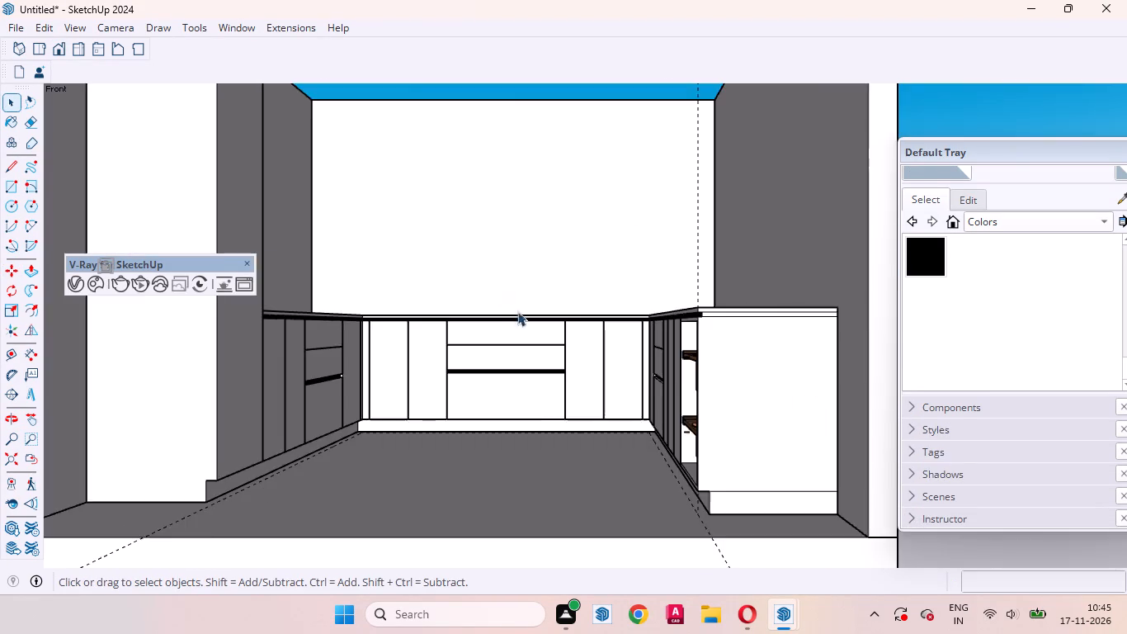
scroll(493, 285, down, 1)
middle_drag(525, 367, 580, 460)
scroll(667, 284, down, 4)
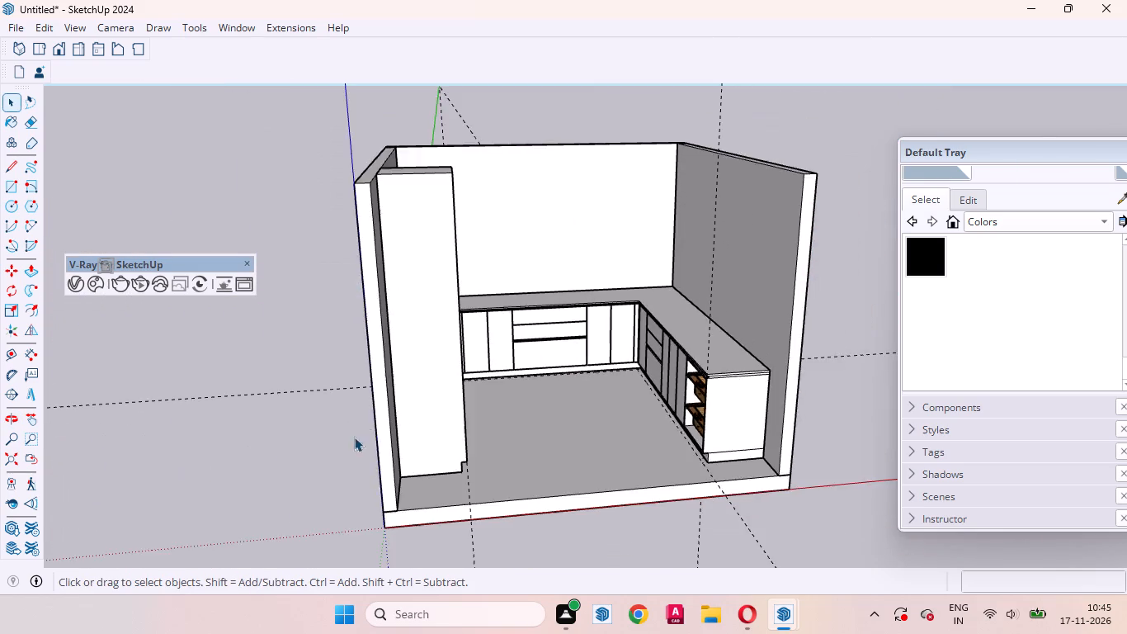
scroll(340, 438, up, 7)
middle_drag(538, 390, 425, 334)
scroll(455, 397, down, 4)
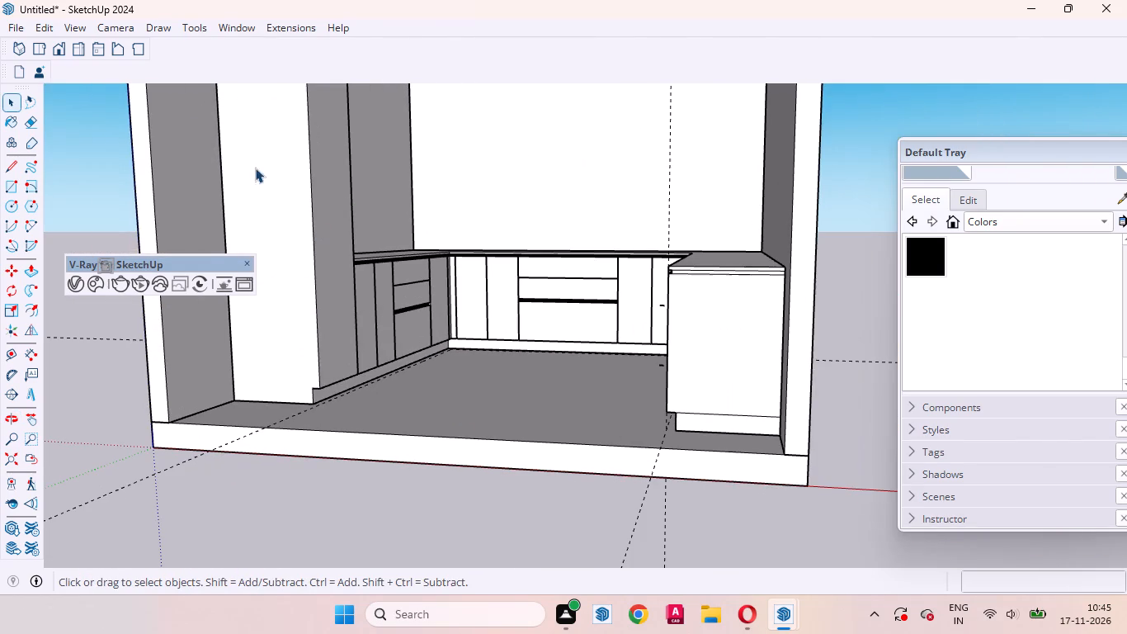
click(61, 54)
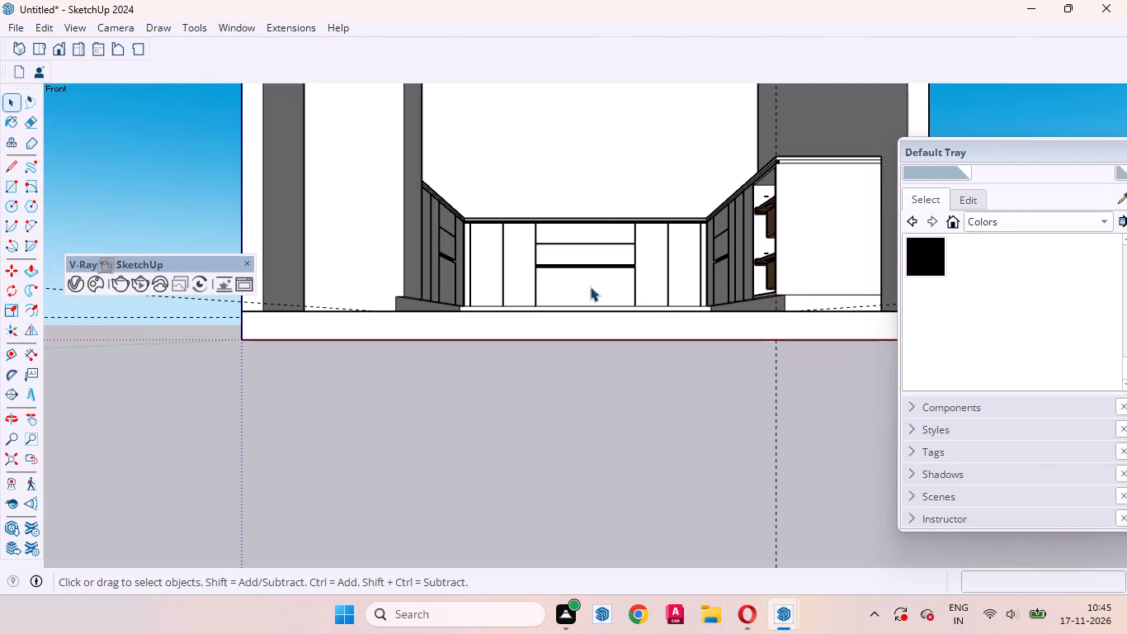
scroll(581, 498, down, 9)
scroll(583, 214, up, 5)
scroll(549, 241, down, 3)
scroll(561, 248, up, 2)
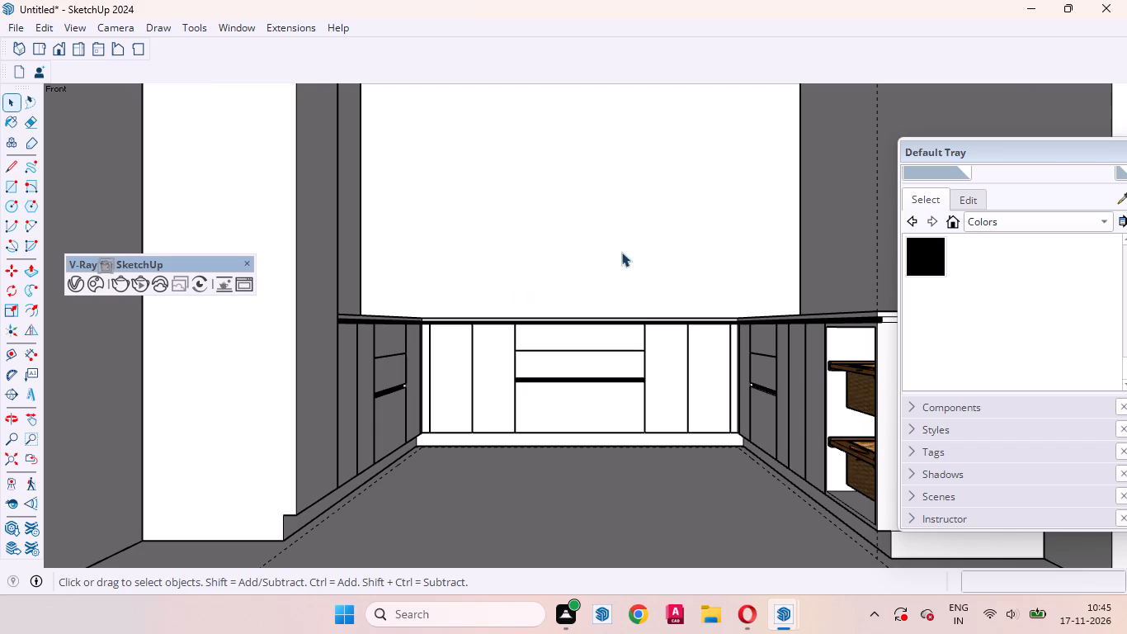
Move the Default Tray away from the end cabinet so the basket compartment is in clear view.
drag(1054, 152, 865, 411)
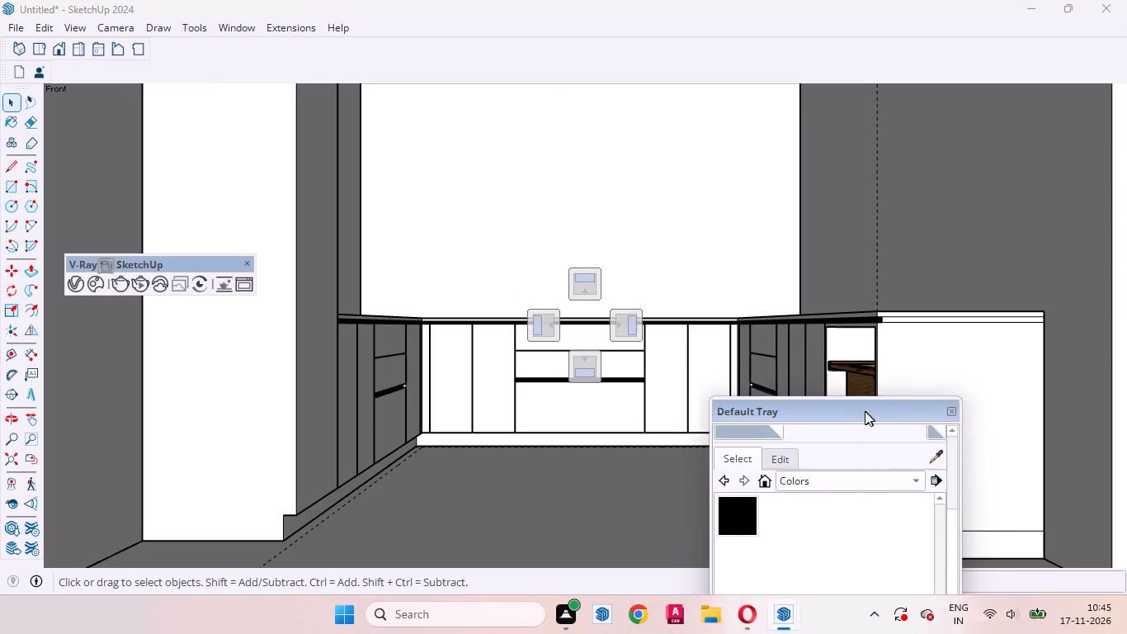
drag(865, 411, 710, 518)
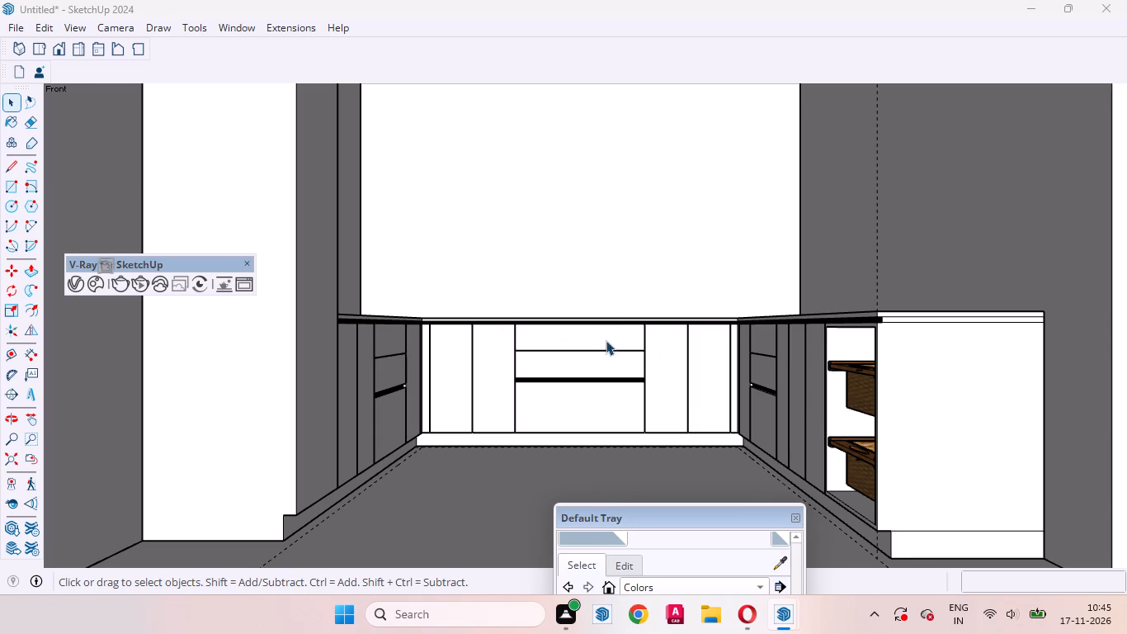
Inspect the overall kitchen layout from above, including the counter run and the open front.
scroll(697, 402, down, 2)
middle_drag(714, 387, 351, 582)
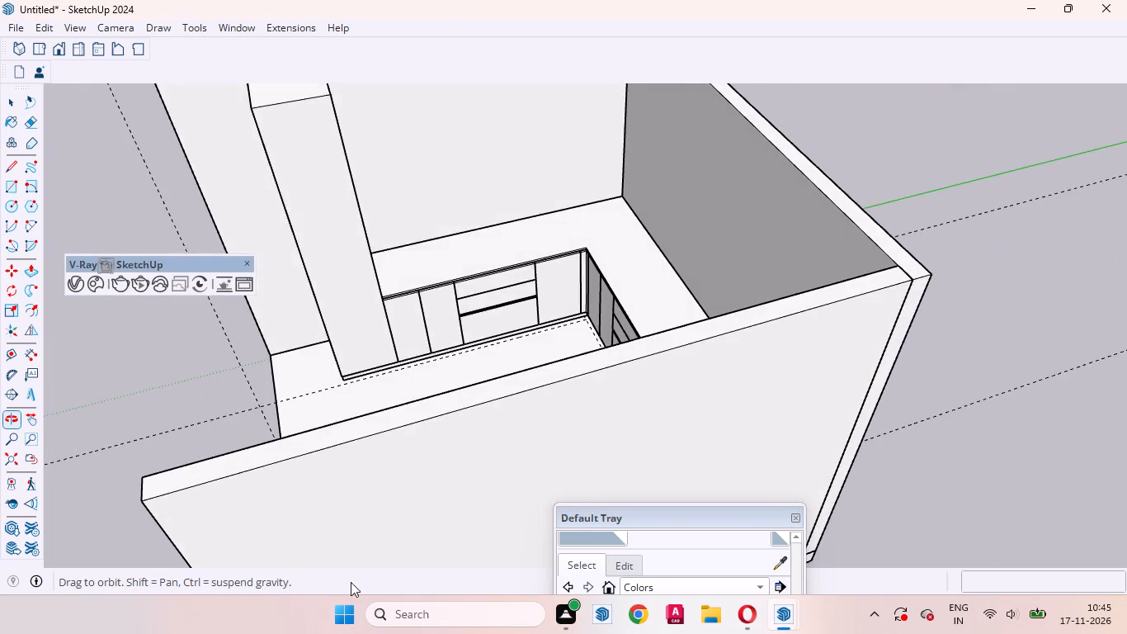
middle_drag(351, 582, 345, 632)
scroll(550, 274, down, 8)
middle_drag(564, 338, 460, 617)
scroll(485, 360, up, 2)
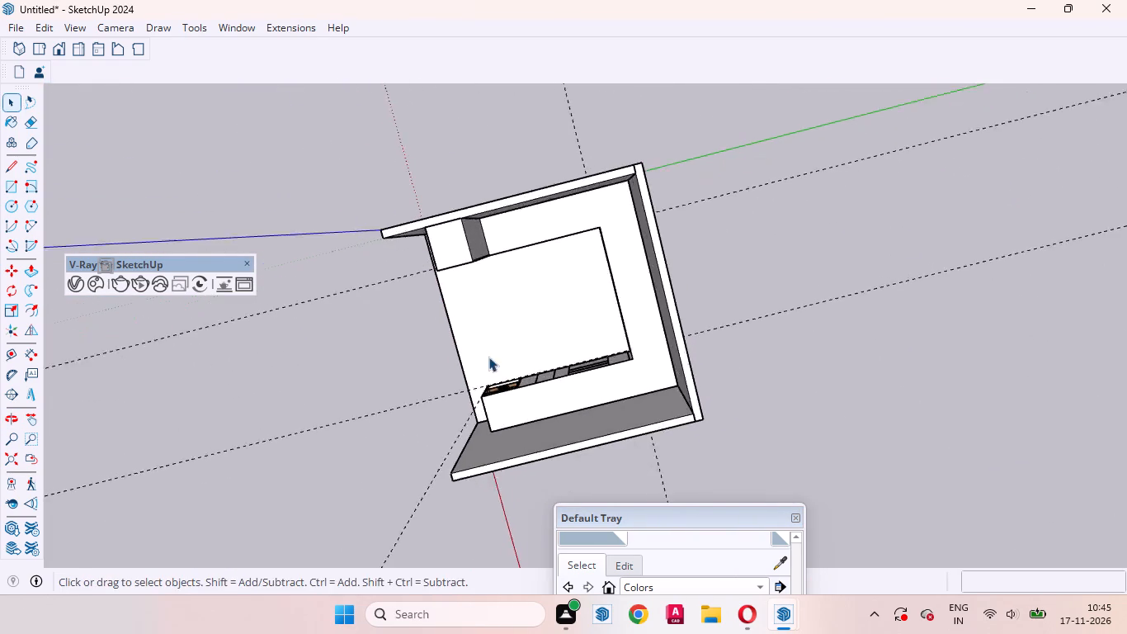
scroll(488, 357, up, 2)
middle_drag(584, 395, 1126, 53)
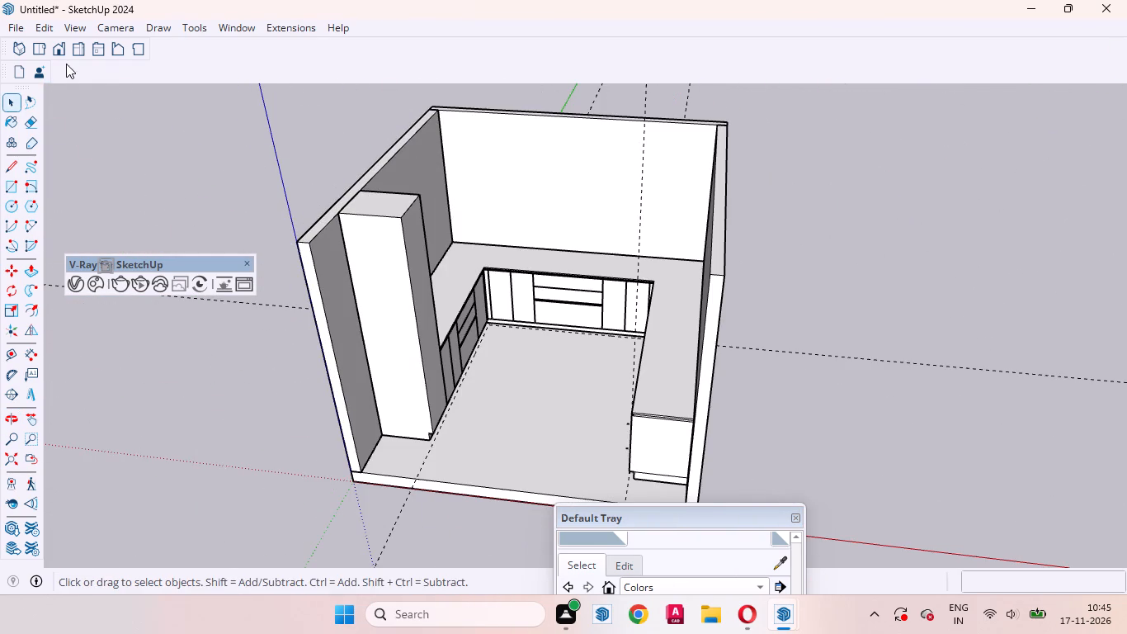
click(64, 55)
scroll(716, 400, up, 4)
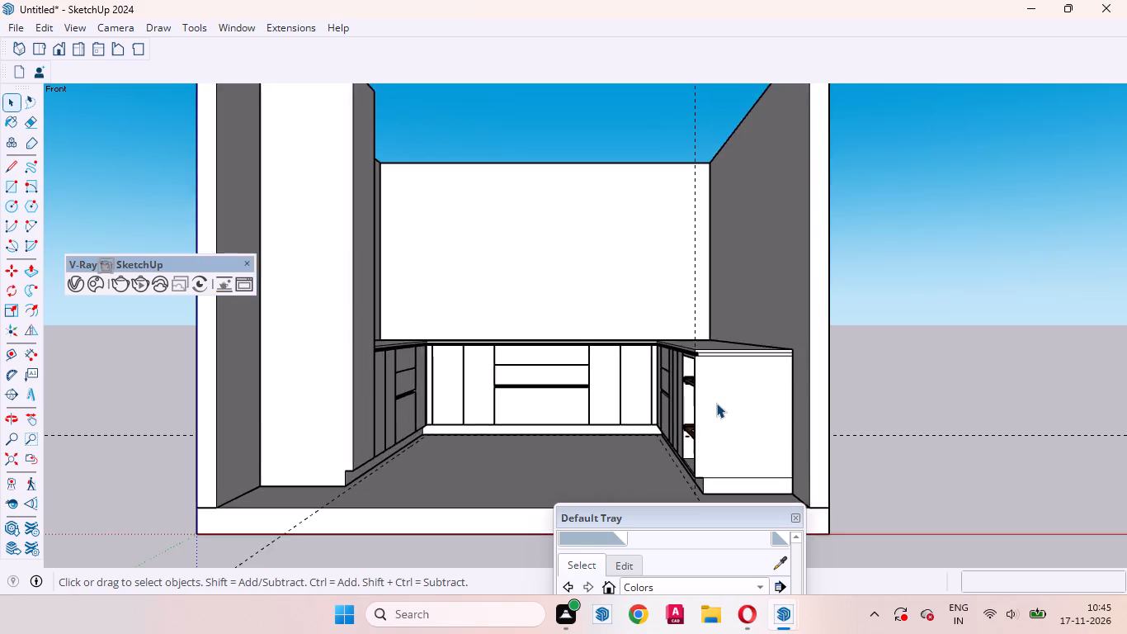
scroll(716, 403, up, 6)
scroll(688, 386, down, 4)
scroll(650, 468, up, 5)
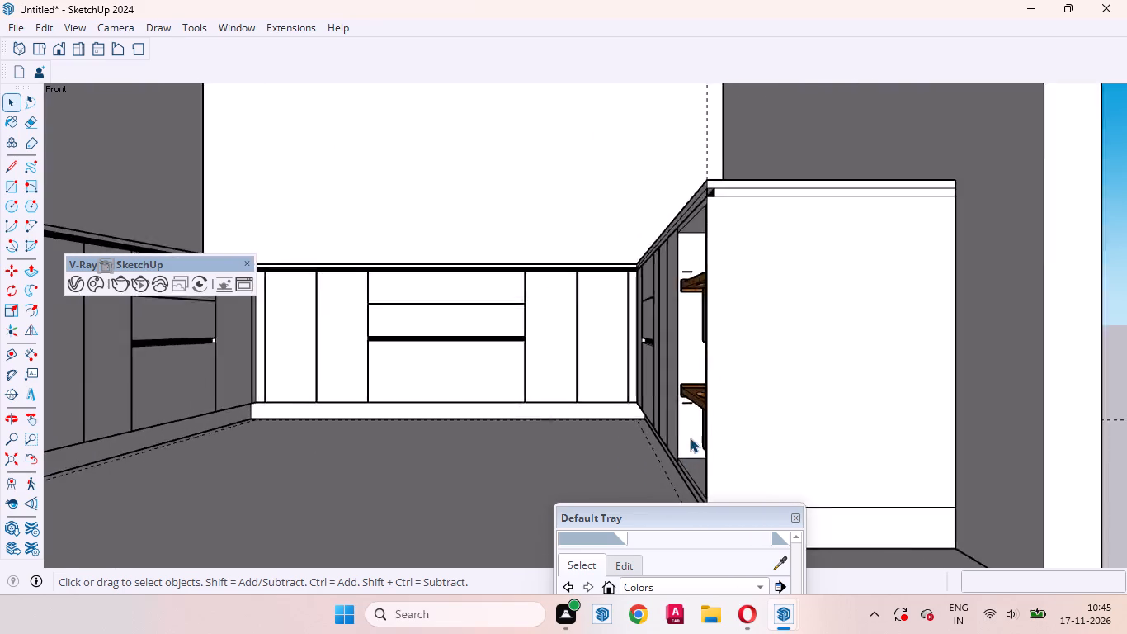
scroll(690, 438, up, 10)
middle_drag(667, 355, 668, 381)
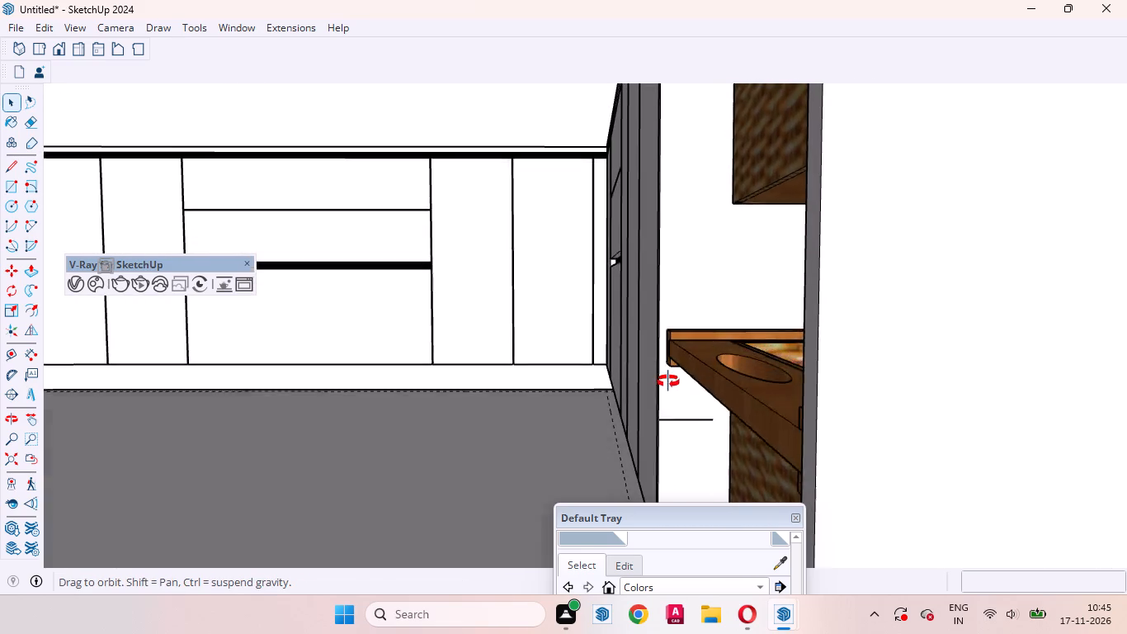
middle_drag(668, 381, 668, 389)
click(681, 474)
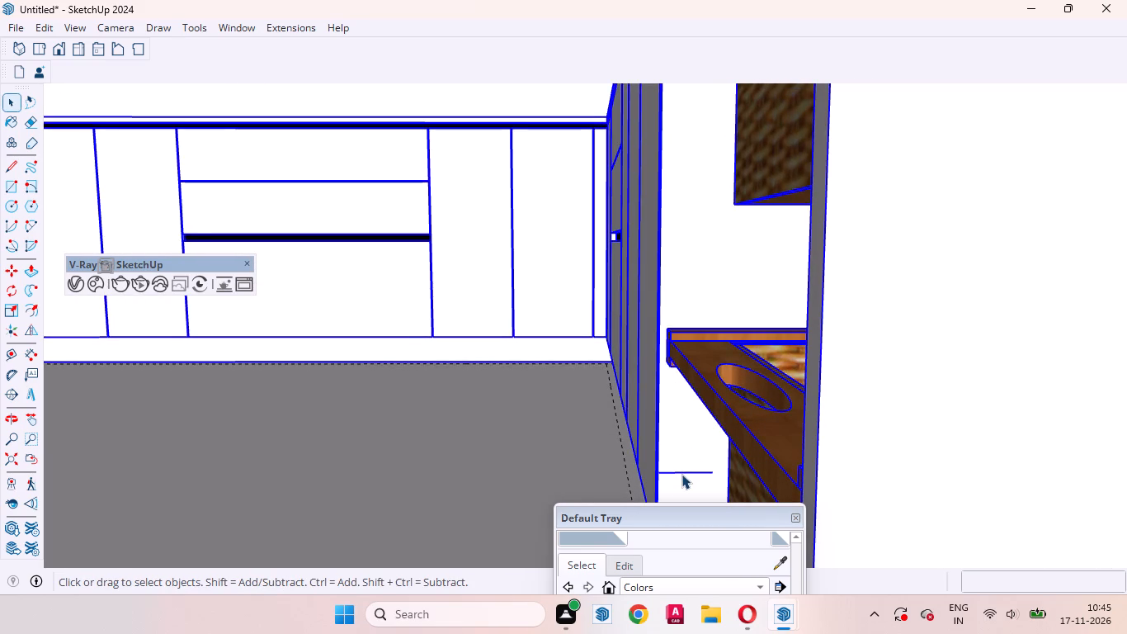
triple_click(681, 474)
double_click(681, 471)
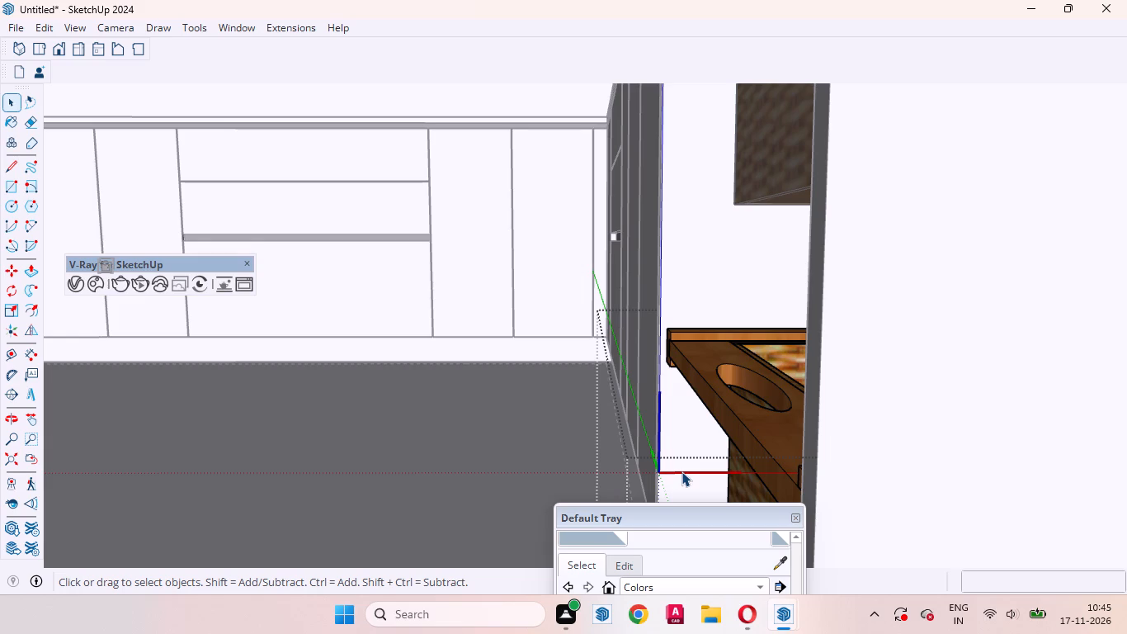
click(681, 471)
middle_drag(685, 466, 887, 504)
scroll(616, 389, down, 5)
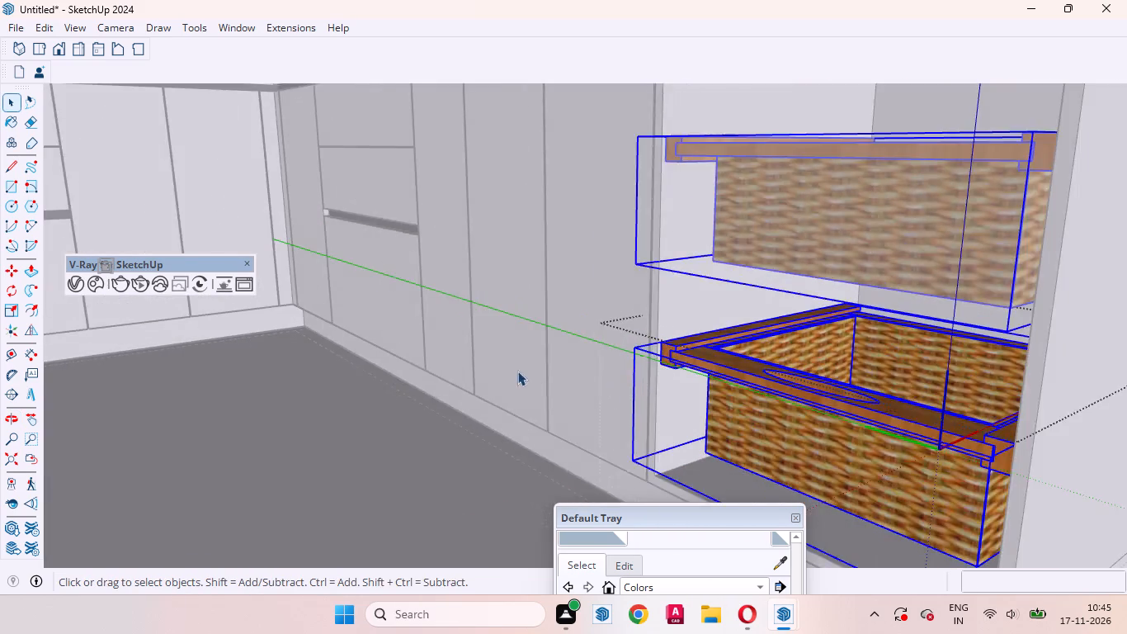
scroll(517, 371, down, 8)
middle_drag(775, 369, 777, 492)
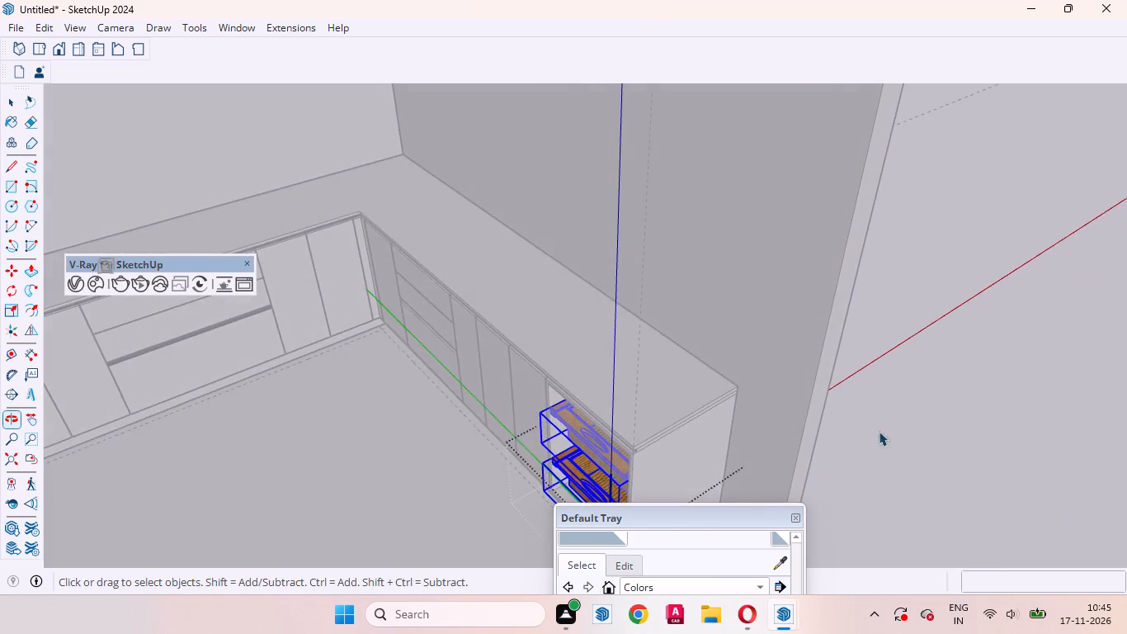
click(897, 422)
Erase the stray short line near the lower basket inside the basket component, and leave component editing.
scroll(466, 282, down, 4)
middle_drag(516, 451, 464, 500)
scroll(537, 485, up, 4)
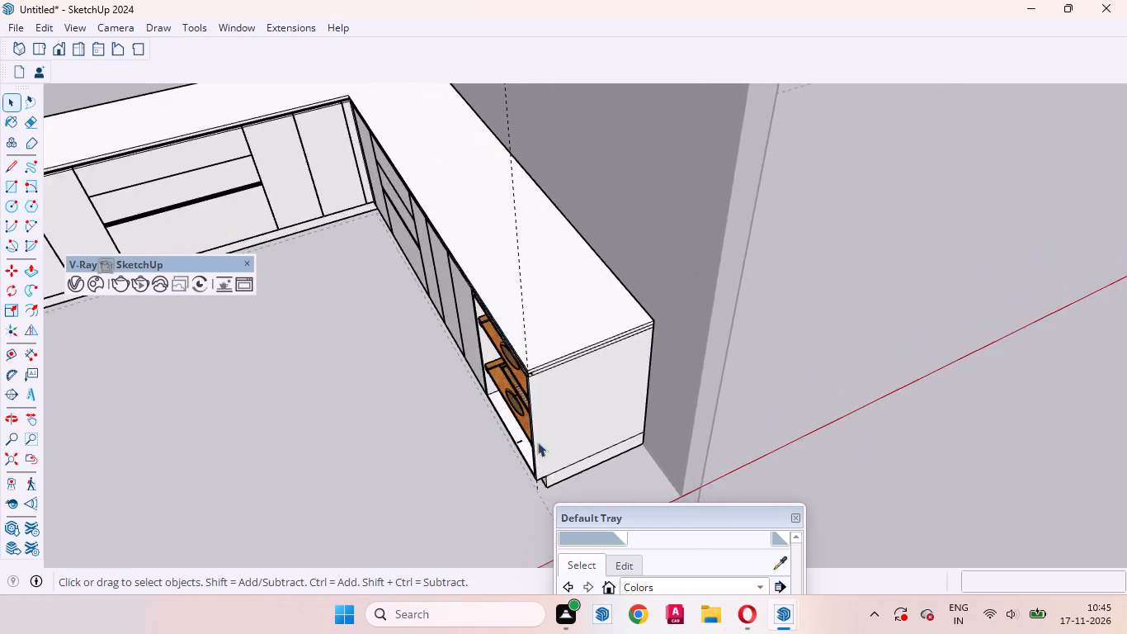
scroll(537, 442, up, 8)
click(538, 455)
triple_click(538, 455)
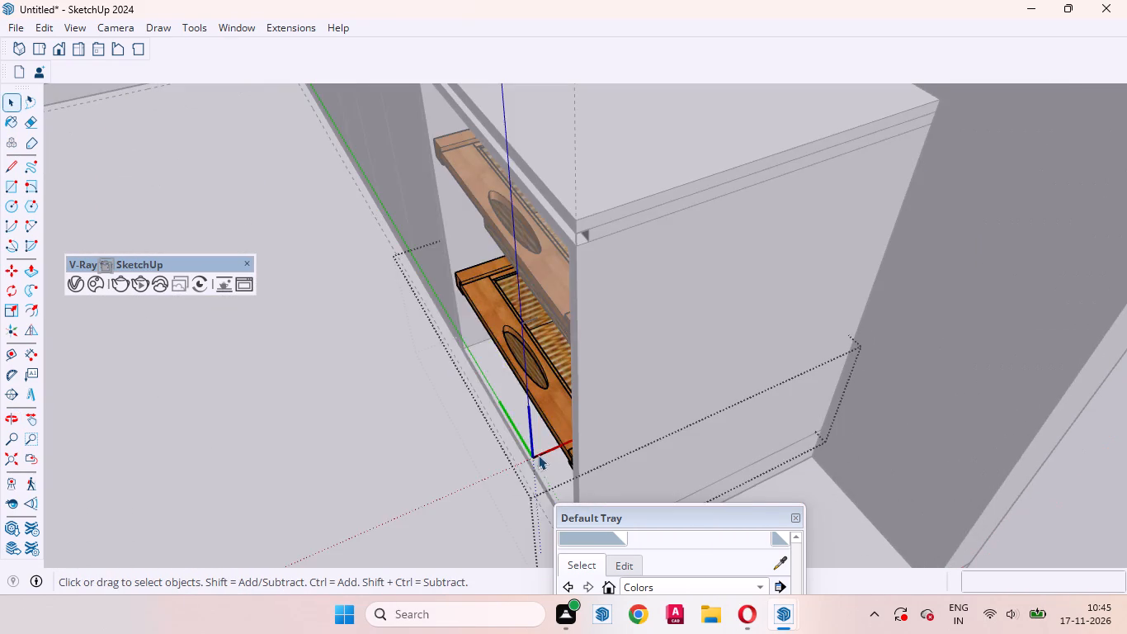
click(538, 455)
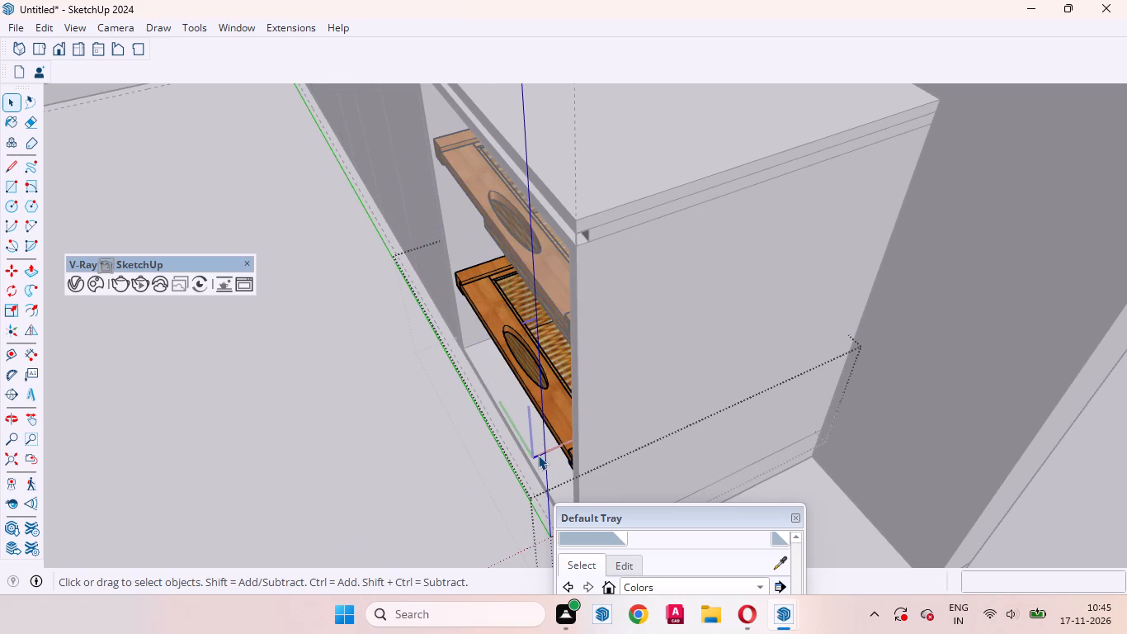
right_click(538, 455)
click(573, 196)
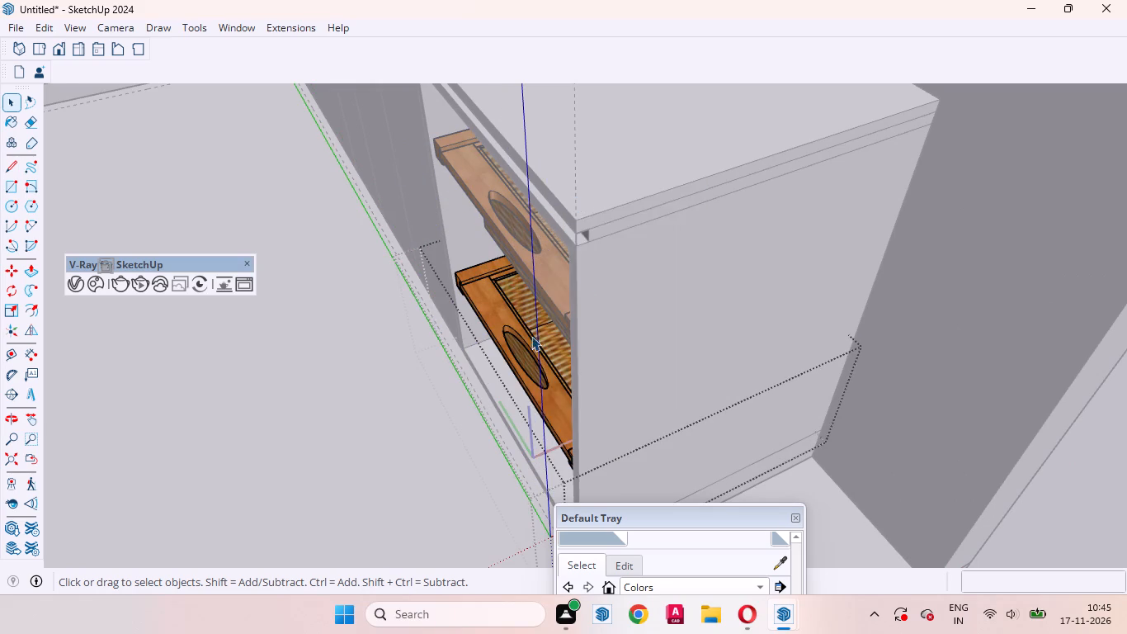
scroll(489, 318, down, 10)
click(936, 369)
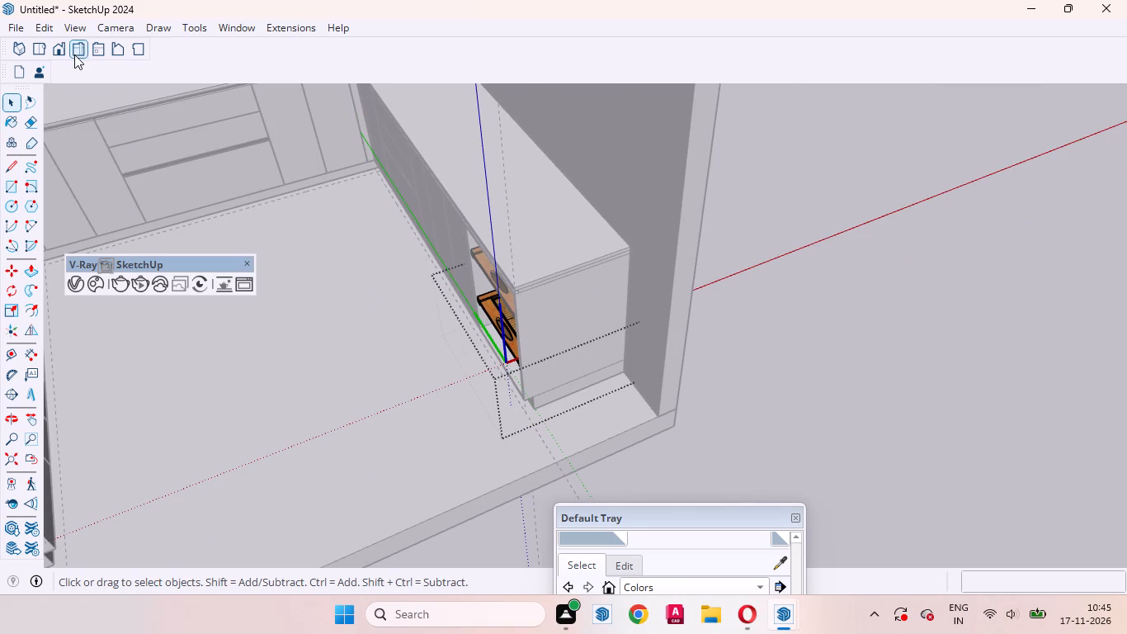
click(59, 53)
scroll(960, 357, down, 9)
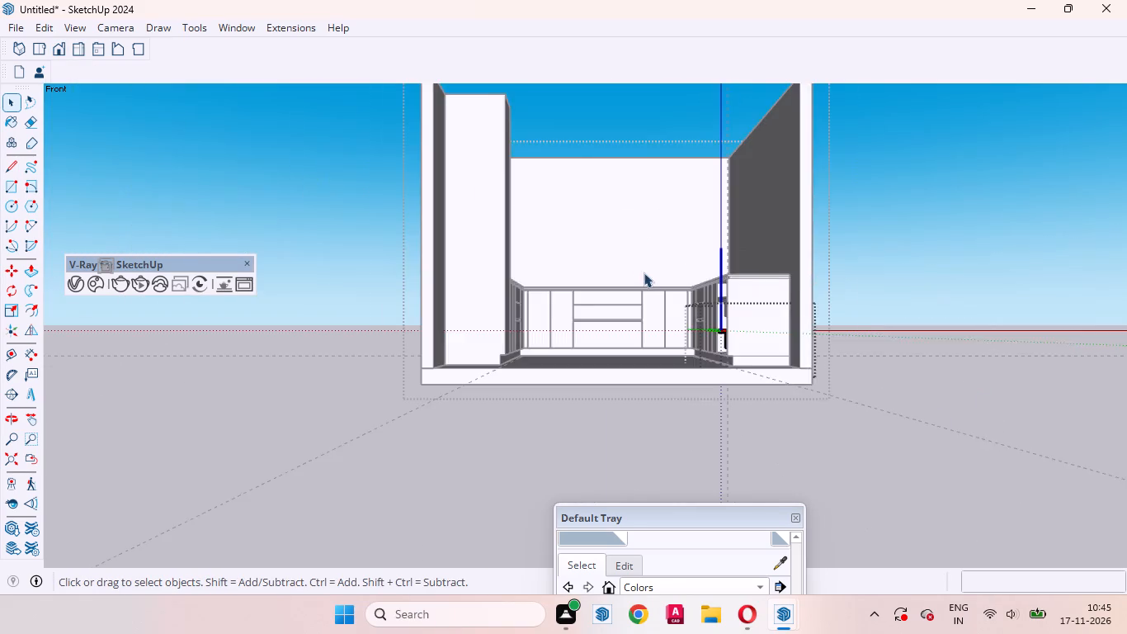
scroll(636, 266, up, 5)
scroll(653, 323, down, 5)
click(655, 75)
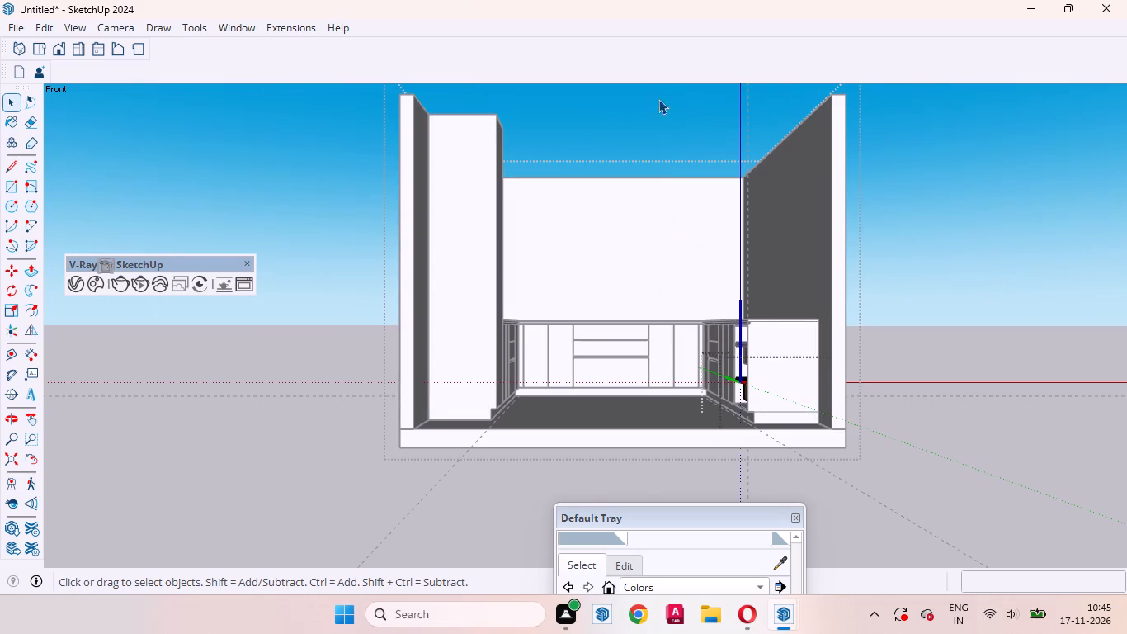
click(637, 119)
Add a scene that saves the front view of the kitchen, framing the tall unit, U-shaped counter and basket compartment.
middle_drag(646, 149, 650, 225)
scroll(650, 307, up, 2)
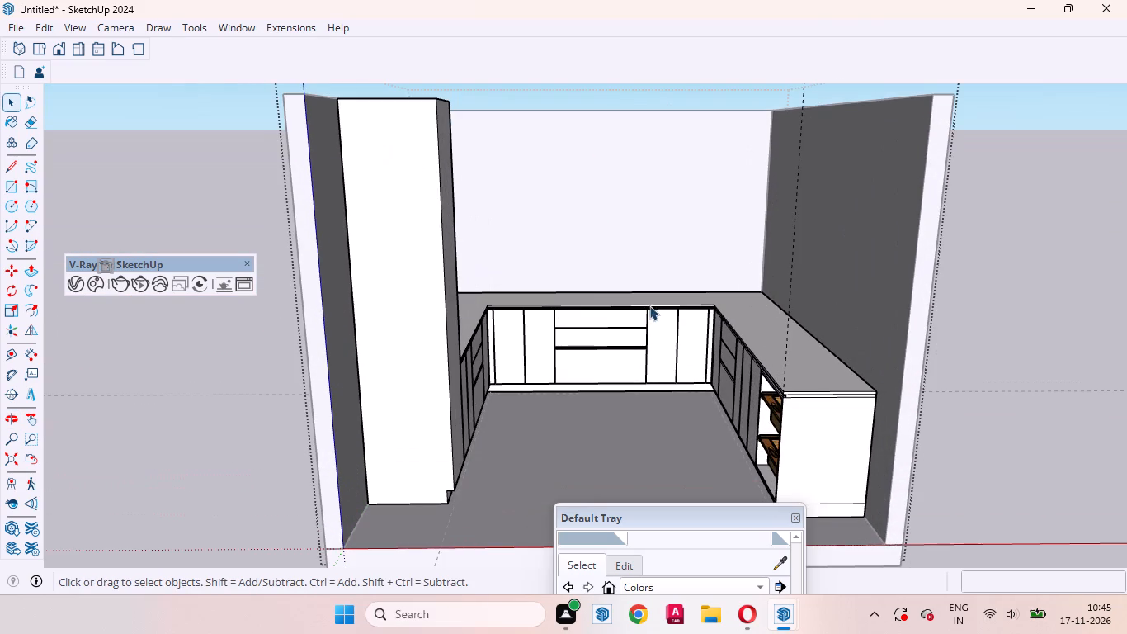
scroll(601, 275, down, 1)
middle_drag(595, 286, 591, 263)
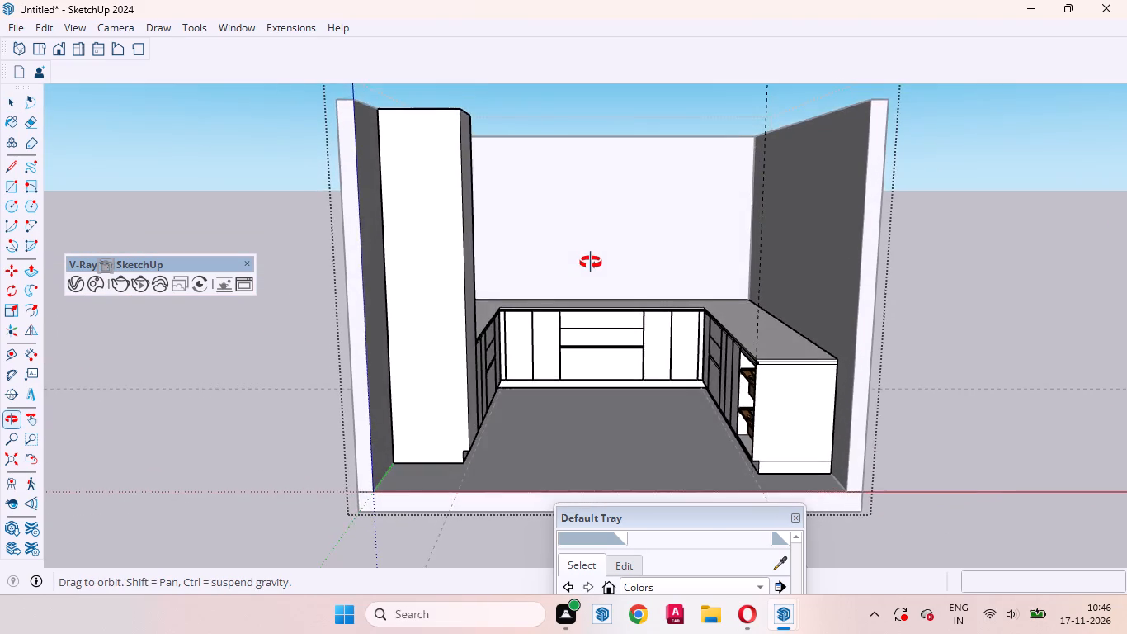
middle_drag(591, 263, 593, 243)
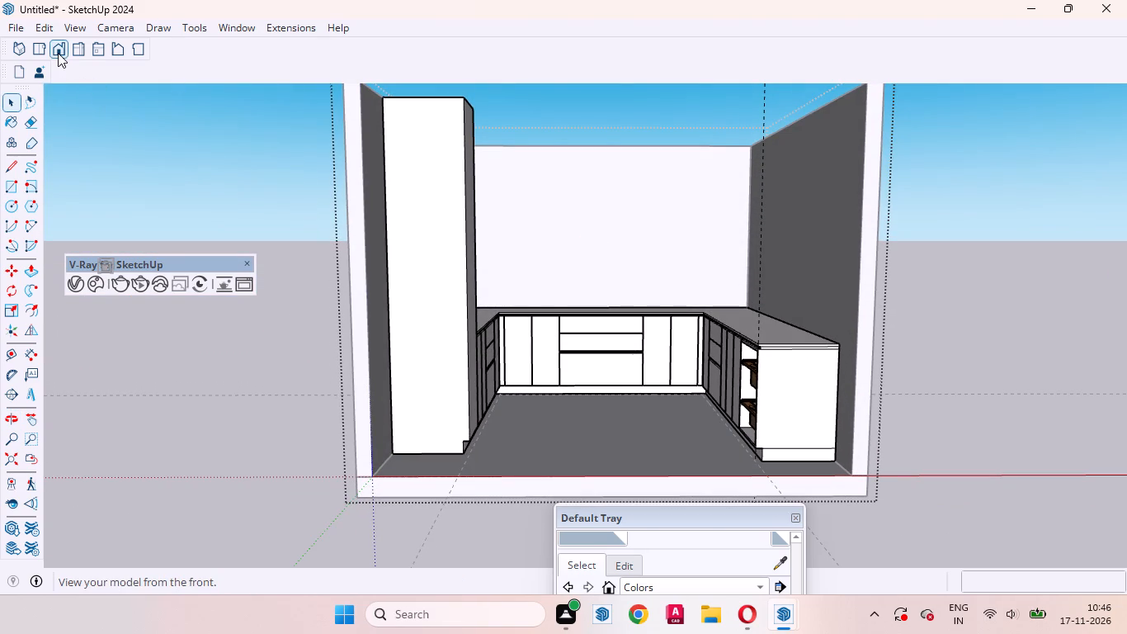
click(58, 53)
scroll(569, 440, up, 2)
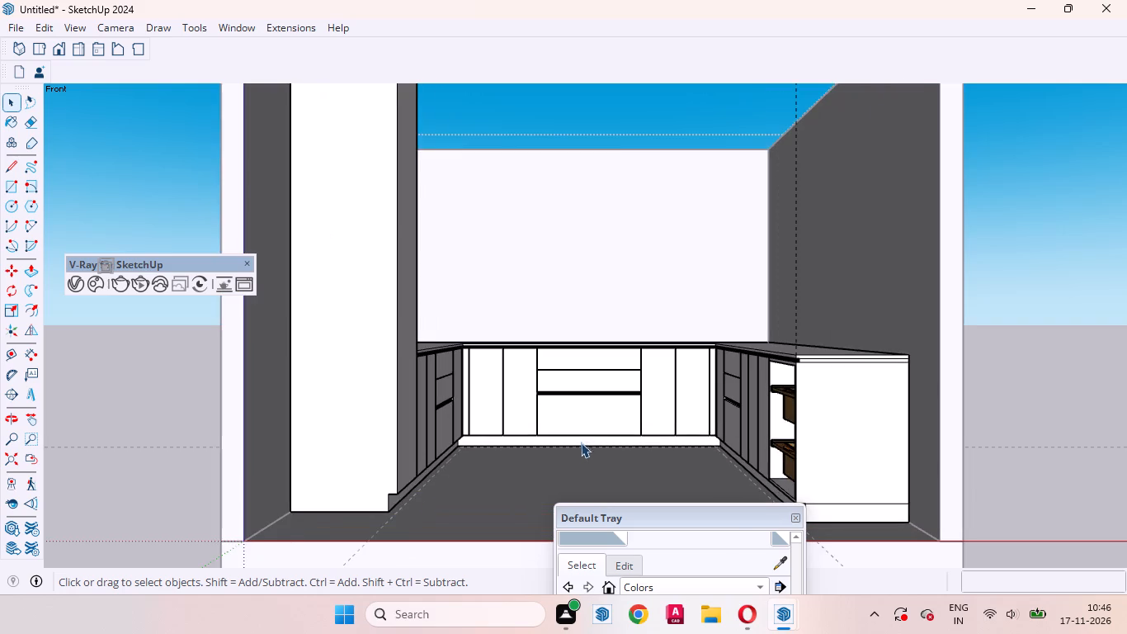
scroll(584, 471, down, 2)
scroll(568, 392, up, 1)
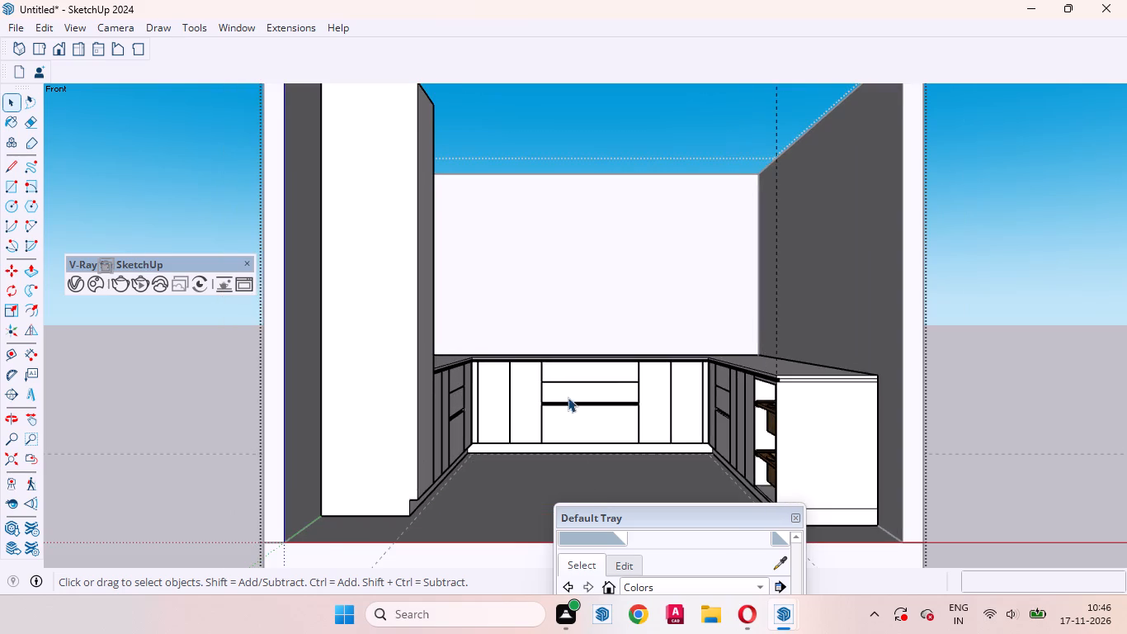
scroll(567, 414, down, 1)
scroll(566, 390, up, 1)
scroll(566, 405, down, 1)
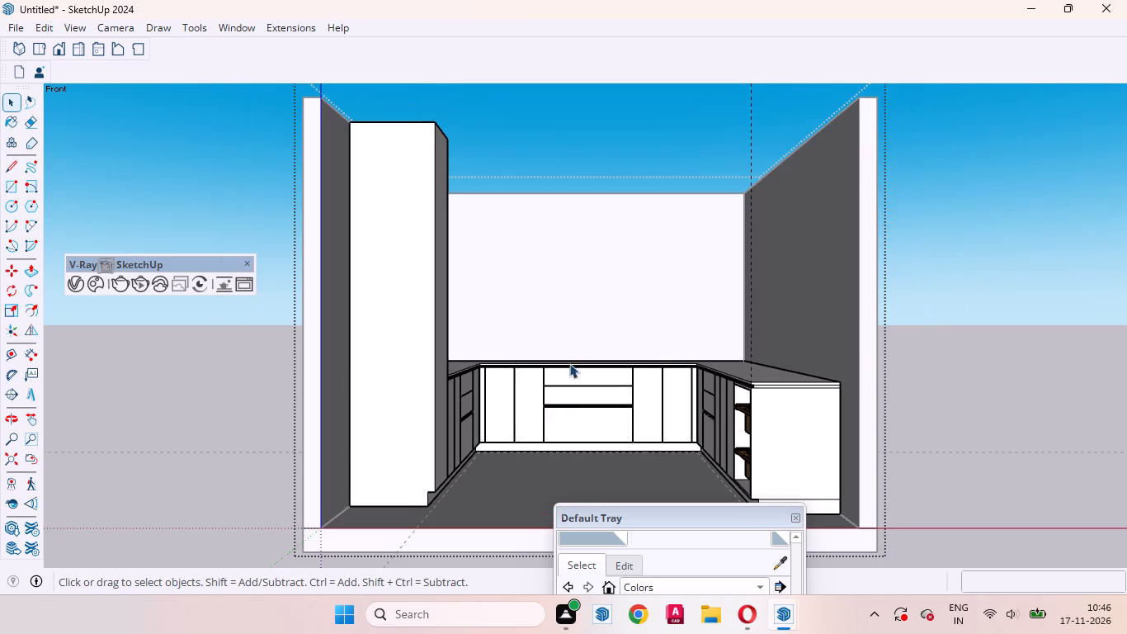
scroll(573, 409, up, 2)
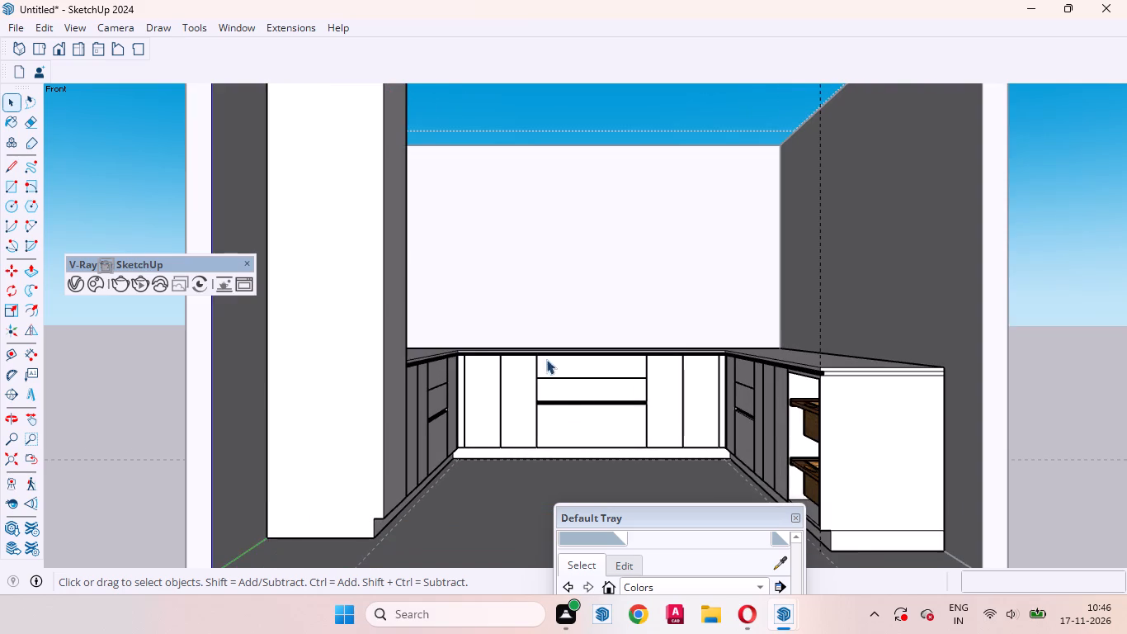
scroll(561, 416, down, 1)
scroll(562, 399, up, 1)
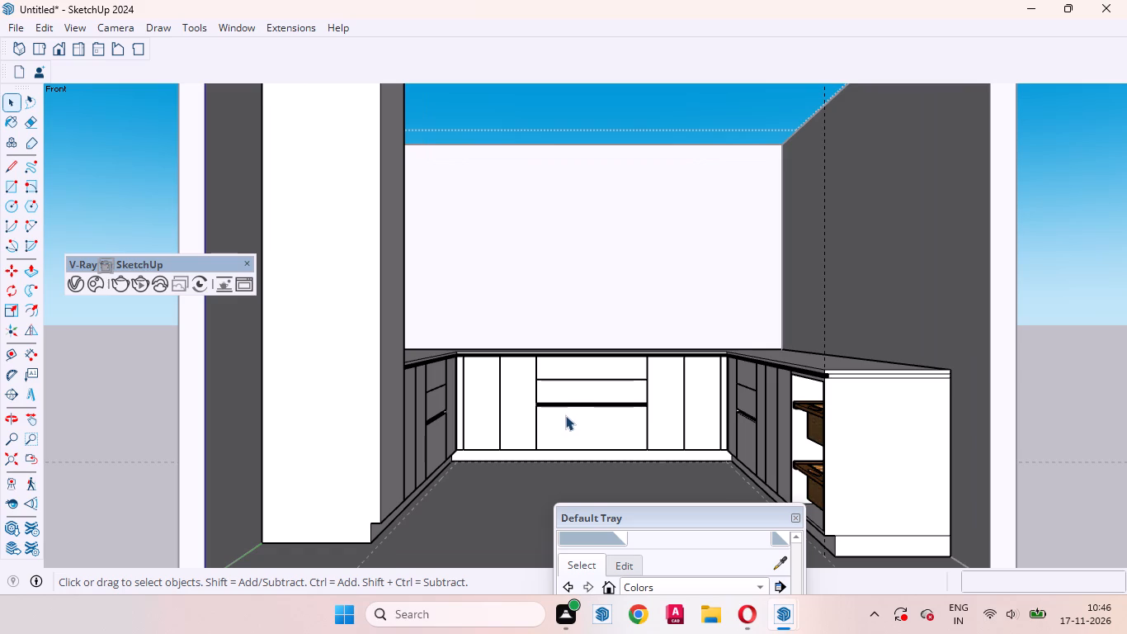
click(71, 30)
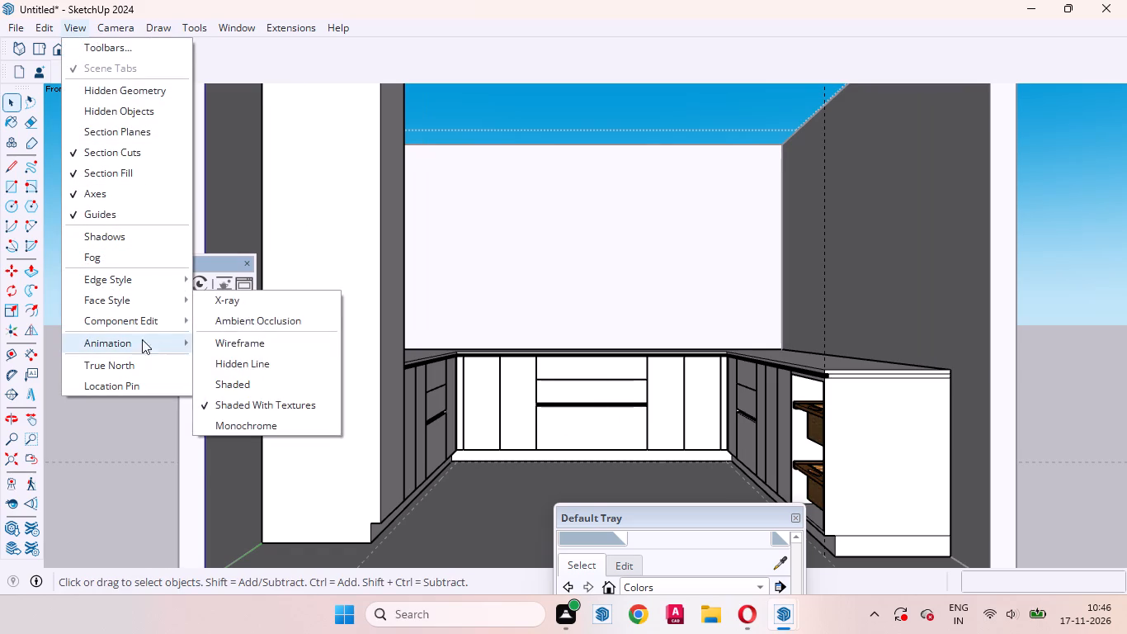
click(256, 343)
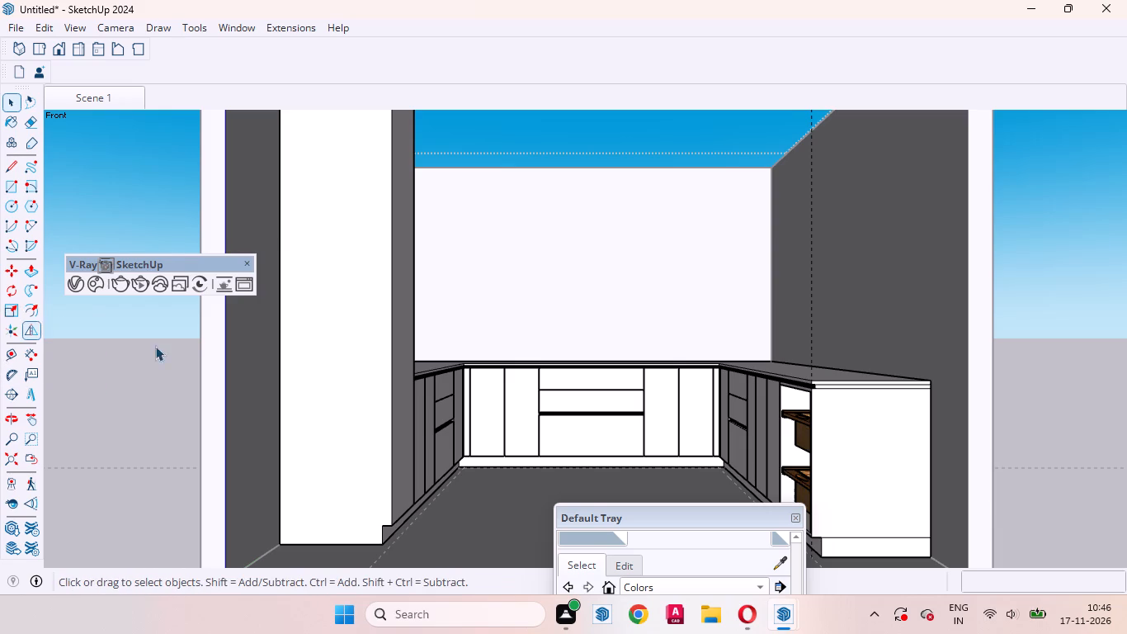
Erase the vertical guide line that rises through the basket cabinet's front corner.
scroll(574, 510, down, 9)
click(842, 409)
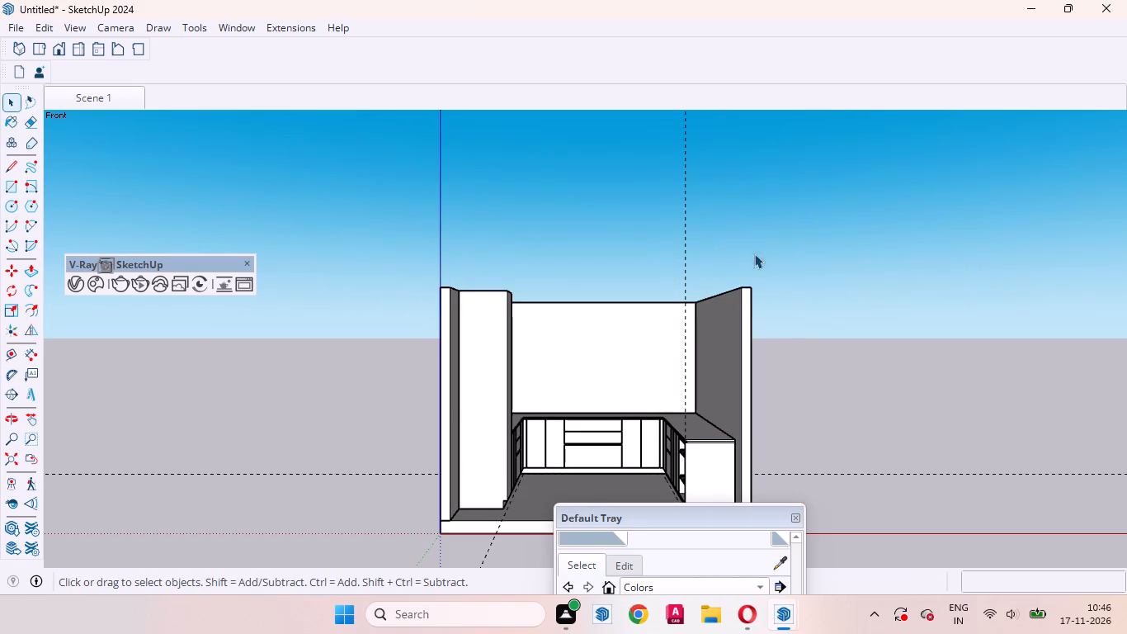
drag(754, 236, 599, 155)
double_click(686, 192)
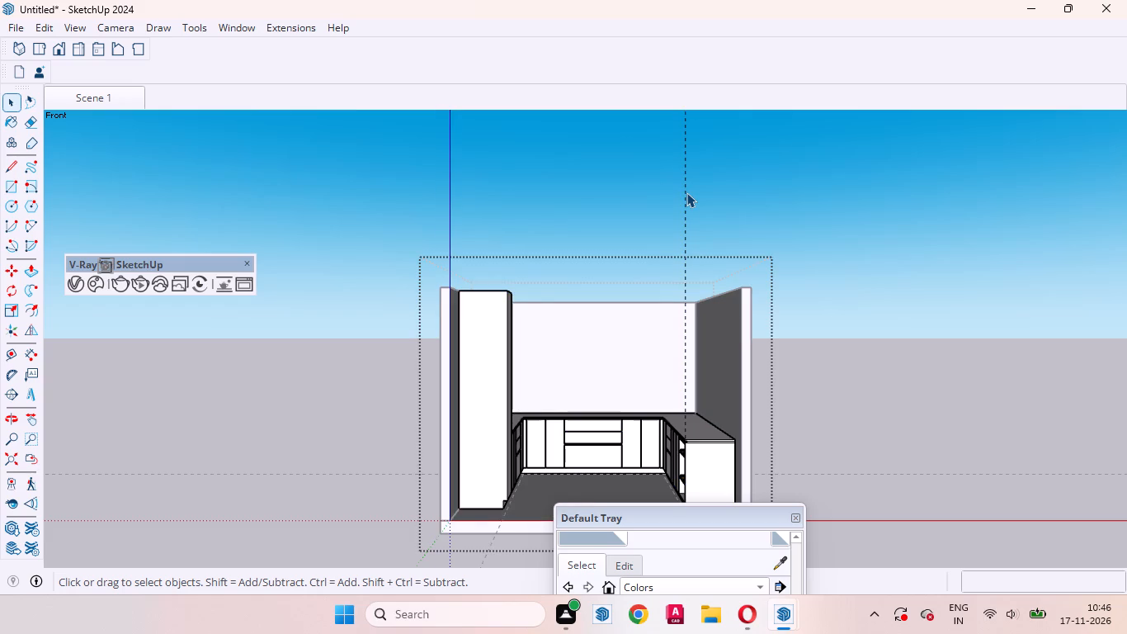
click(686, 192)
right_click(686, 192)
click(721, 226)
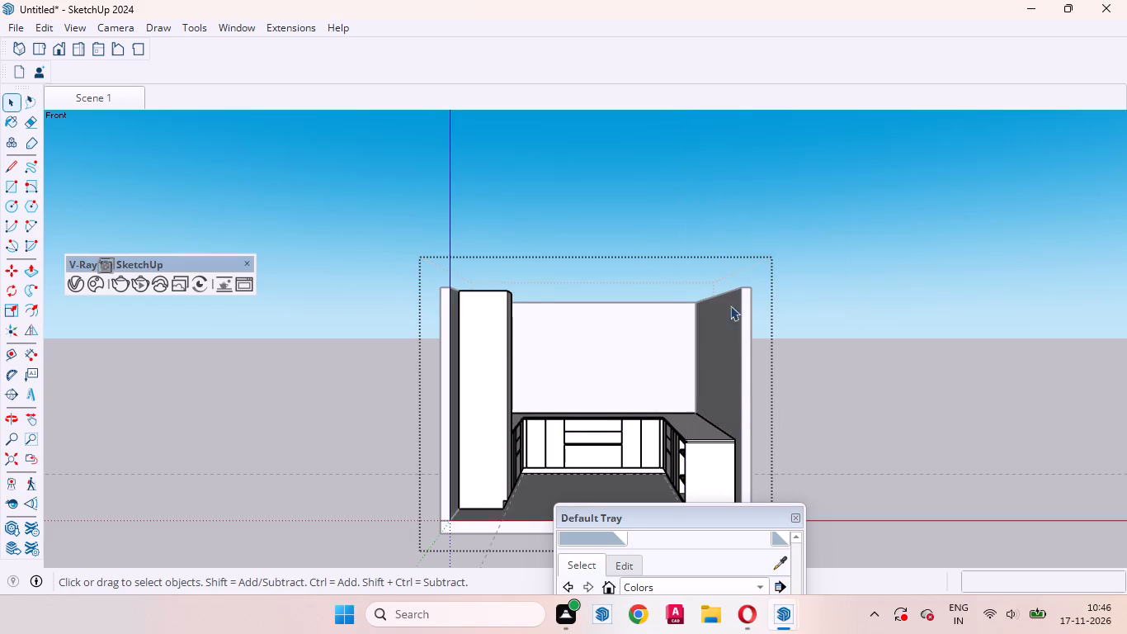
Move the upper wicker basket straight down about 3 11/16" inside the end cabinet's open compartment.
scroll(681, 478, up, 3)
scroll(567, 291, down, 4)
middle_drag(535, 414, 976, 556)
scroll(694, 232, up, 2)
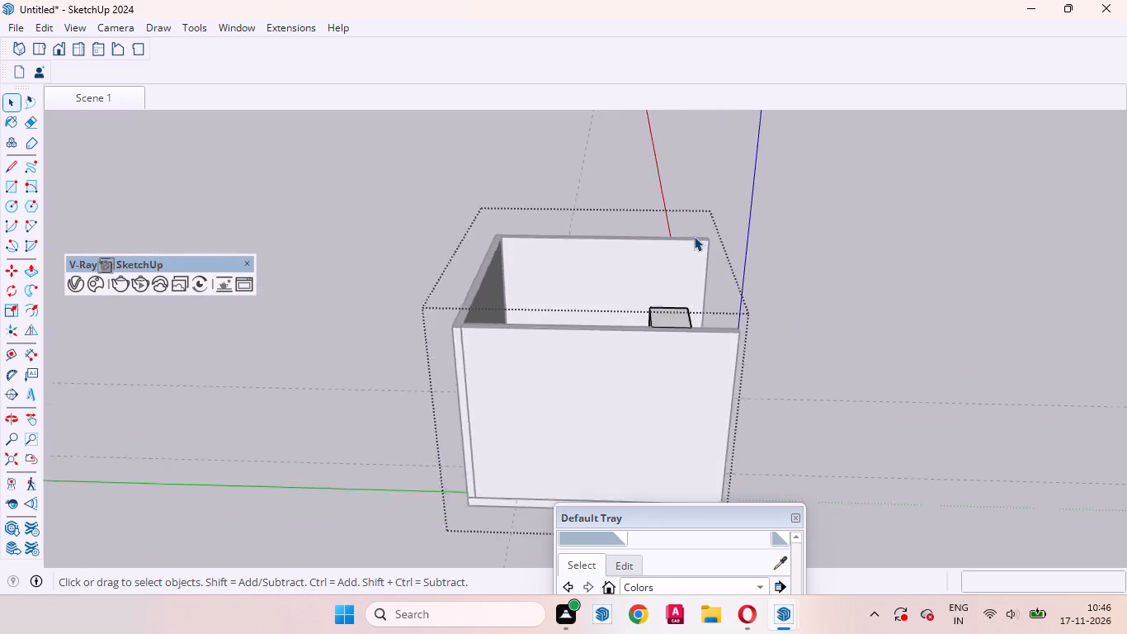
scroll(694, 236, up, 14)
scroll(512, 315, down, 5)
scroll(758, 315, up, 4)
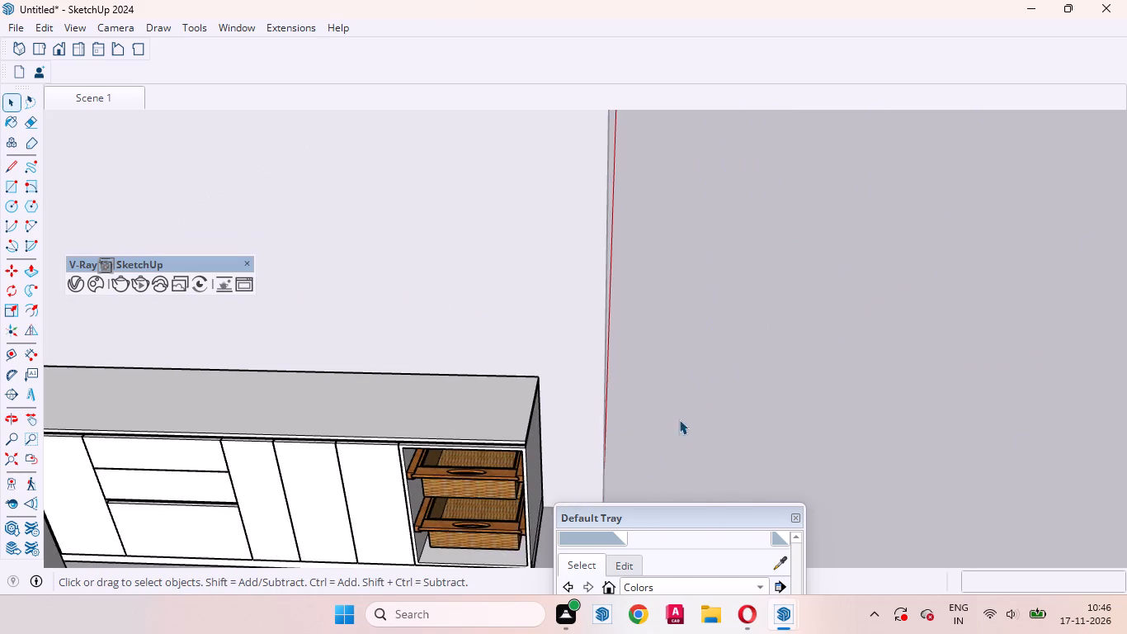
middle_drag(524, 471, 521, 357)
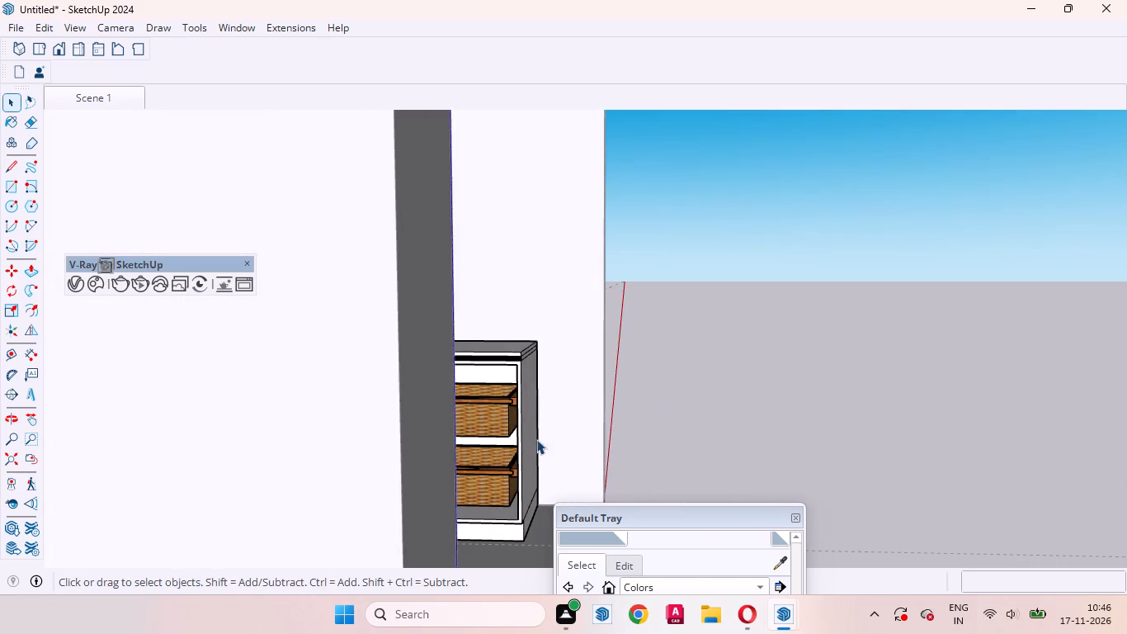
scroll(516, 450, up, 2)
middle_drag(488, 446, 471, 381)
click(455, 390)
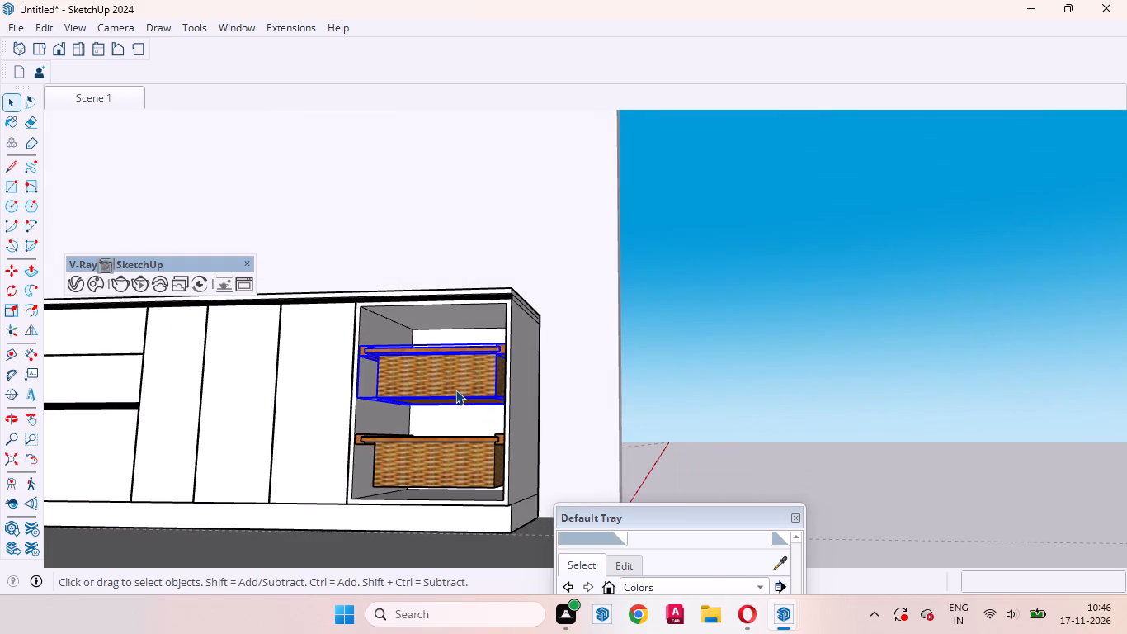
scroll(402, 386, up, 4)
scroll(401, 379, down, 3)
scroll(370, 348, up, 6)
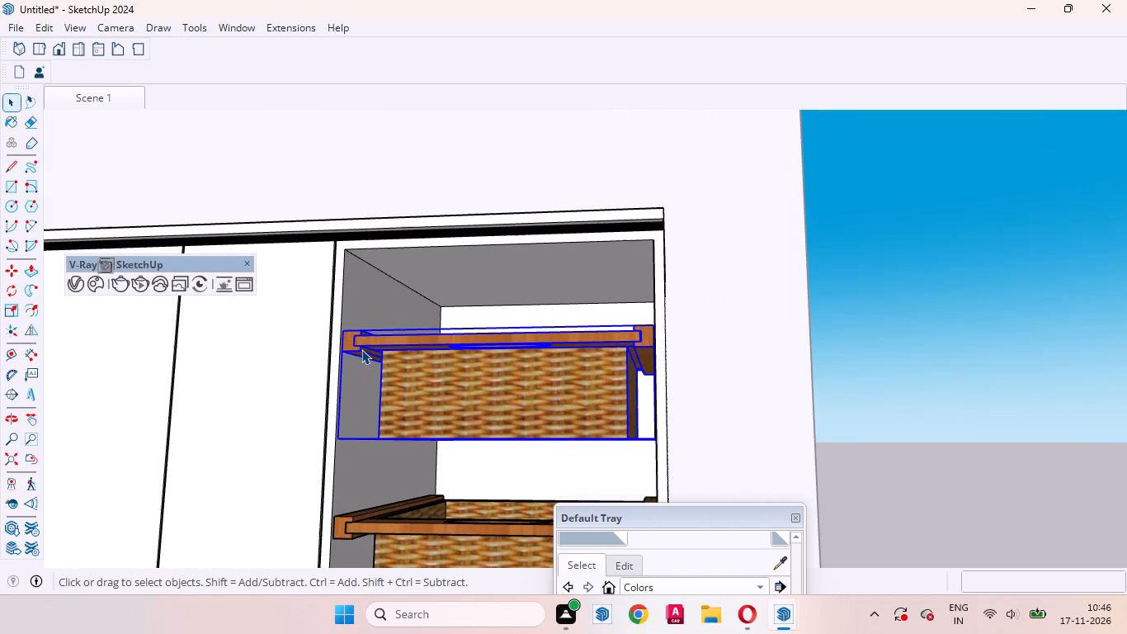
key(m)
scroll(356, 341, up, 3)
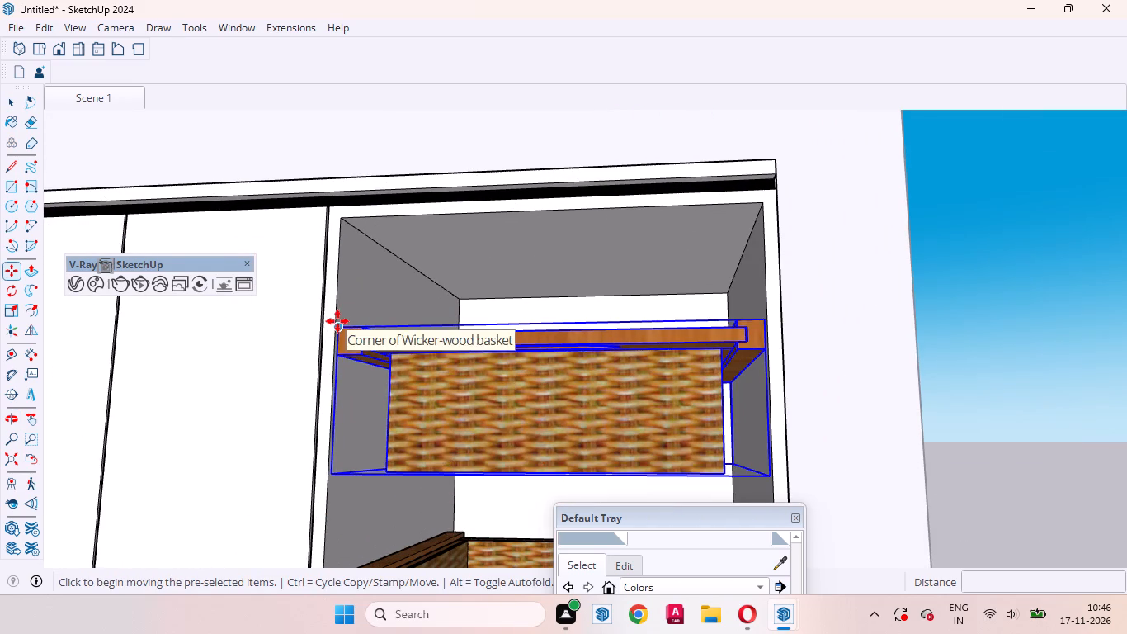
click(337, 321)
click(339, 396)
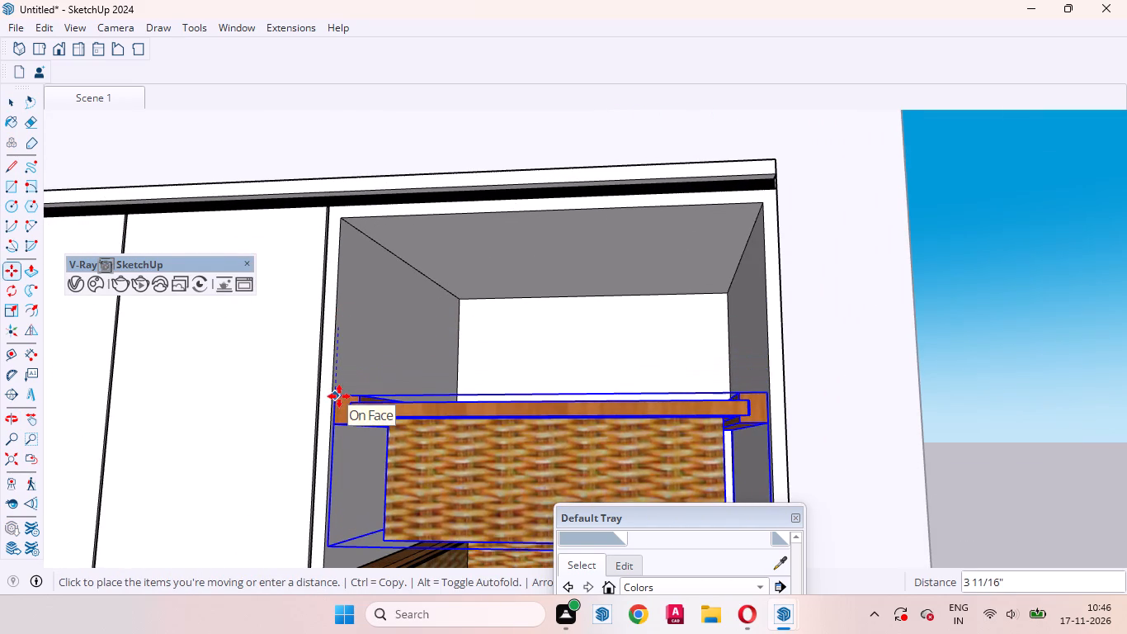
Copy the lowered wicker basket about 8 5/16" upward to add a third basket at the compartment's top.
scroll(357, 322, down, 7)
middle_drag(528, 423, 568, 376)
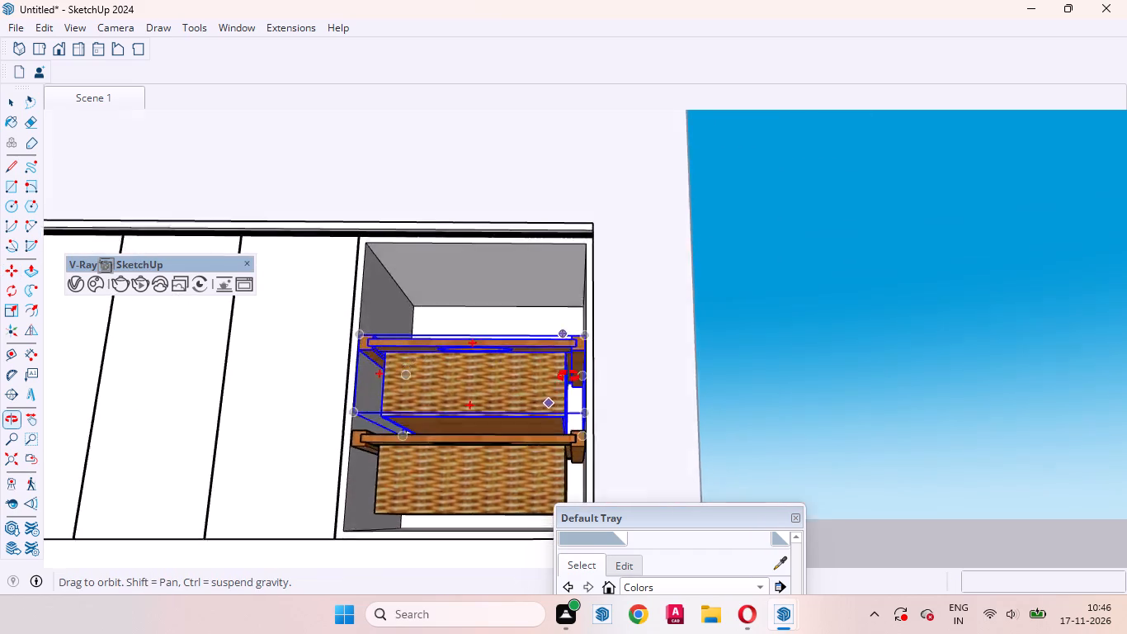
middle_drag(568, 376, 553, 457)
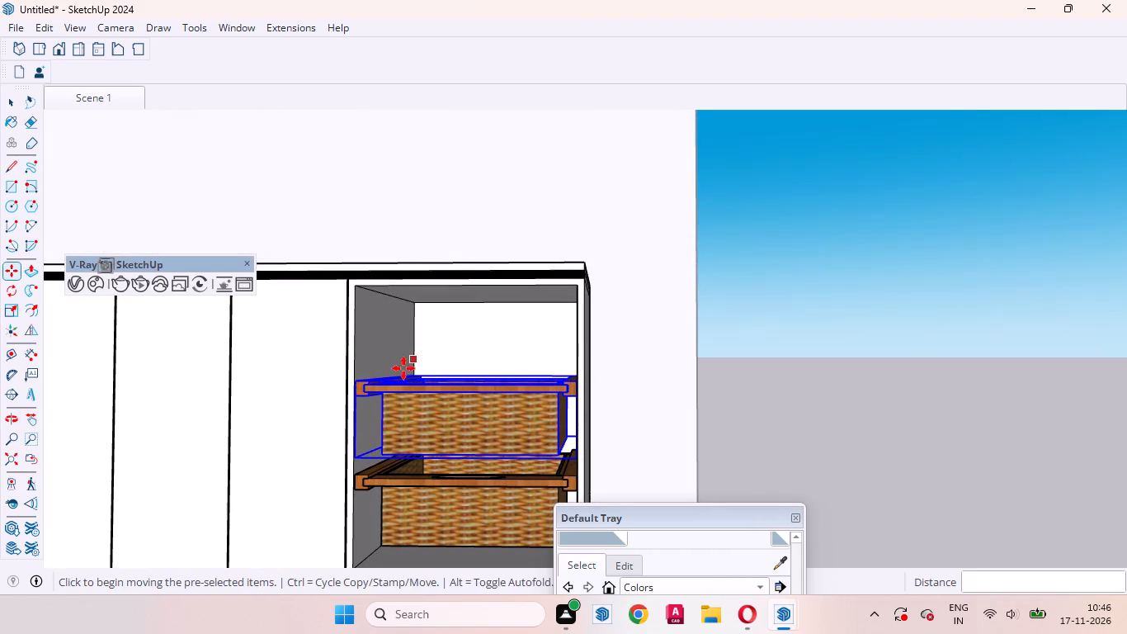
click(356, 379)
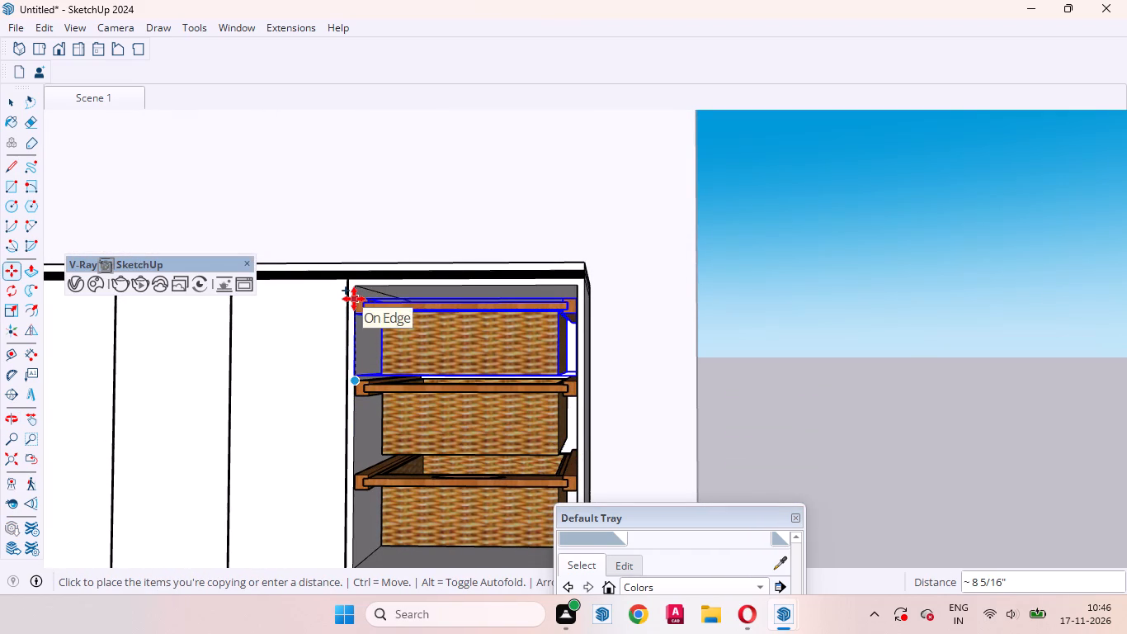
click(354, 300)
key(space)
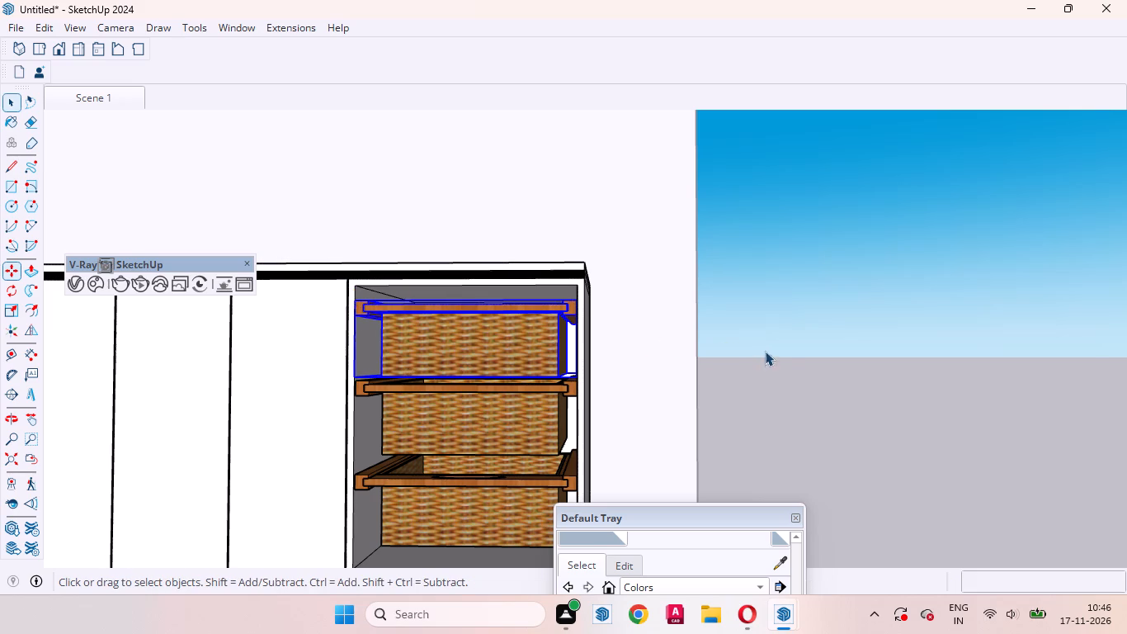
click(782, 349)
Move the middle wicker basket down about 1 1/4" to widen the gap below the top basket.
click(488, 447)
scroll(436, 449, up, 3)
middle_drag(430, 456, 414, 427)
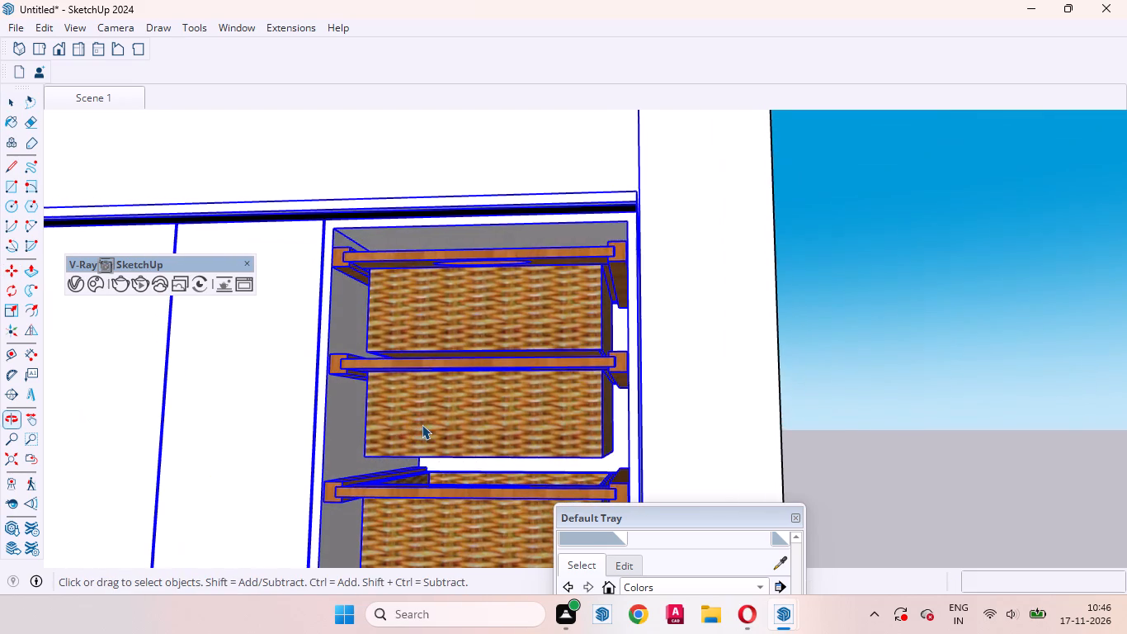
triple_click(422, 424)
key(m)
scroll(347, 390, up, 6)
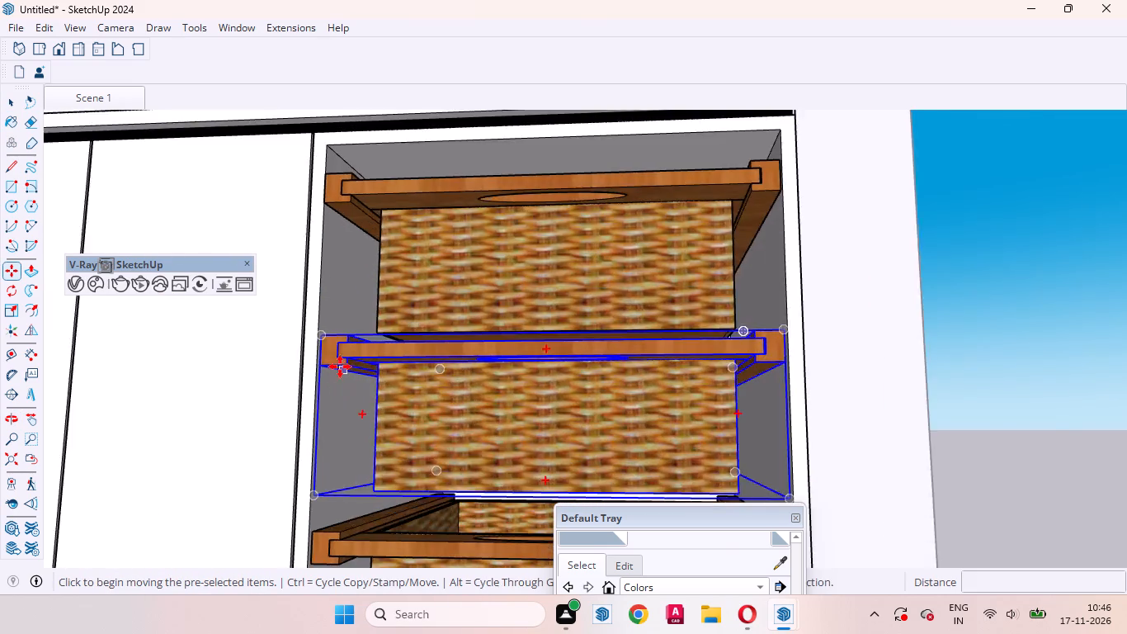
scroll(340, 367, up, 1)
click(314, 321)
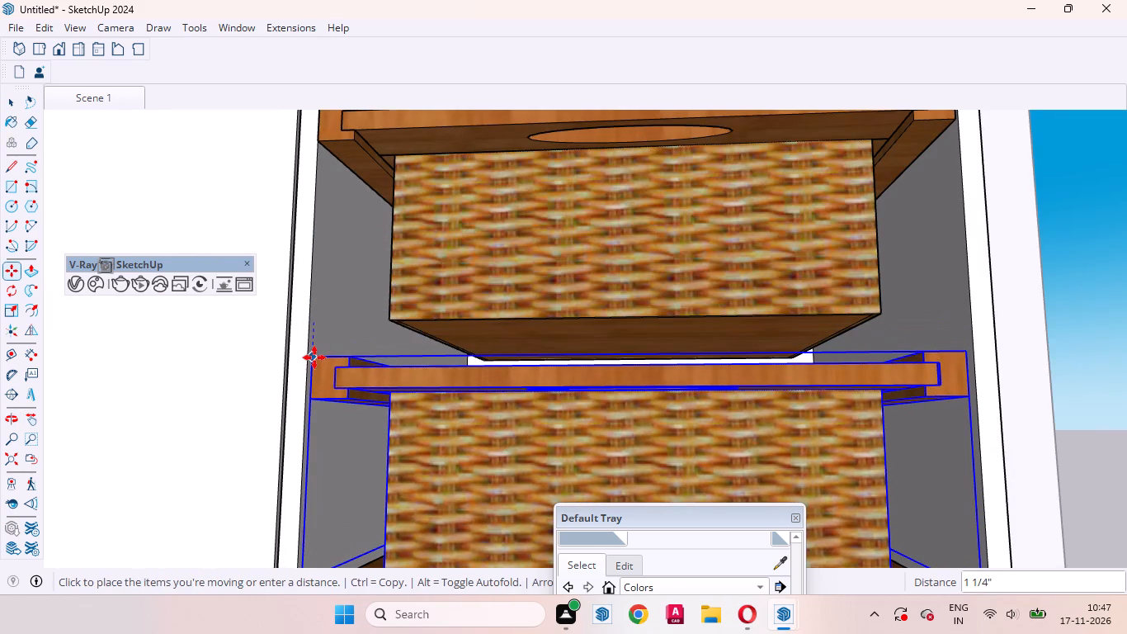
click(314, 357)
key(space)
Nudge the middle wicker basket's height by about 1/8" to fine-tune the spacing between the baskets.
scroll(408, 289, down, 7)
middle_drag(540, 361, 539, 400)
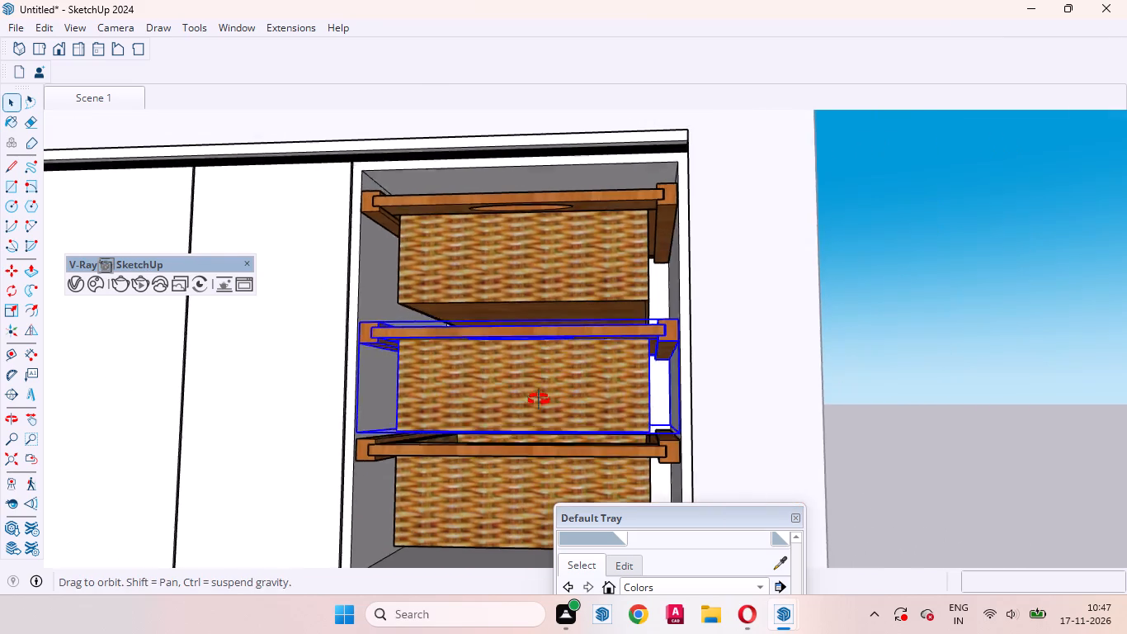
middle_drag(539, 400, 478, 429)
scroll(392, 390, up, 4)
middle_drag(441, 419, 498, 408)
key(m)
scroll(392, 267, up, 4)
click(388, 266)
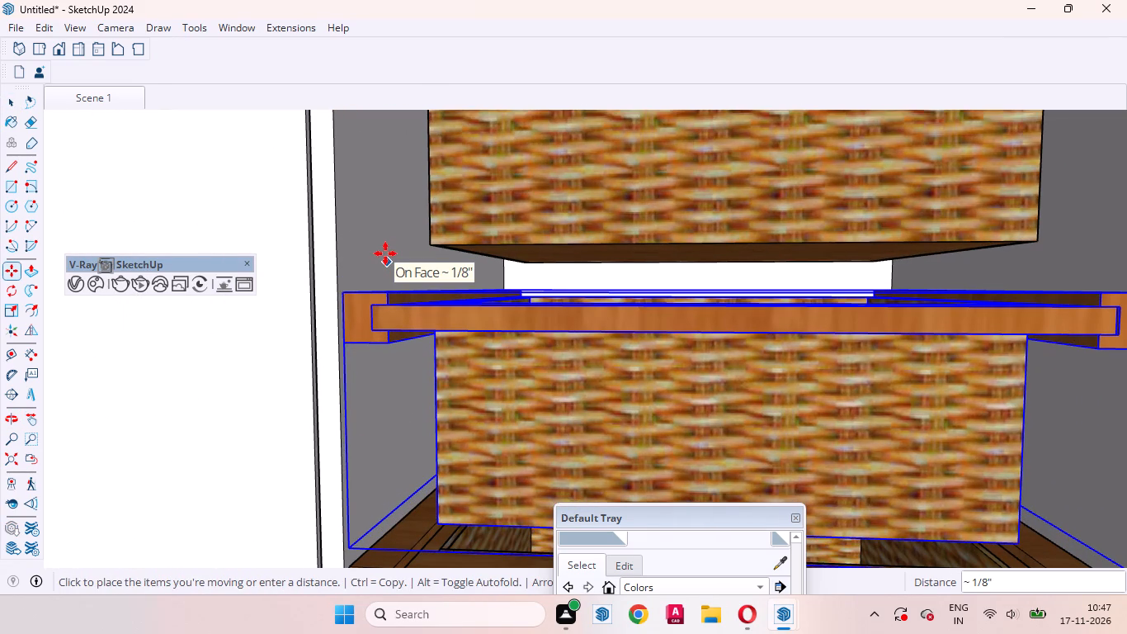
click(385, 253)
key(space)
scroll(436, 274, down, 13)
click(776, 358)
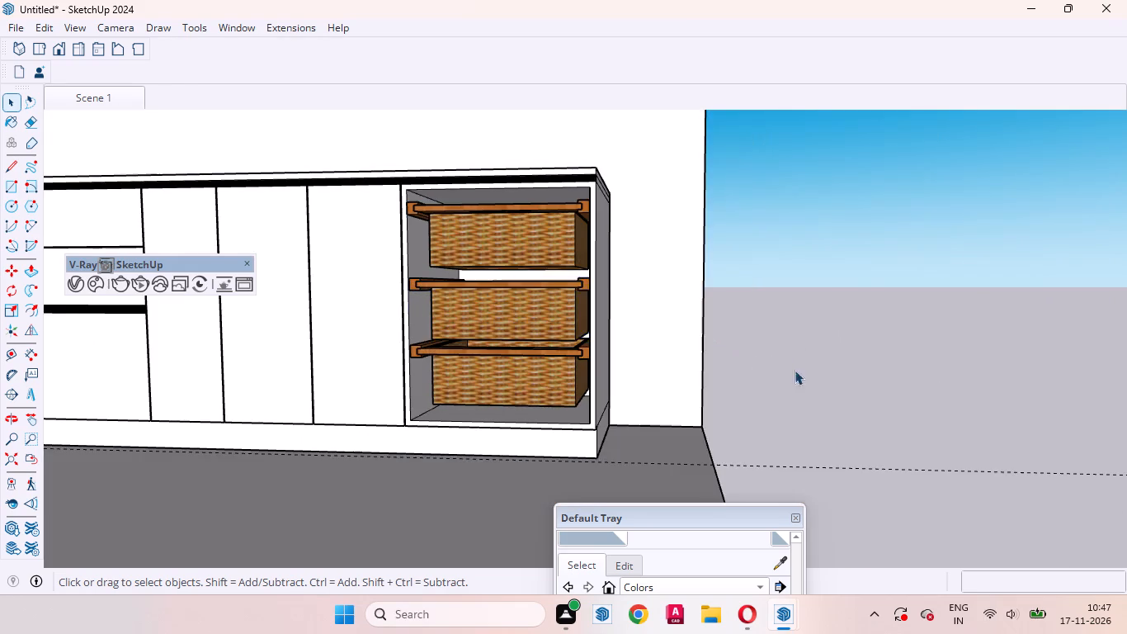
Move the bottom wicker basket slightly down toward the compartment floor to even out the basket spacing.
scroll(447, 419, up, 4)
middle_drag(488, 415, 529, 413)
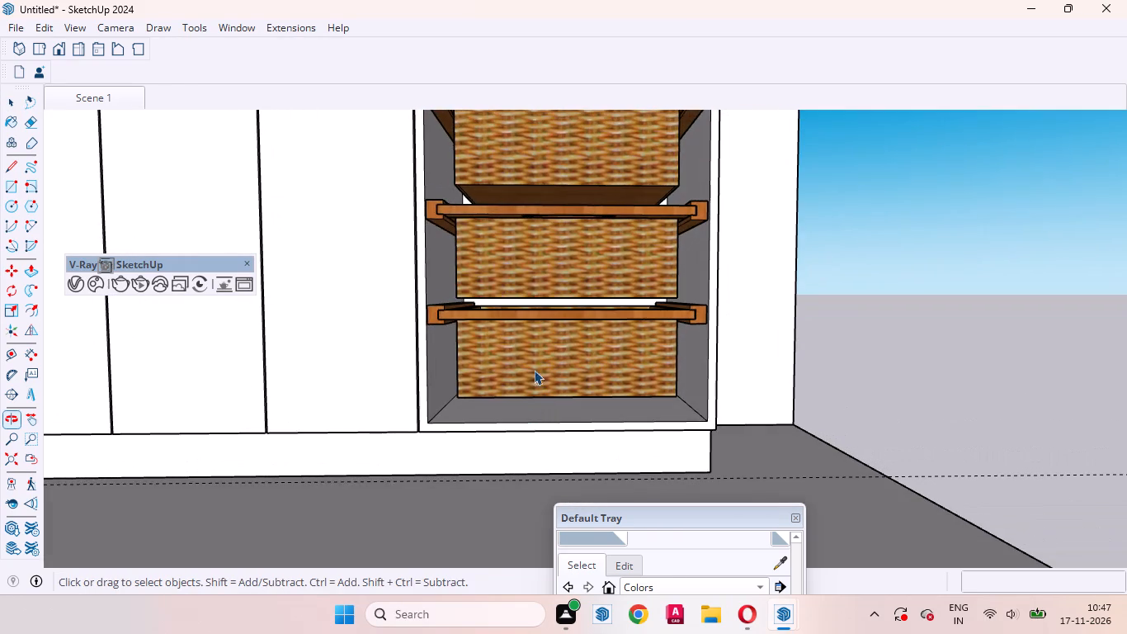
click(526, 364)
scroll(466, 351, up, 3)
double_click(502, 363)
click(548, 367)
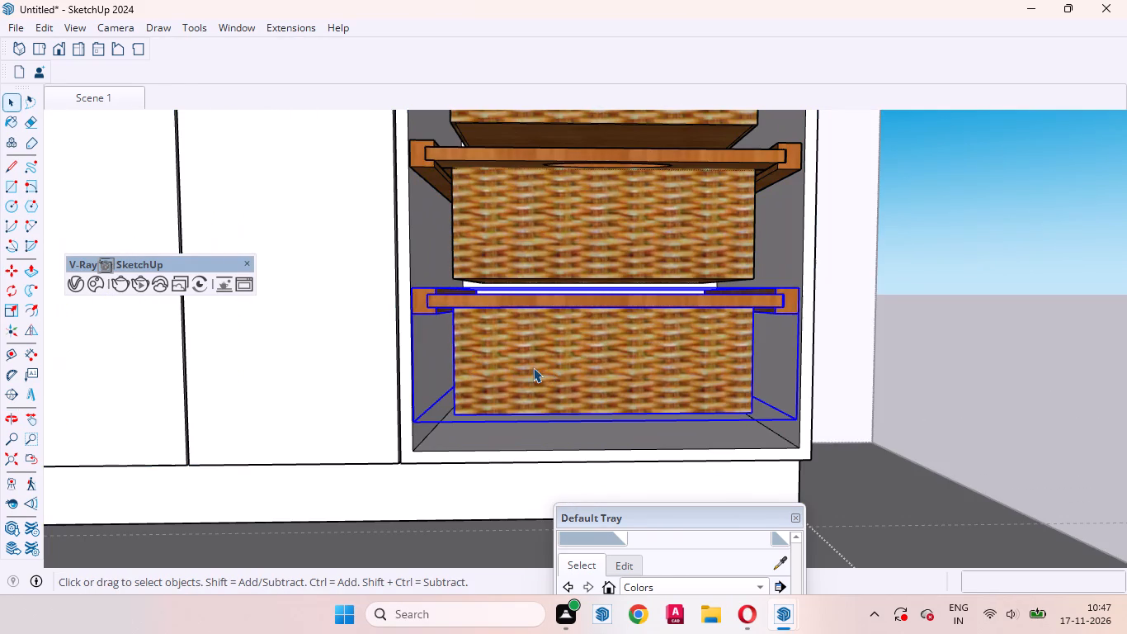
key(m)
scroll(455, 278, up, 4)
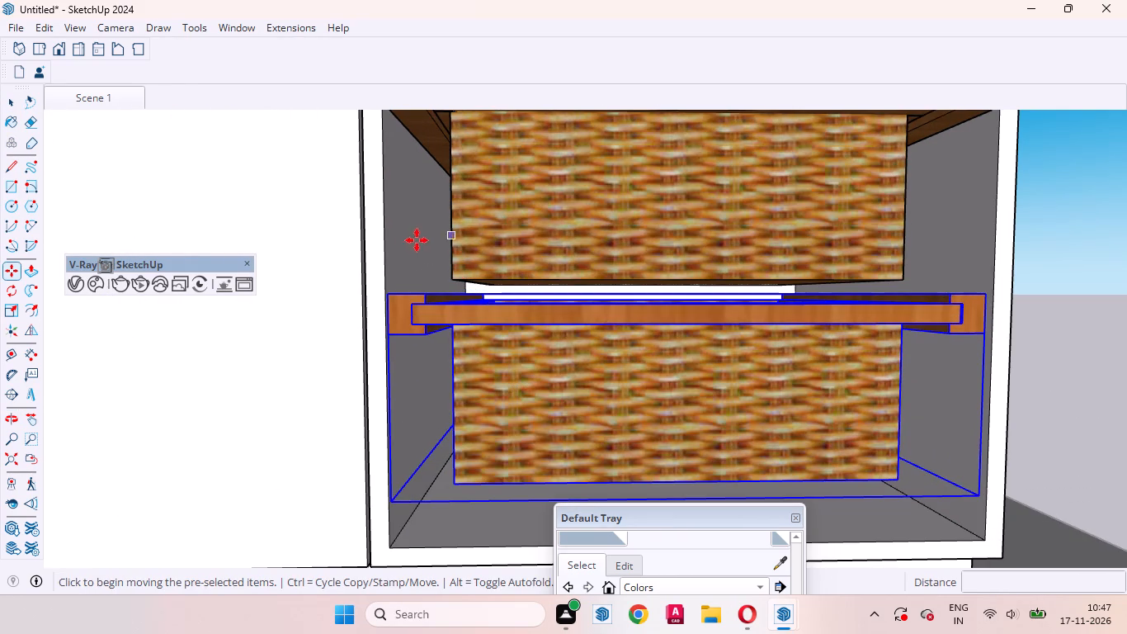
click(385, 252)
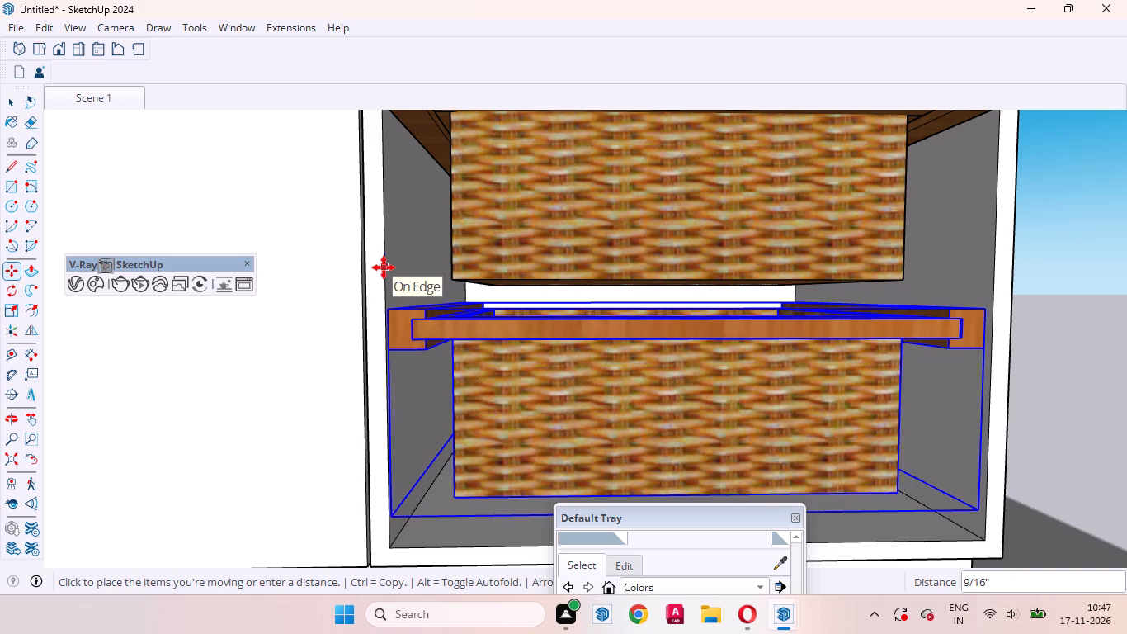
click(384, 277)
key(space)
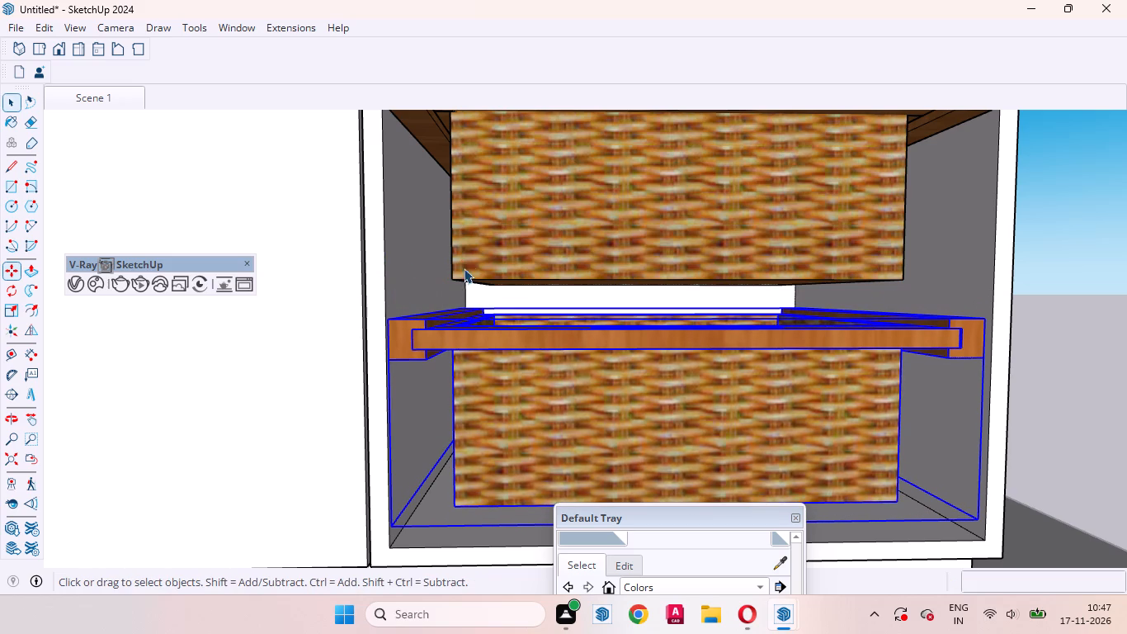
scroll(420, 283, down, 4)
click(1070, 279)
Inspect the three-basket compartment from several angles and check it within the overall kitchen layout.
middle_drag(998, 373, 919, 444)
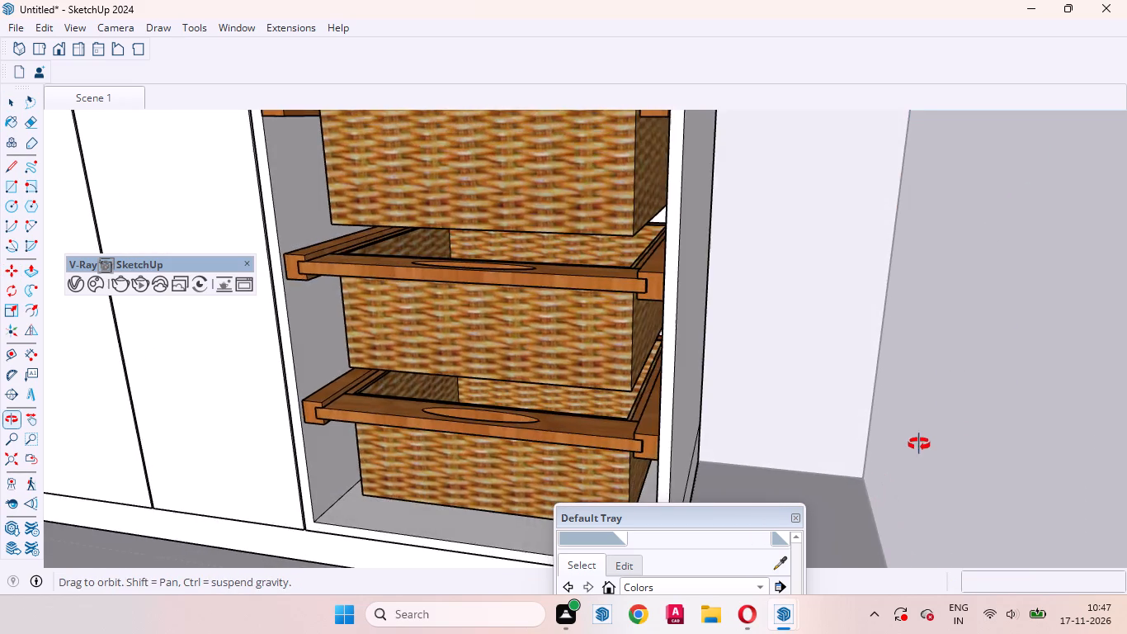
middle_drag(919, 444, 918, 444)
scroll(1055, 337, down, 6)
middle_drag(1066, 356, 912, 296)
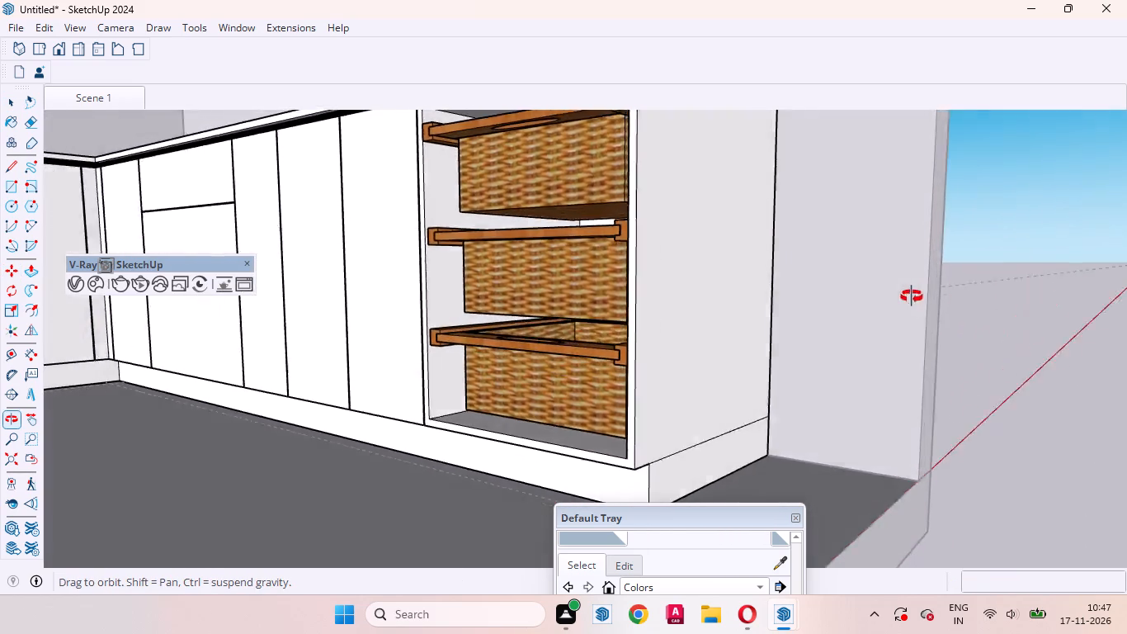
middle_drag(912, 296, 952, 319)
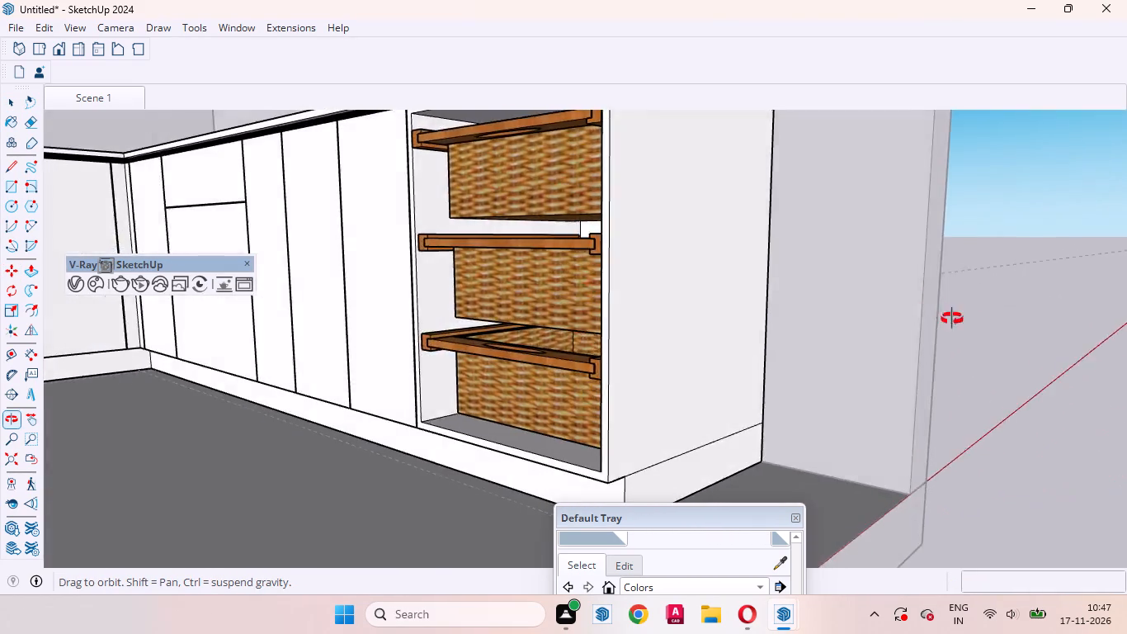
middle_drag(952, 319, 1085, 349)
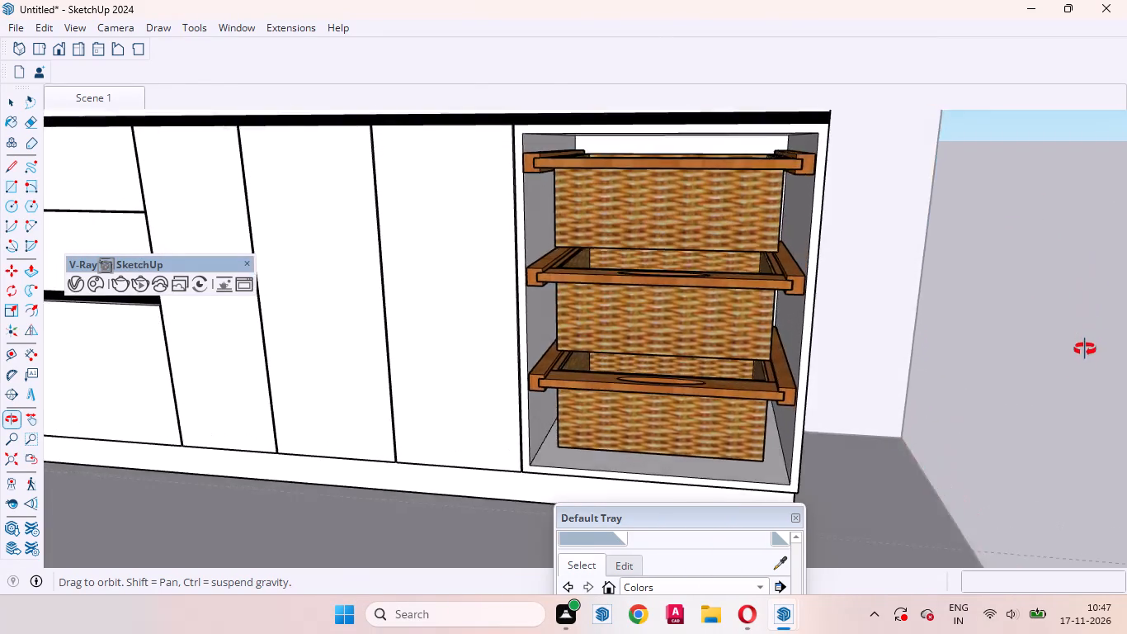
middle_drag(1085, 349, 752, 418)
scroll(930, 350, down, 11)
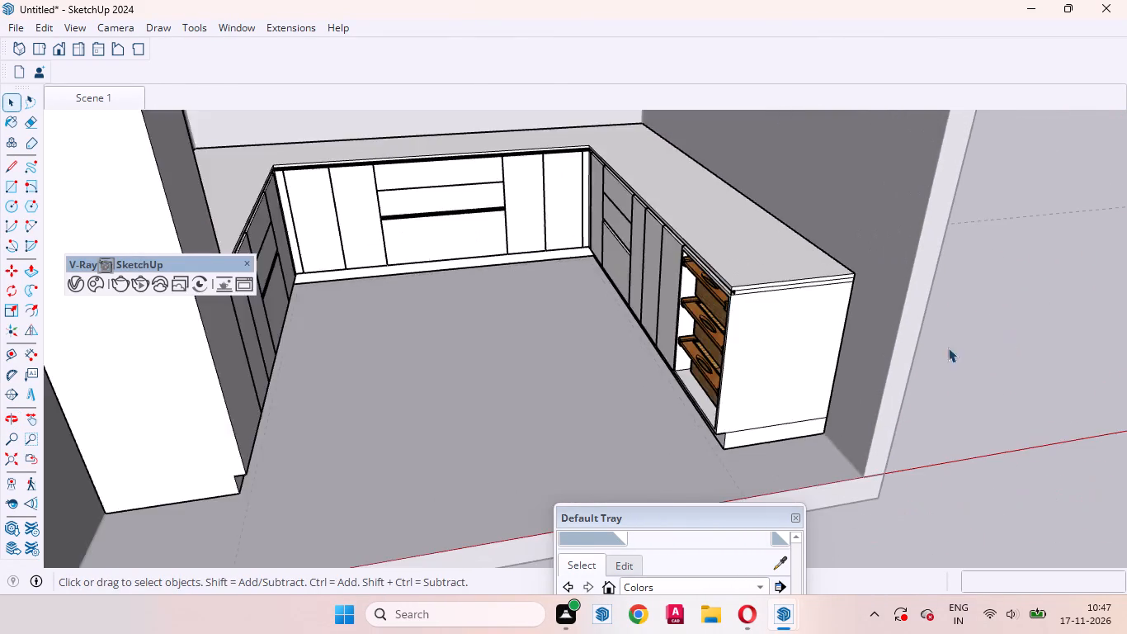
scroll(948, 348, down, 8)
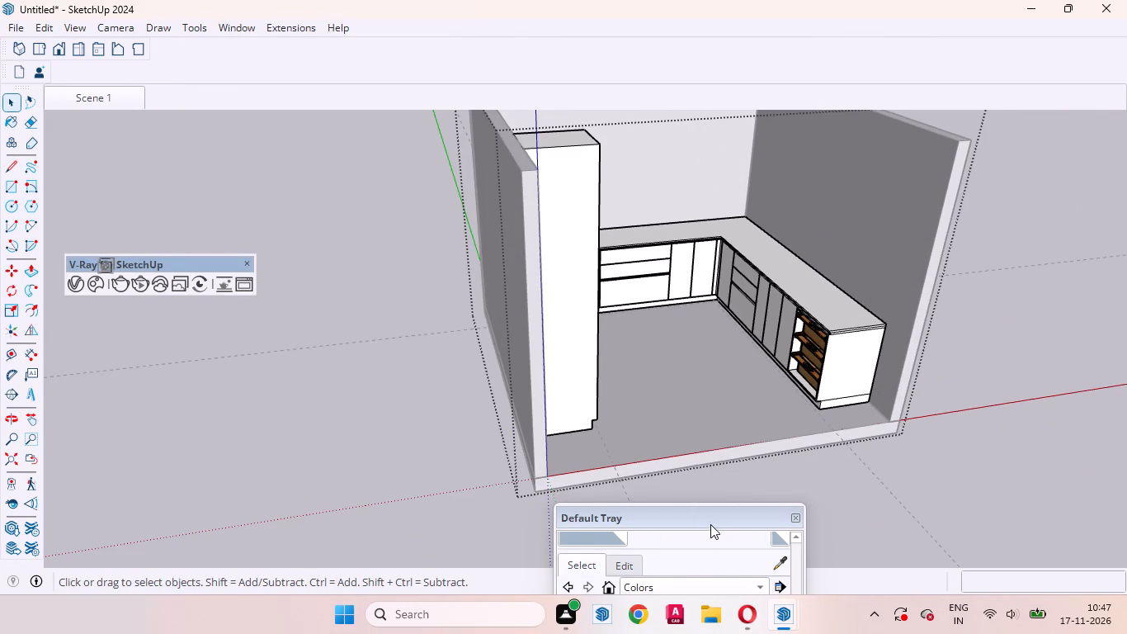
Reposition the Default Tray so its materials list and collapsed sections are fully on screen.
drag(713, 520, 1010, 207)
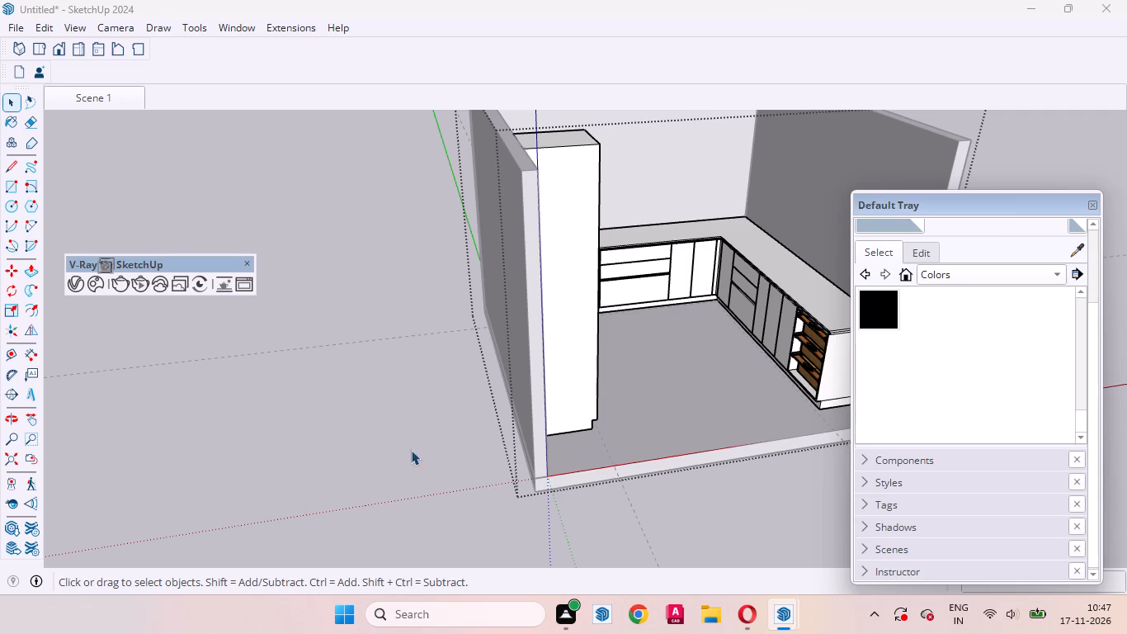
Erase the short vertical edge beside the groove and the lower horizontal seam on the basket-side counter's end panel.
scroll(385, 452, down, 8)
scroll(626, 416, up, 20)
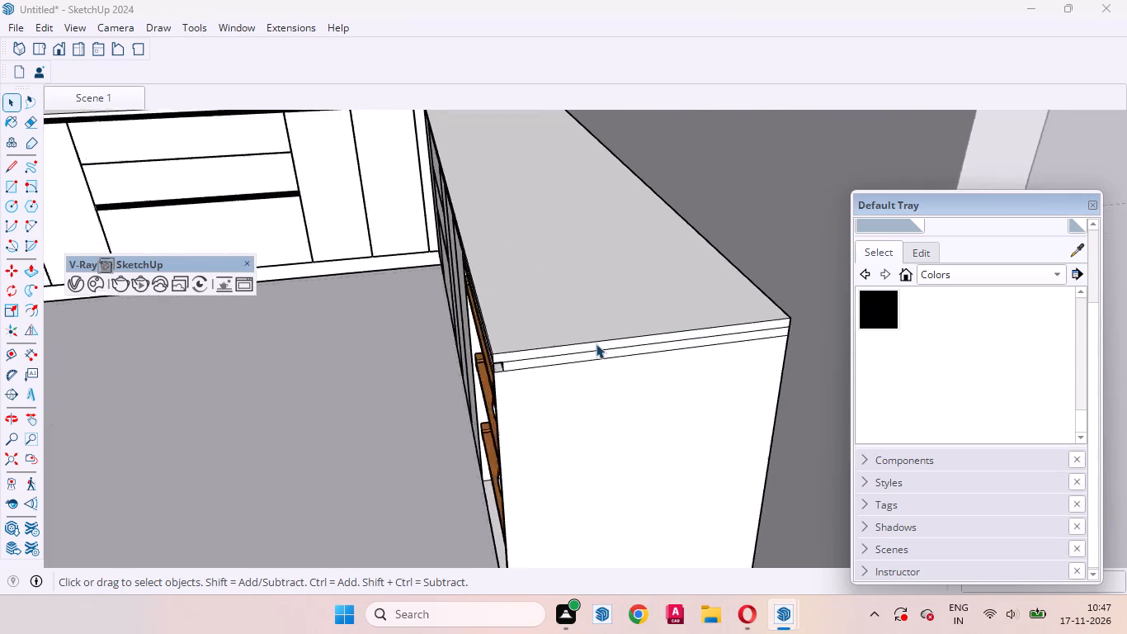
scroll(596, 343, up, 7)
middle_drag(537, 404, 667, 286)
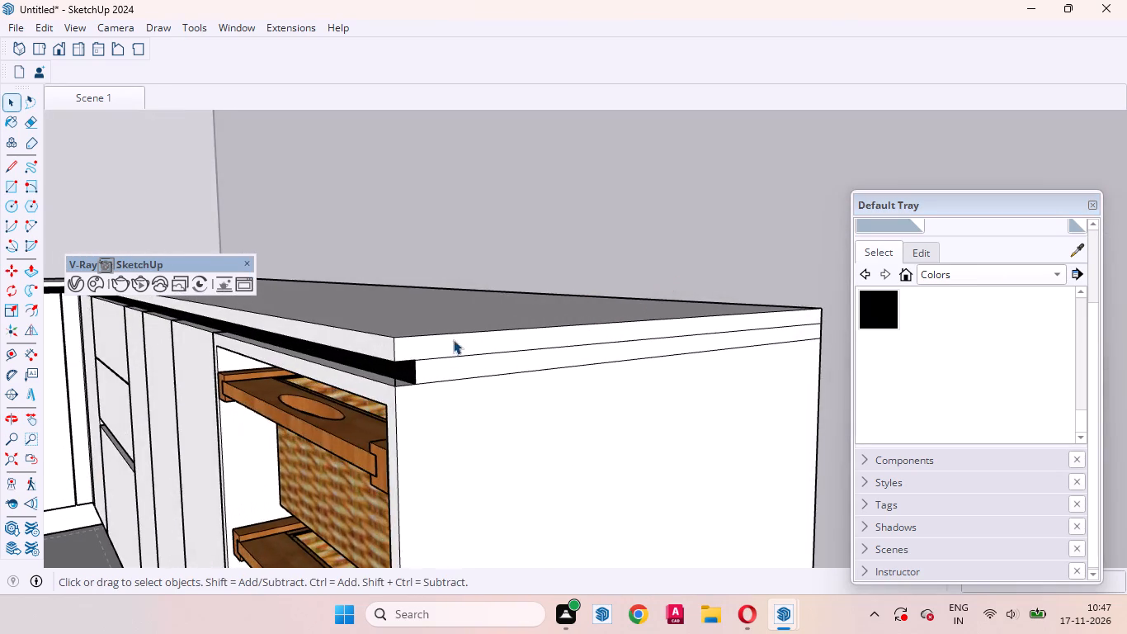
scroll(453, 339, up, 8)
middle_drag(380, 409, 290, 401)
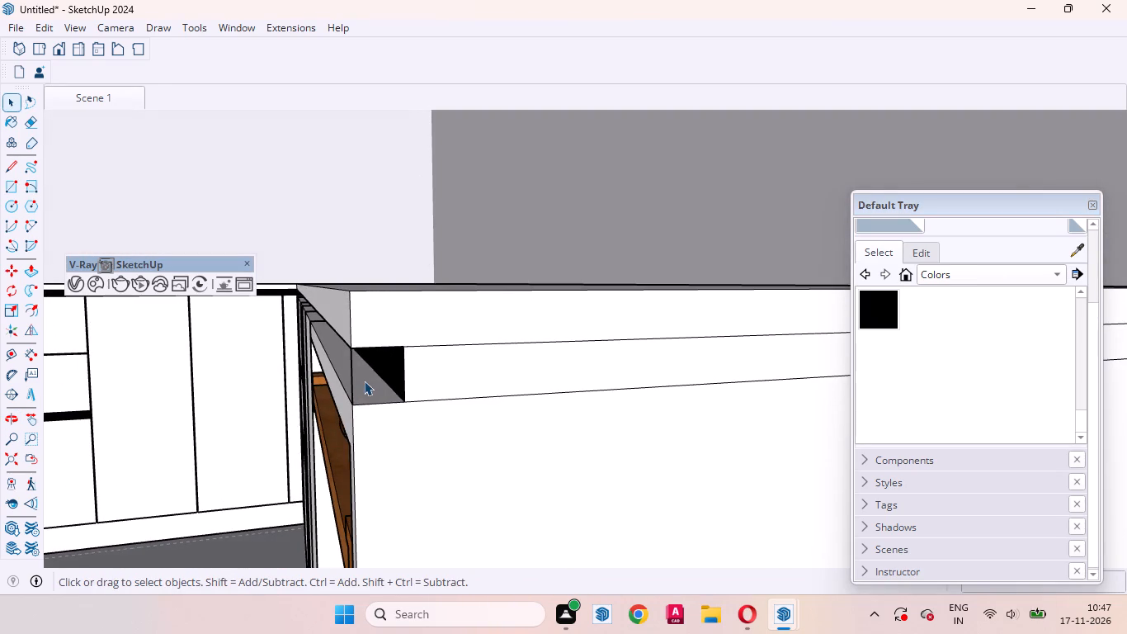
click(351, 371)
right_click(351, 371)
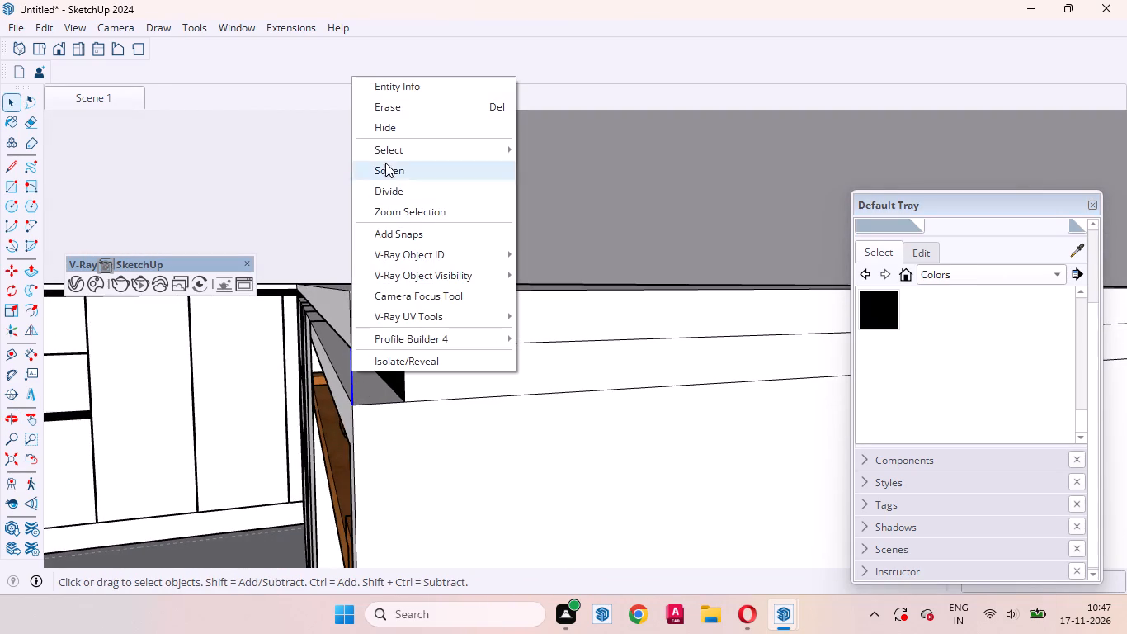
click(385, 106)
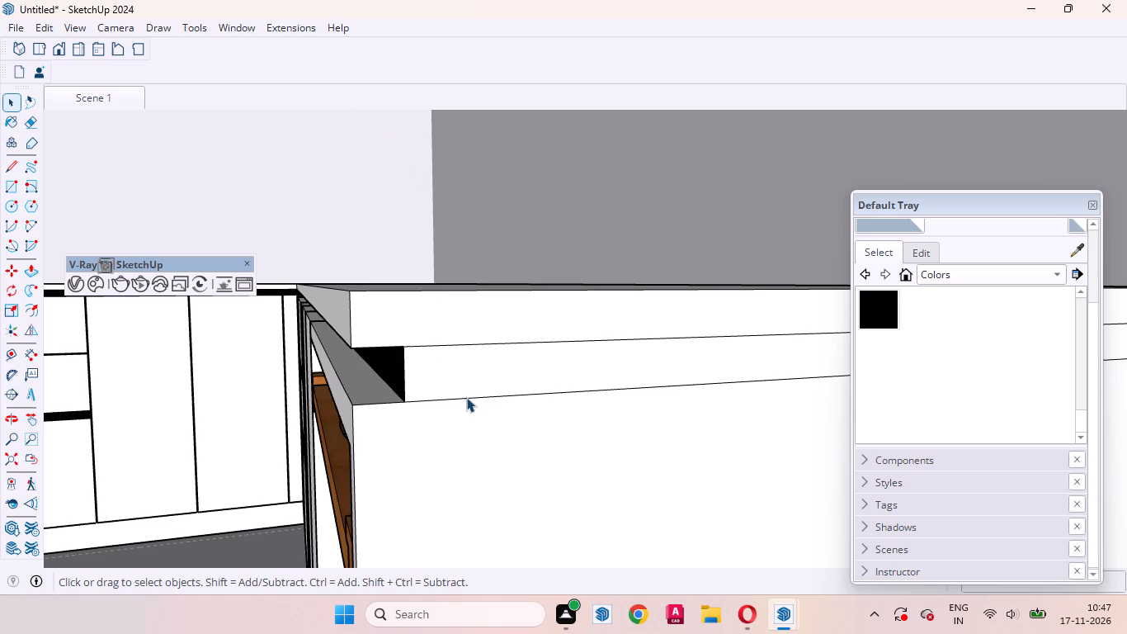
click(466, 397)
right_click(466, 397)
click(511, 128)
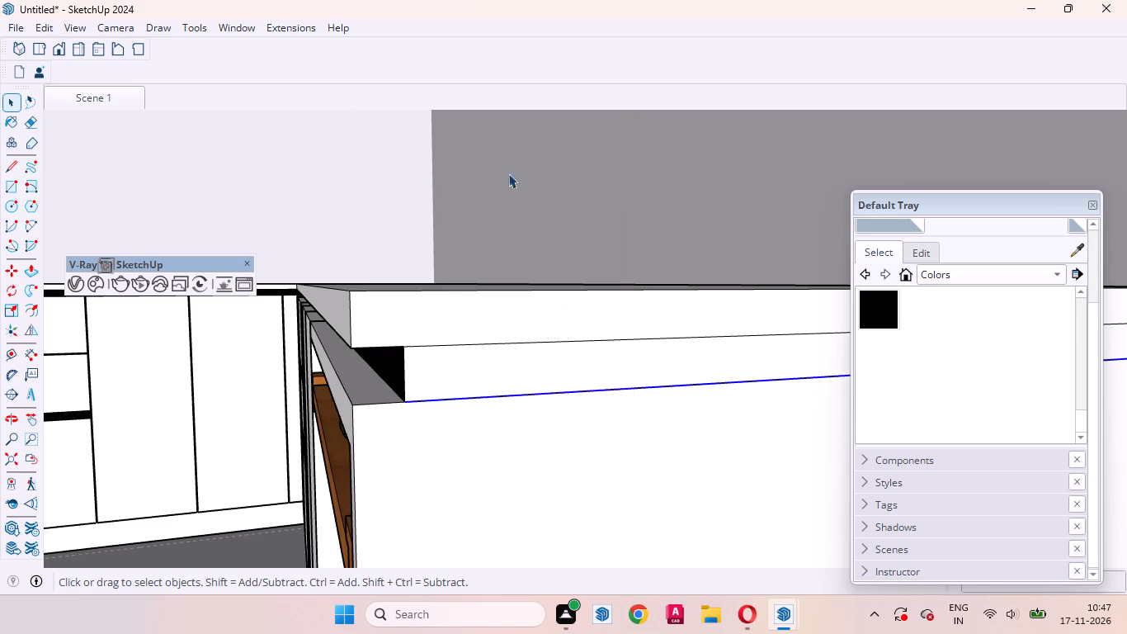
click(480, 369)
scroll(198, 406, down, 14)
click(650, 371)
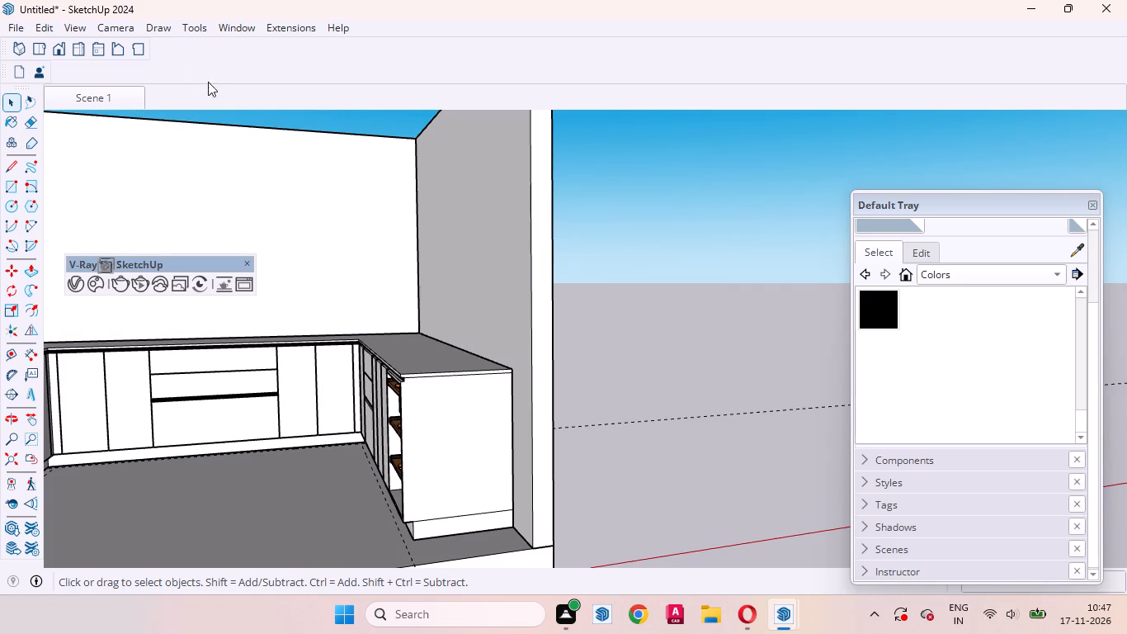
Show the Lightbeans plugin toolbar and open its textures library.
right_click(491, 28)
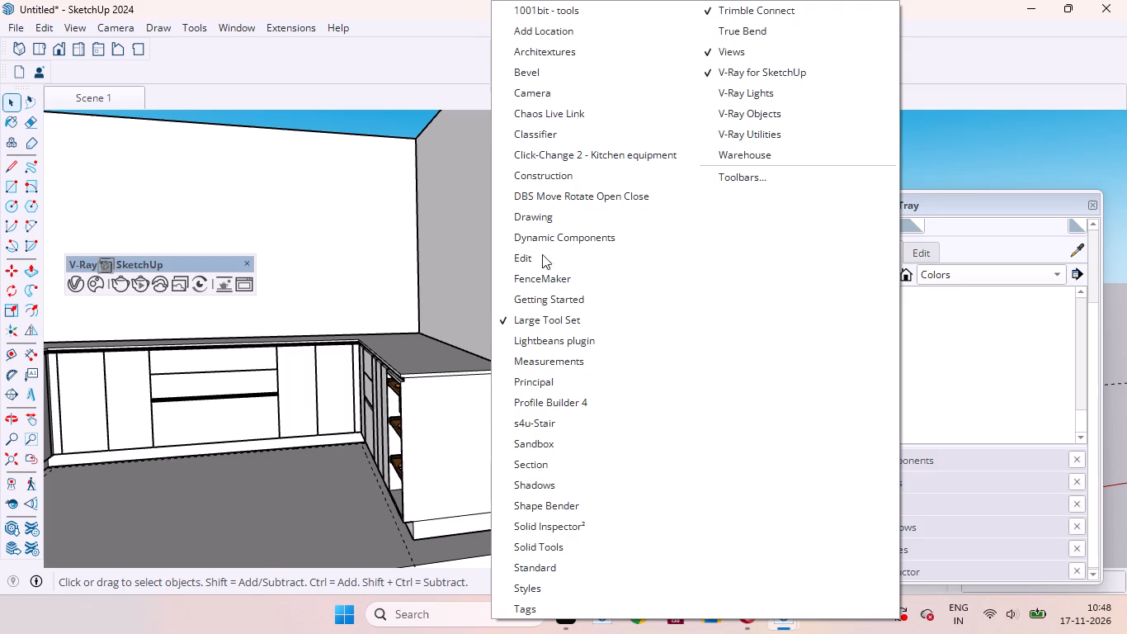
click(567, 342)
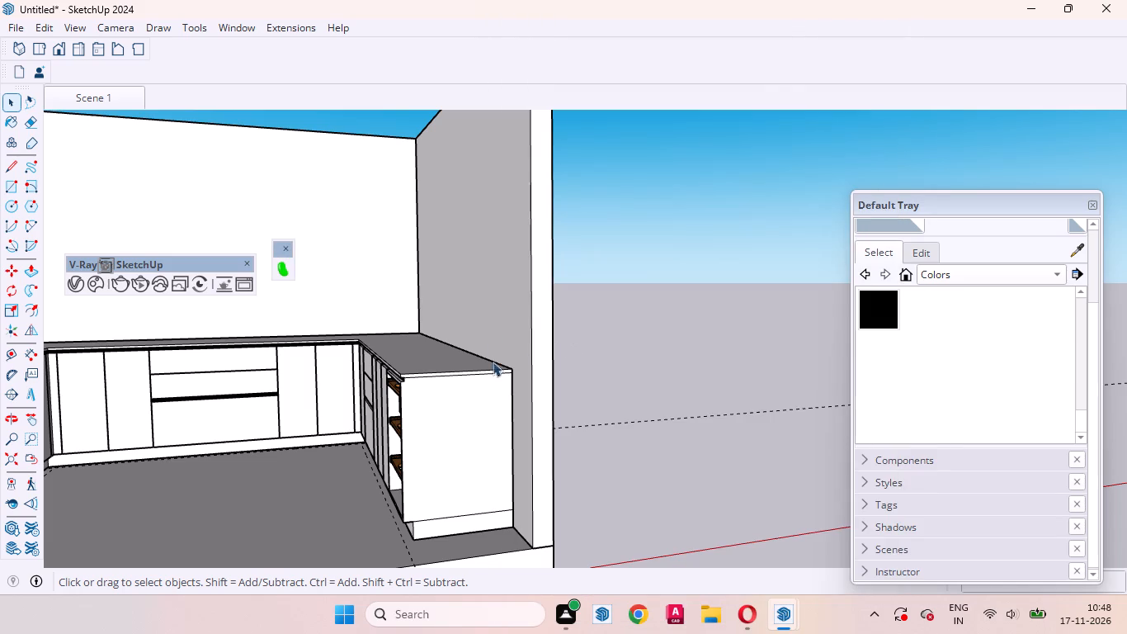
click(290, 273)
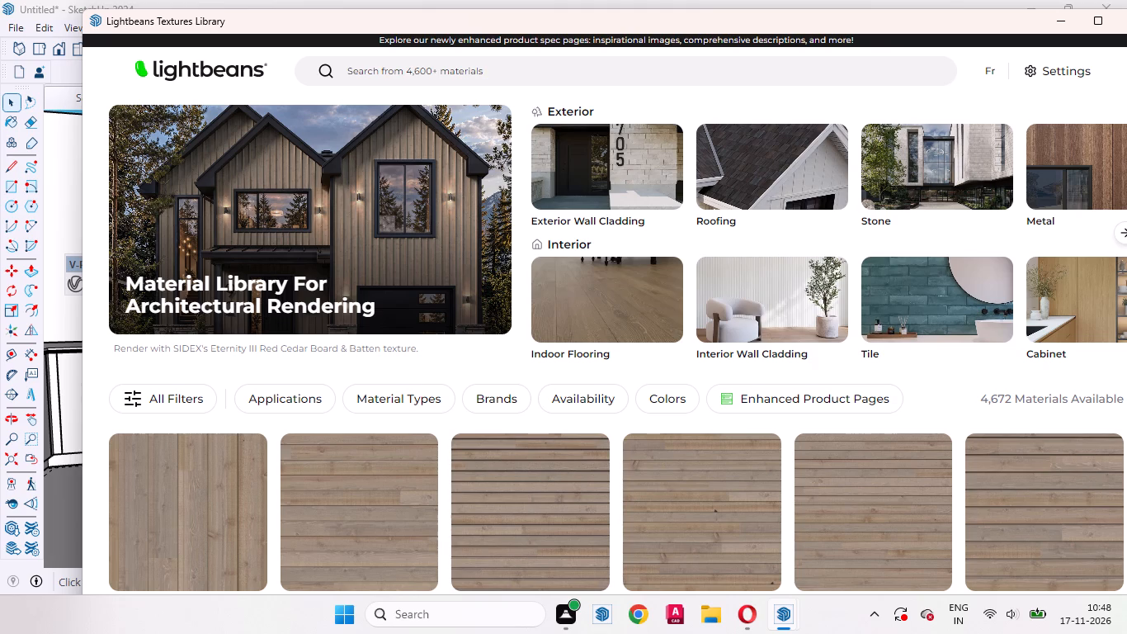
Search the Lightbeans library for quartz and look through its exterior and interior material categories.
click(380, 65)
text(quartz)
key(Return)
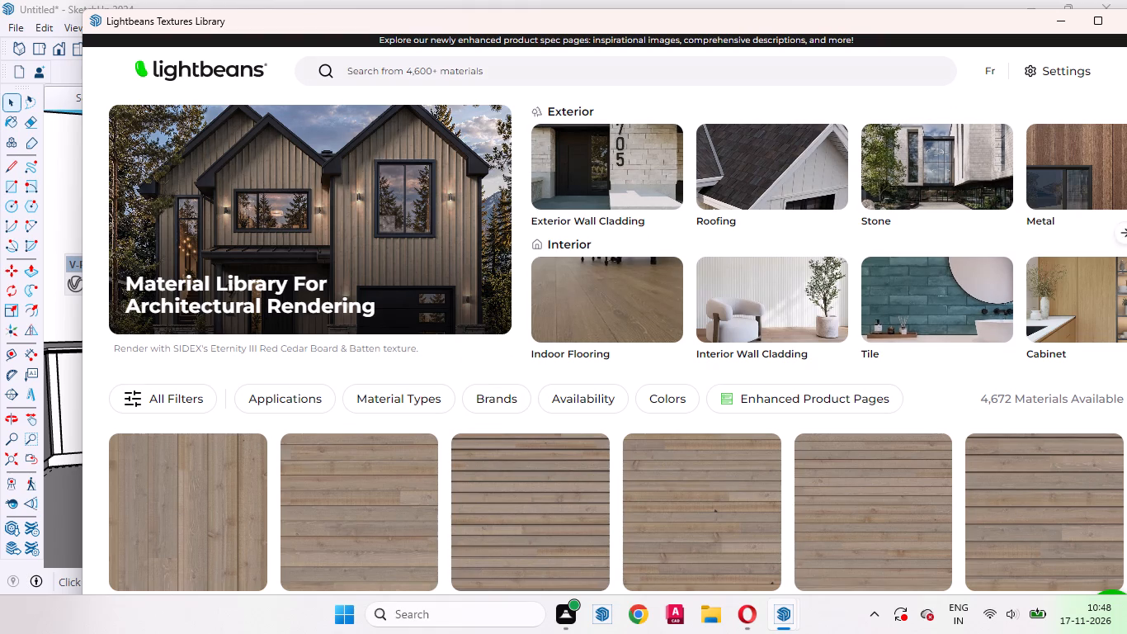
drag(791, 26, 717, 27)
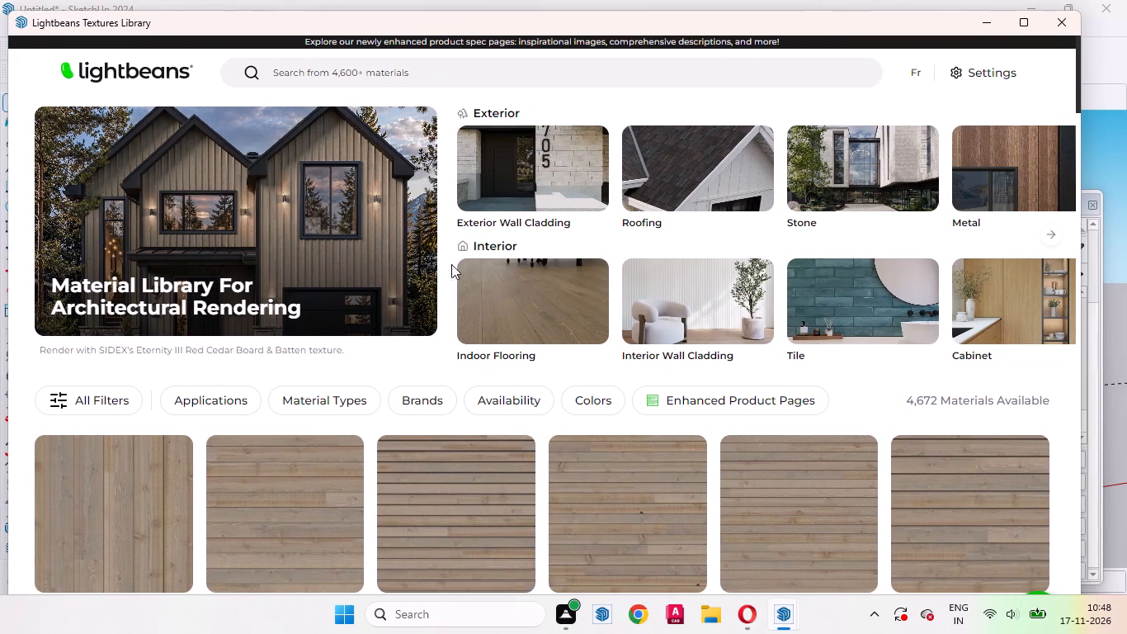
click(1054, 235)
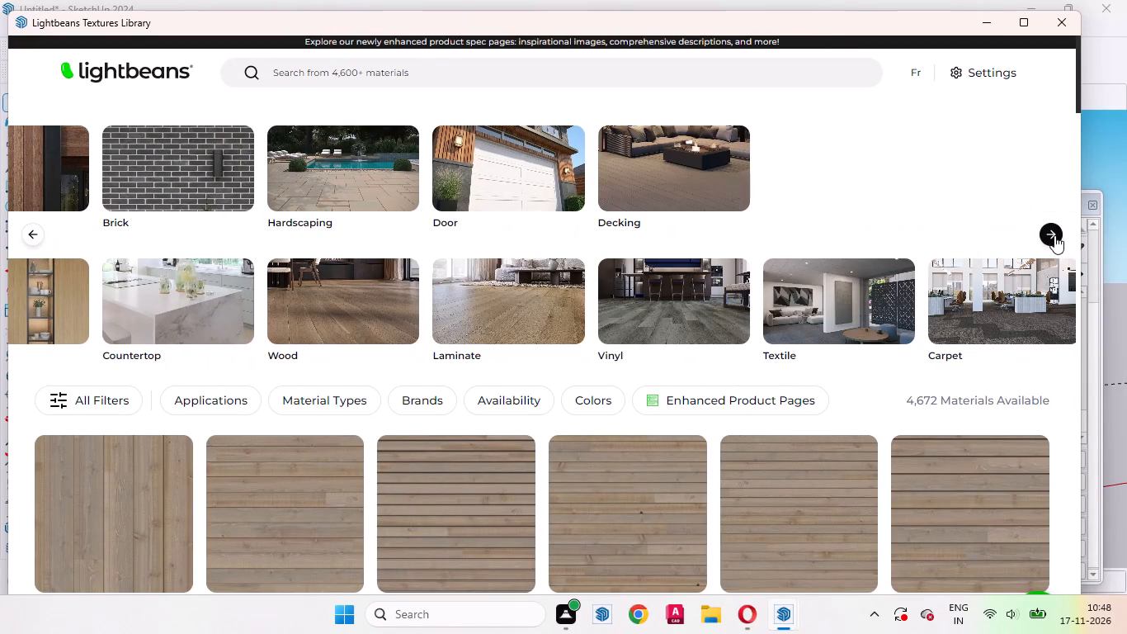
click(1054, 235)
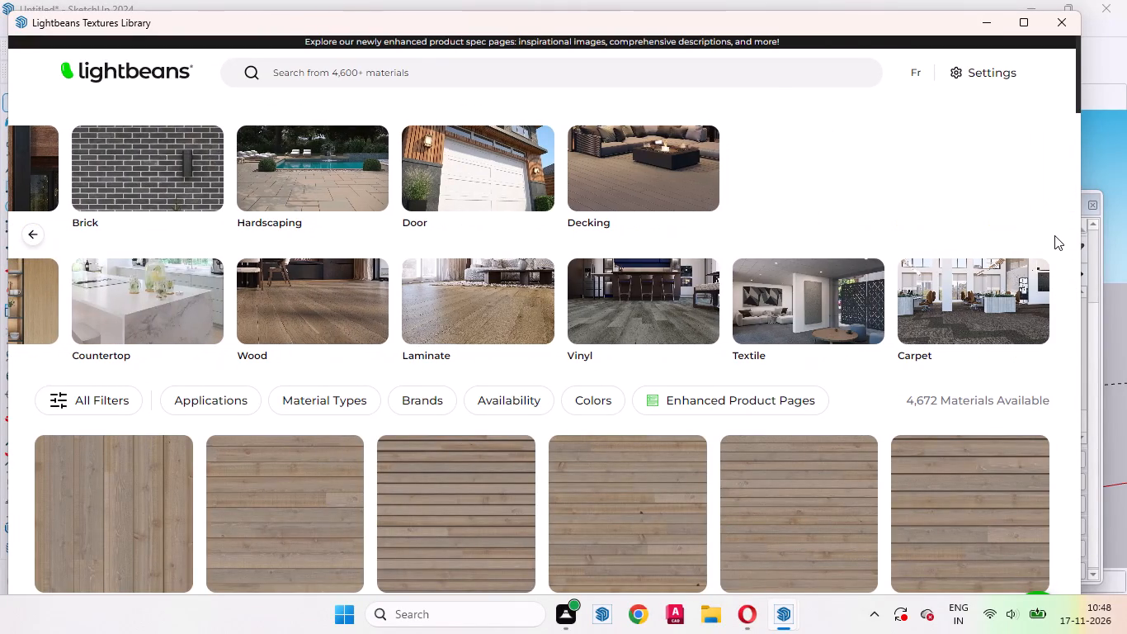
click(1054, 235)
middle_drag(670, 279, 769, 290)
drag(512, 288, 757, 286)
drag(380, 233, 543, 235)
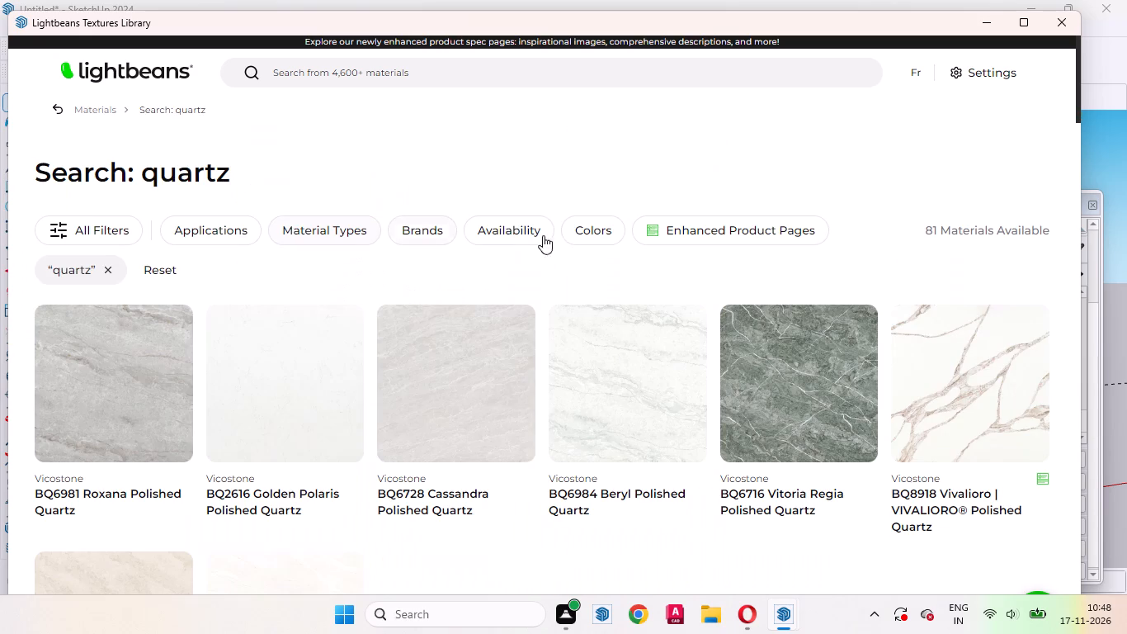
Browse the quartz results for a suitable kitchen material, and close the Lightbeans library.
drag(543, 235, 563, 237)
scroll(530, 308, down, 1)
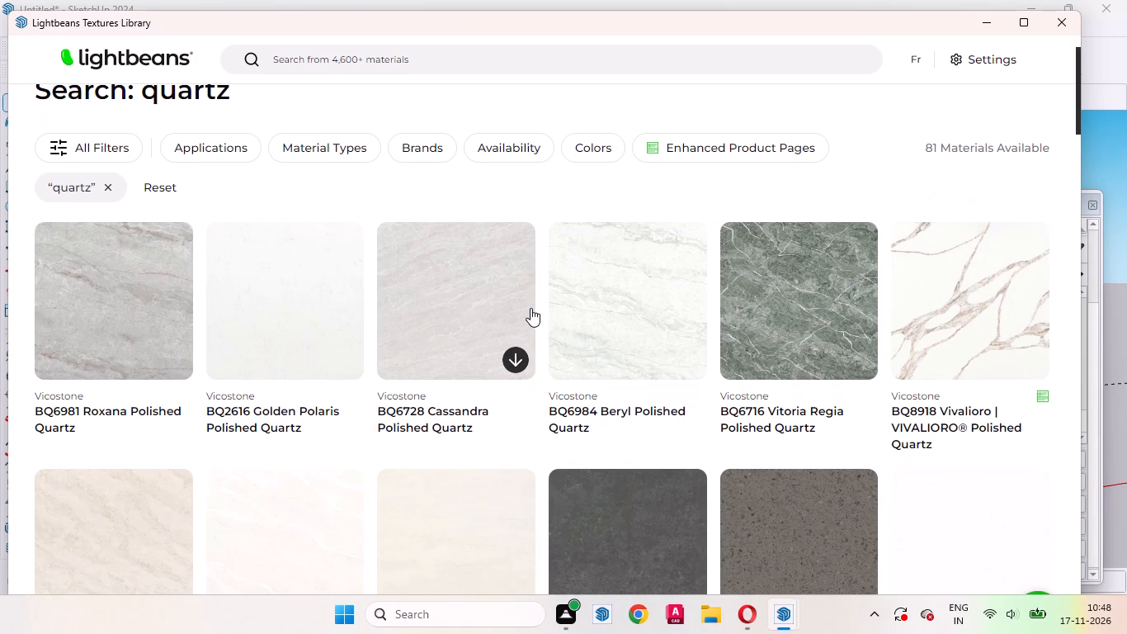
scroll(578, 310, up, 1)
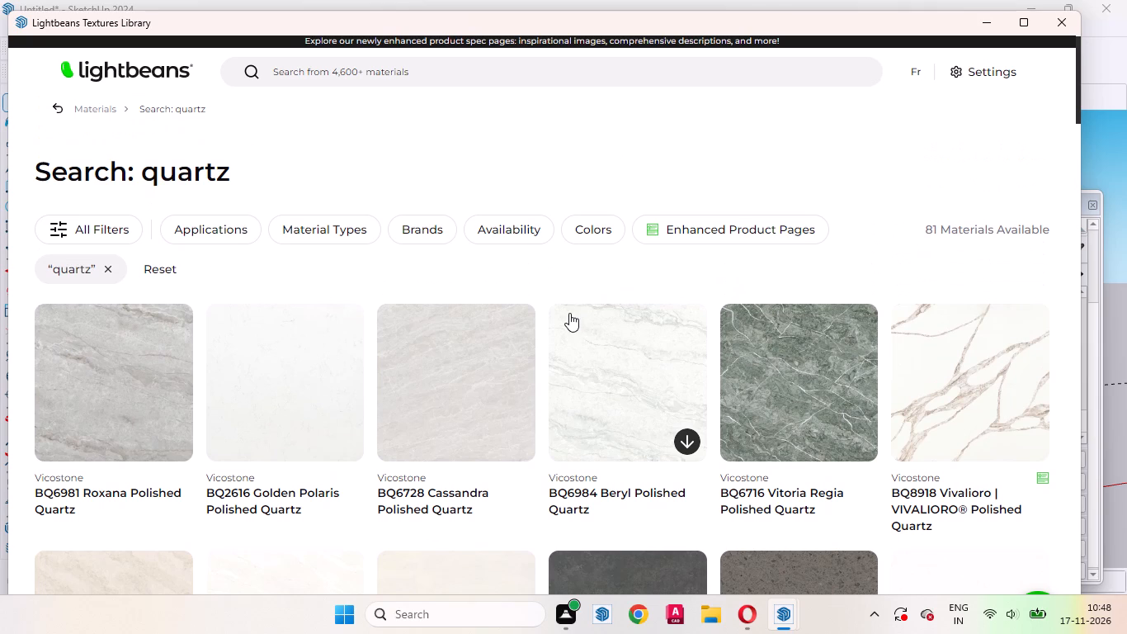
scroll(582, 315, down, 4)
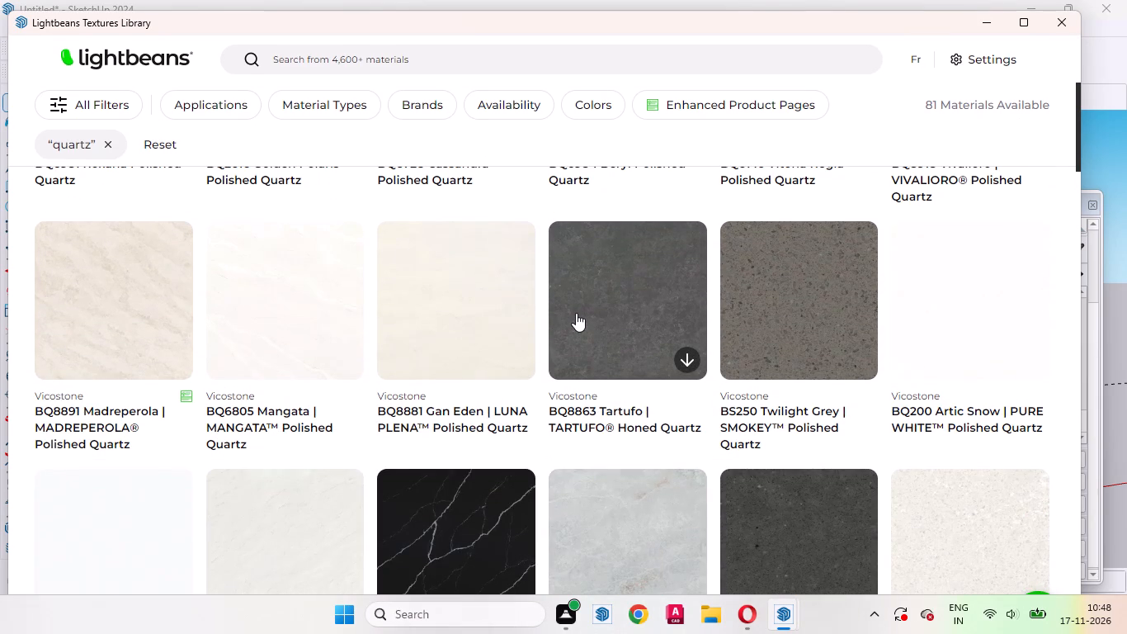
scroll(576, 313, down, 5)
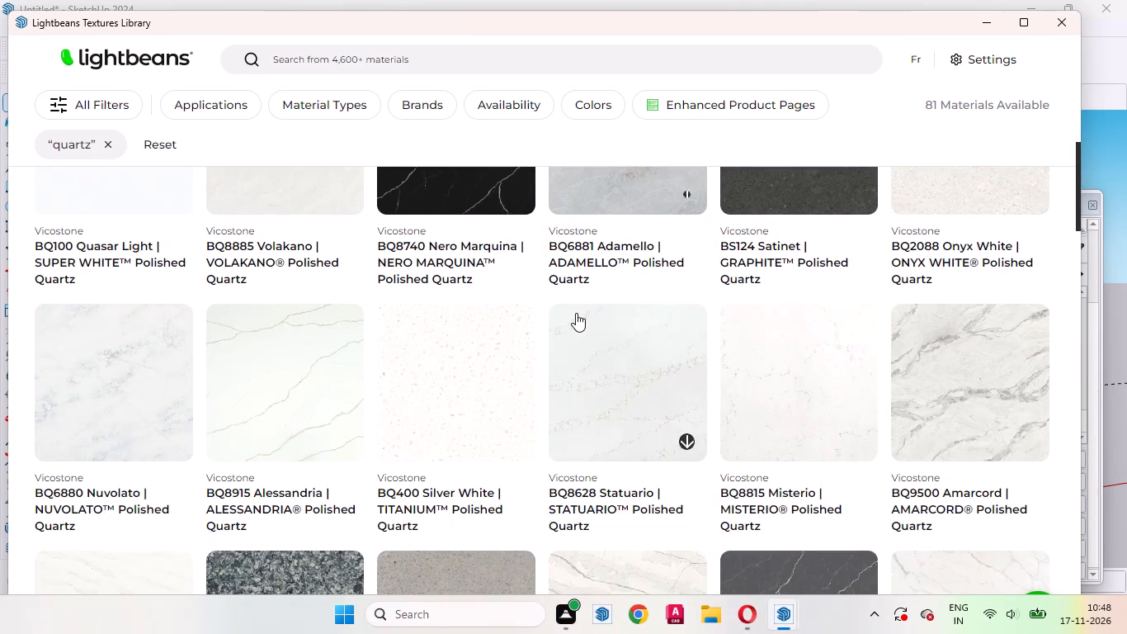
scroll(576, 313, down, 5)
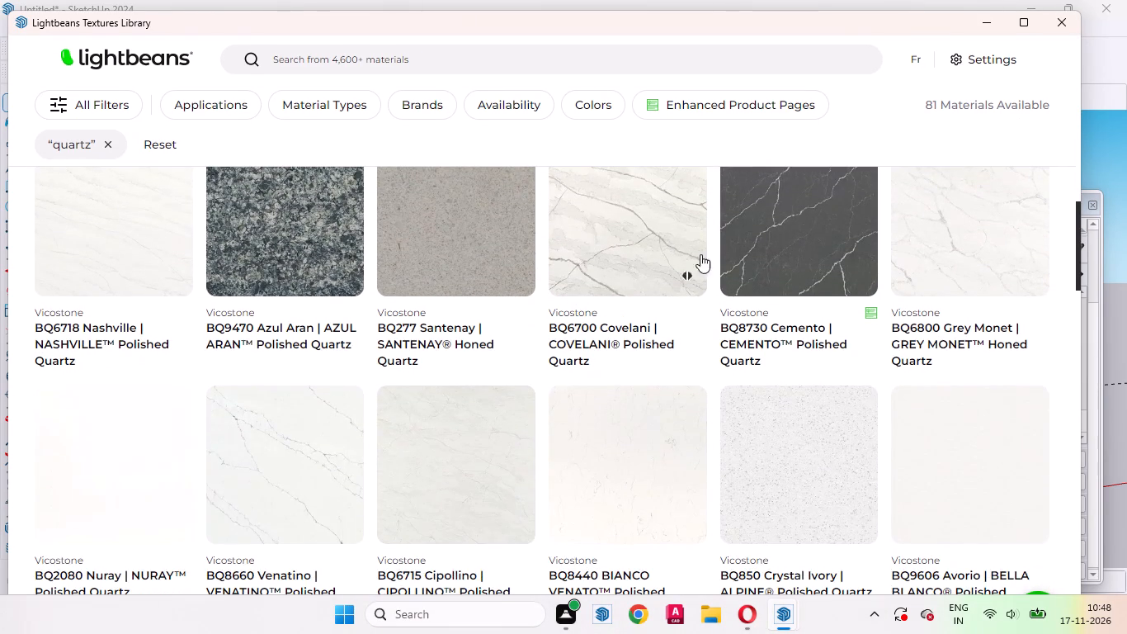
click(1059, 21)
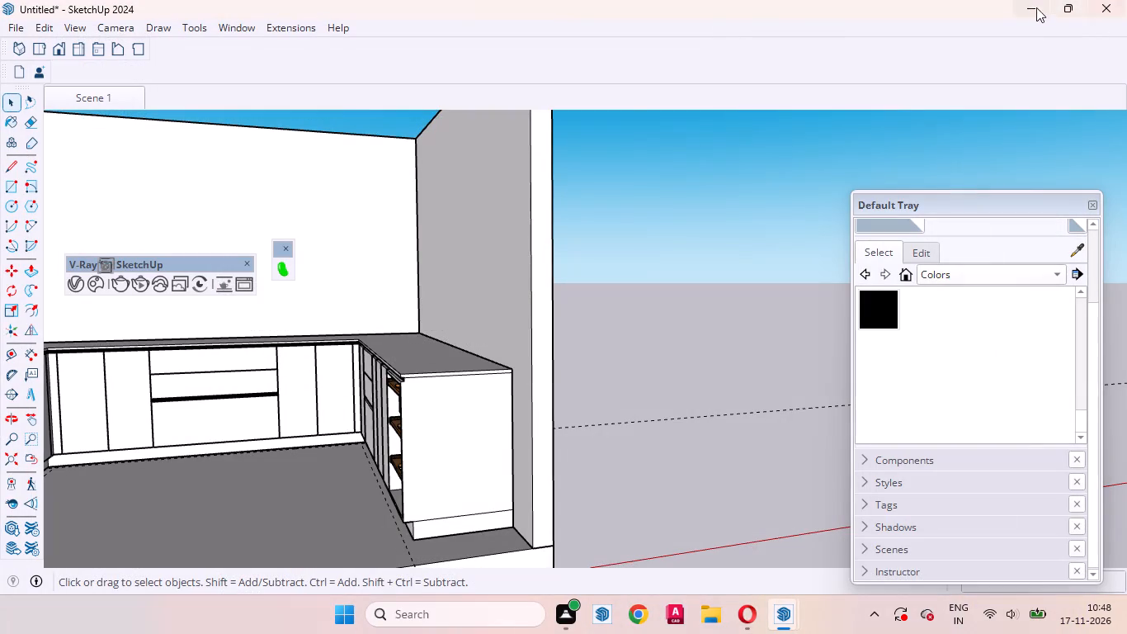
Create a new material textured with the white, gold-veined marble image 7ec60d9ee467493d18382d502b175106 from the Downloads folder.
scroll(1054, 311, up, 5)
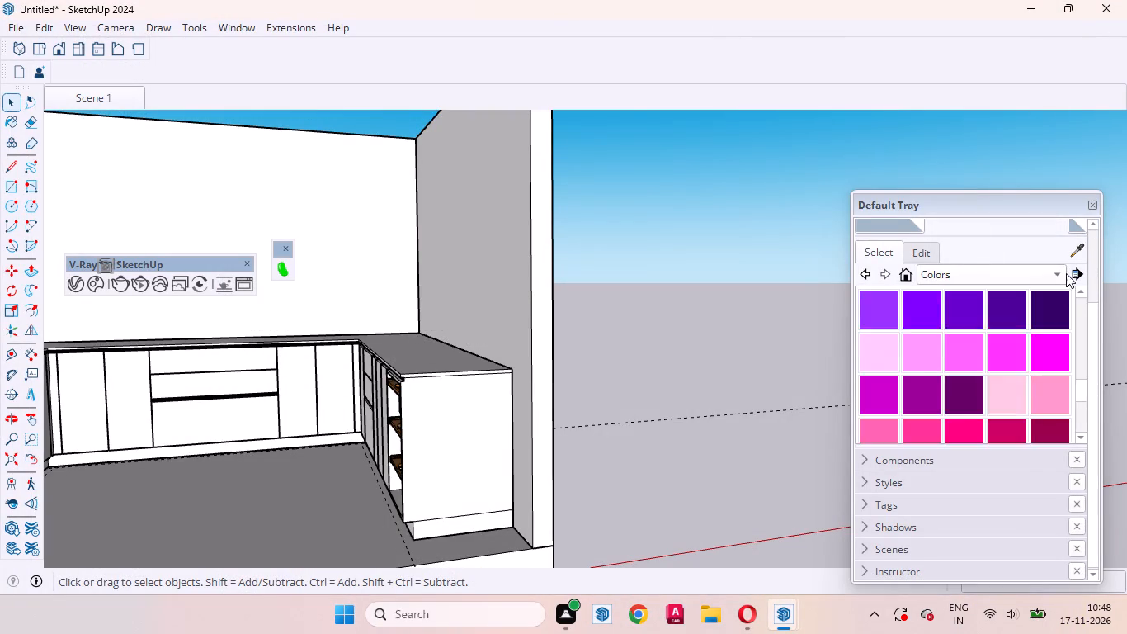
scroll(1066, 273, up, 6)
click(1076, 292)
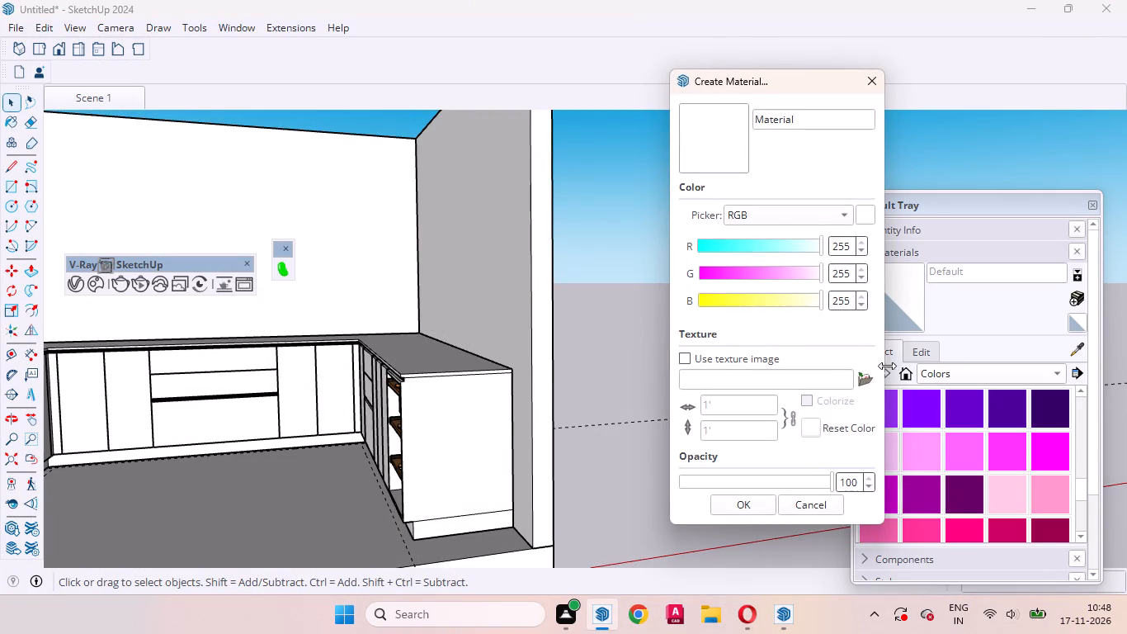
click(860, 381)
click(103, 236)
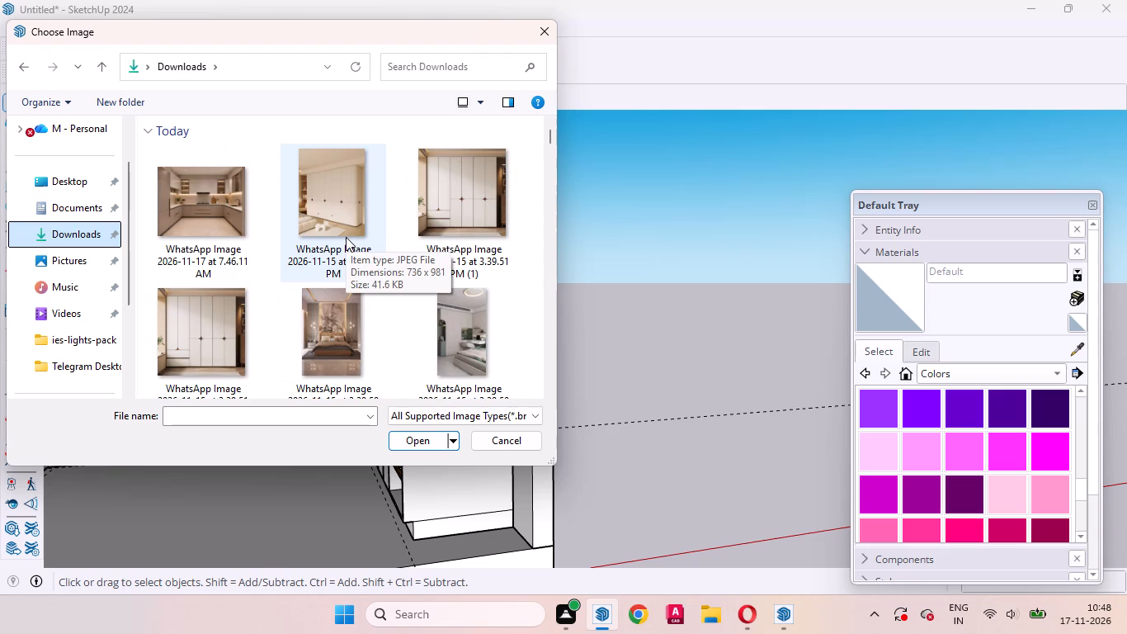
scroll(346, 237, down, 14)
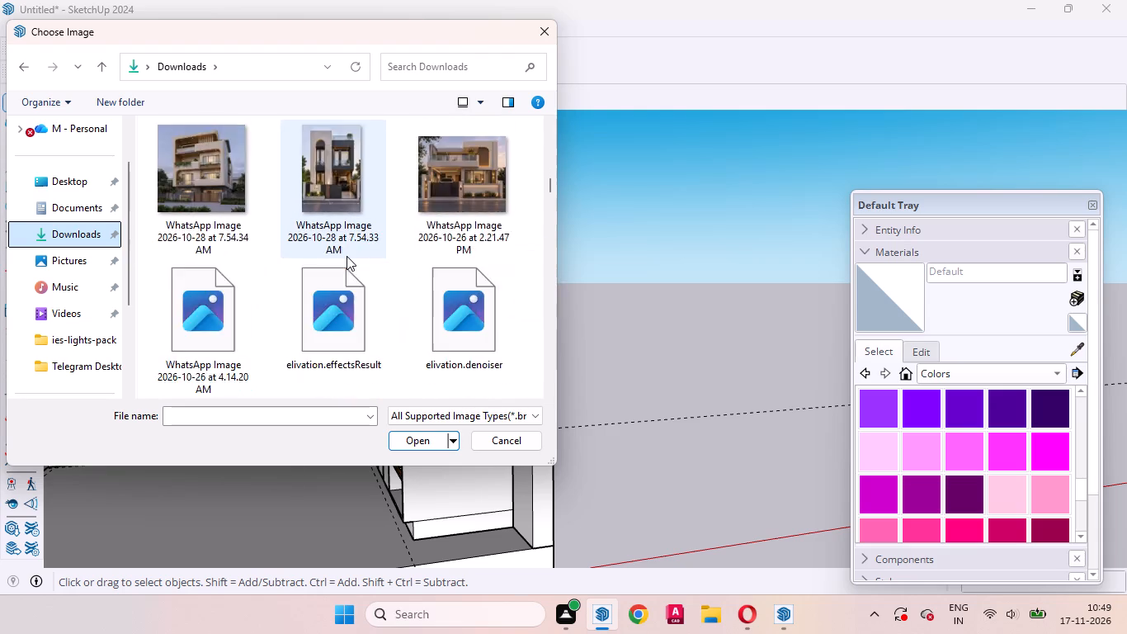
scroll(347, 256, down, 10)
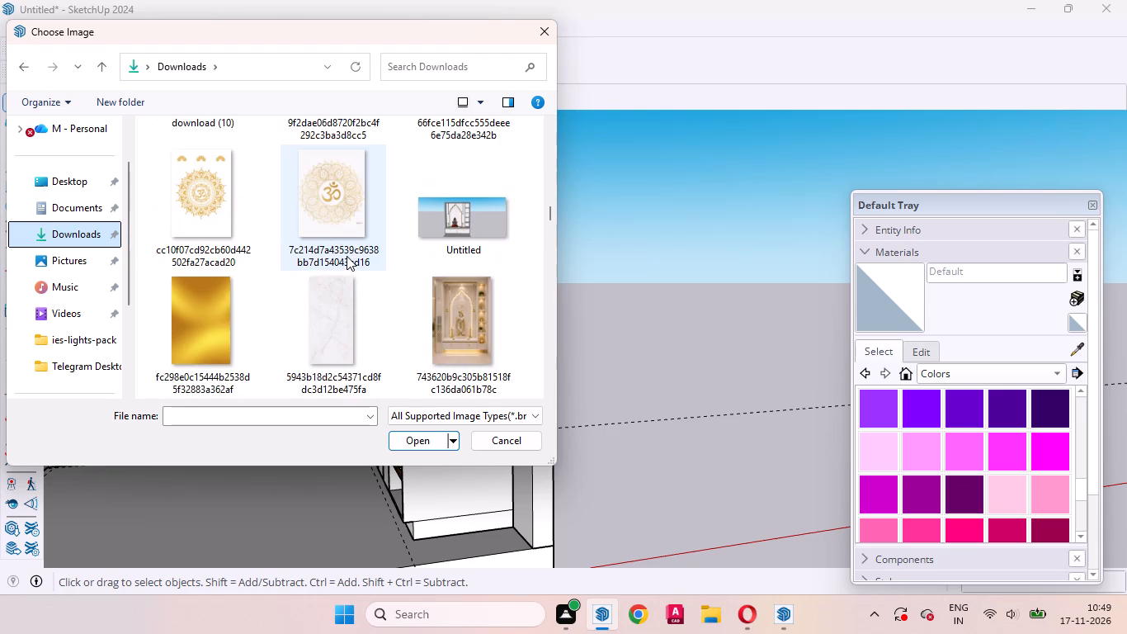
scroll(347, 256, down, 8)
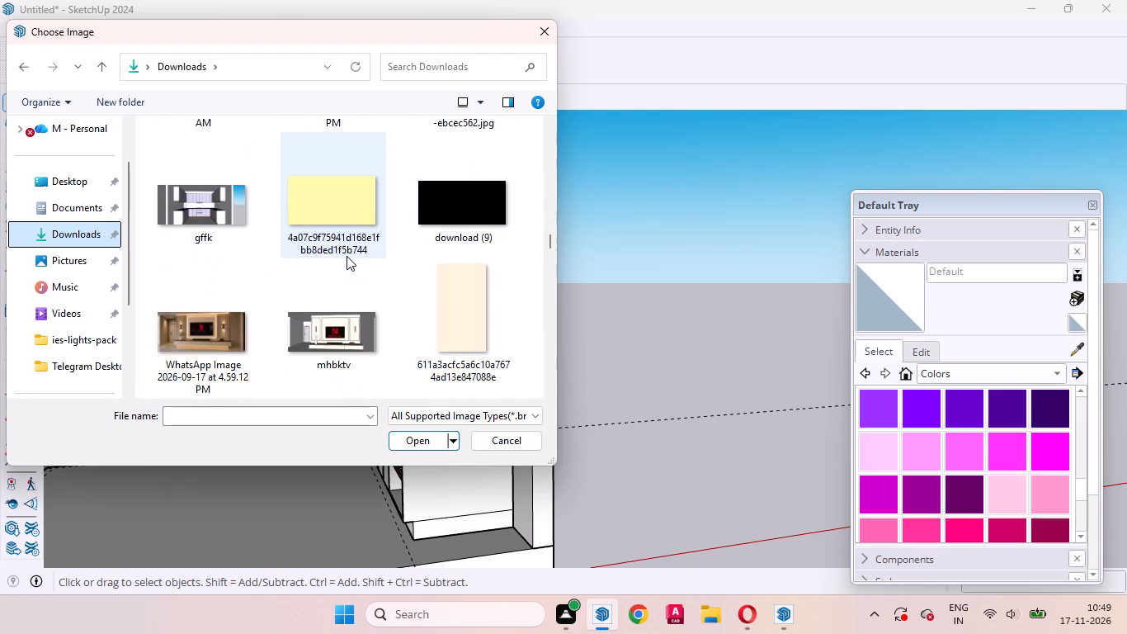
scroll(347, 256, down, 3)
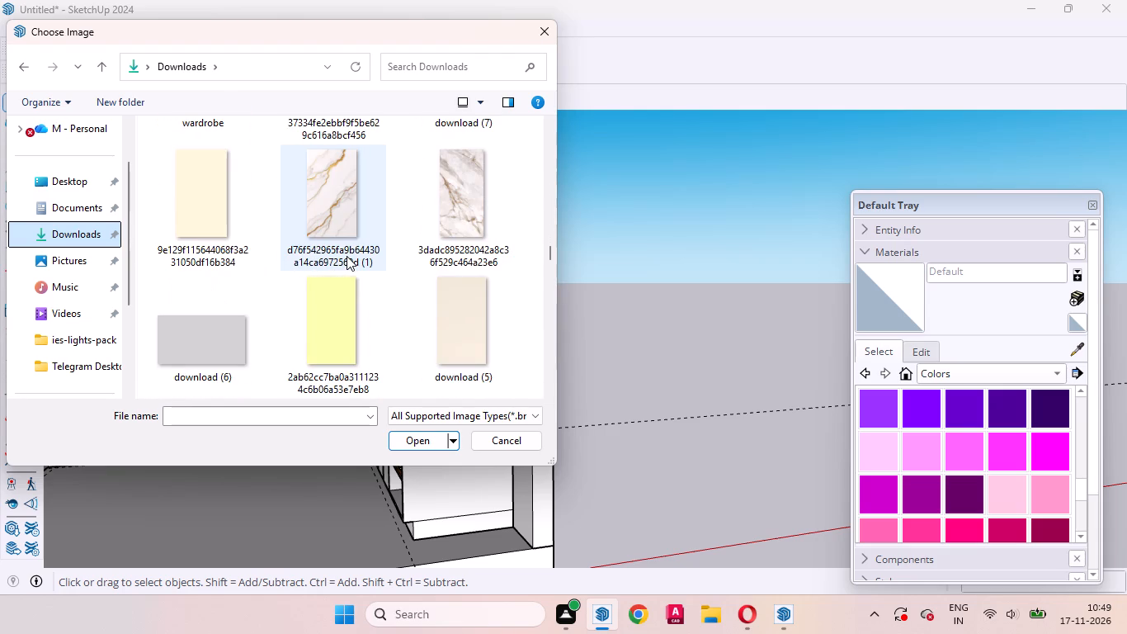
scroll(347, 256, down, 2)
scroll(347, 256, up, 3)
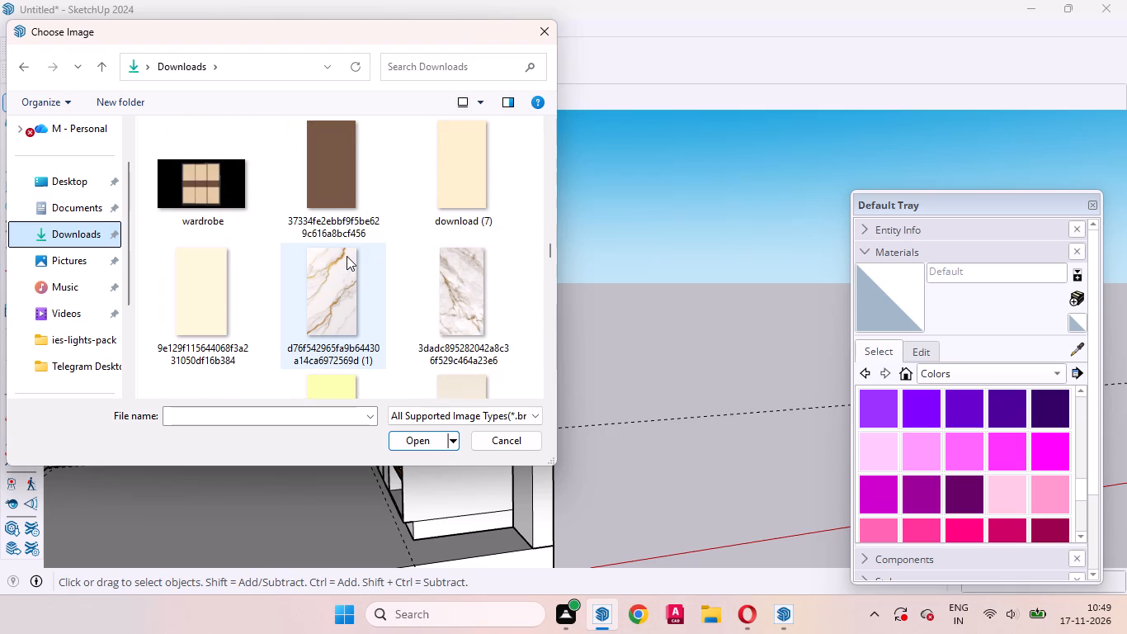
scroll(333, 279, down, 6)
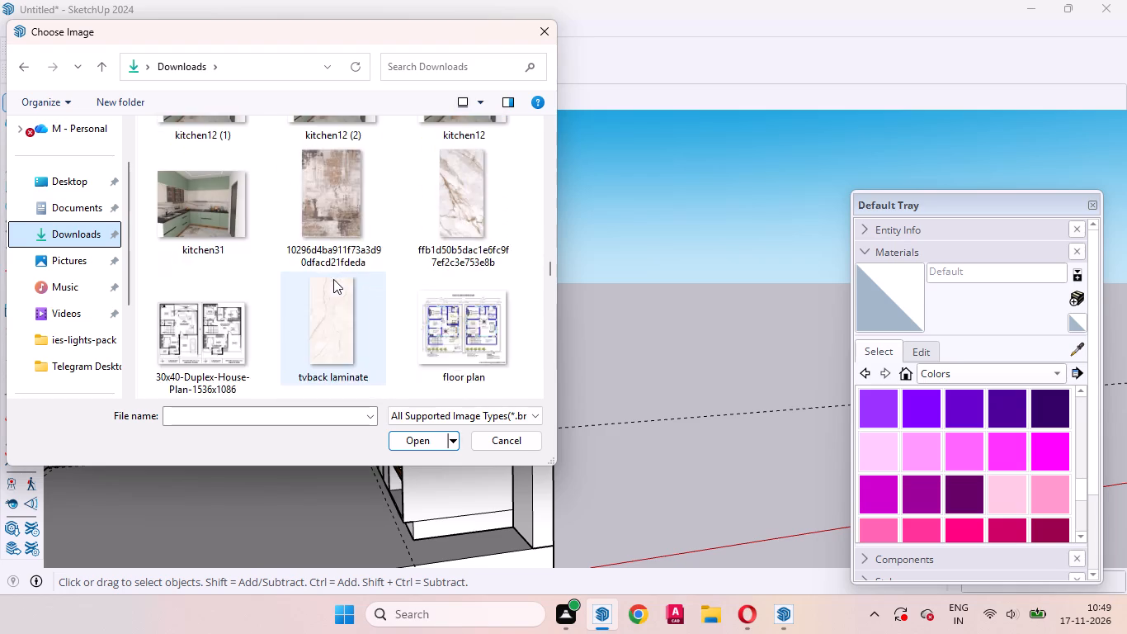
scroll(333, 279, down, 2)
scroll(333, 279, up, 3)
scroll(333, 279, down, 1)
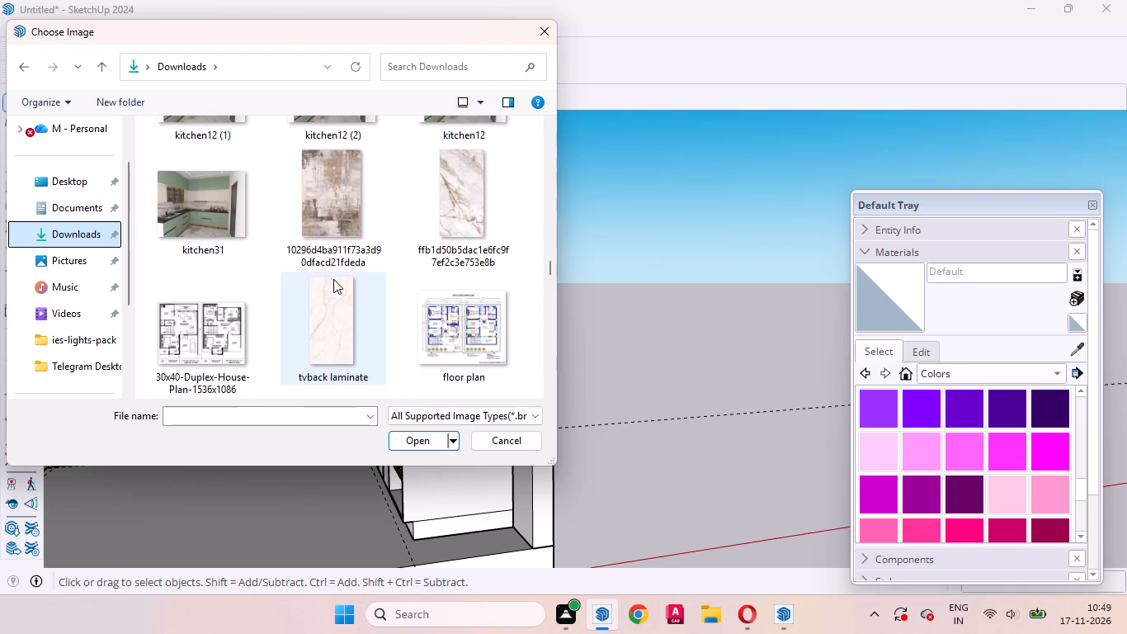
scroll(333, 279, down, 4)
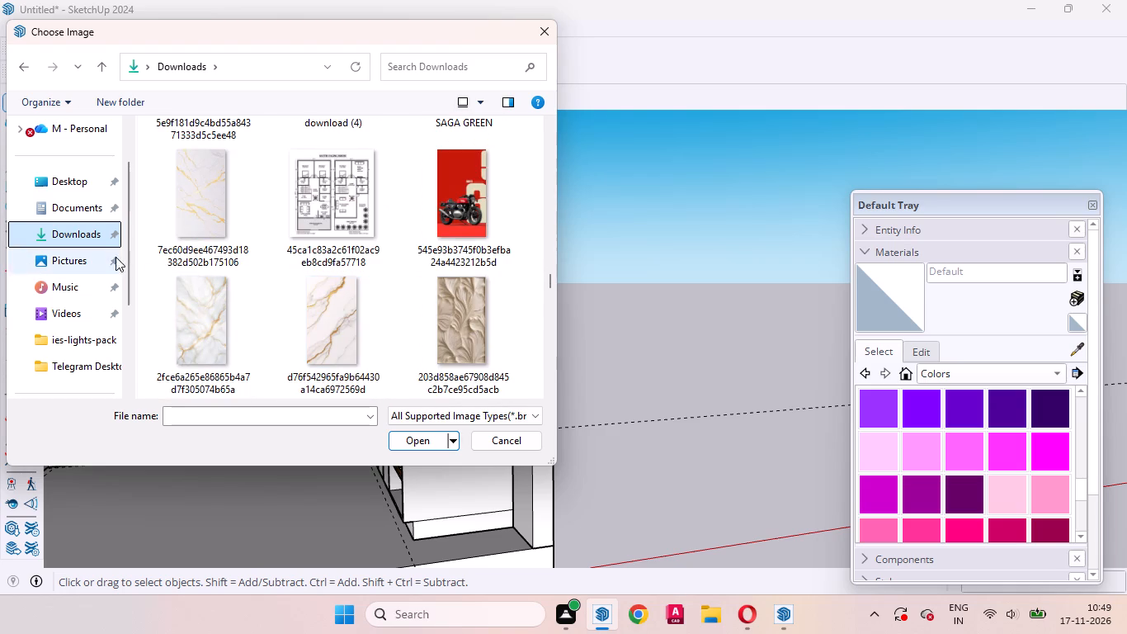
click(200, 206)
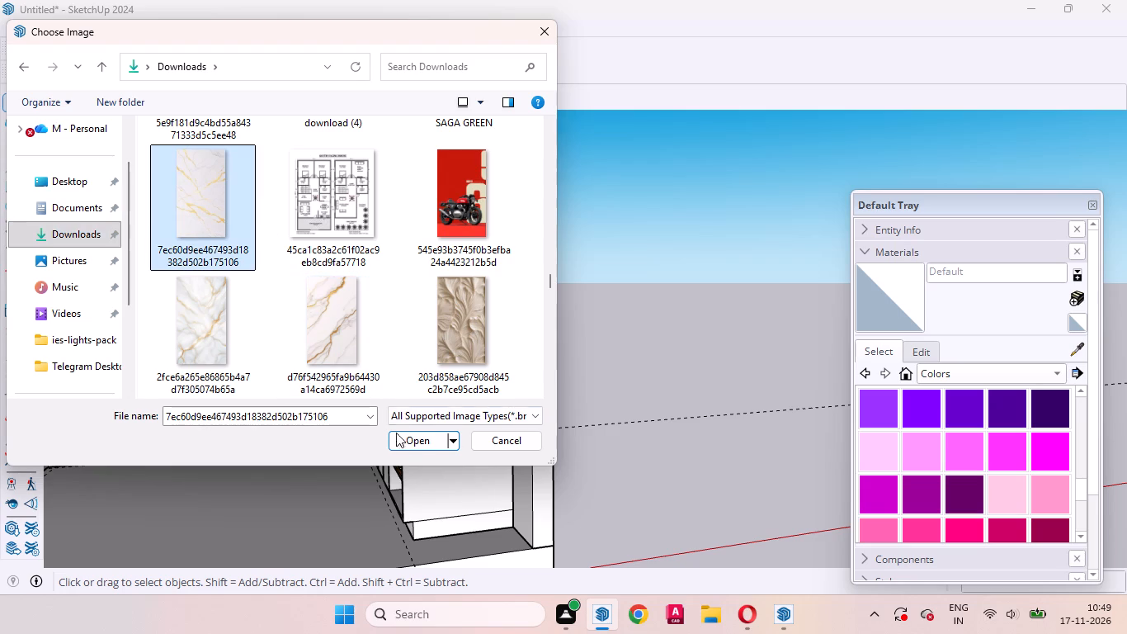
click(412, 445)
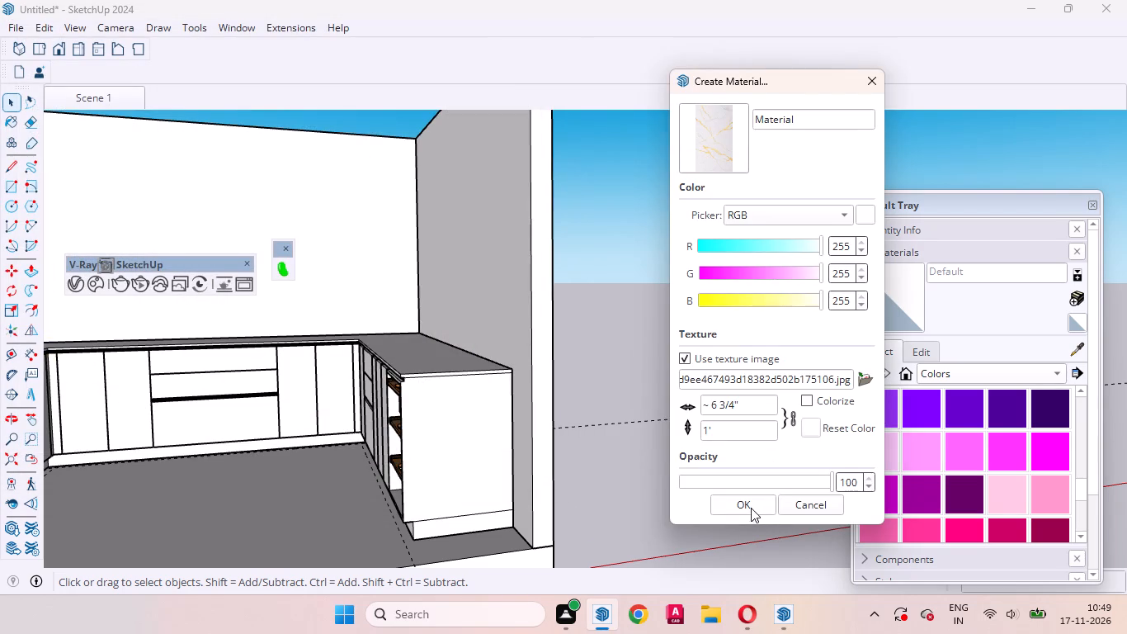
click(751, 508)
Paint the kitchen counter unit with the new gold-veined marble material.
scroll(350, 341, up, 4)
click(446, 362)
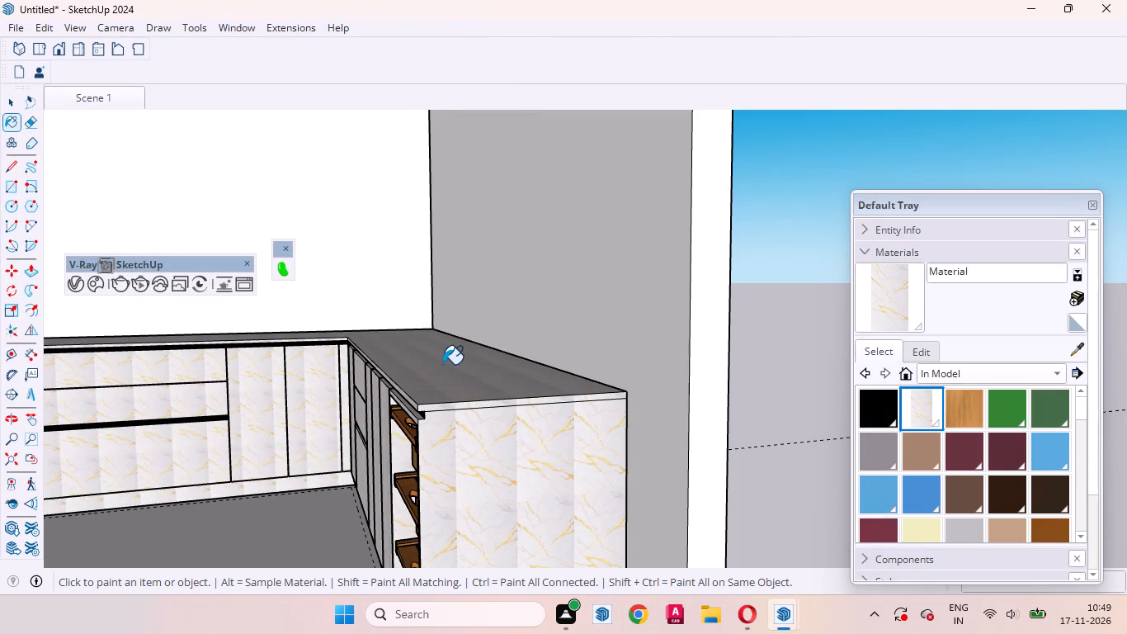
Undo the marble paint applied to the whole kitchen counter unit.
key(ctrl+z)
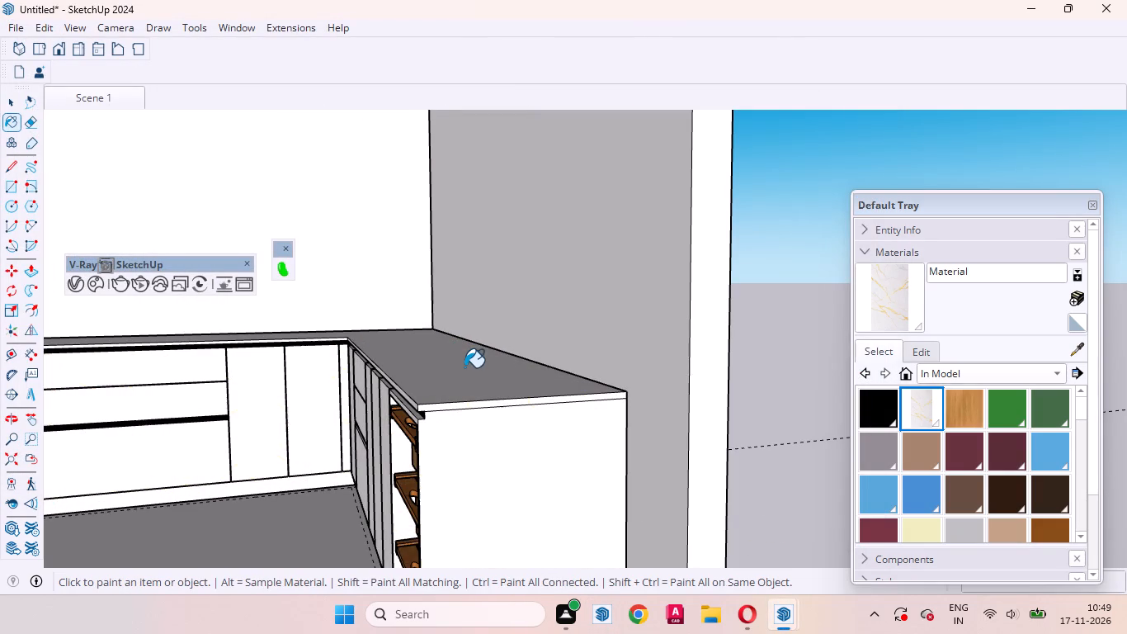
Open the counter unit for editing and paint only the countertop's top face with the gold-veined marble material.
key(space)
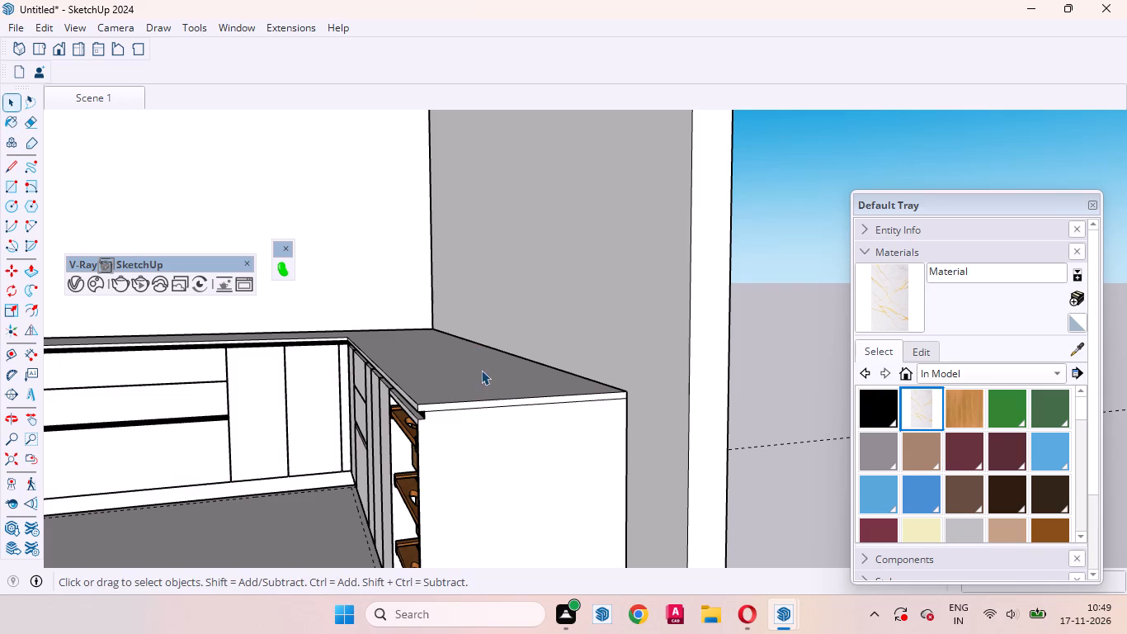
scroll(481, 370, down, 4)
middle_drag(652, 315, 694, 555)
click(457, 480)
double_click(460, 470)
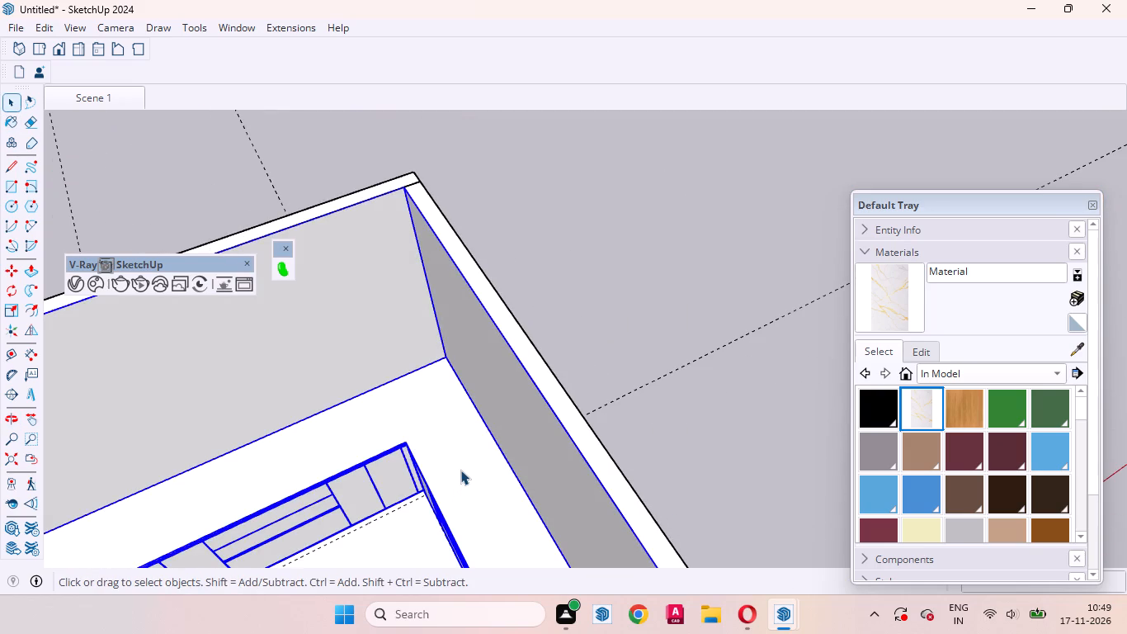
click(461, 457)
click(886, 297)
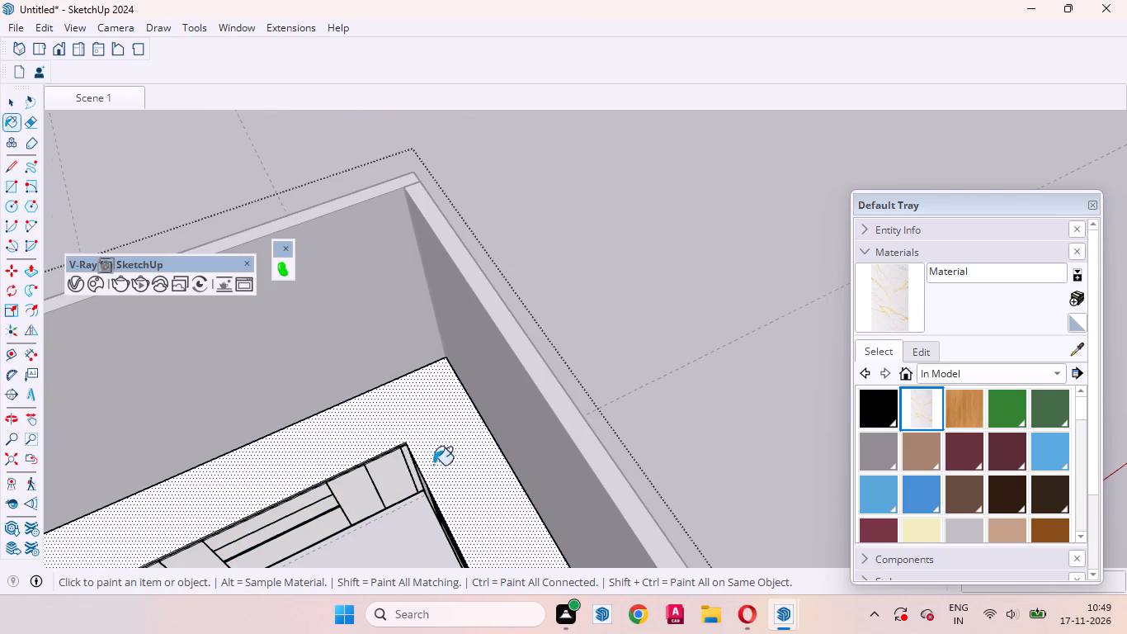
click(460, 453)
Show the V-Ray Utilities toolbar and apply its bounding-box-fitted cubic texture projection to the marble countertop face, then leave the unit's editing.
right_click(378, 17)
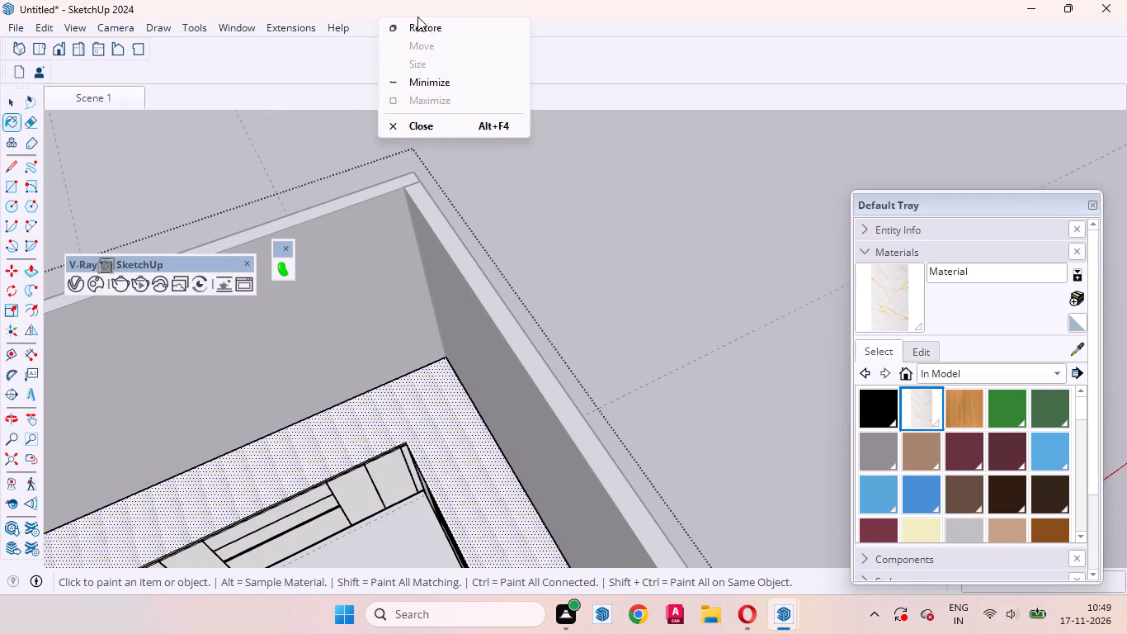
right_click(568, 23)
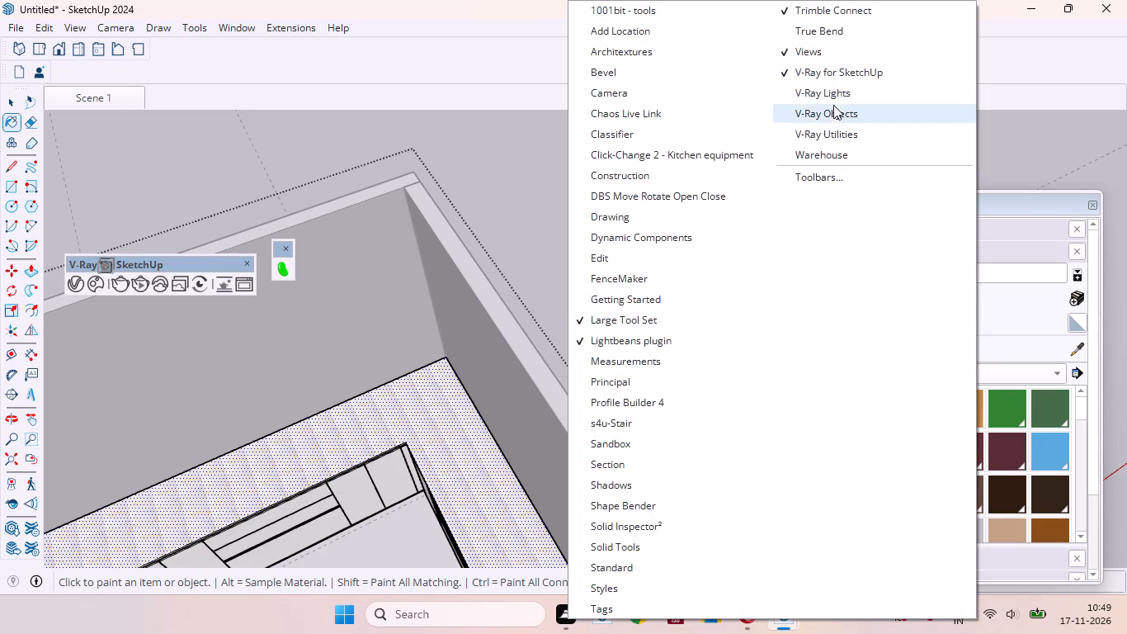
click(832, 136)
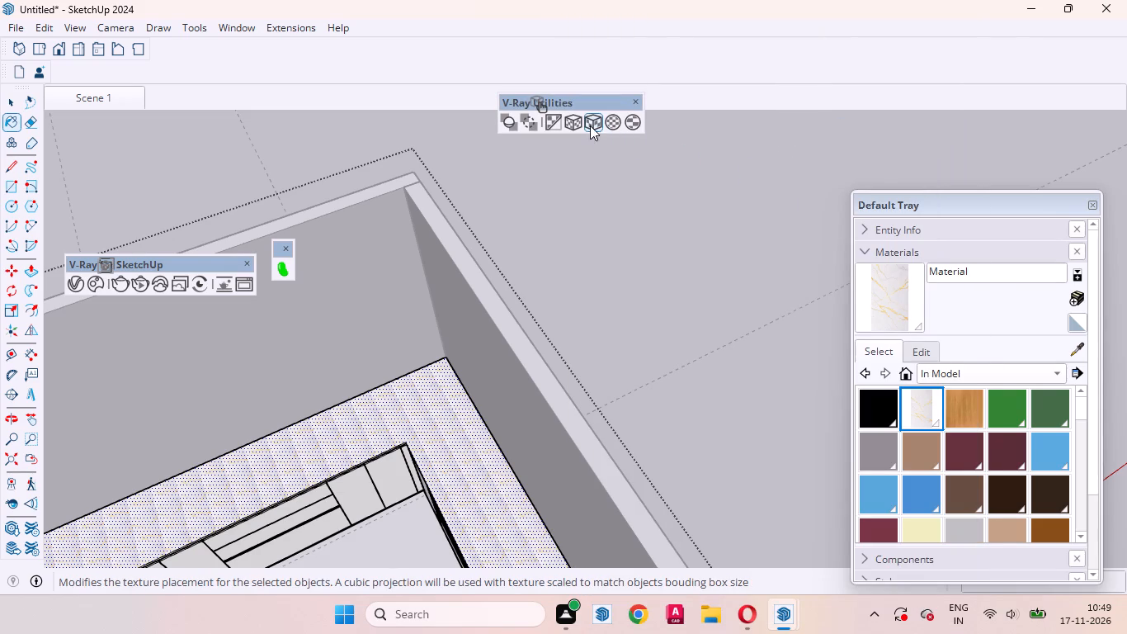
click(590, 125)
scroll(678, 208, down, 9)
middle_drag(705, 303, 582, 168)
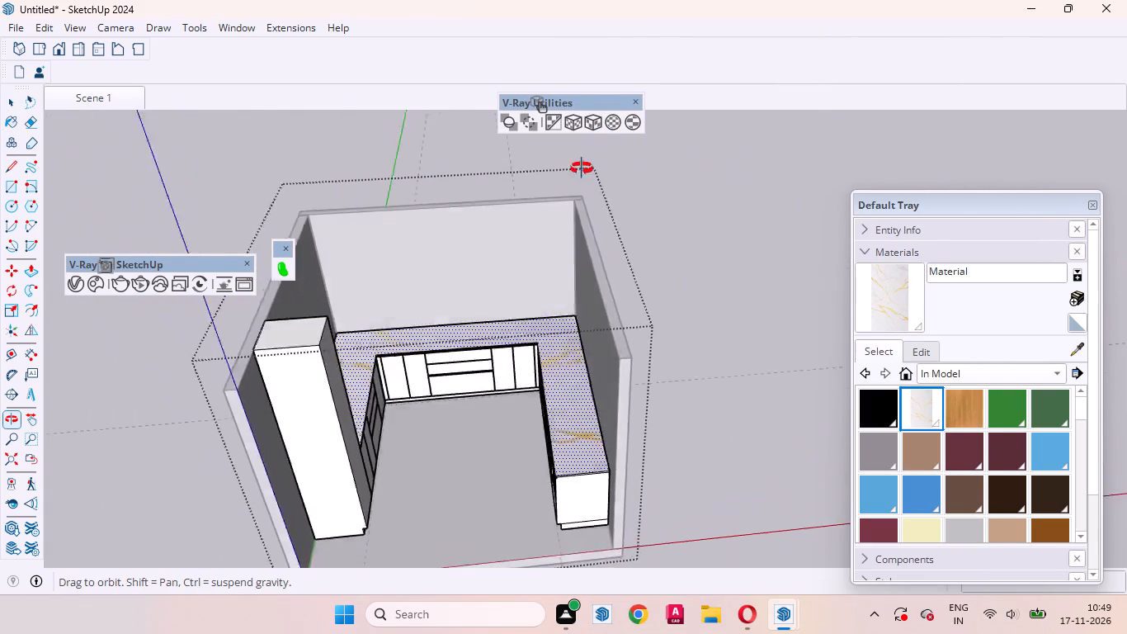
middle_drag(582, 168, 591, 151)
click(667, 319)
click(705, 358)
Reopen the counter unit and paint the slab edges above the basket compartment, front and end, with the gold-veined marble.
scroll(413, 481, up, 7)
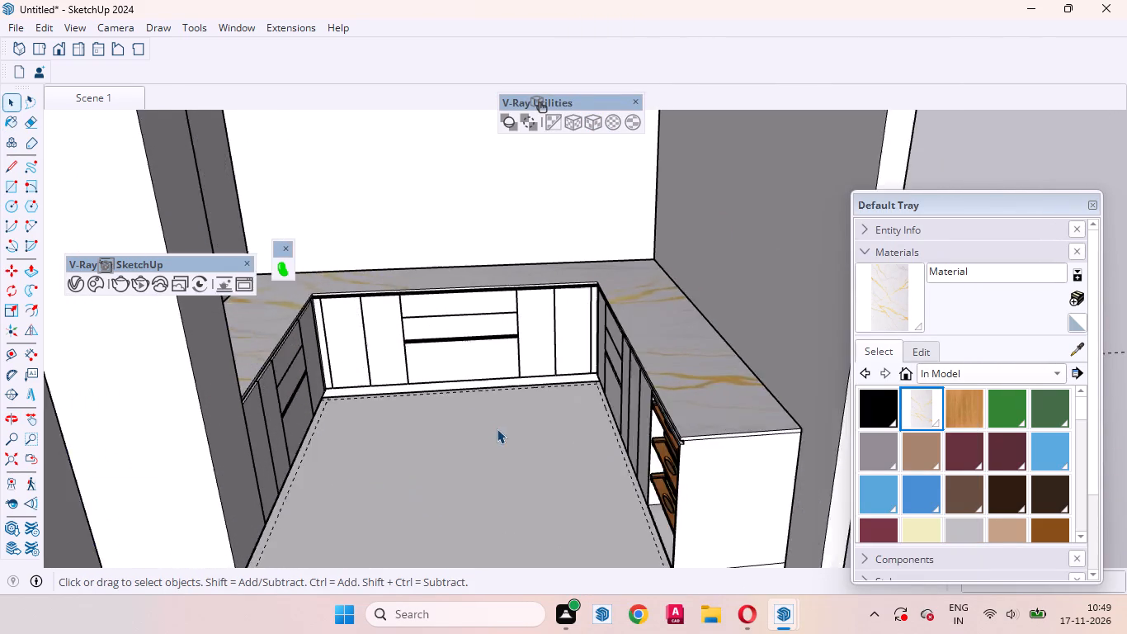
middle_drag(480, 414, 510, 346)
scroll(743, 253, up, 2)
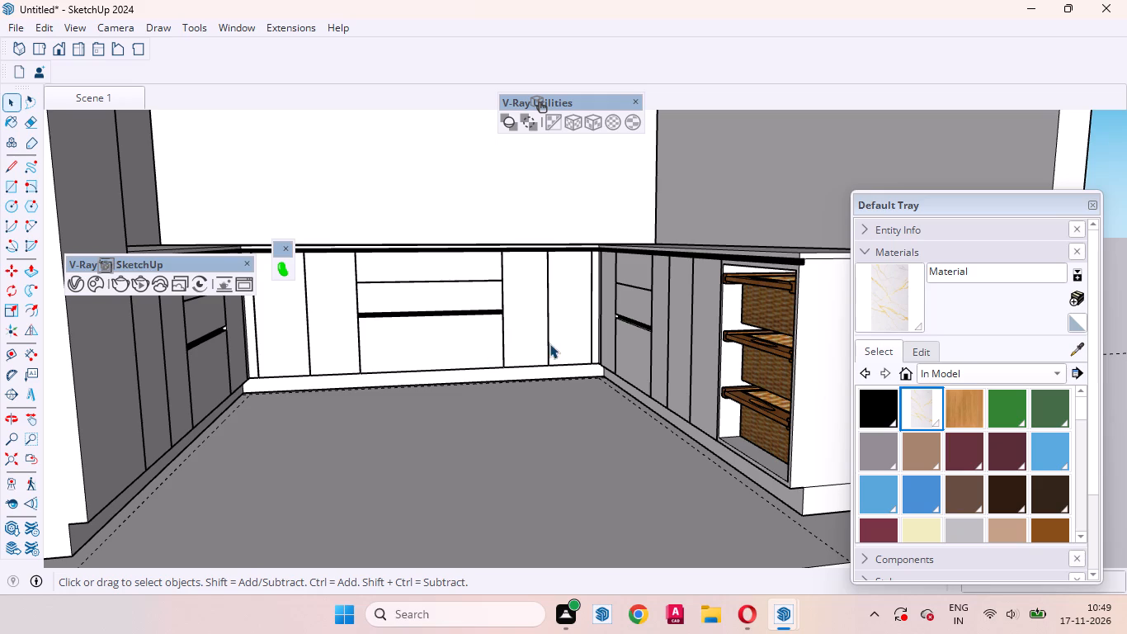
scroll(906, 236, up, 17)
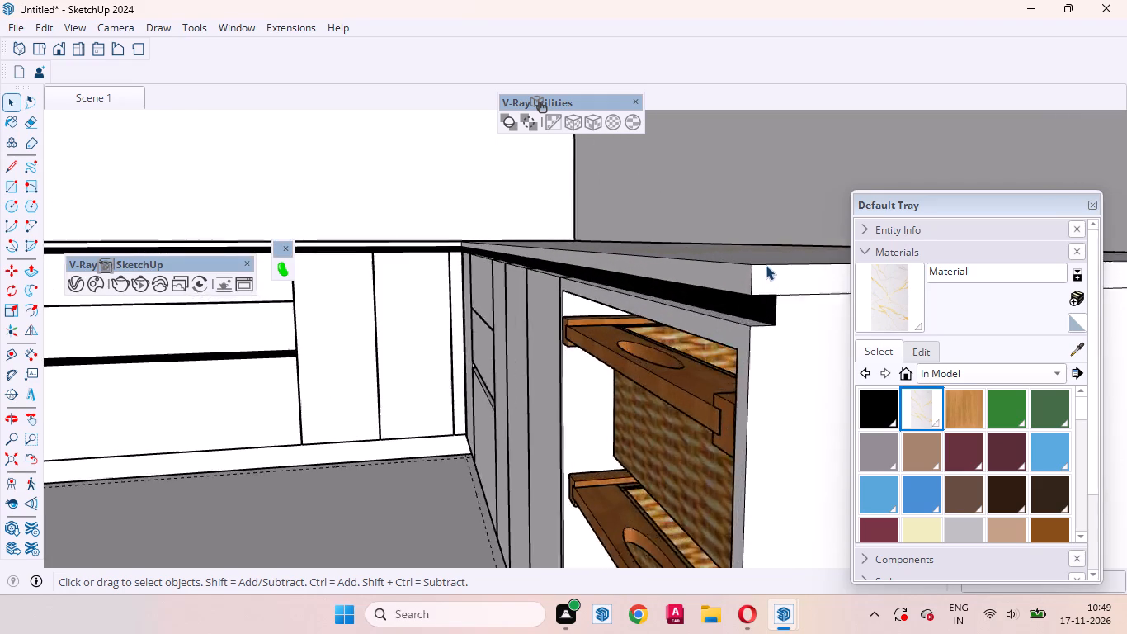
scroll(766, 265, up, 4)
click(724, 269)
double_click(730, 288)
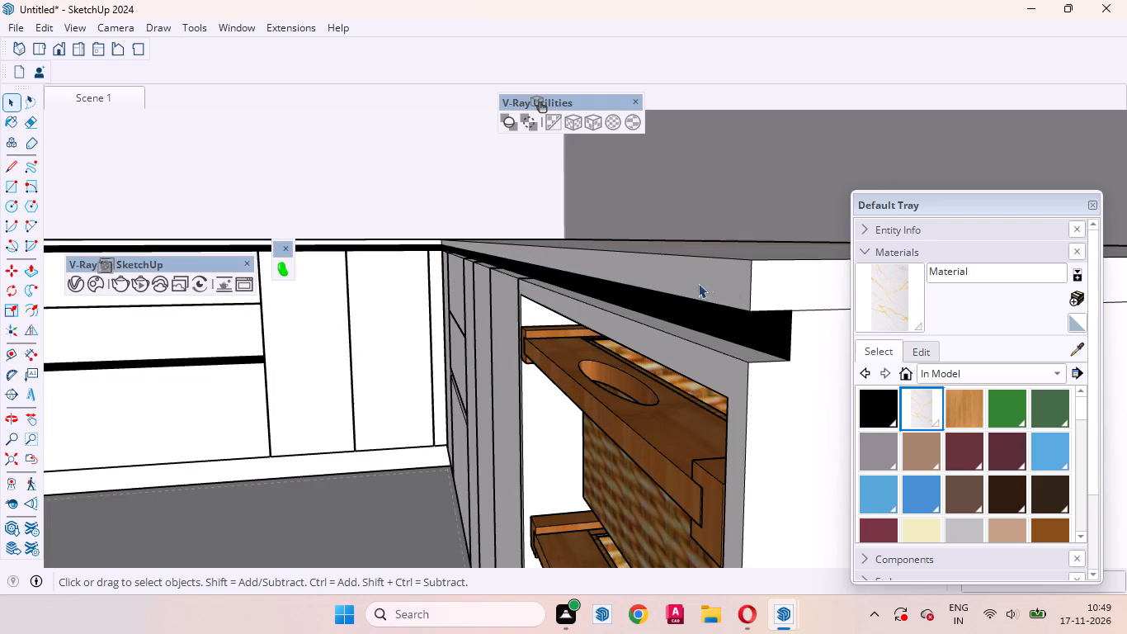
click(707, 281)
click(905, 281)
click(738, 282)
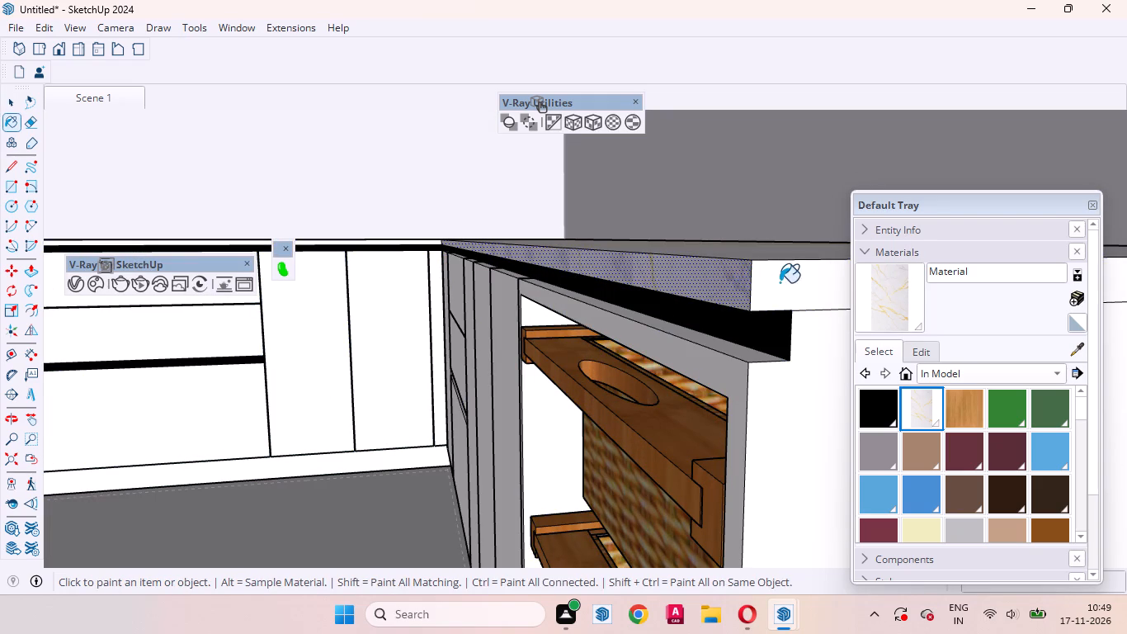
click(780, 282)
Paint the countertop's slab edges along the back run and the leg beside the tall unit with the gold-veined marble.
scroll(760, 387, up, 1)
scroll(766, 395, down, 13)
scroll(498, 241, up, 5)
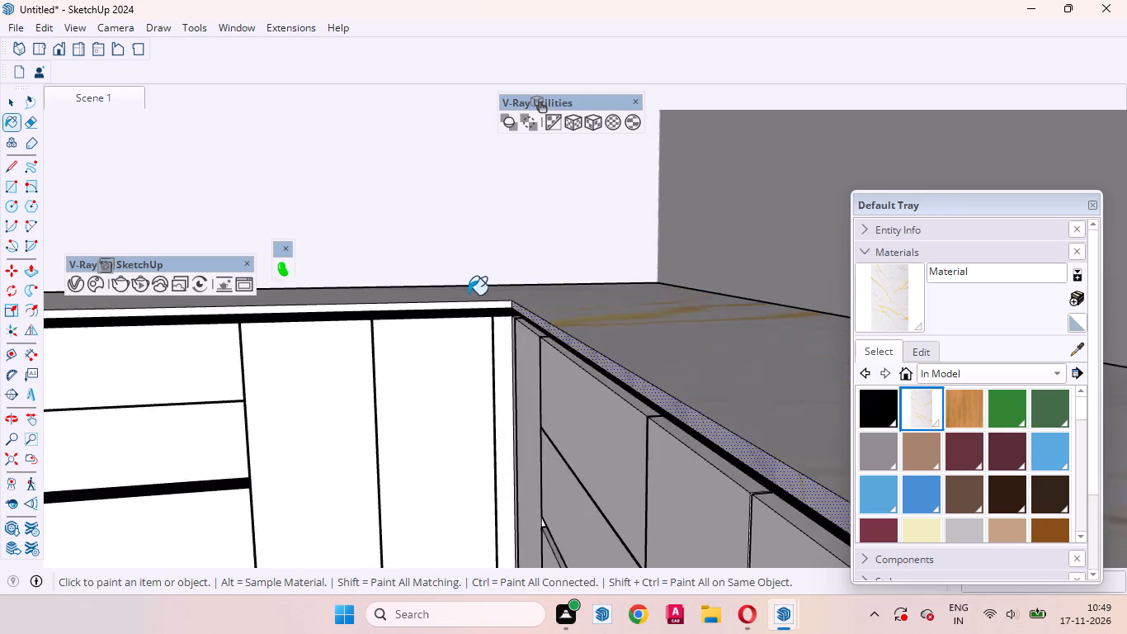
scroll(468, 295, up, 11)
click(551, 298)
scroll(666, 293, down, 2)
scroll(695, 296, up, 1)
scroll(740, 299, down, 7)
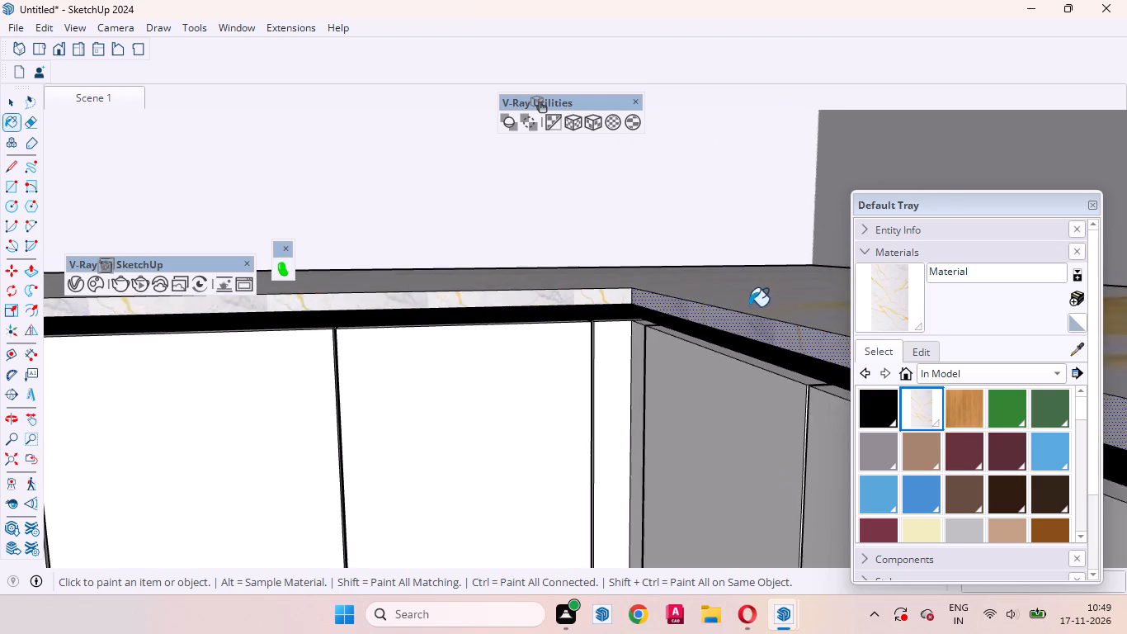
scroll(749, 306, down, 2)
scroll(453, 315, down, 12)
scroll(40, 346, up, 3)
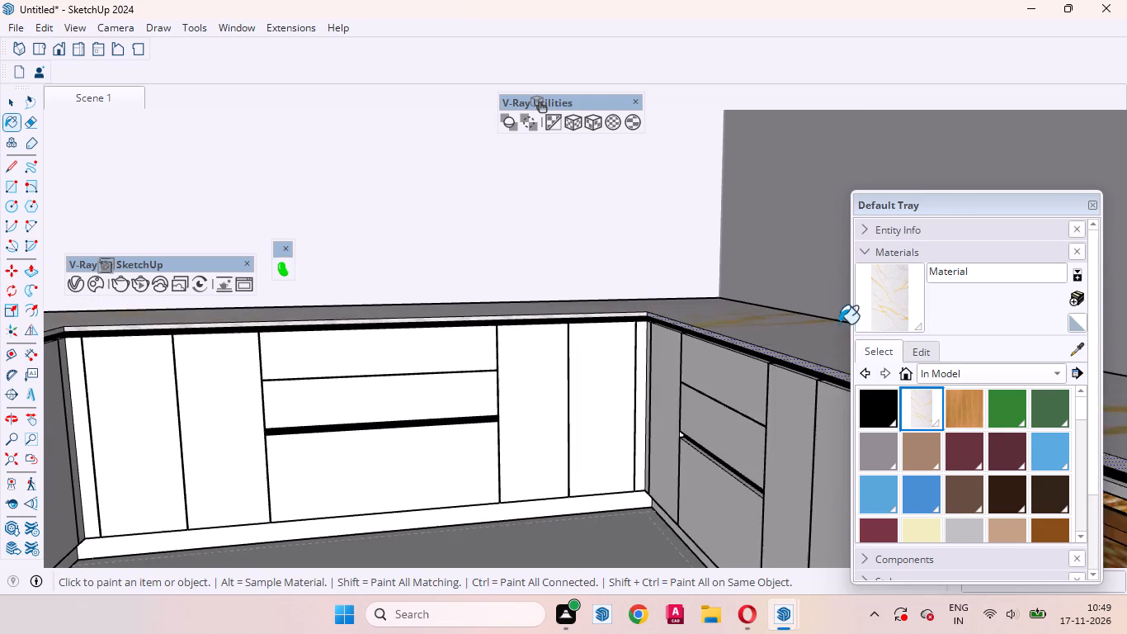
scroll(844, 324, down, 4)
scroll(288, 338, up, 11)
click(145, 327)
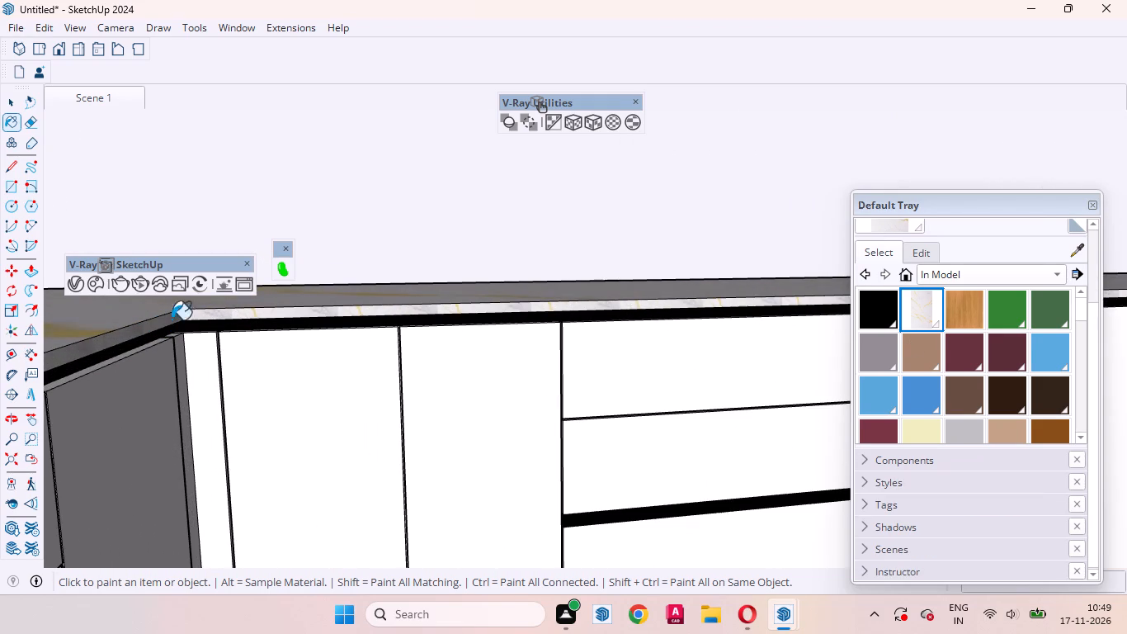
Apply the bounding-box-fitted cubic texture projection to the slab edges of the basket-side leg and the back run.
click(592, 124)
scroll(394, 340, down, 1)
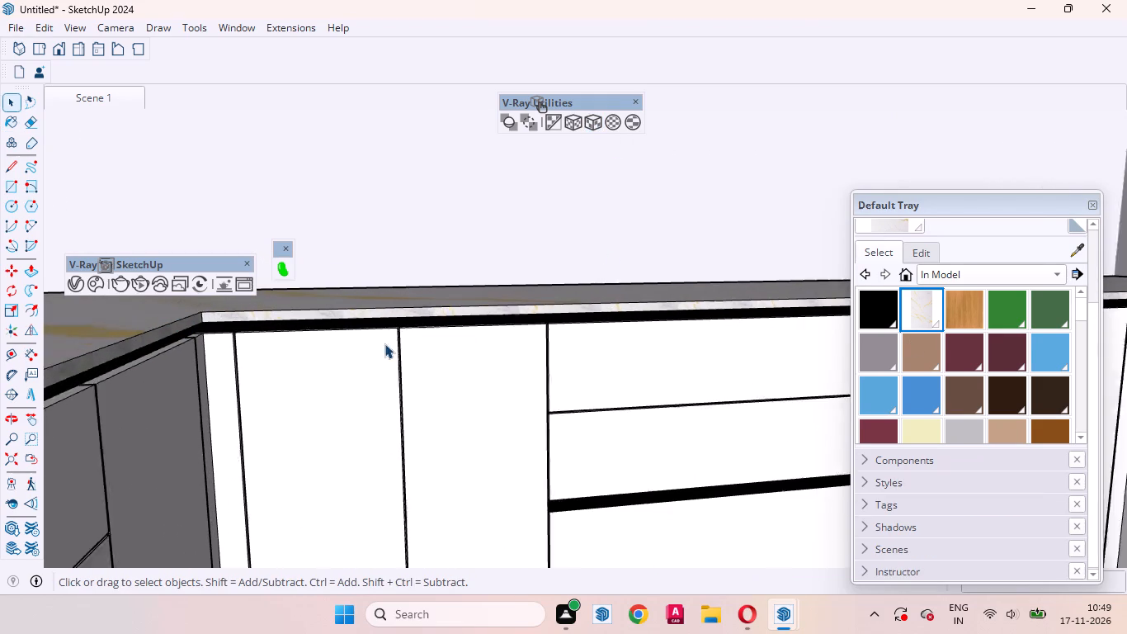
scroll(384, 343, down, 12)
scroll(929, 364, up, 13)
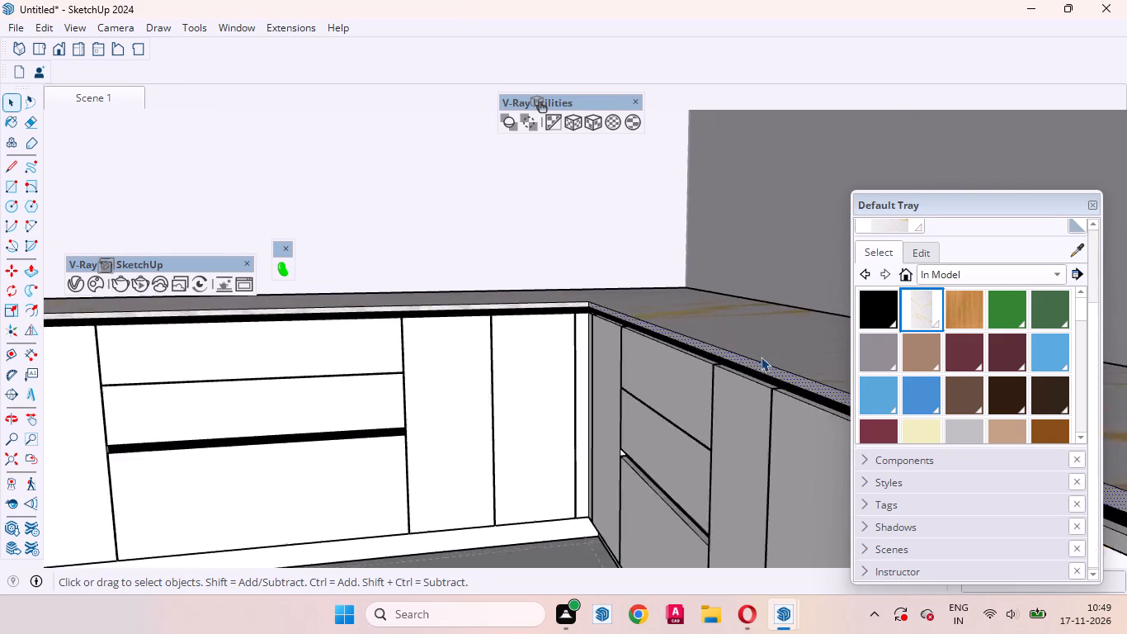
scroll(761, 357, up, 20)
scroll(761, 357, up, 1)
click(452, 269)
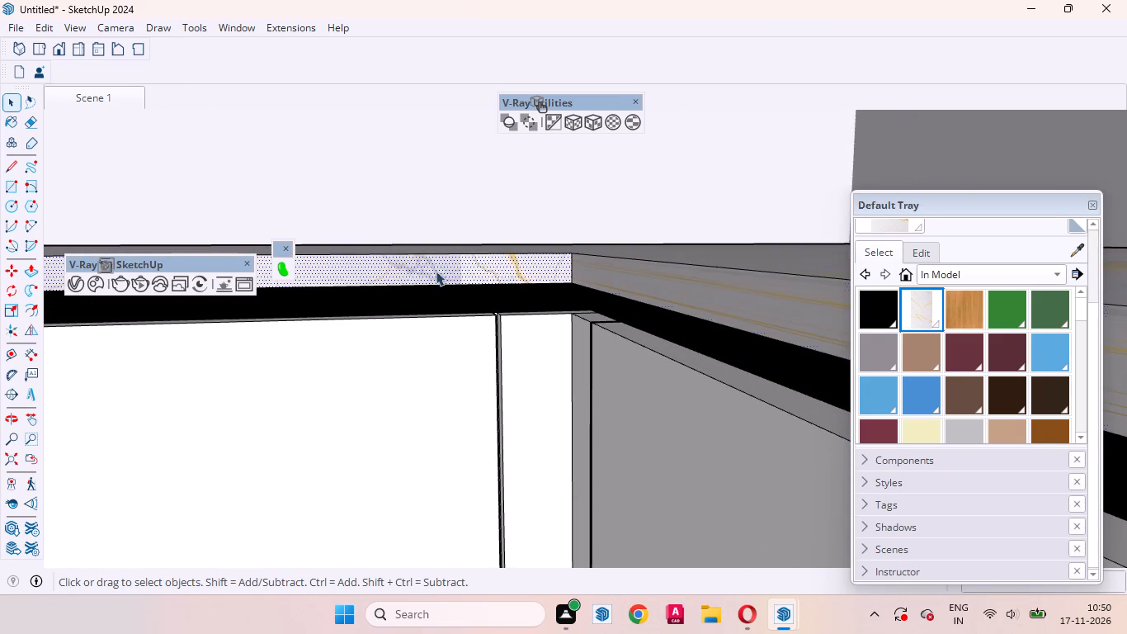
click(593, 125)
Apply the bounding-box-fitted cubic texture projection to the slab edge of the leg beside the tall unit.
scroll(641, 258, down, 7)
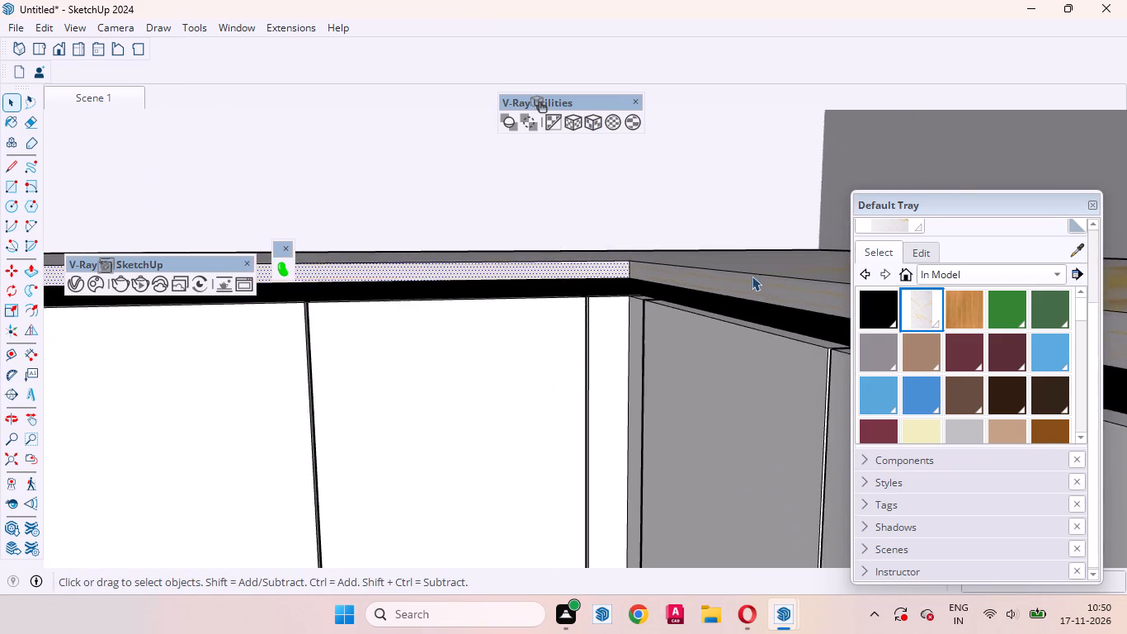
scroll(752, 276, down, 4)
scroll(710, 282, up, 1)
scroll(710, 282, down, 20)
scroll(710, 282, down, 1)
middle_drag(577, 344, 568, 352)
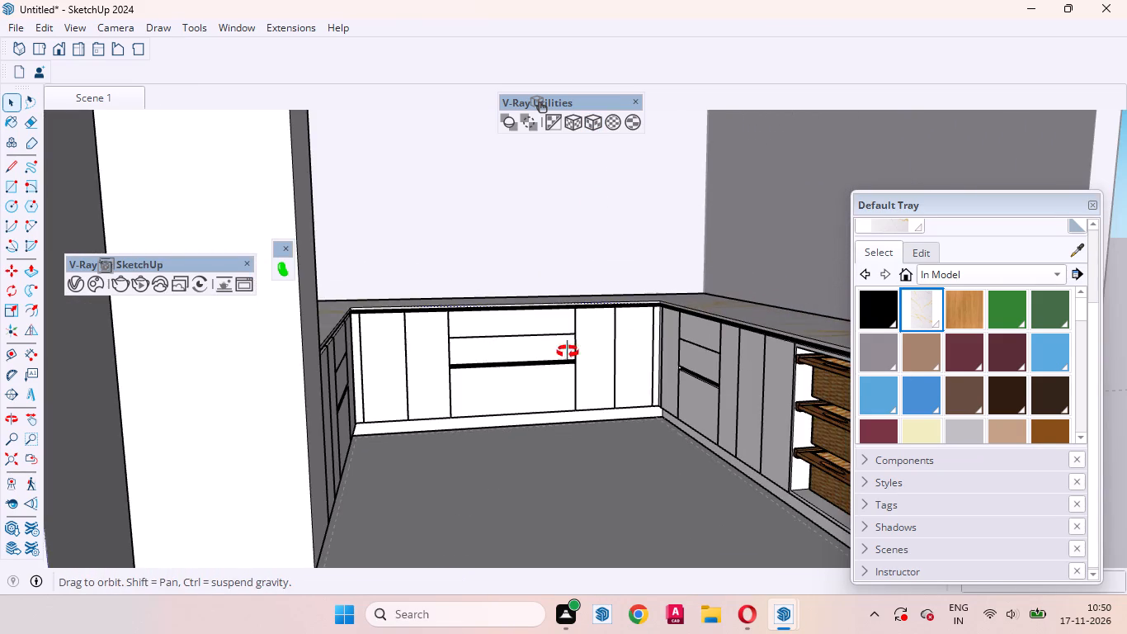
middle_drag(568, 352, 444, 375)
scroll(231, 331, up, 20)
scroll(231, 331, up, 2)
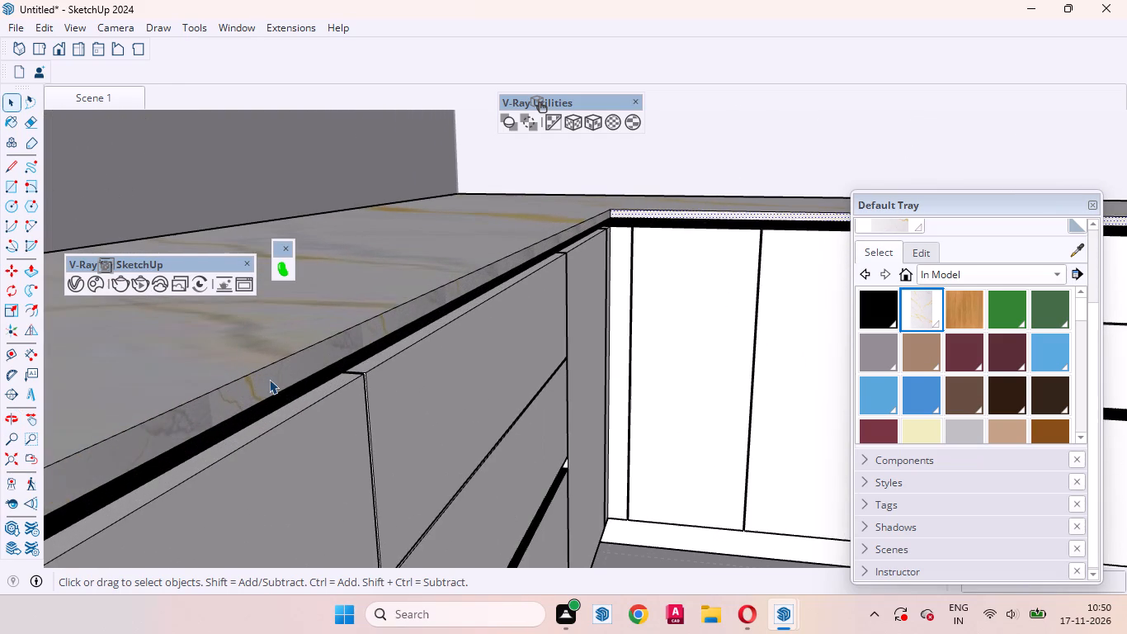
click(268, 379)
click(592, 118)
Apply the bounding-box-fitted cubic texture projection to the slab's end edge on the basket-side leg, and leave the unit's editing.
scroll(549, 211, down, 18)
scroll(728, 232, up, 11)
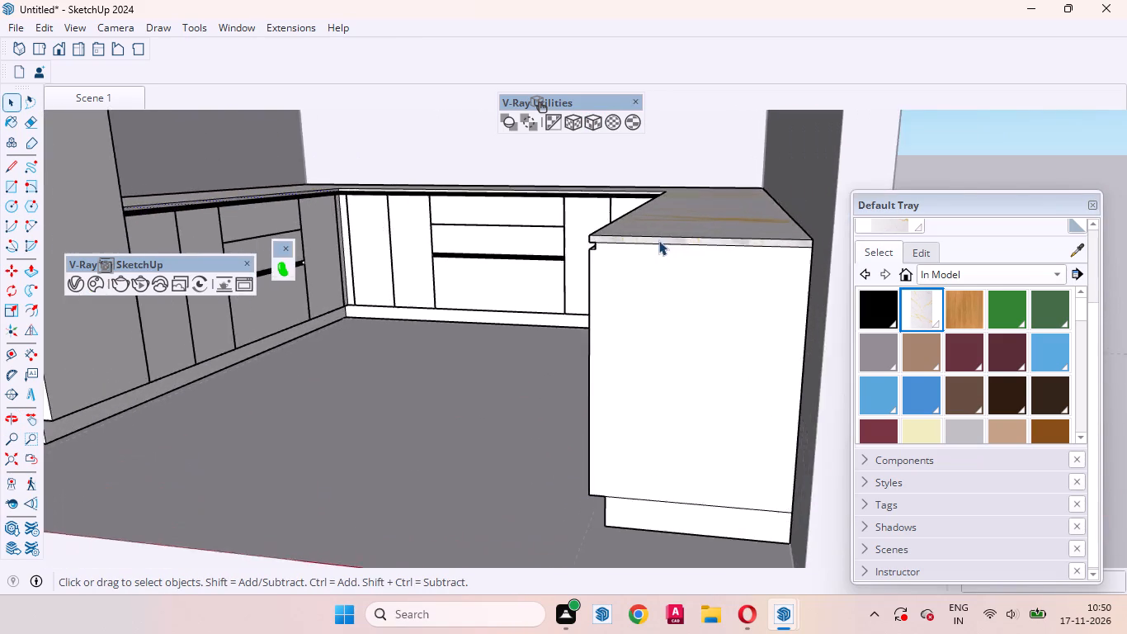
scroll(658, 240, up, 10)
click(638, 240)
click(592, 124)
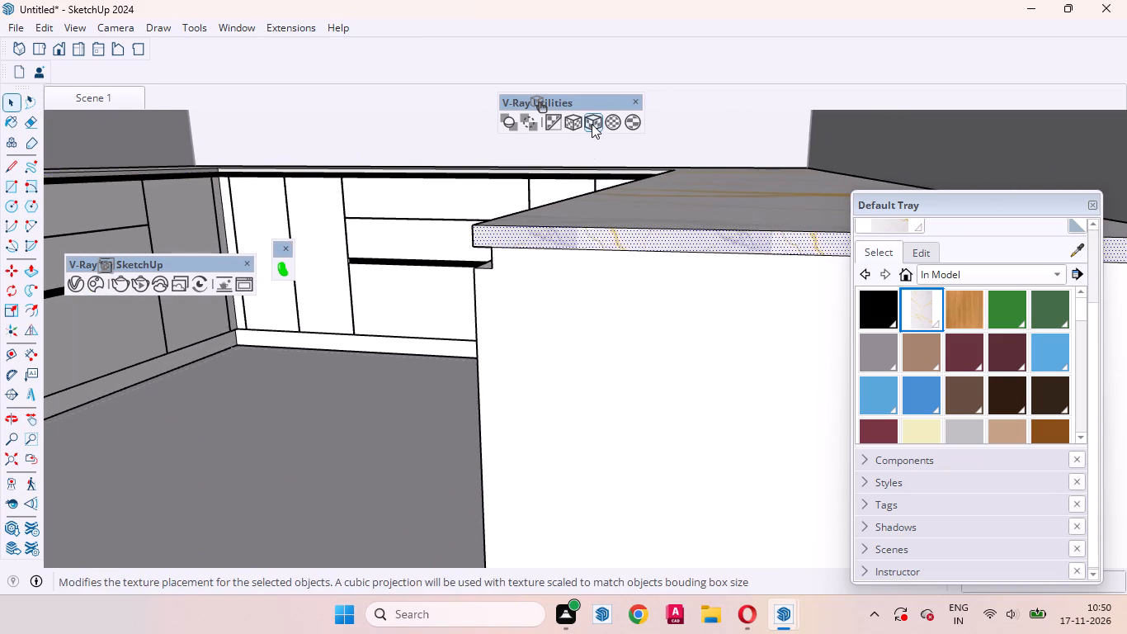
scroll(679, 268, down, 1)
scroll(681, 272, up, 1)
scroll(683, 275, down, 20)
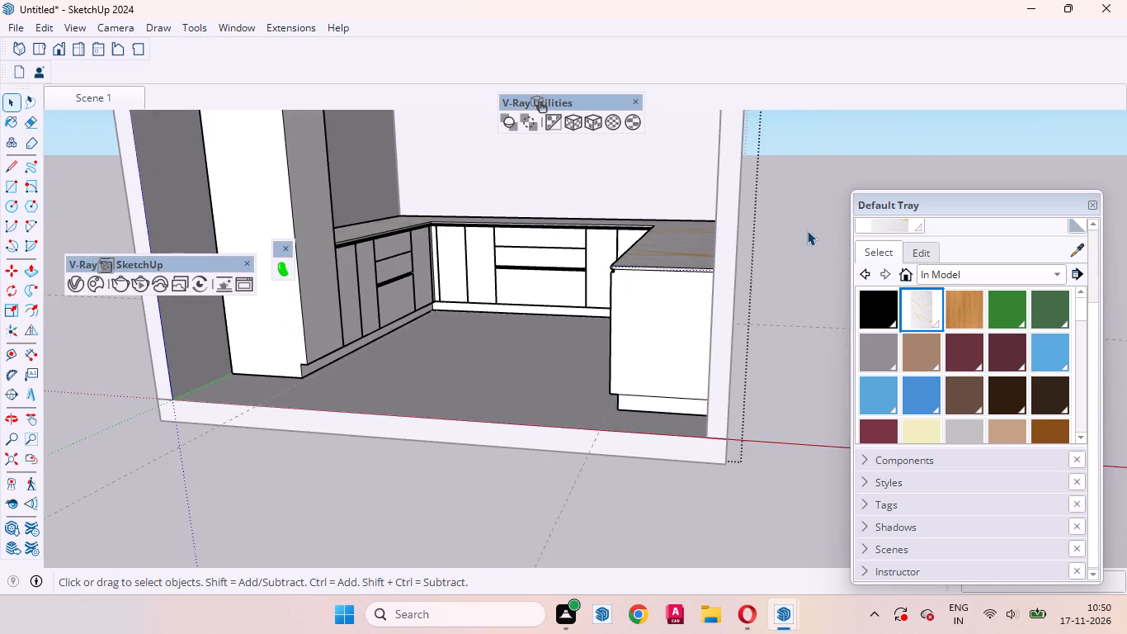
click(807, 230)
Examine the marble countertop and the cabinet fronts from above and from the room's open side.
middle_drag(486, 258, 592, 530)
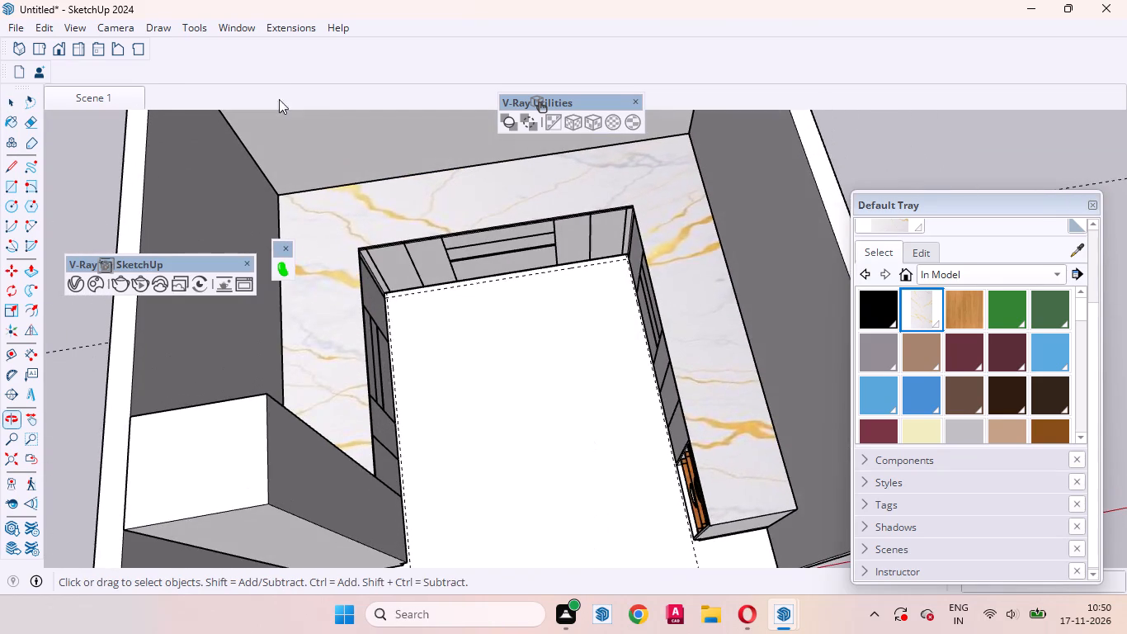
scroll(275, 80, up, 17)
middle_drag(540, 248, 442, 86)
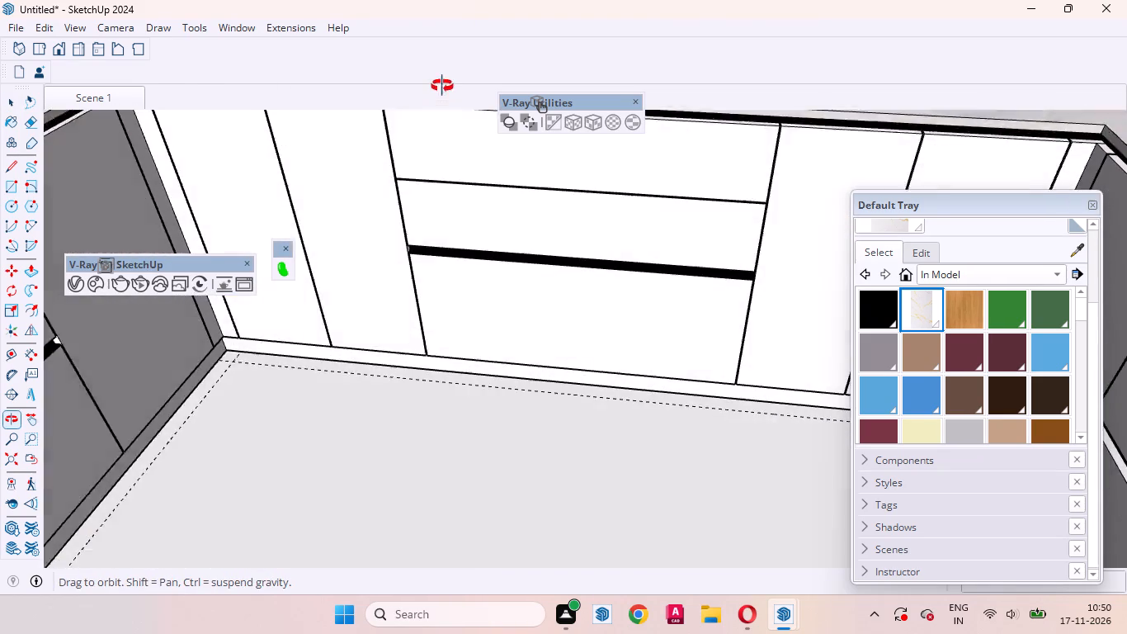
middle_drag(442, 86, 450, 92)
scroll(554, 314, down, 14)
middle_drag(562, 356, 606, 234)
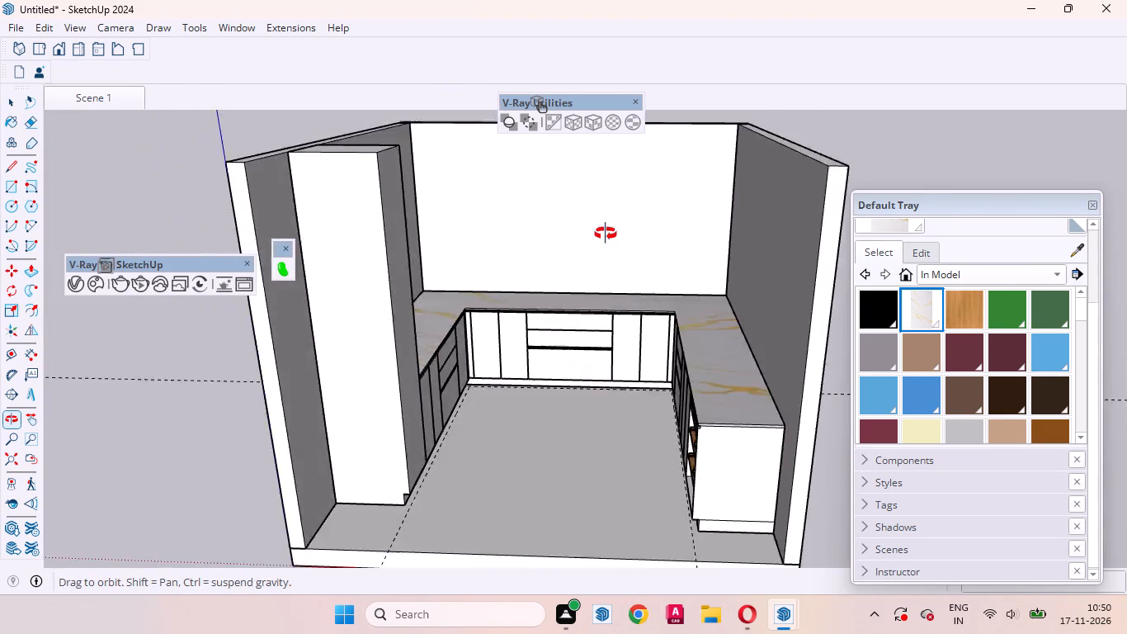
middle_drag(606, 234, 640, 203)
scroll(592, 251, up, 3)
scroll(525, 340, up, 2)
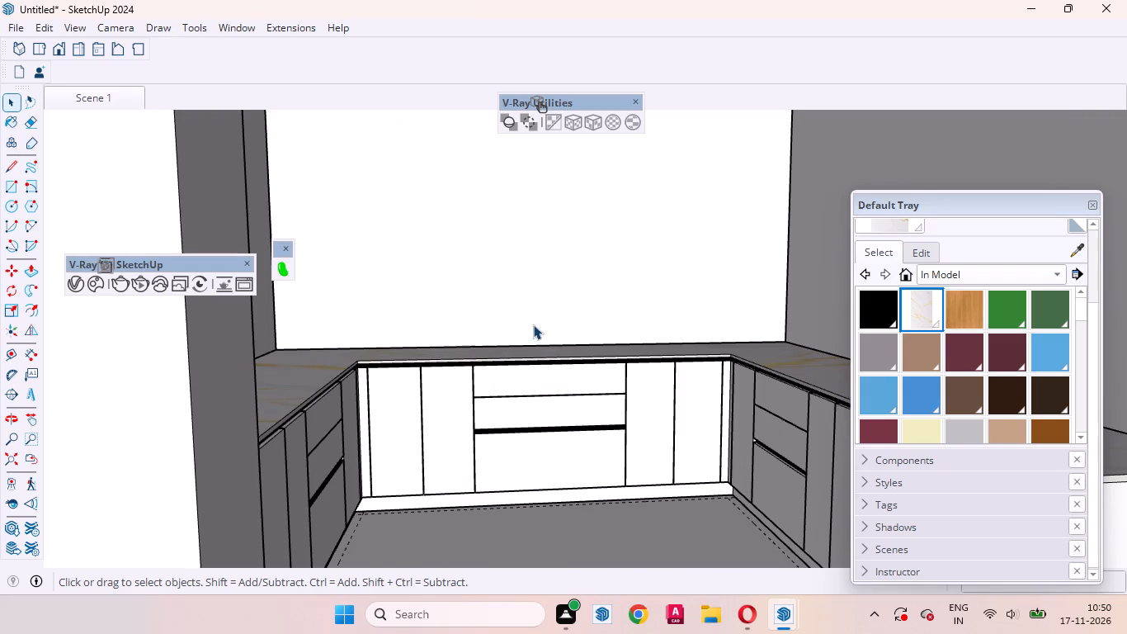
Open the Lightbeans textures library full-screen and search its materials for "qurtz".
click(282, 273)
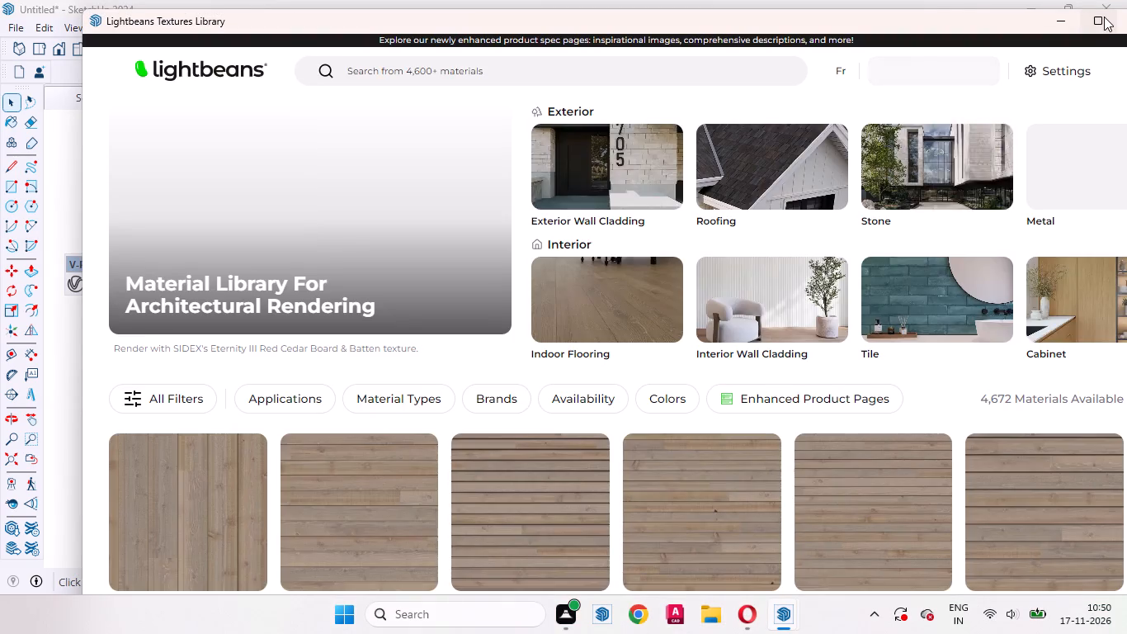
click(1104, 17)
click(572, 47)
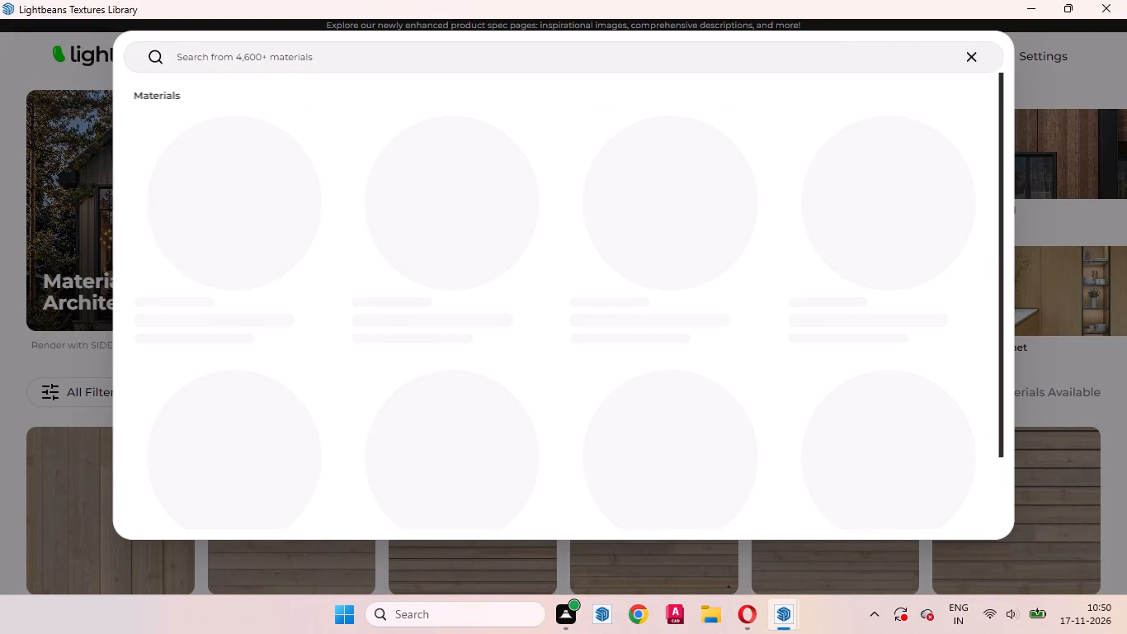
text(qua)
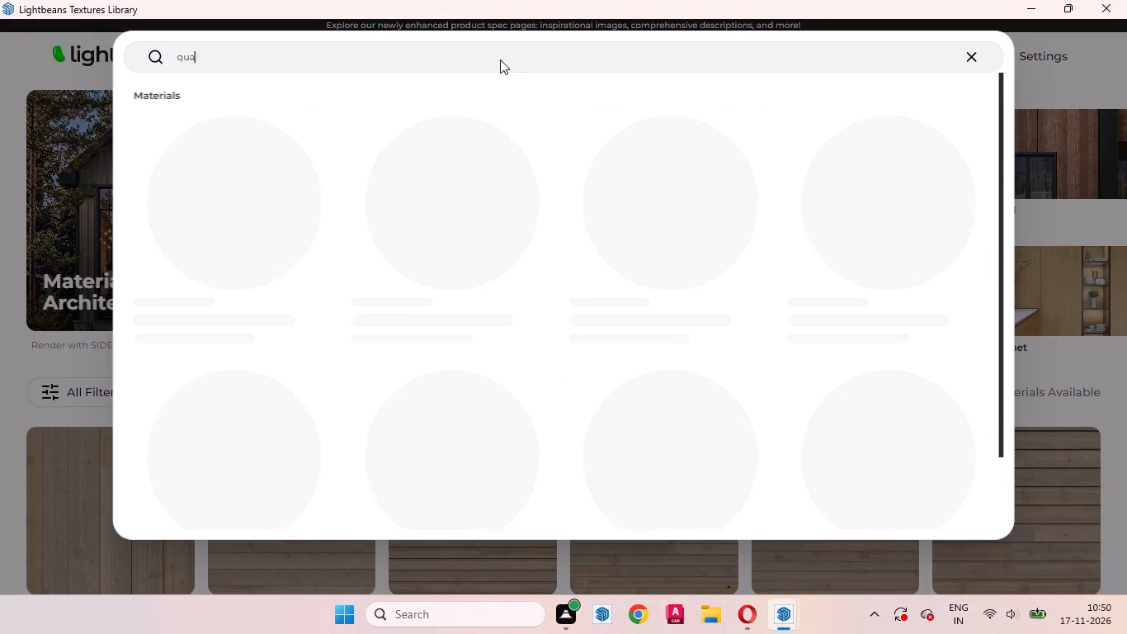
key(BackSpace)
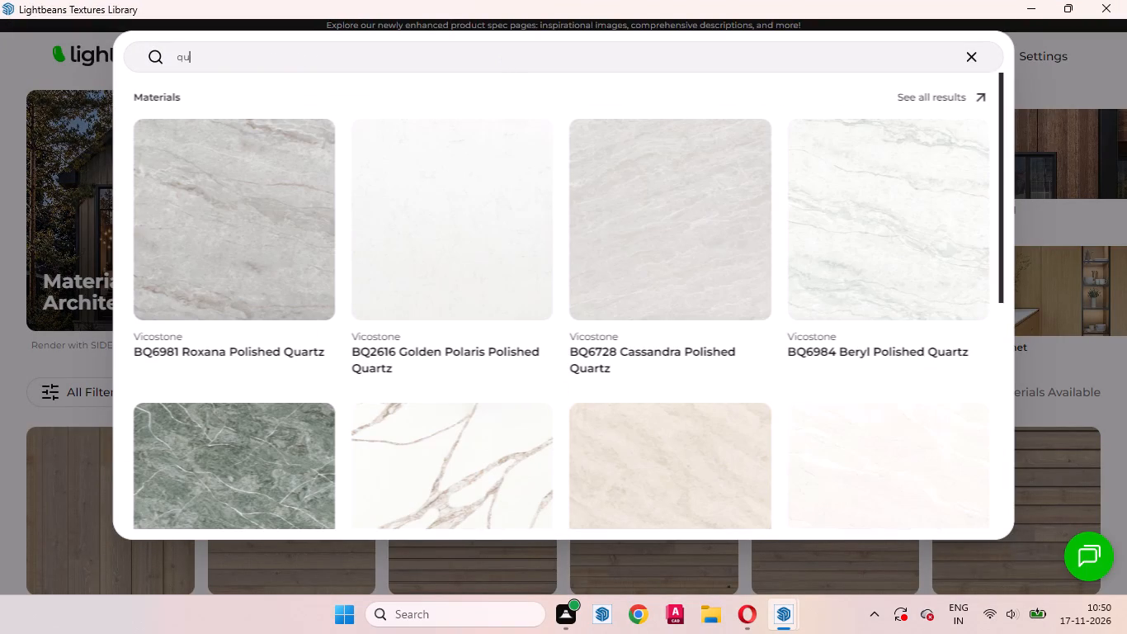
text(rtz)
key(Return)
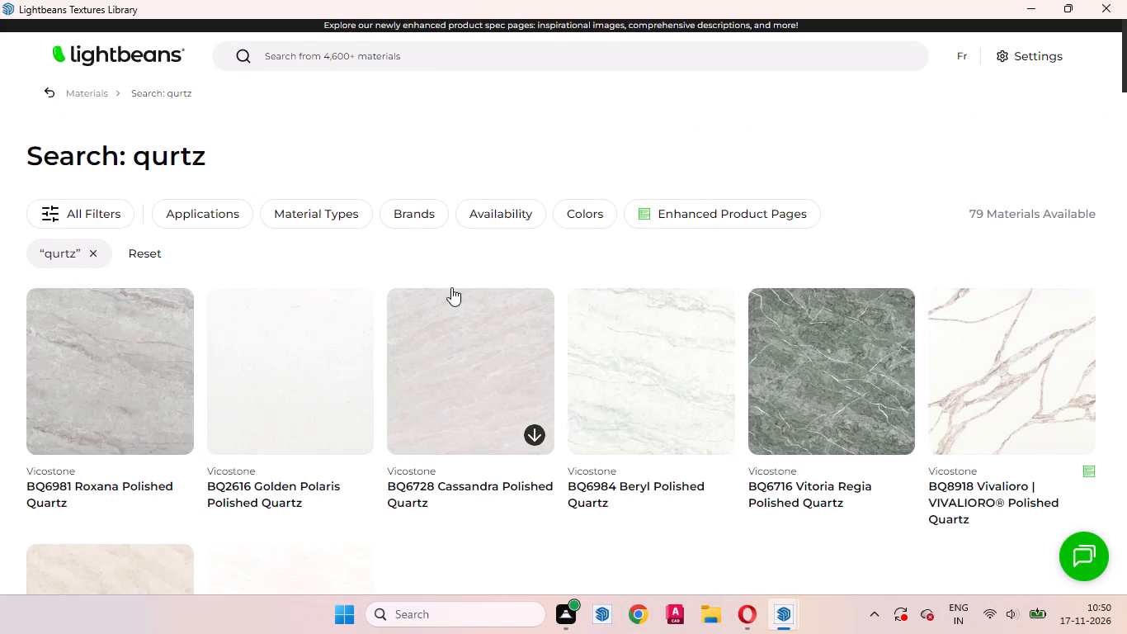
Filter the library's quartz results to the colour White.
click(581, 225)
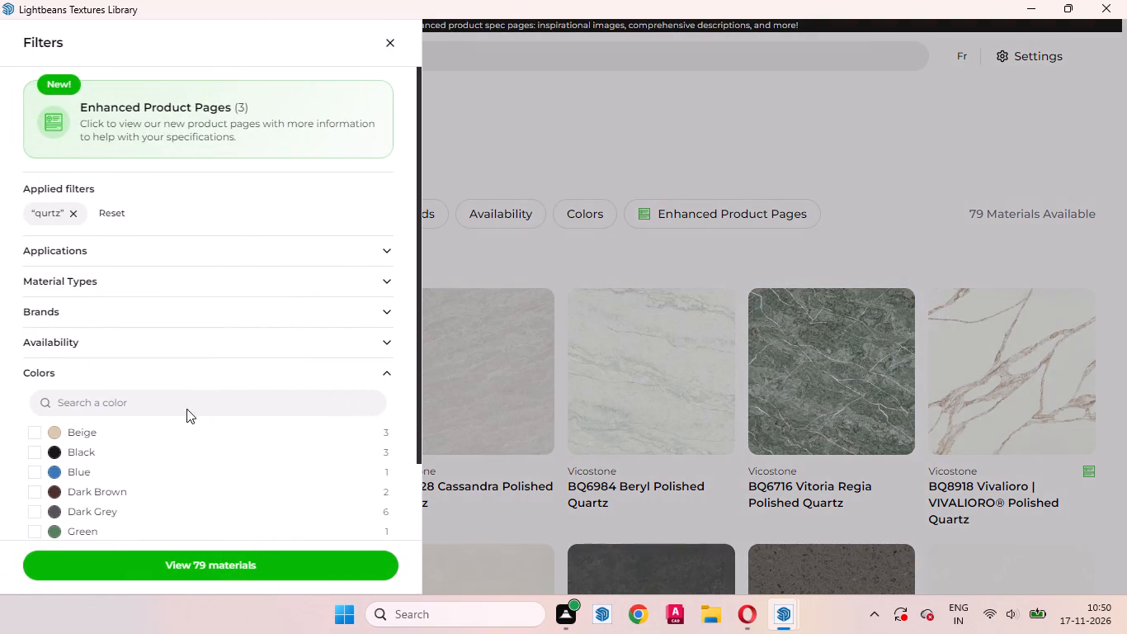
scroll(149, 447, down, 7)
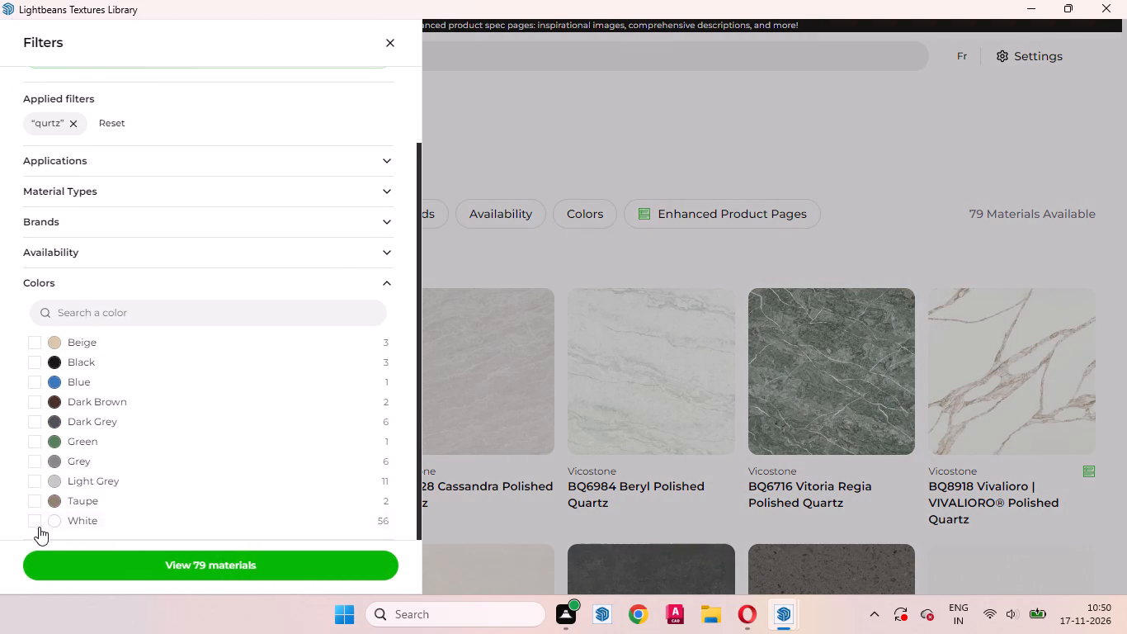
drag(39, 524, 52, 524)
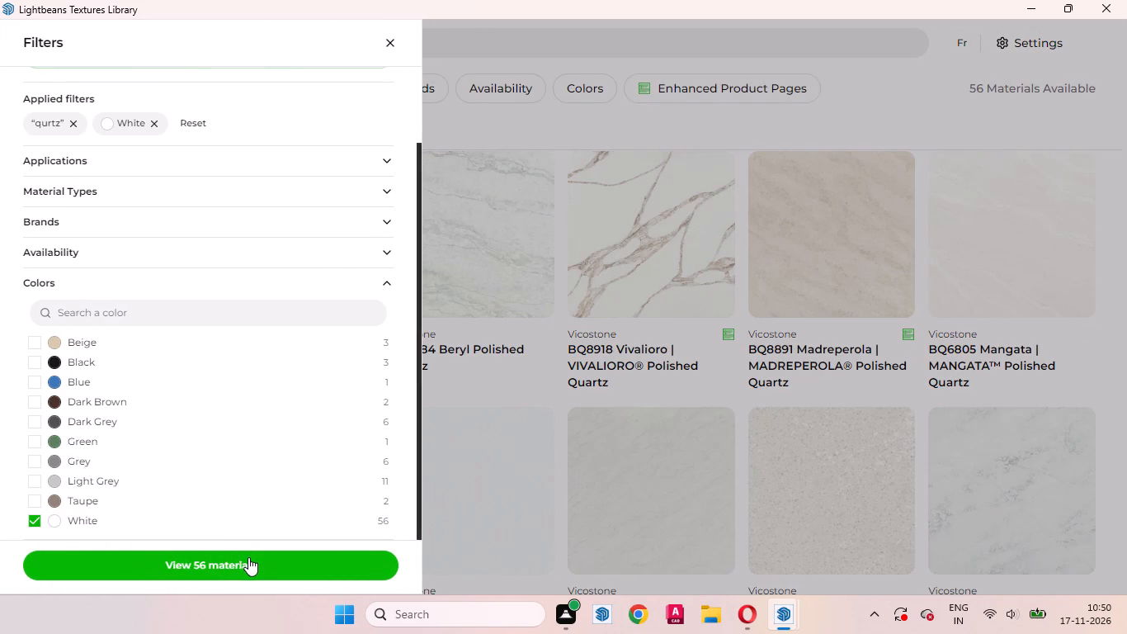
click(248, 557)
Load the Vicostone BQ2080 Nuray Polished Quartz material into the model and return to the kitchen.
scroll(502, 394, down, 1)
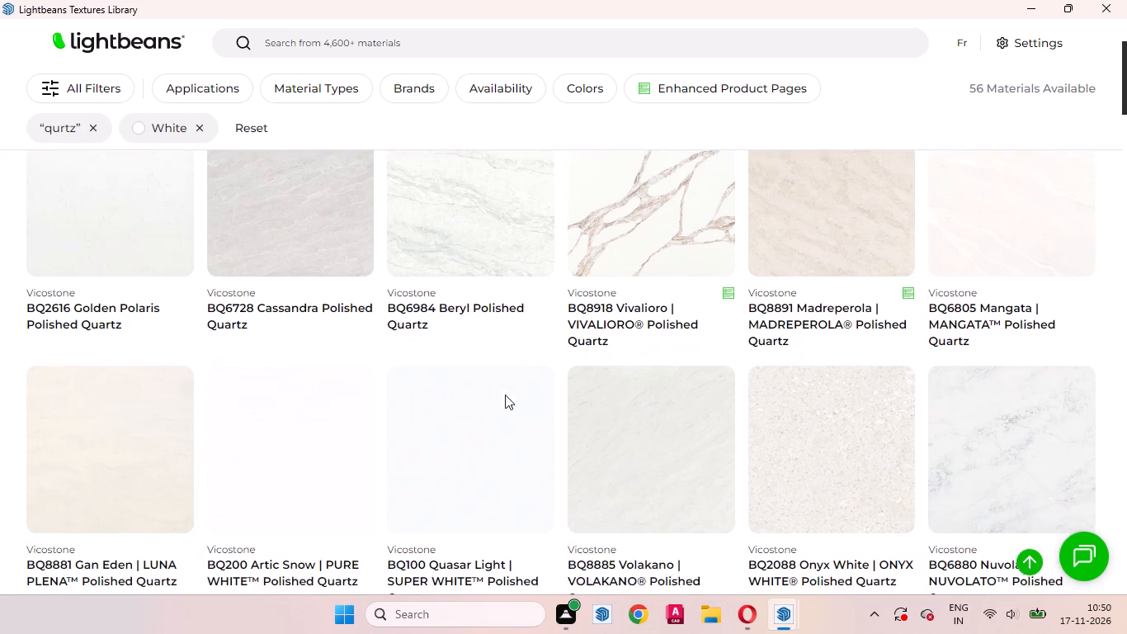
scroll(520, 395, down, 7)
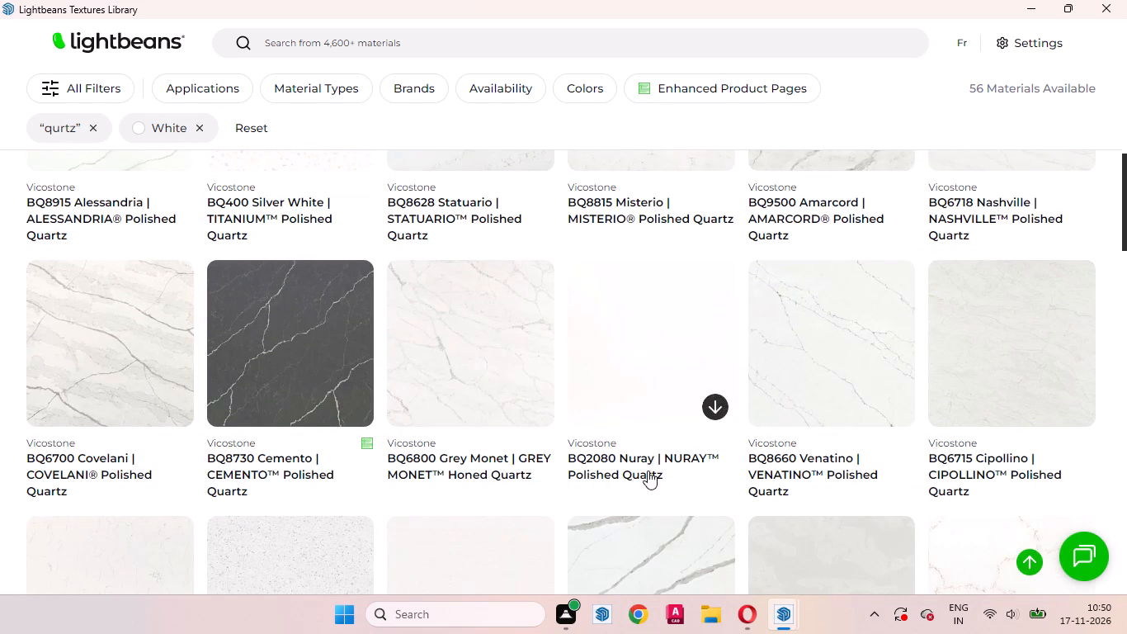
scroll(648, 471, down, 1)
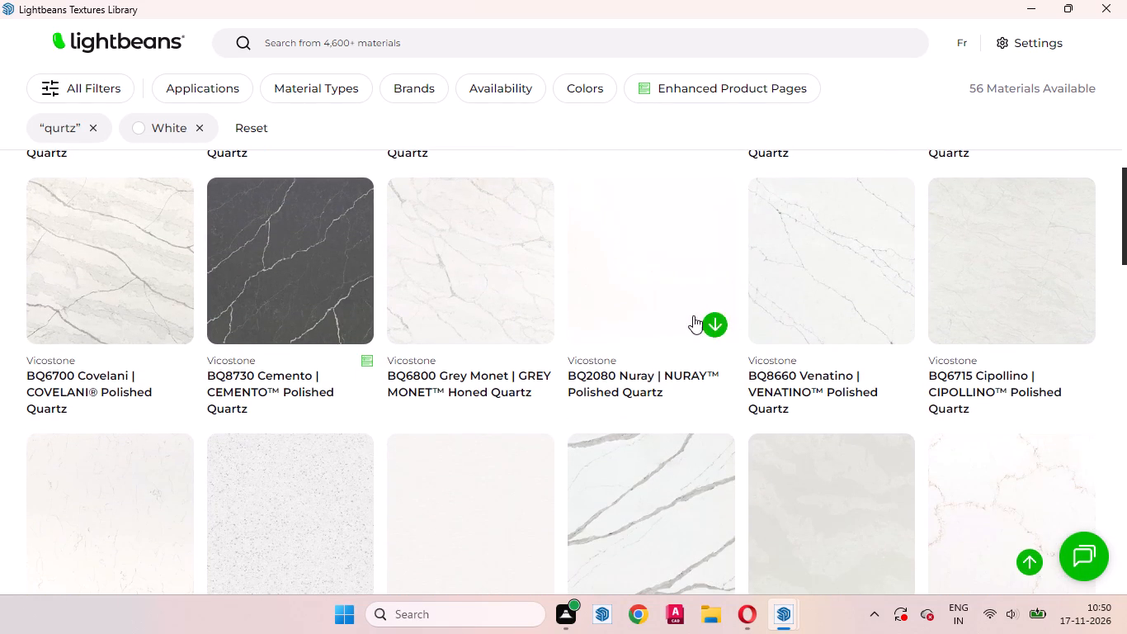
click(724, 323)
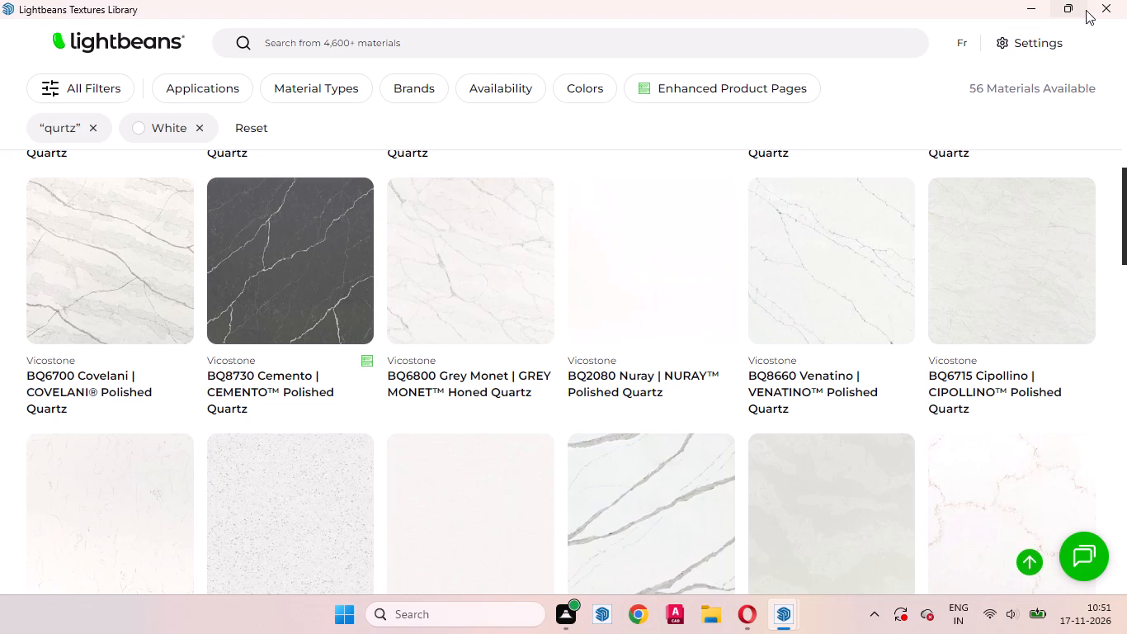
click(1040, 10)
Open the counter unit for editing and paint the countertop's top face with the Nuray polished quartz.
scroll(913, 242, up, 1)
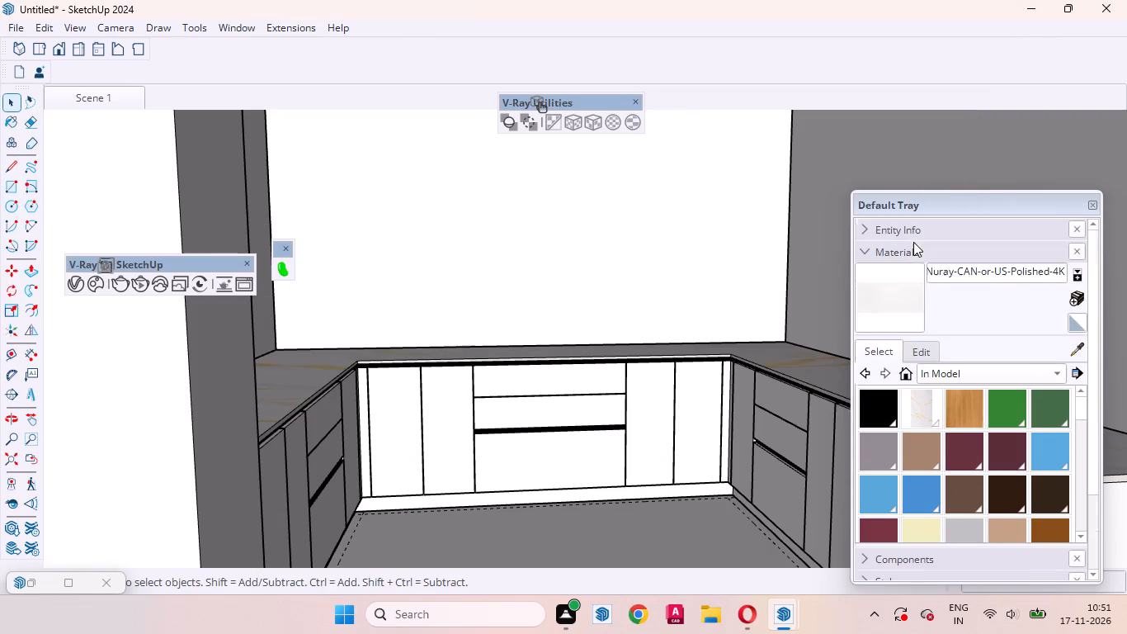
scroll(913, 242, up, 3)
middle_drag(683, 357, 611, 559)
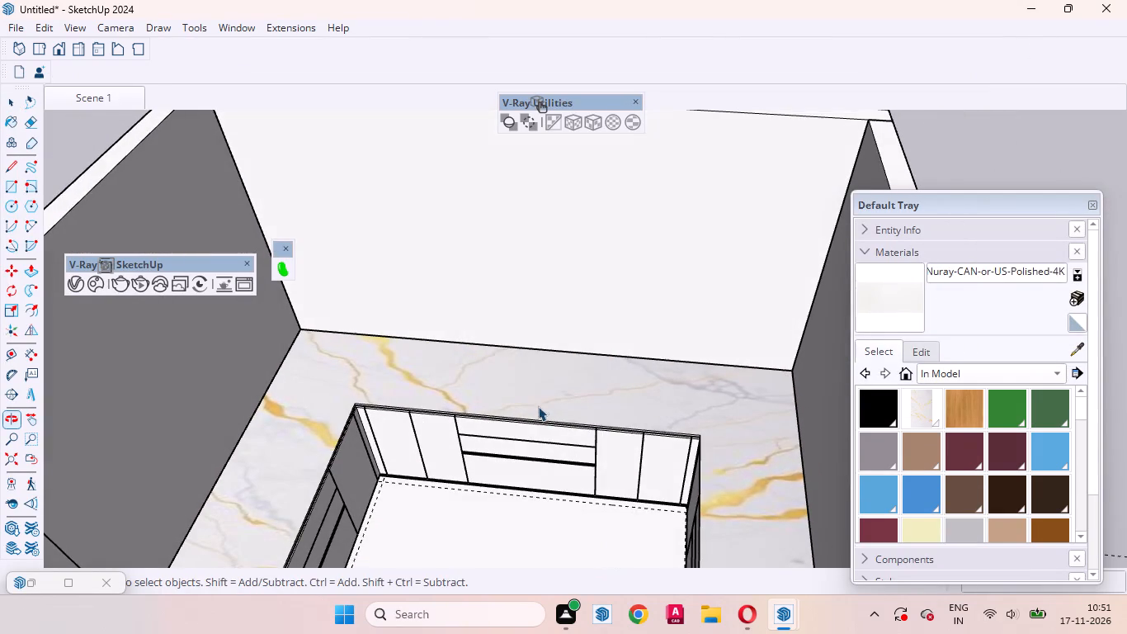
triple_click(538, 404)
click(579, 394)
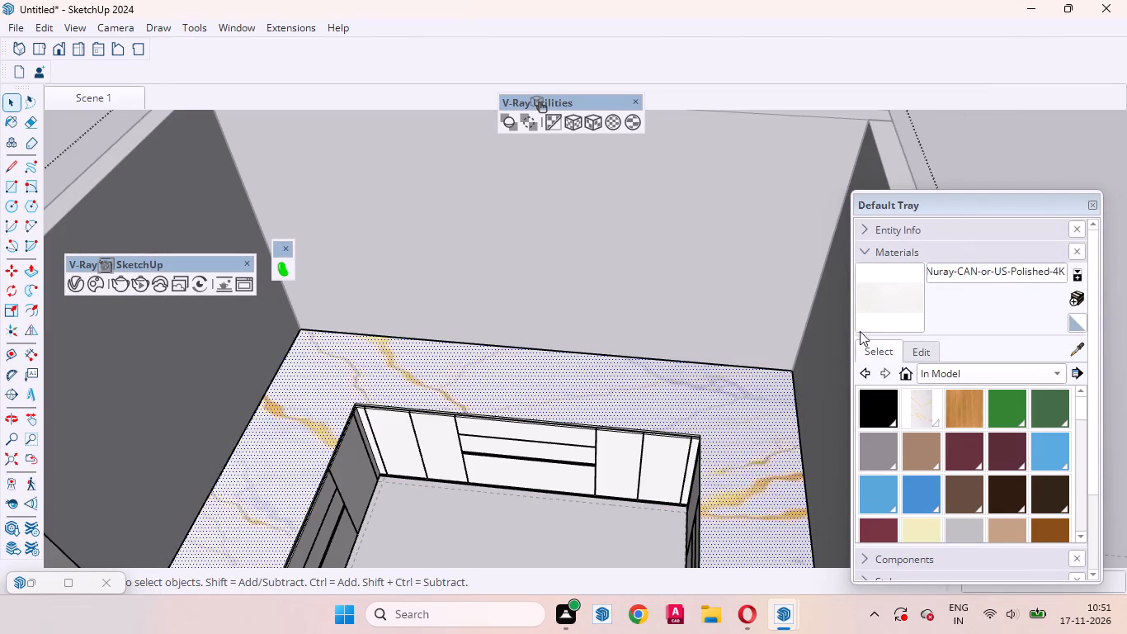
click(876, 306)
click(641, 395)
Apply the bounding-box-fitted cubic texture projection to the quartz countertop's top face, and leave the unit's editing.
scroll(541, 405, up, 4)
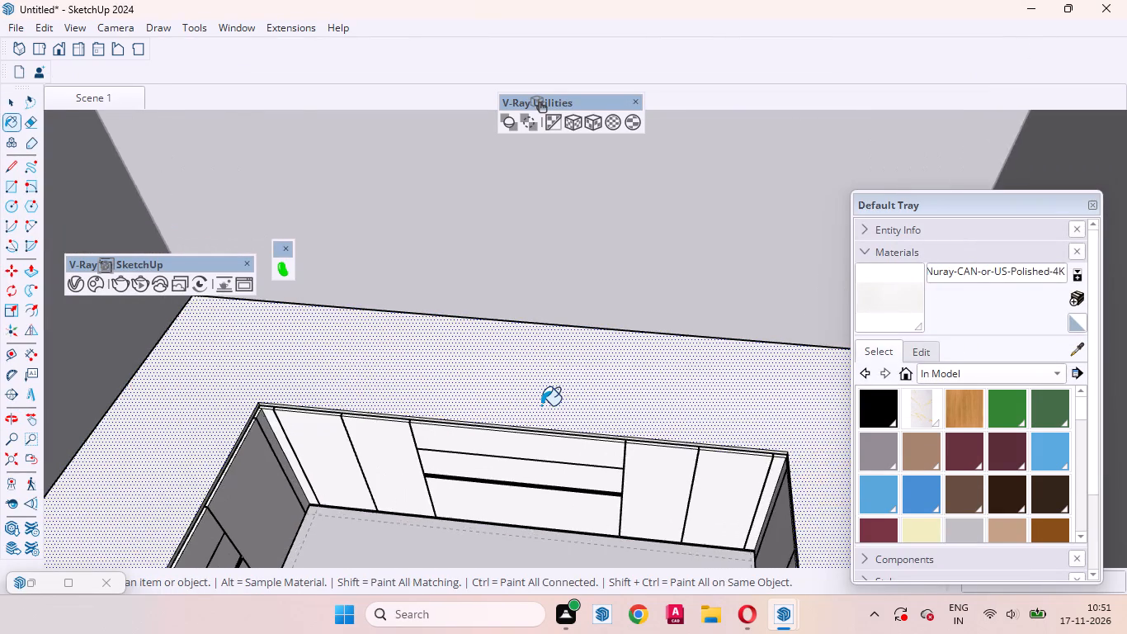
scroll(541, 405, up, 3)
middle_drag(630, 368, 630, 493)
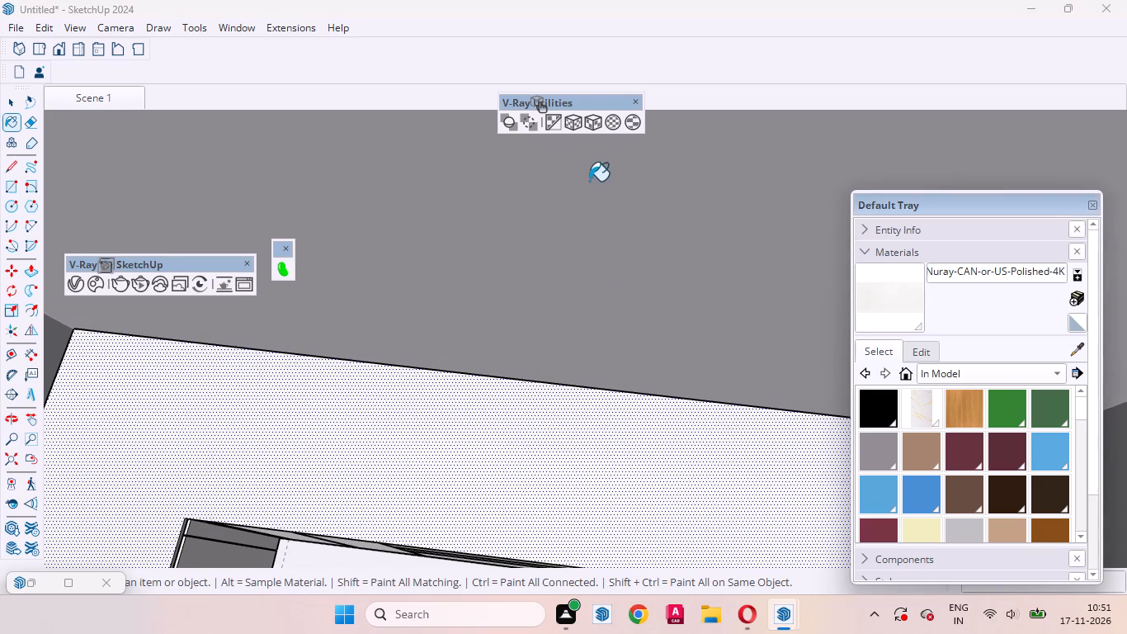
click(587, 124)
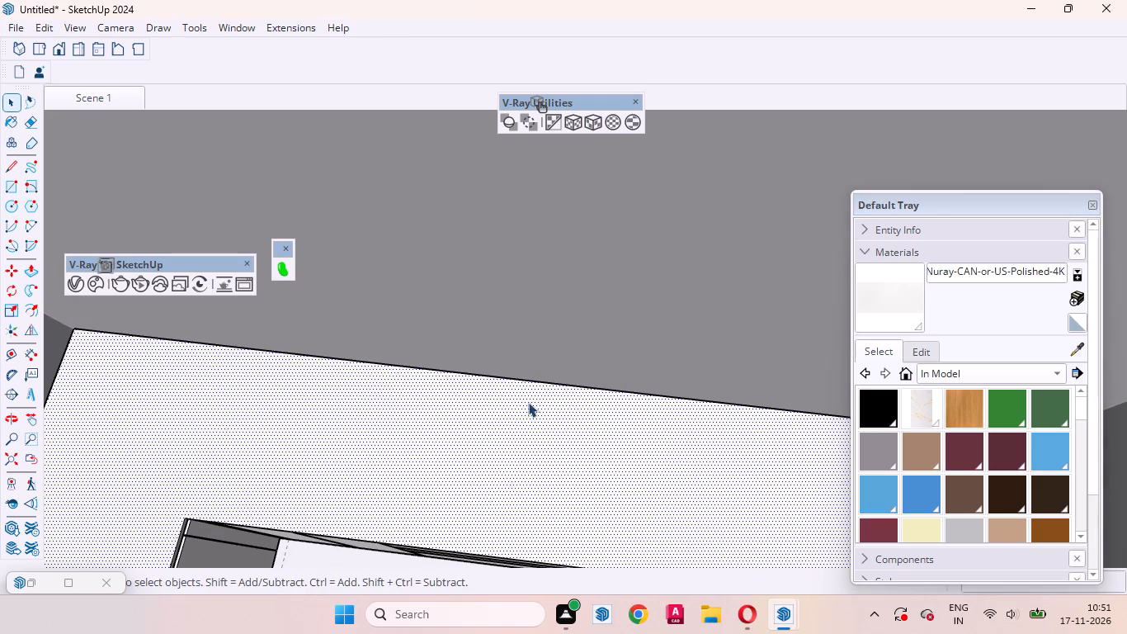
scroll(487, 374, down, 6)
scroll(495, 335, up, 1)
scroll(495, 334, down, 1)
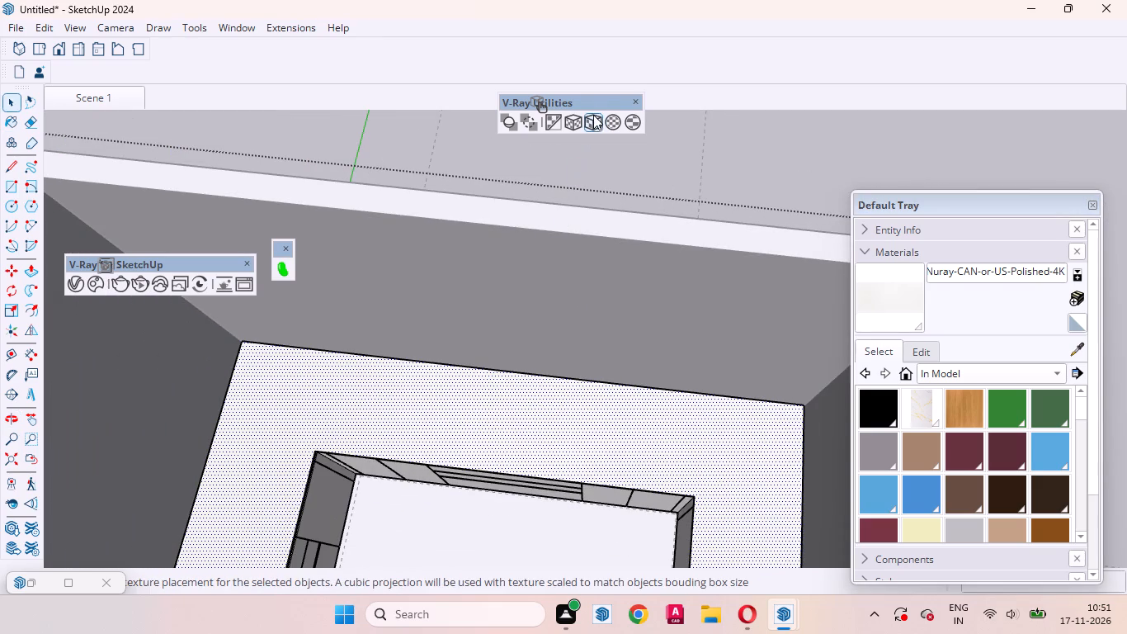
click(592, 122)
click(663, 192)
click(663, 176)
Examine the quartz countertop surface and the slab's front and end edges up close.
scroll(464, 420, up, 3)
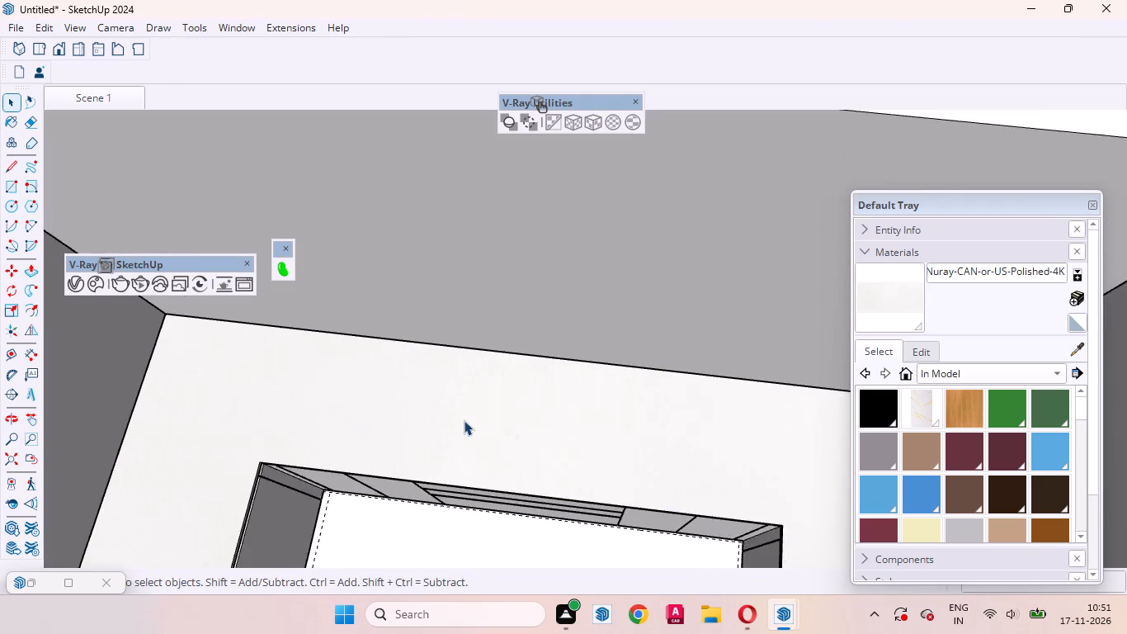
scroll(464, 420, up, 10)
middle_drag(293, 442, 305, 318)
scroll(356, 400, down, 4)
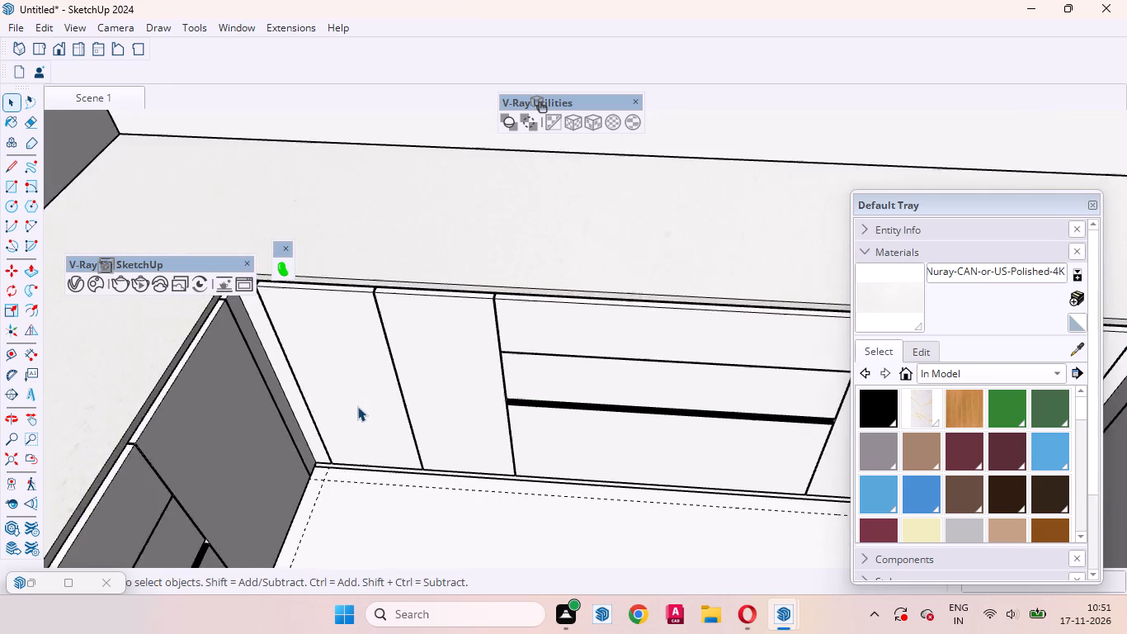
scroll(357, 406, down, 17)
scroll(433, 469, up, 8)
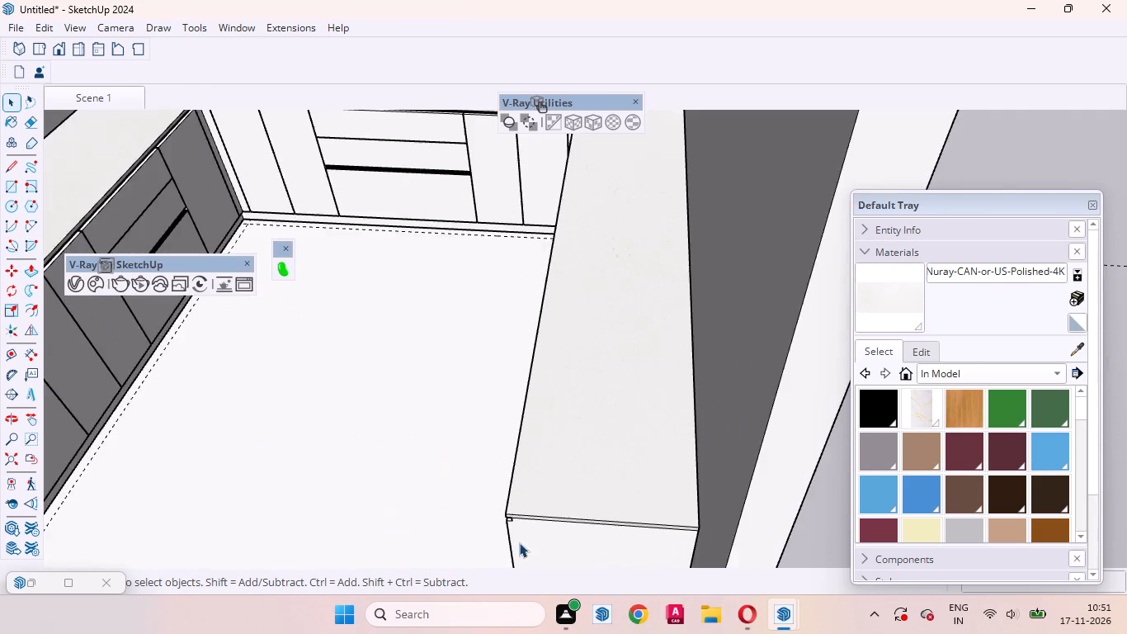
scroll(519, 542, up, 2)
middle_drag(534, 518, 606, 366)
scroll(604, 622, up, 18)
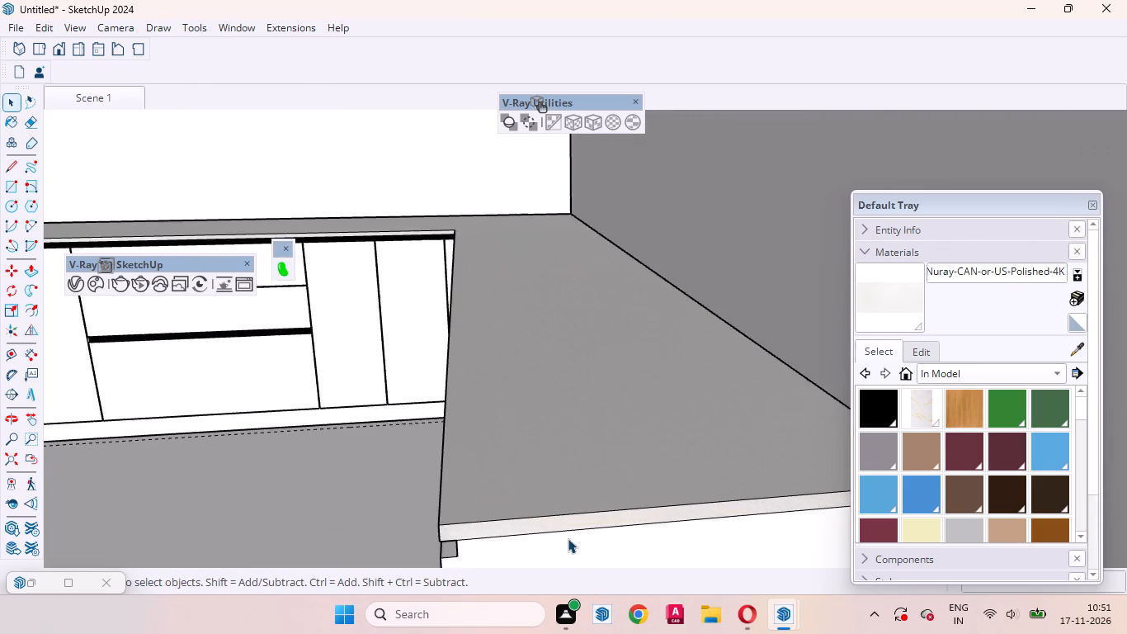
scroll(568, 538, up, 9)
middle_drag(495, 461, 746, 391)
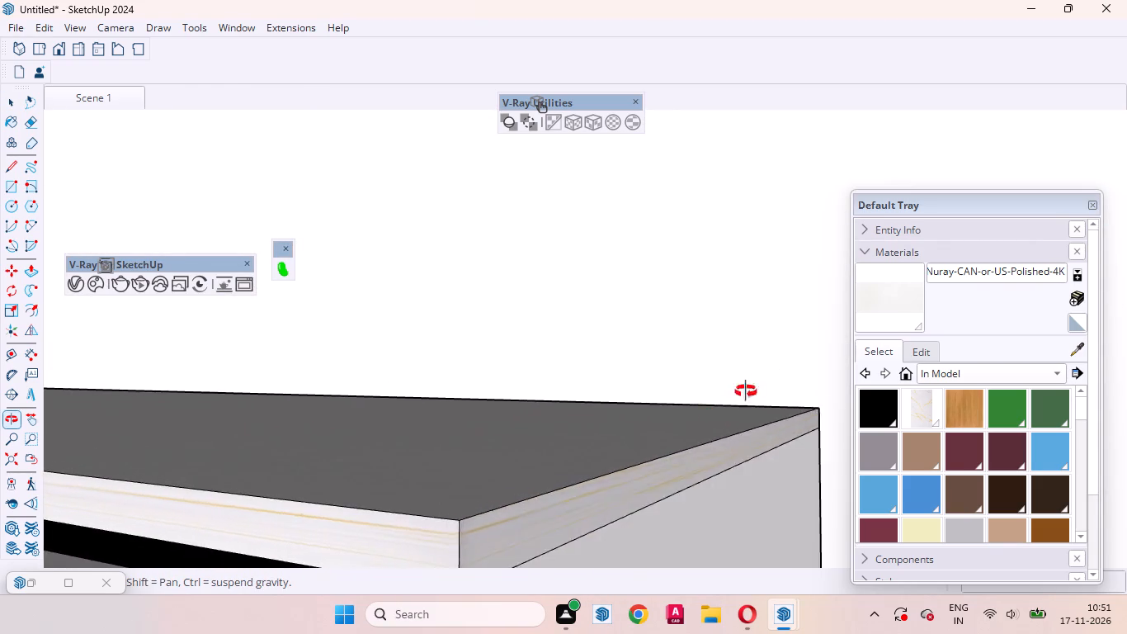
middle_drag(746, 391, 522, 575)
scroll(520, 549, down, 14)
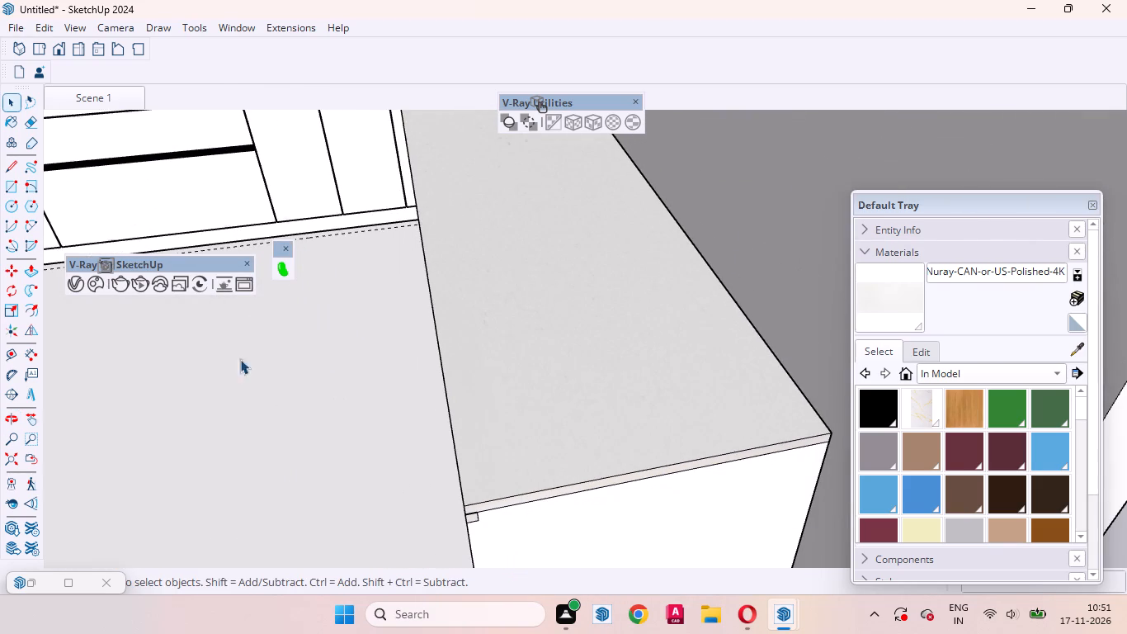
Recall the Scene 1 view and examine the whole quartz countertop and cabinets from above.
click(82, 98)
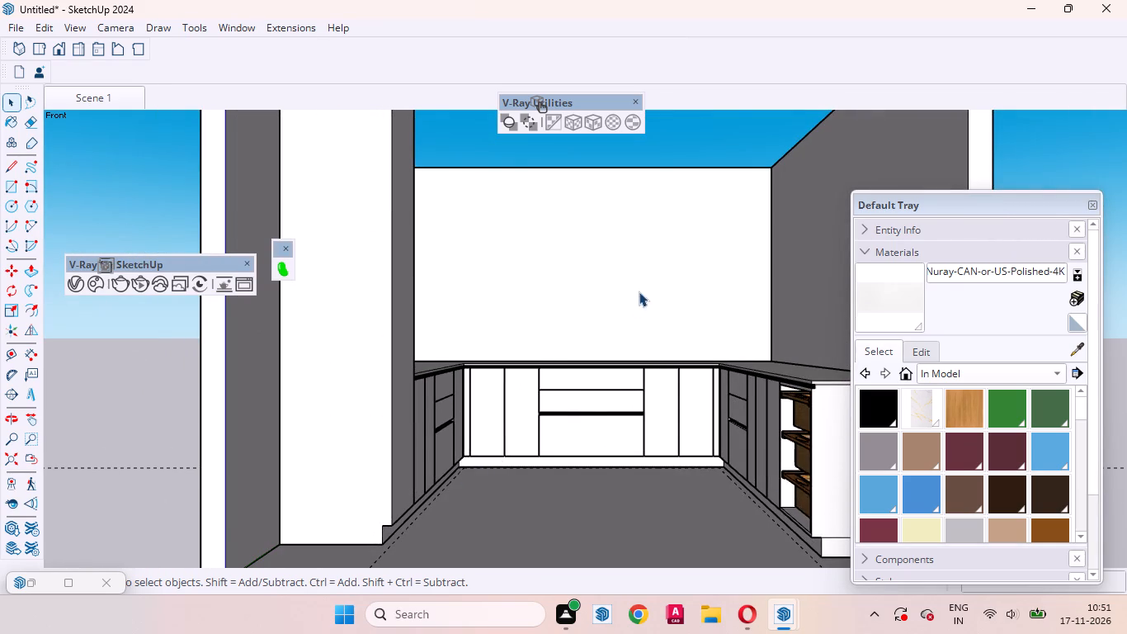
middle_drag(639, 291, 401, 606)
scroll(583, 293, up, 3)
scroll(783, 240, down, 7)
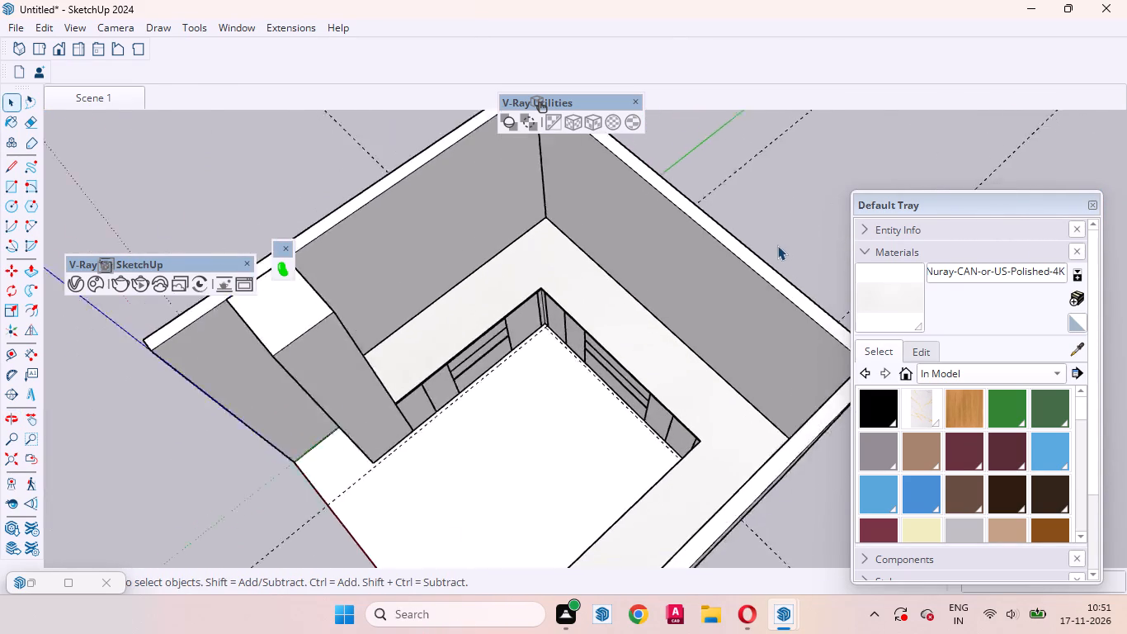
scroll(777, 245, down, 2)
middle_drag(617, 381, 588, 449)
scroll(743, 303, up, 8)
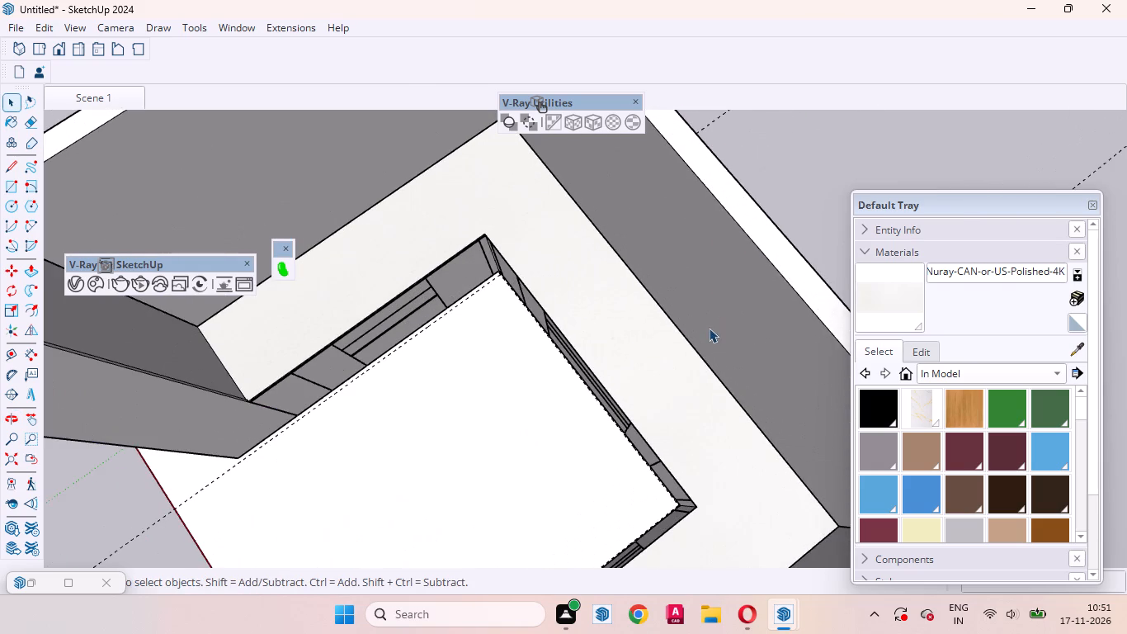
scroll(679, 338, up, 4)
middle_drag(696, 390, 746, 228)
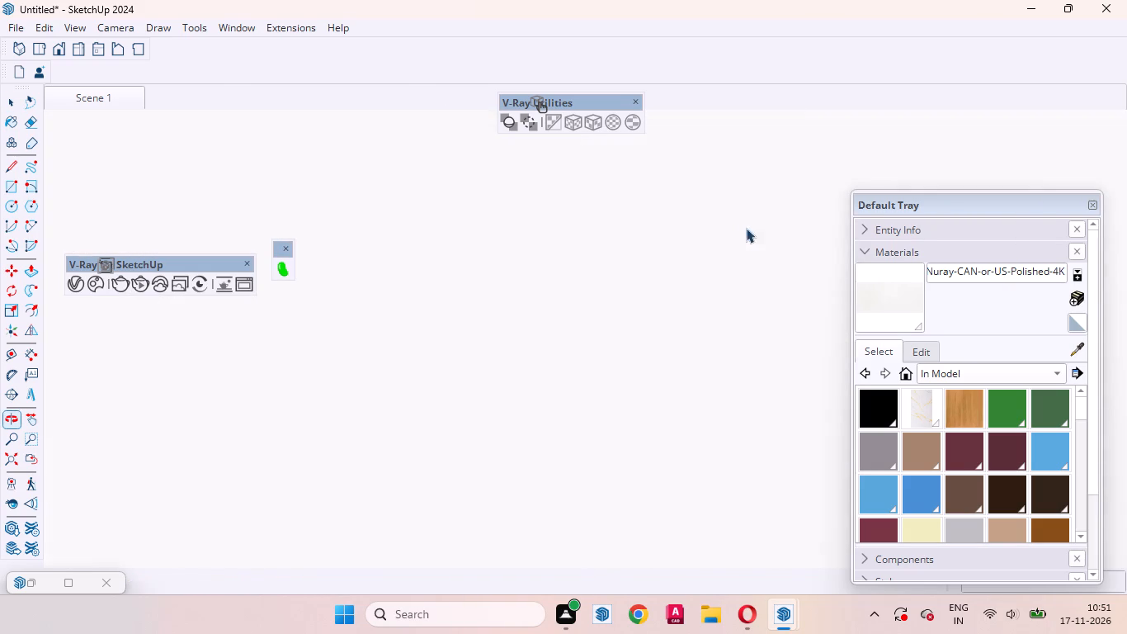
middle_drag(621, 279, 917, 405)
scroll(606, 399, down, 9)
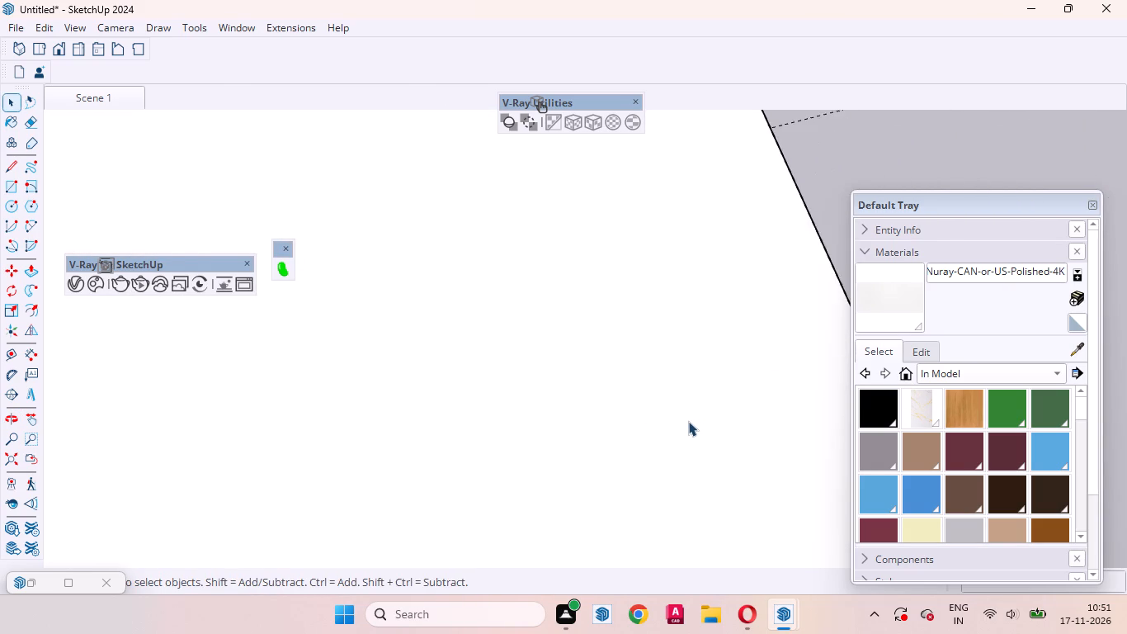
scroll(688, 421, down, 20)
scroll(688, 421, down, 12)
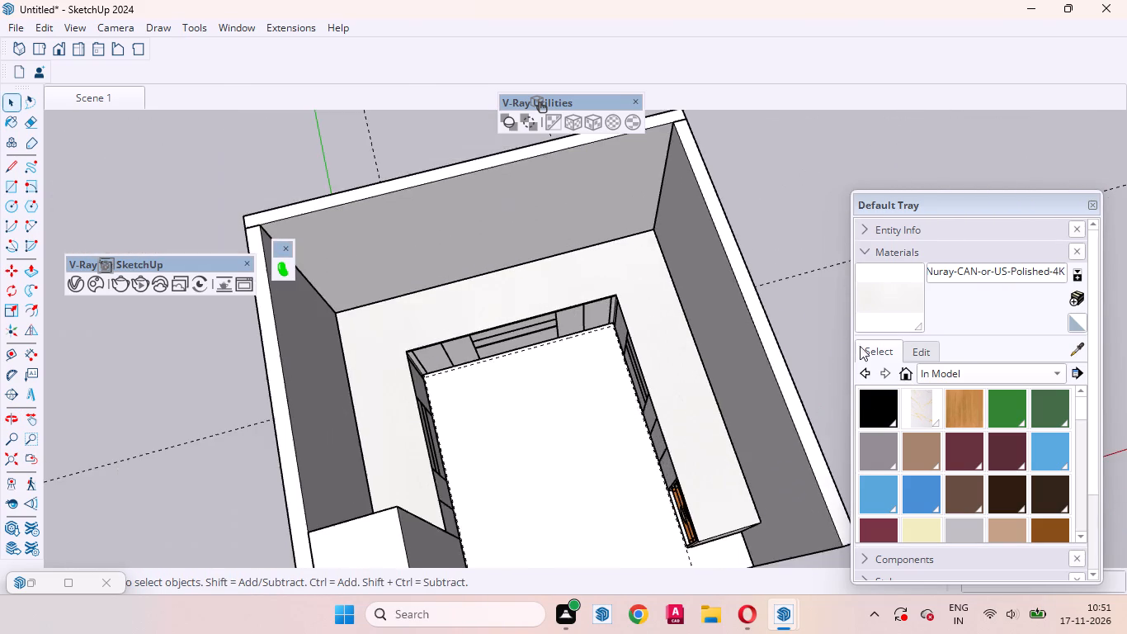
Place a guide line on the back wall 24" above the countertop's wall-side edge.
middle_drag(612, 392, 257, 304)
scroll(547, 220, up, 7)
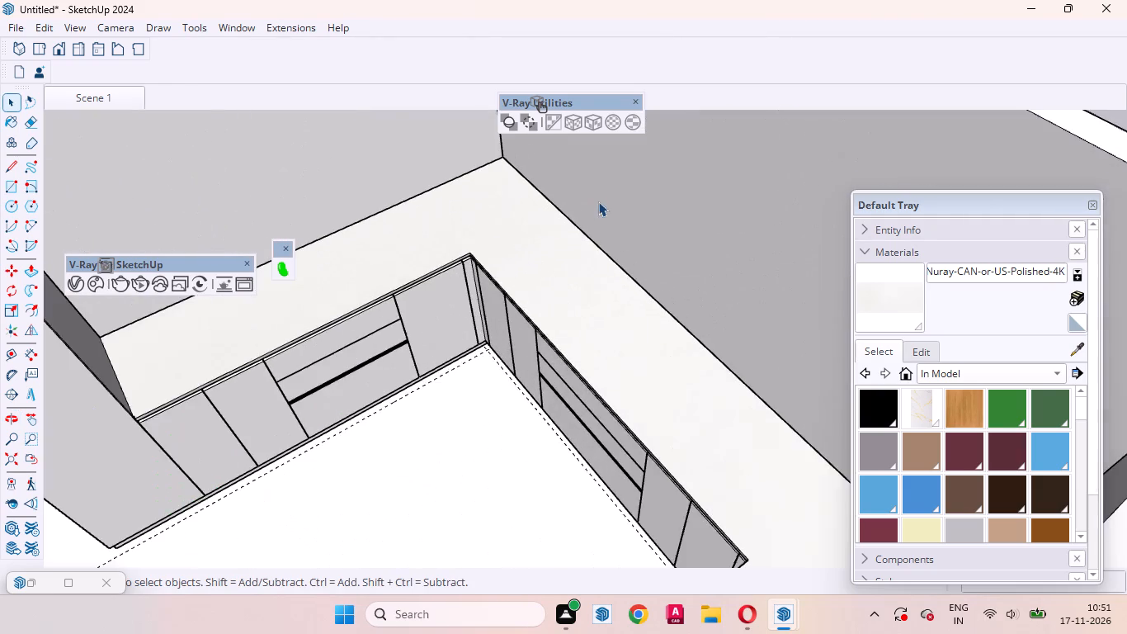
middle_drag(630, 258, 592, 271)
key(t)
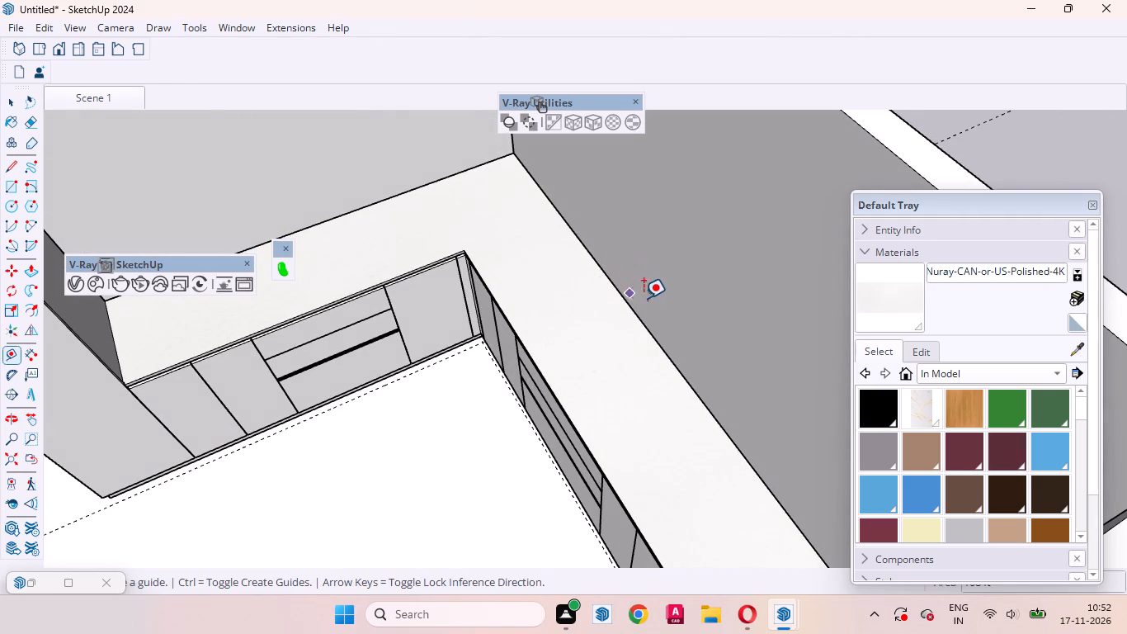
click(642, 323)
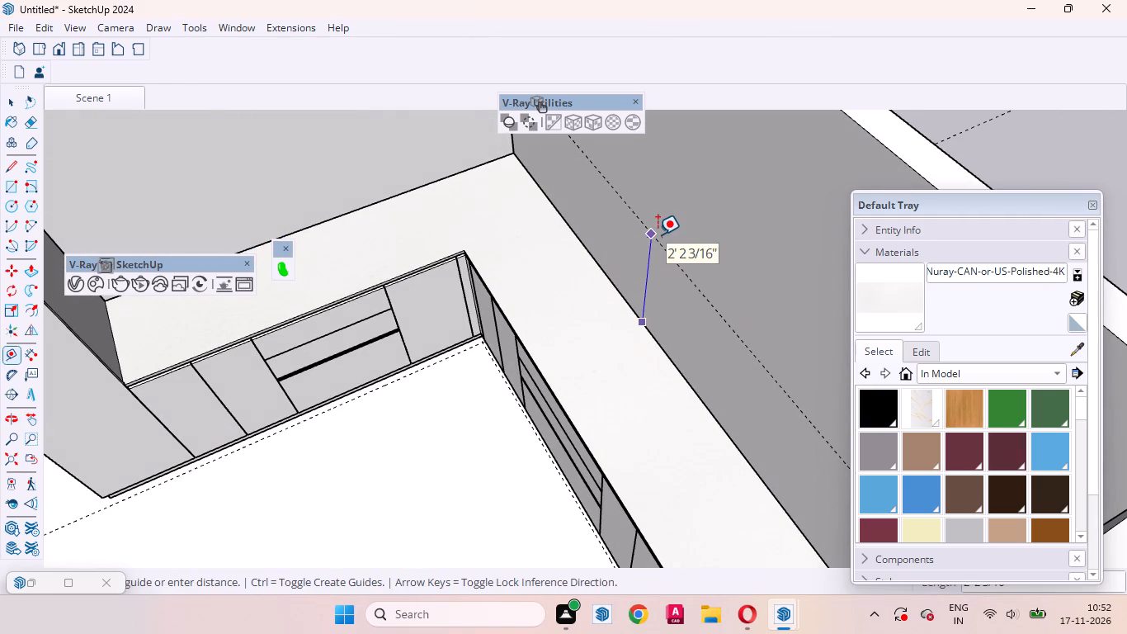
click(658, 234)
text(24)
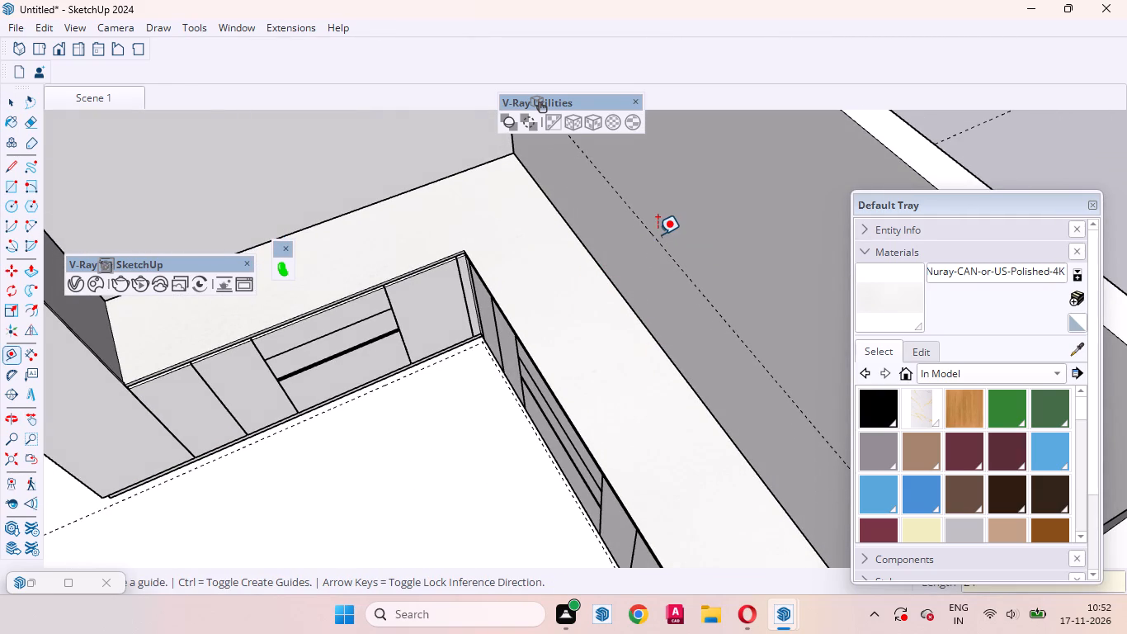
key(Return)
key(space)
Create a new empty group to hold the overhead cabinet geometry.
middle_drag(666, 294, 849, 196)
scroll(672, 359, down, 2)
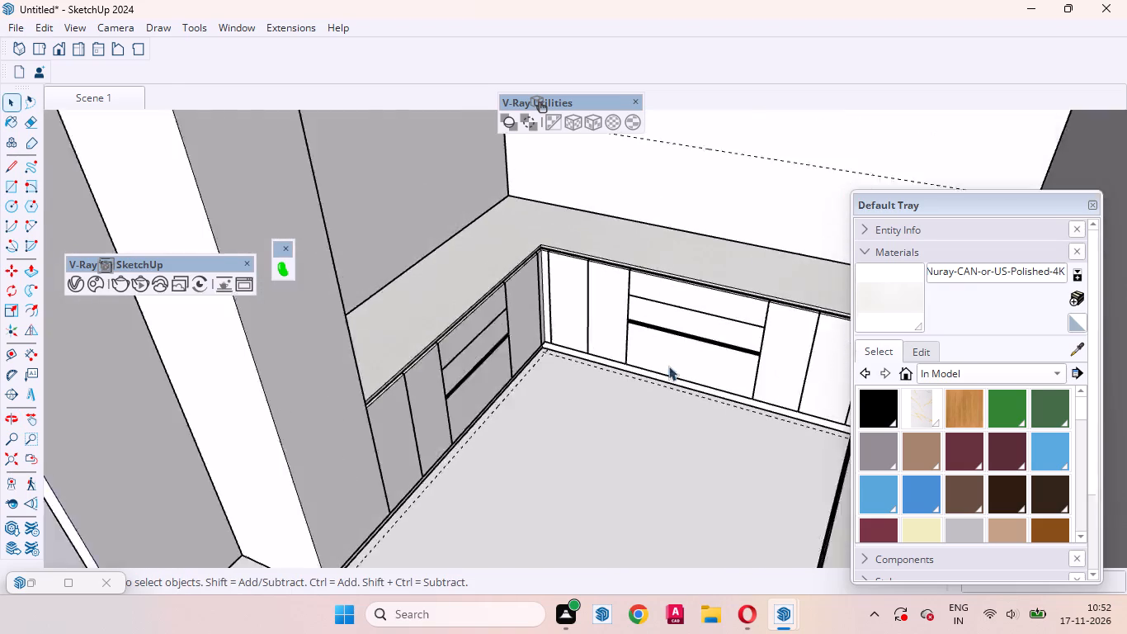
scroll(668, 366, down, 10)
middle_drag(644, 406, 718, 471)
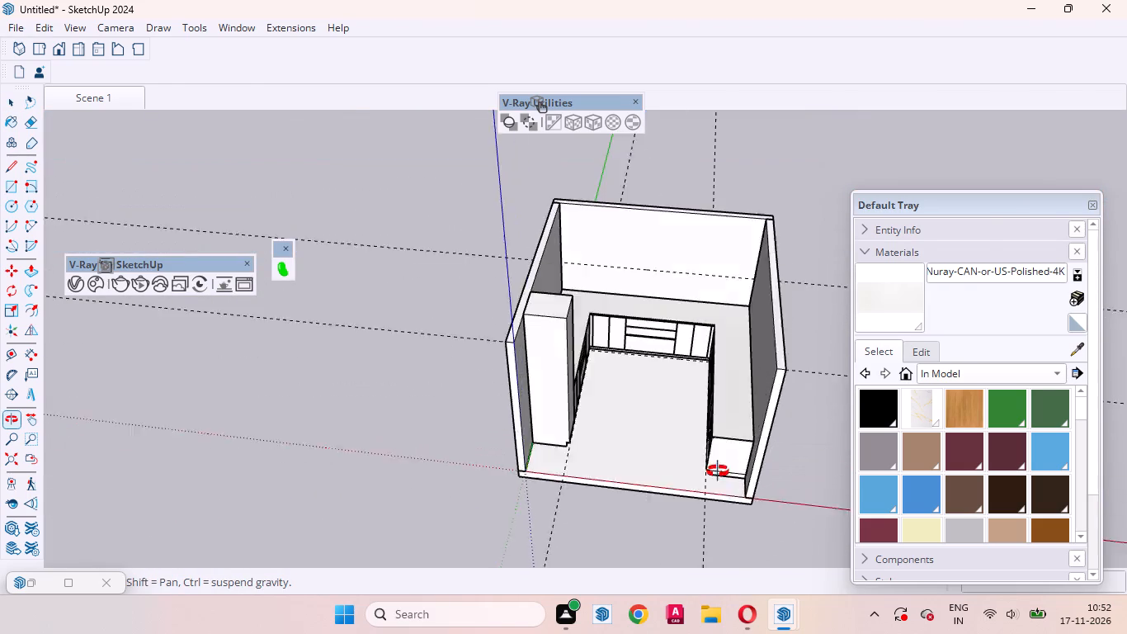
middle_drag(718, 471, 618, 544)
right_click(753, 199)
click(799, 253)
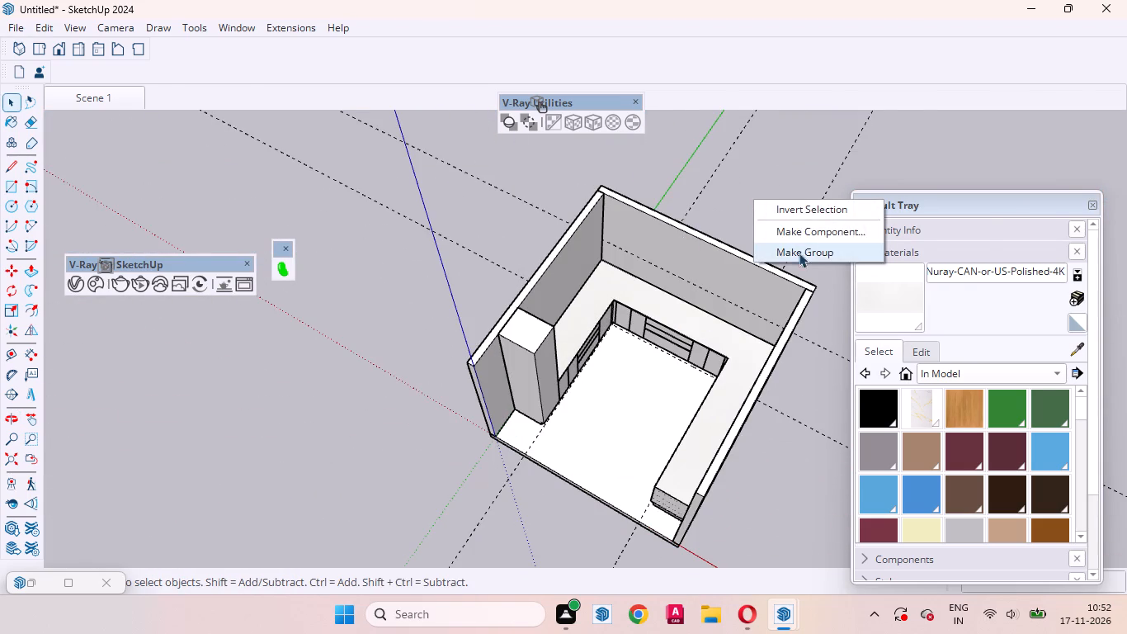
Draw a rectangle on the back wall from the guide line at one corner to the opposite top inner corner of the wall.
scroll(645, 260, up, 8)
middle_drag(616, 294, 741, 232)
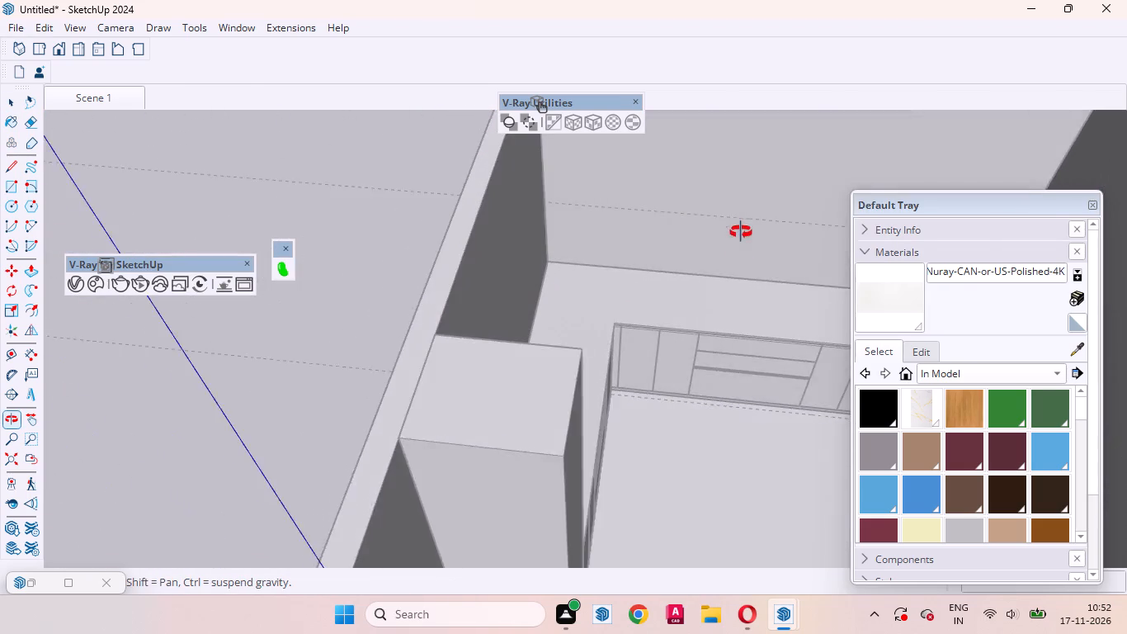
middle_drag(741, 232, 731, 294)
key(r)
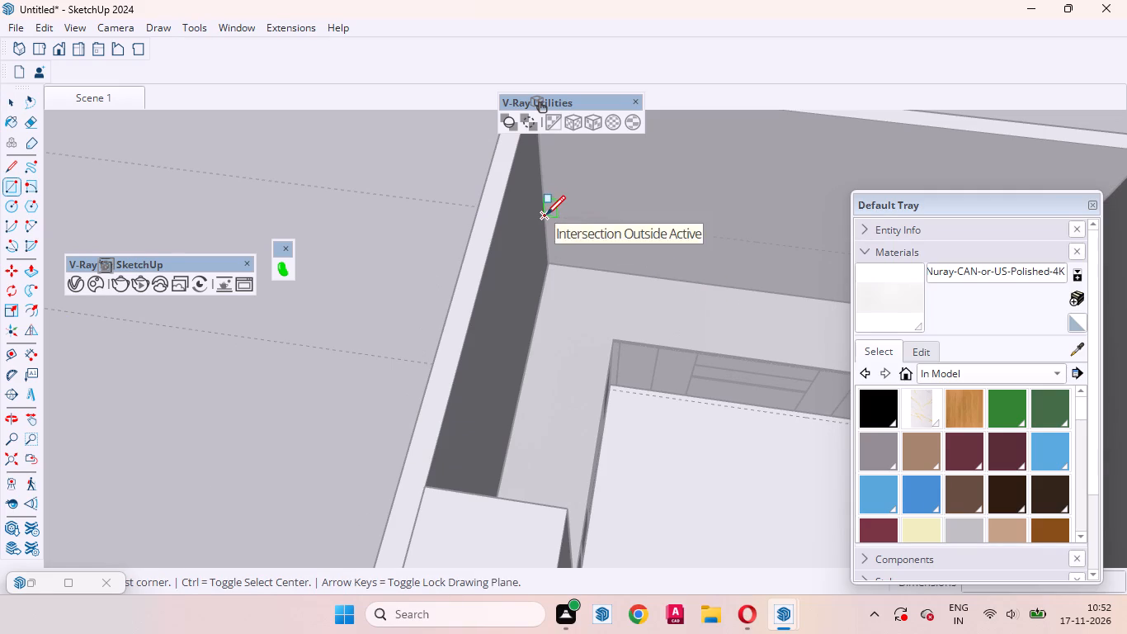
click(546, 215)
scroll(427, 233, down, 5)
scroll(426, 235, up, 1)
scroll(426, 236, down, 6)
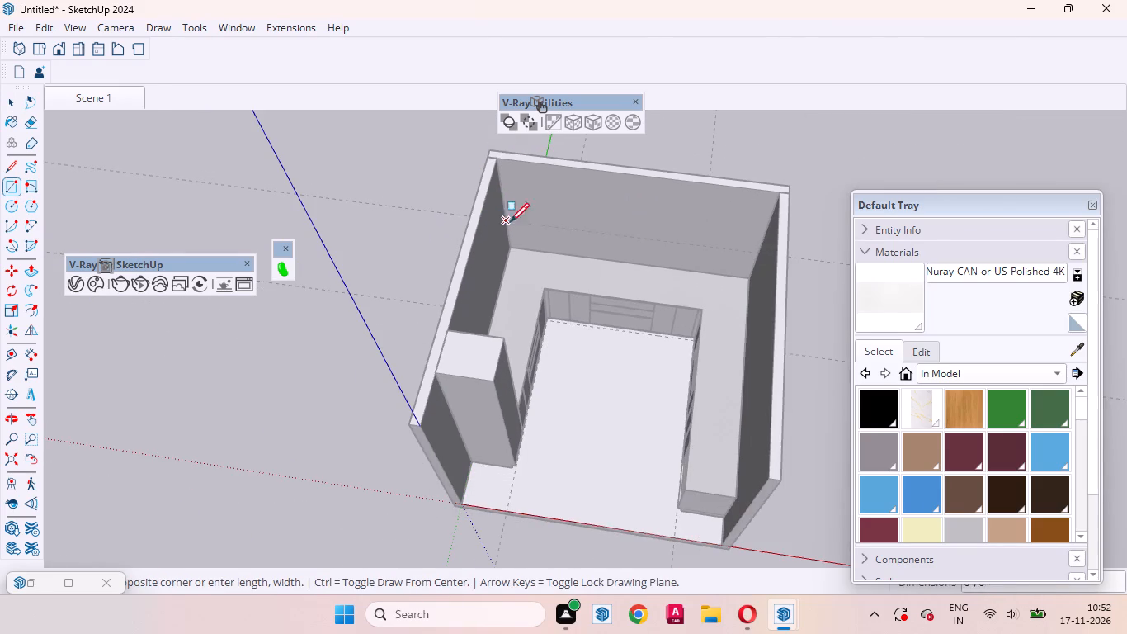
click(776, 194)
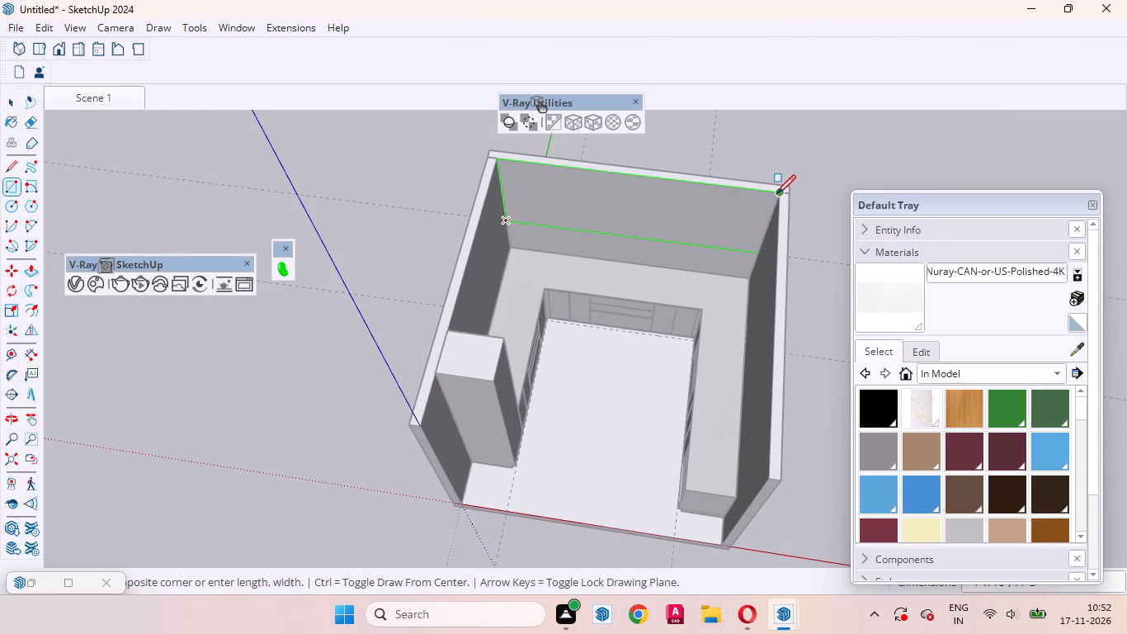
Extrude the back-wall rectangle 13" into the room as the overhead cabinet box.
key(space)
key(p)
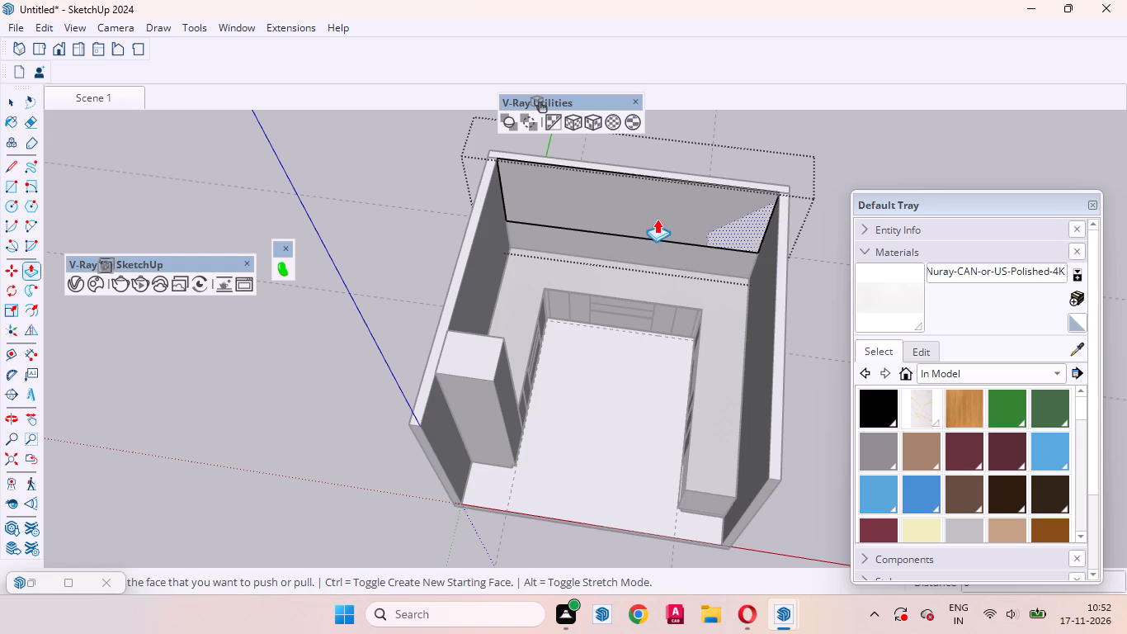
click(656, 214)
text(13)
key(Return)
key(space)
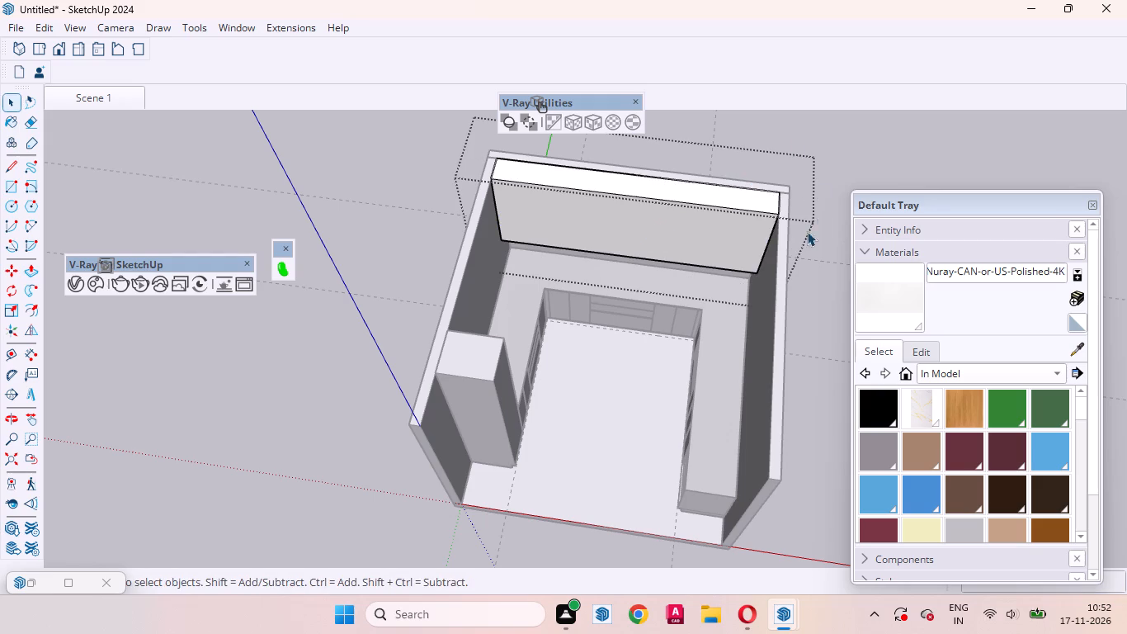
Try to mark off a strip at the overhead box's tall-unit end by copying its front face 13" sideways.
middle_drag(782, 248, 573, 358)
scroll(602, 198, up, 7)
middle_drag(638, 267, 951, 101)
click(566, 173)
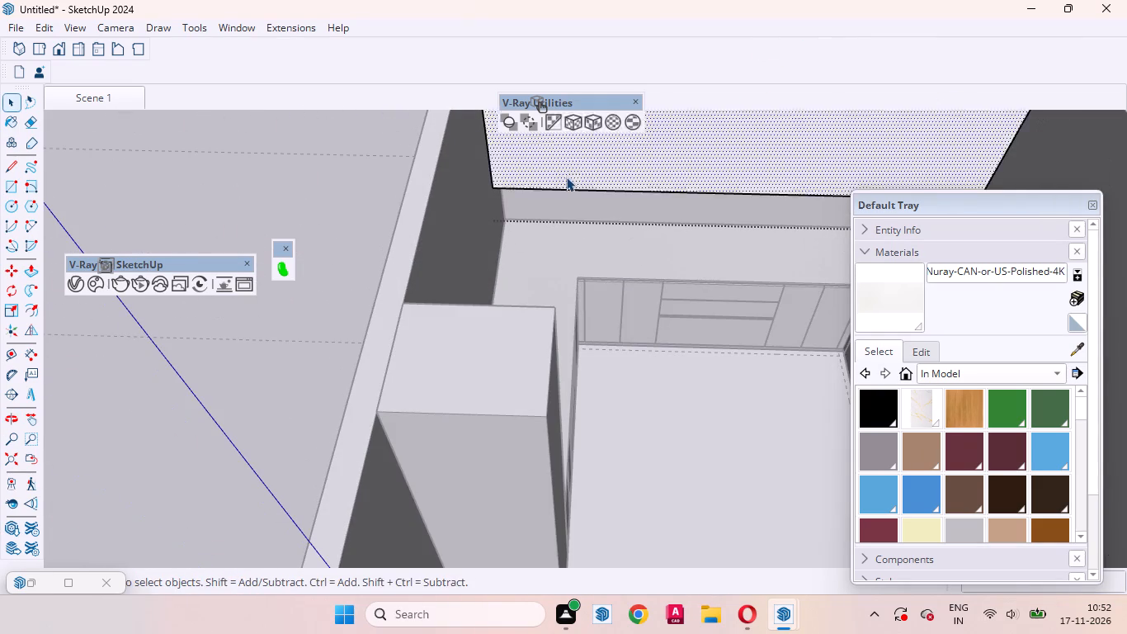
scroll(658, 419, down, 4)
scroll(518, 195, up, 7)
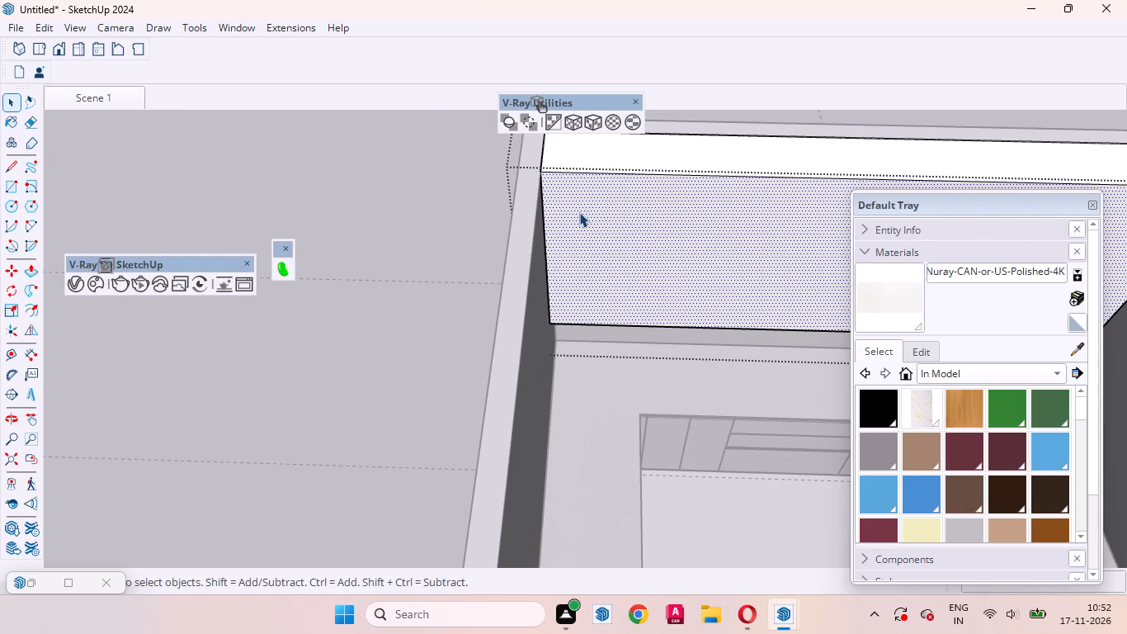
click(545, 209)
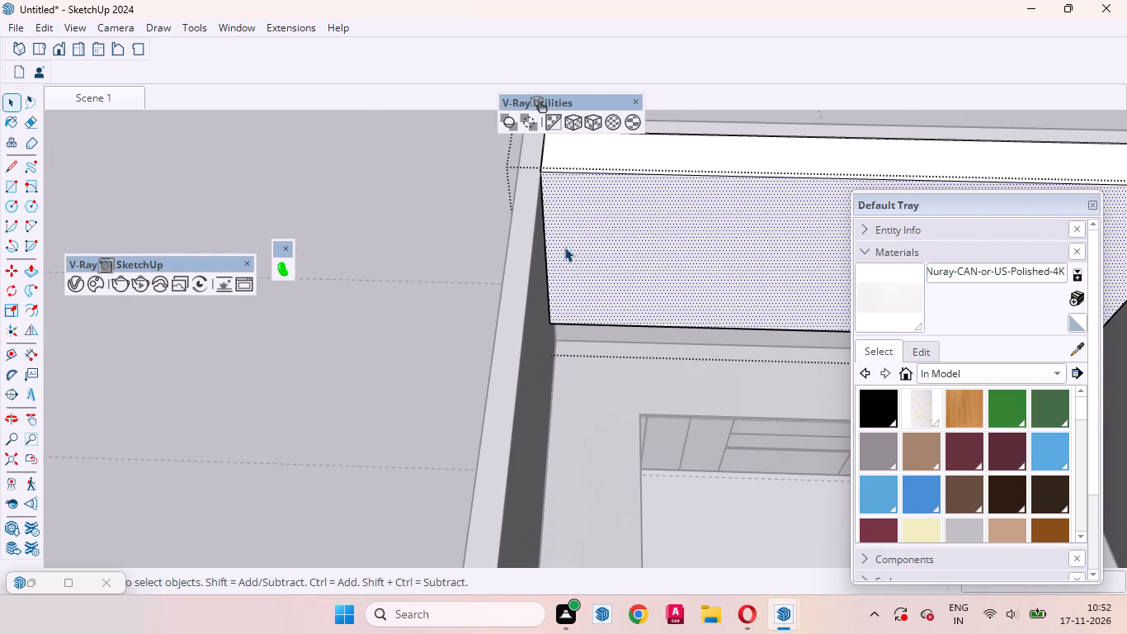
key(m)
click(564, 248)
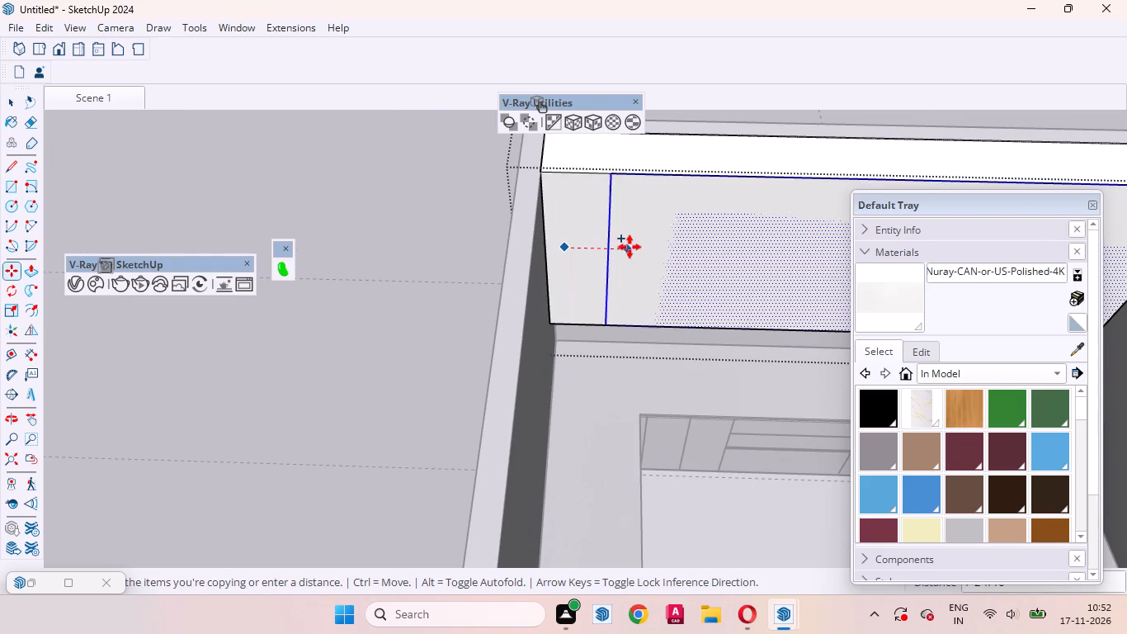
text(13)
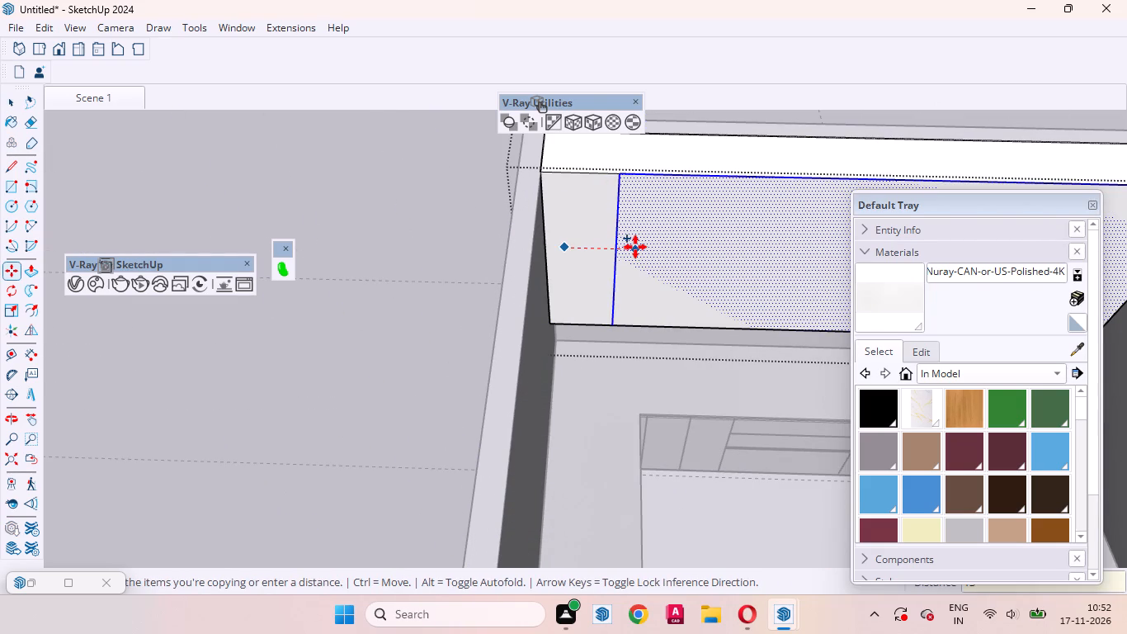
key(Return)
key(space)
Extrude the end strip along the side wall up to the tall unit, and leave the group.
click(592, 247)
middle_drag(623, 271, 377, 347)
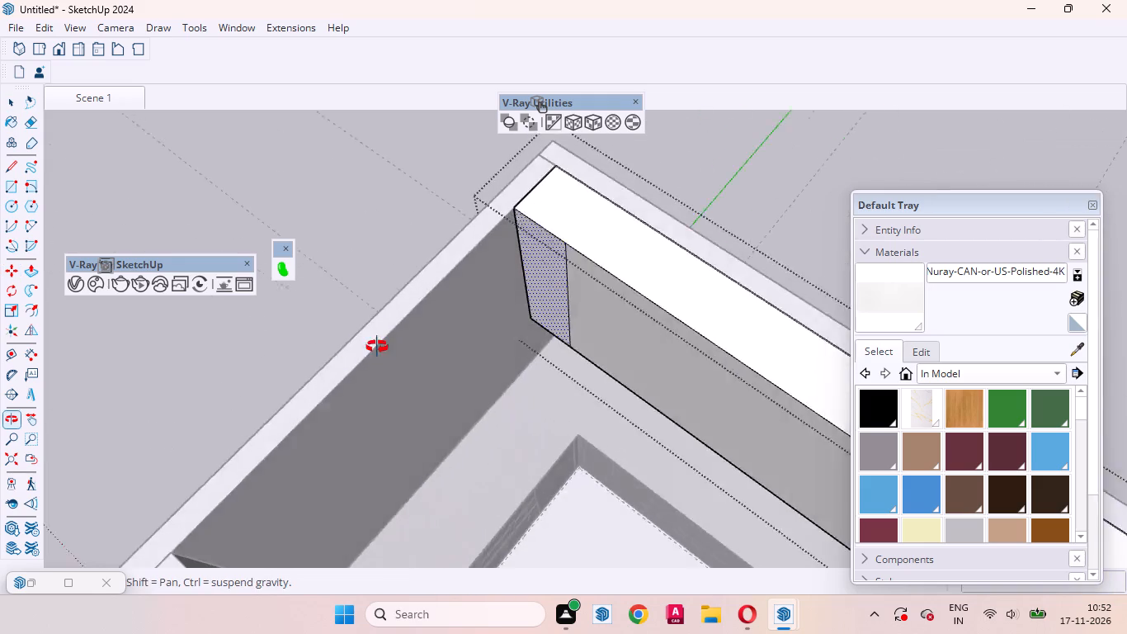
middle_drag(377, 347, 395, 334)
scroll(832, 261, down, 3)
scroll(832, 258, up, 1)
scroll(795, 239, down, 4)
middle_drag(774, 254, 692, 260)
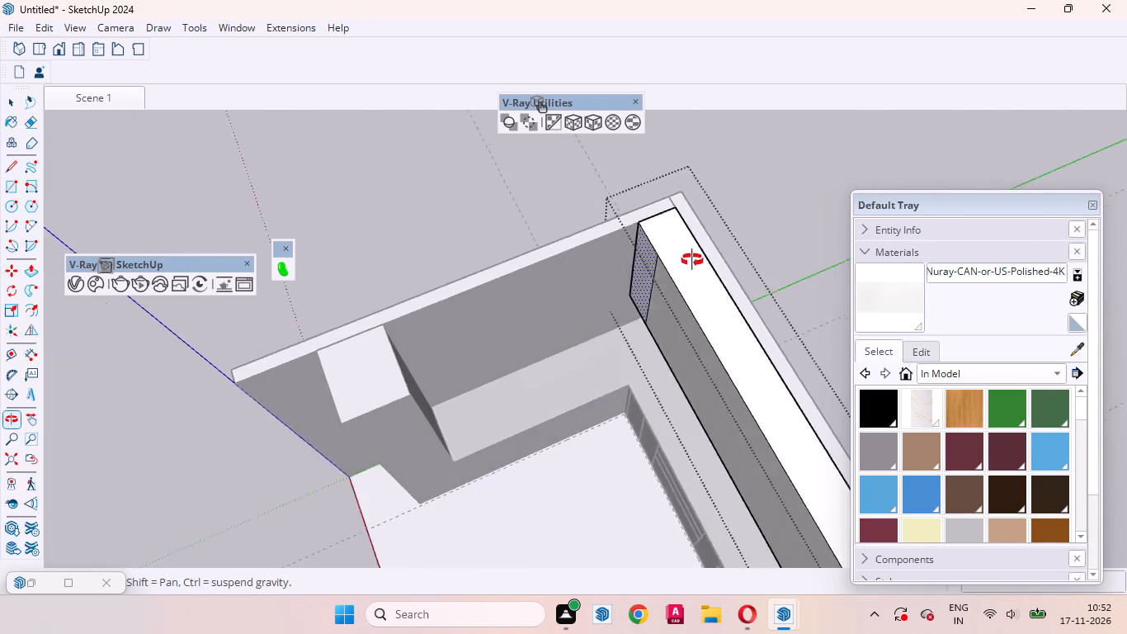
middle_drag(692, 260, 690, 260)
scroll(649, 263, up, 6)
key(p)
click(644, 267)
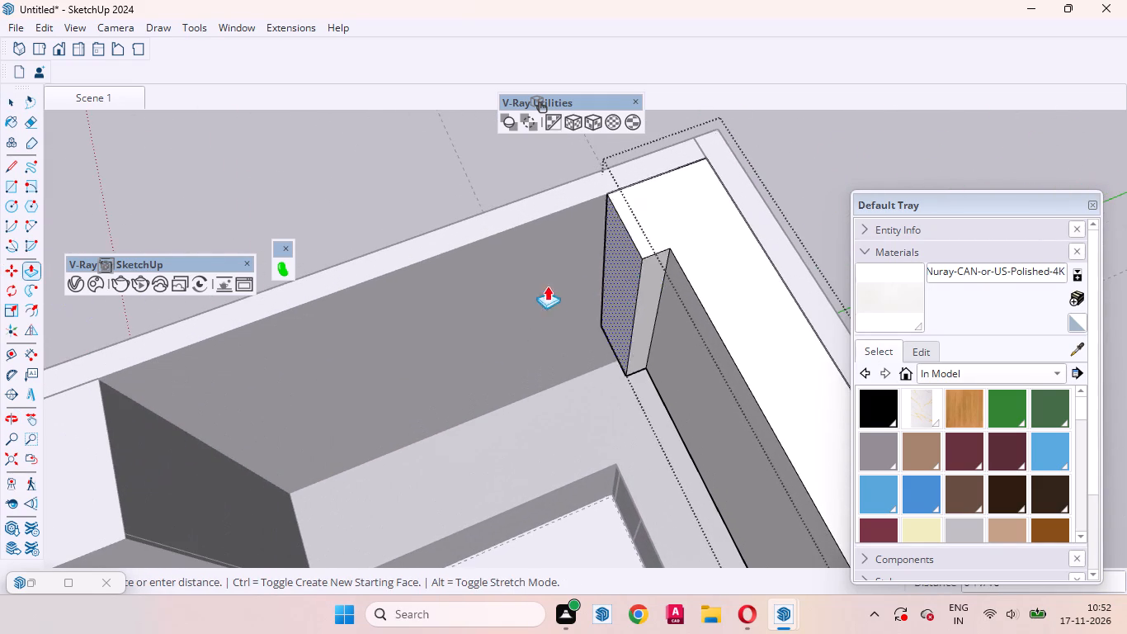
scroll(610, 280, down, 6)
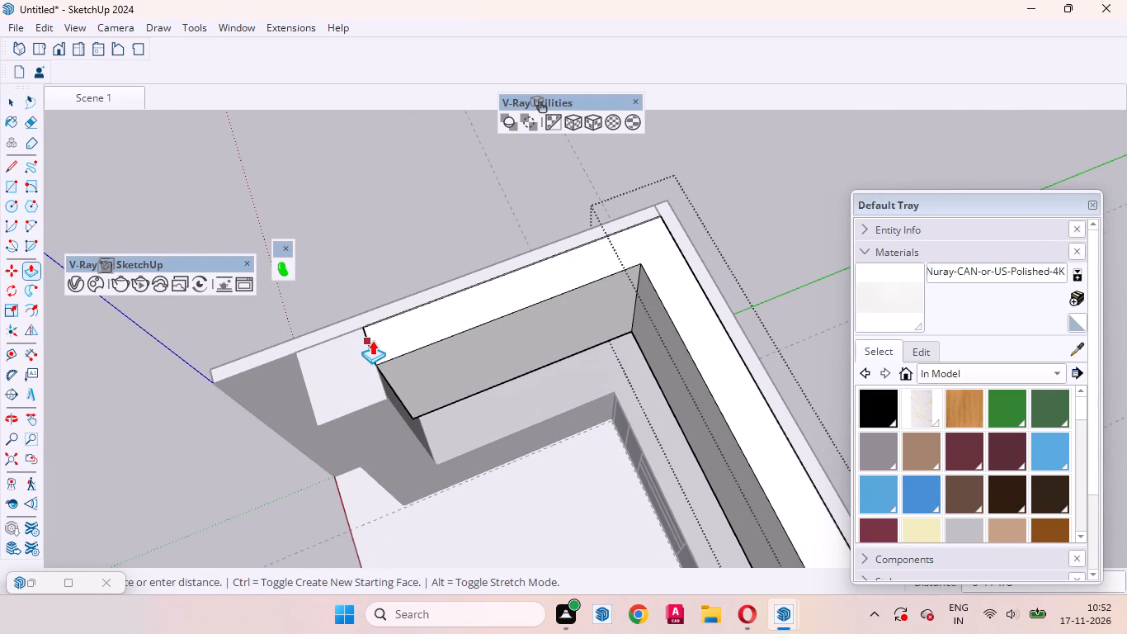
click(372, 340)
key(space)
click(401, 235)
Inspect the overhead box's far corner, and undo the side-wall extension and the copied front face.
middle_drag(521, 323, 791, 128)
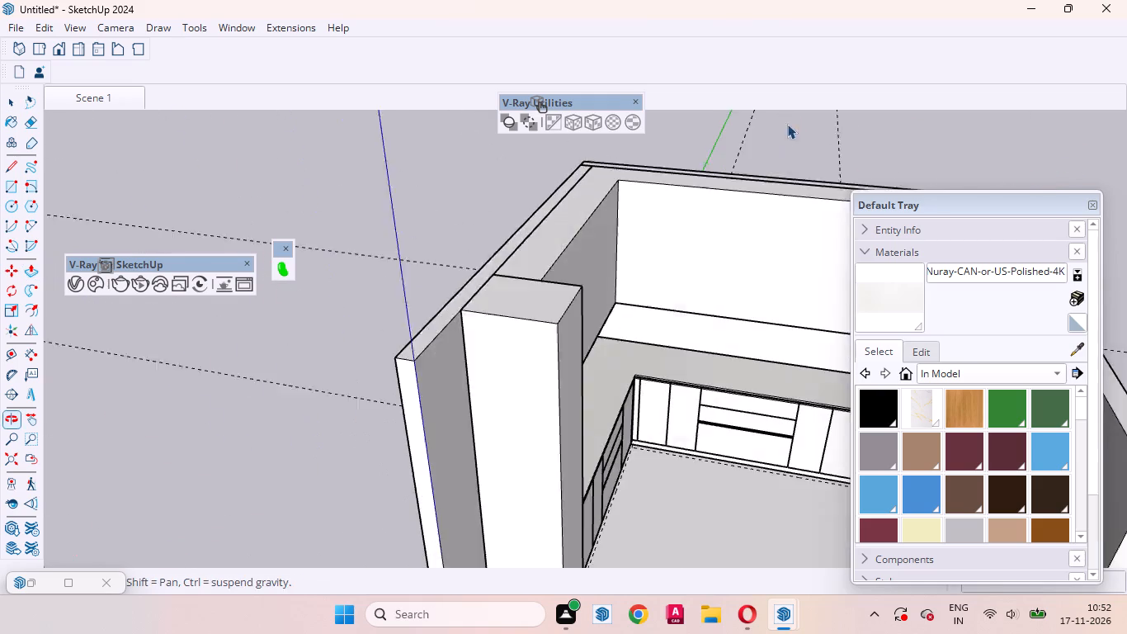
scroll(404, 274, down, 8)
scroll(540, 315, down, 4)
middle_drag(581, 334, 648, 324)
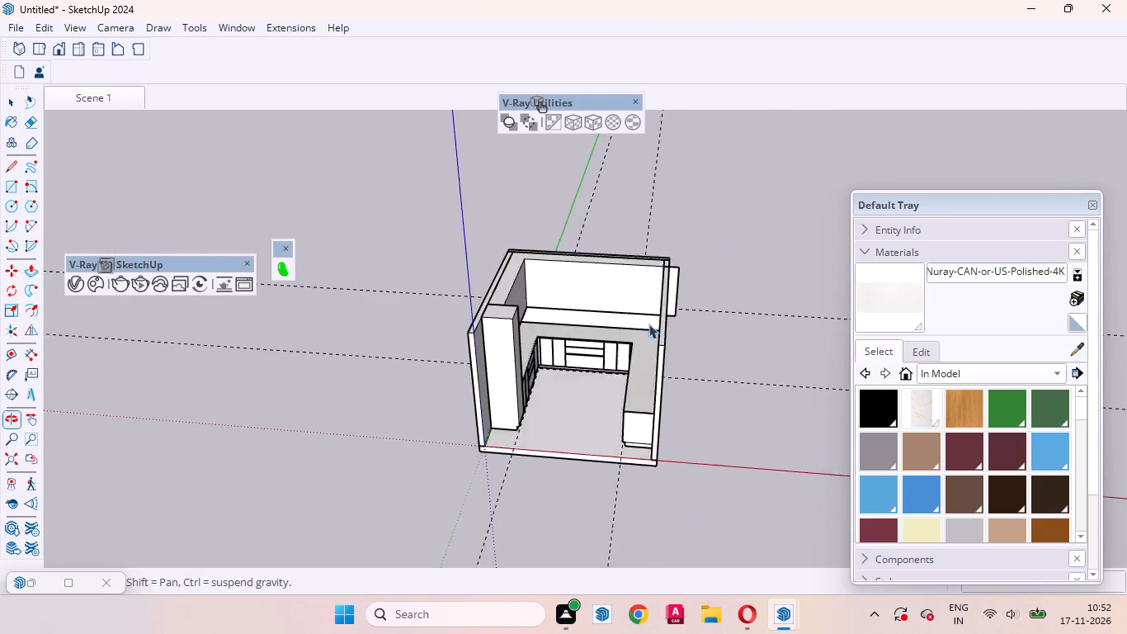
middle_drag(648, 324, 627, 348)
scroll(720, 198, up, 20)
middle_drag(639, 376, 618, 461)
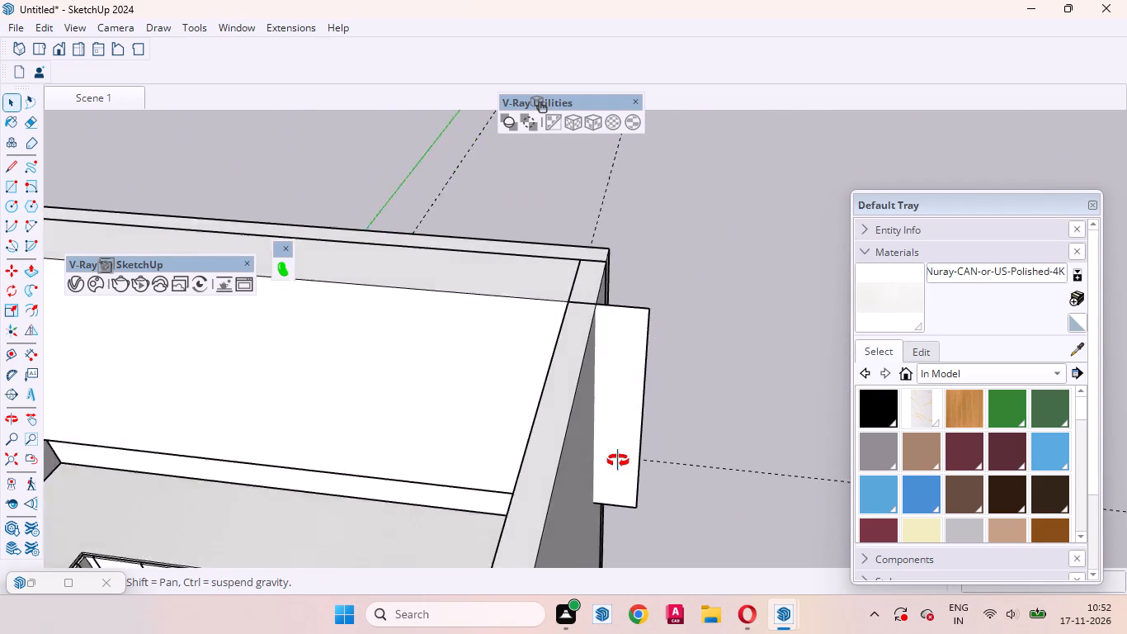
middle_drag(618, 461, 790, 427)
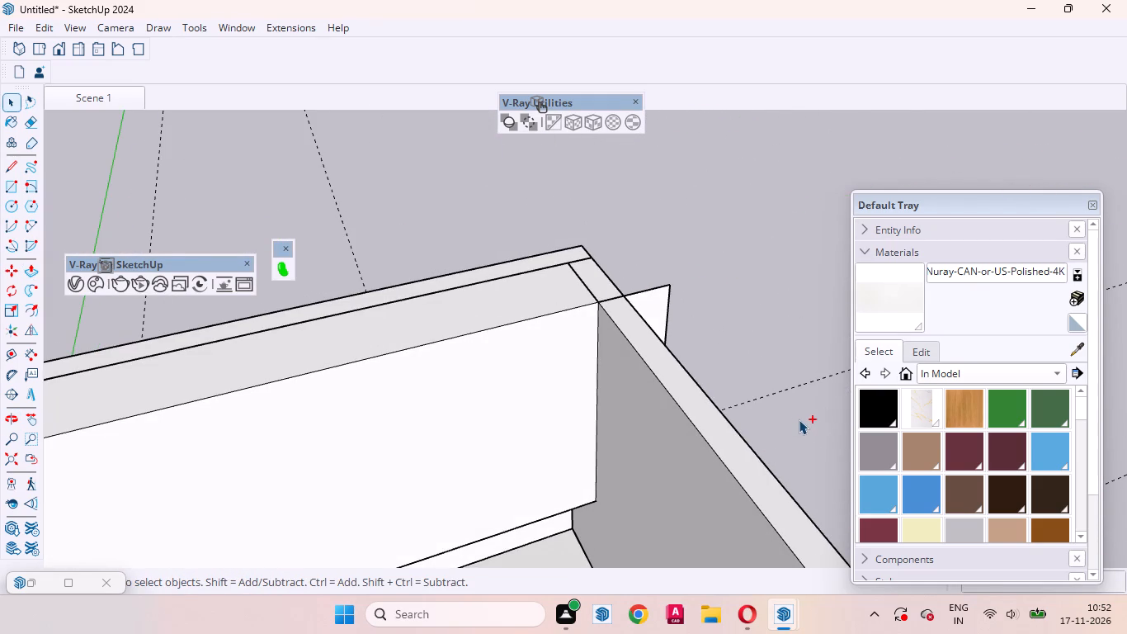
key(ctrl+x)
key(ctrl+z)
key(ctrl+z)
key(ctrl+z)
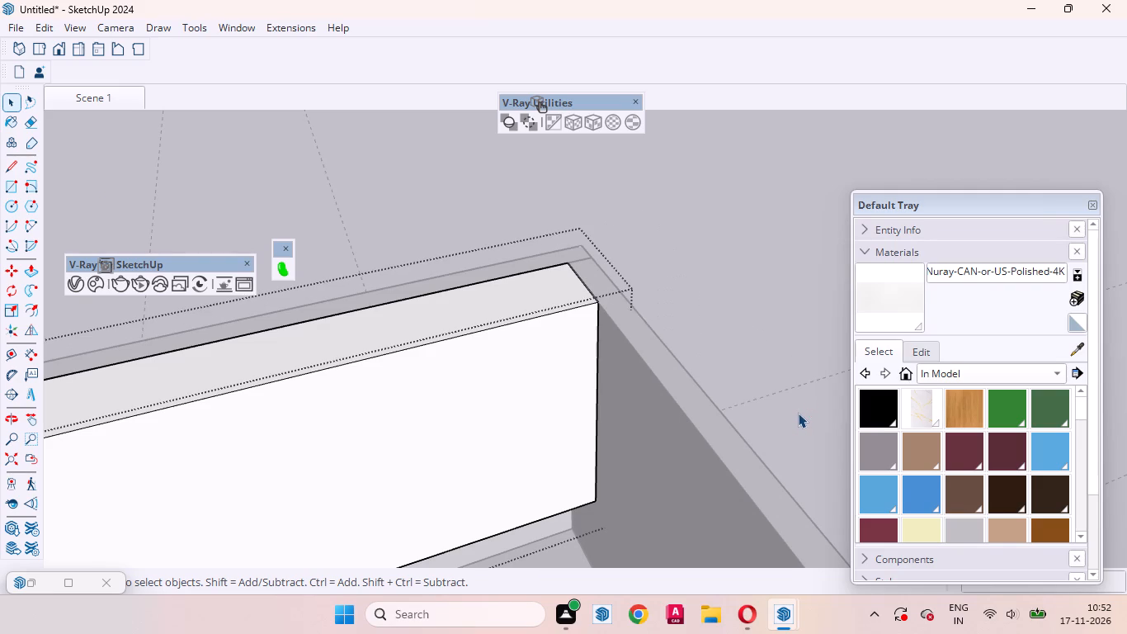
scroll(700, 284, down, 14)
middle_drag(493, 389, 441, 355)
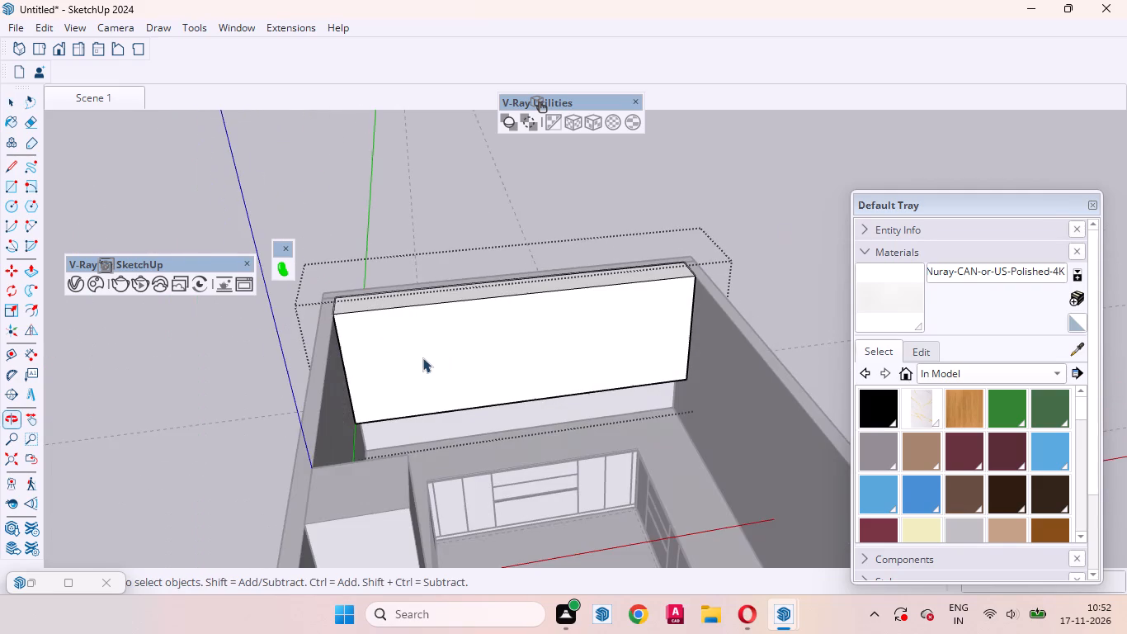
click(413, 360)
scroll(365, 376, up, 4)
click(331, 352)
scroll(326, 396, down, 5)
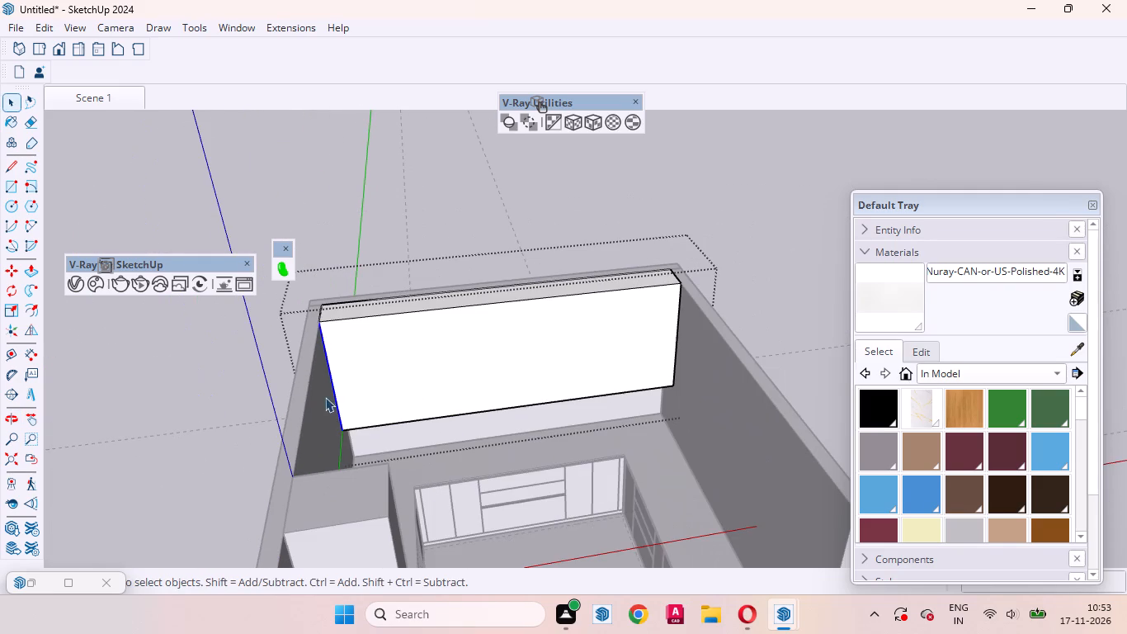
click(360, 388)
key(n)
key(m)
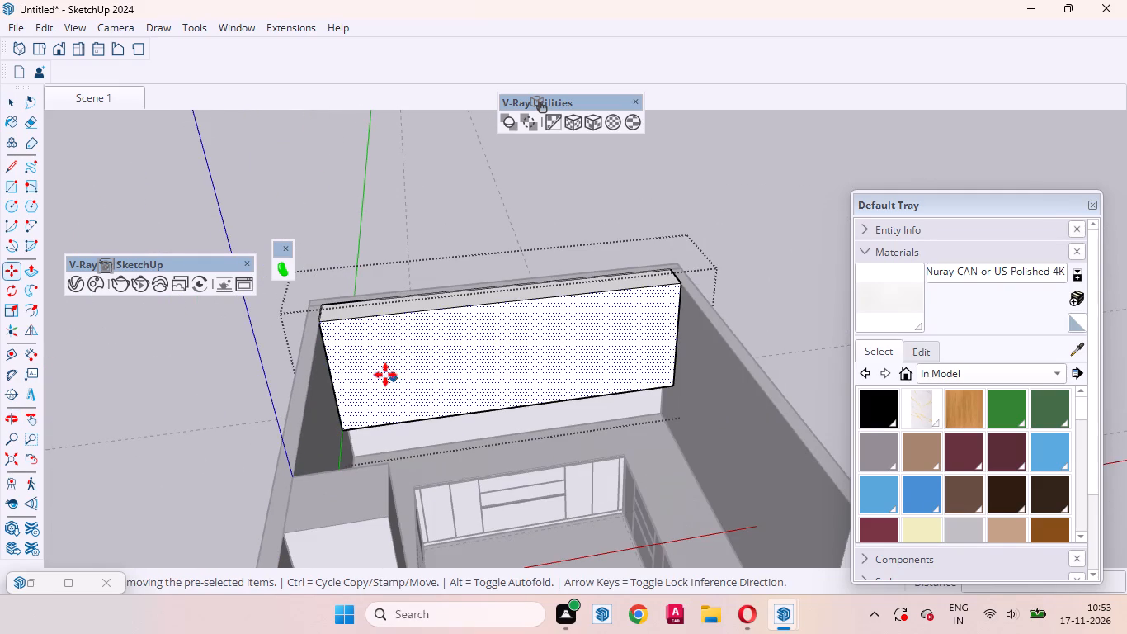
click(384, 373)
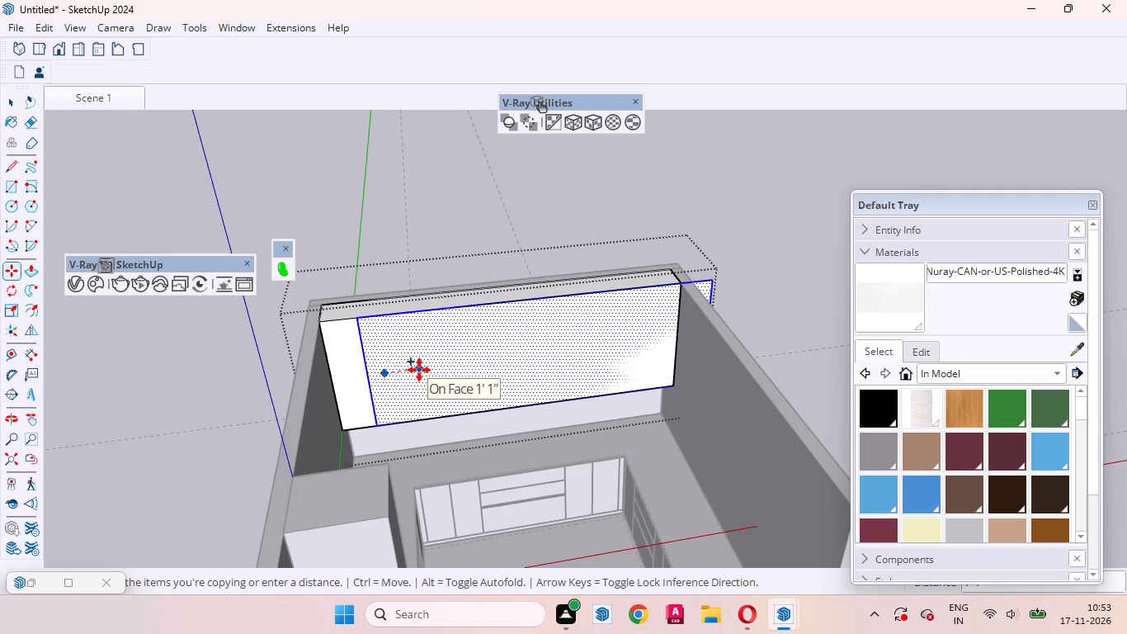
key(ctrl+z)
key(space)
Copy the front face's vertical edge at the tall-unit end 13" along the overhead box, and select the resulting strip.
click(455, 370)
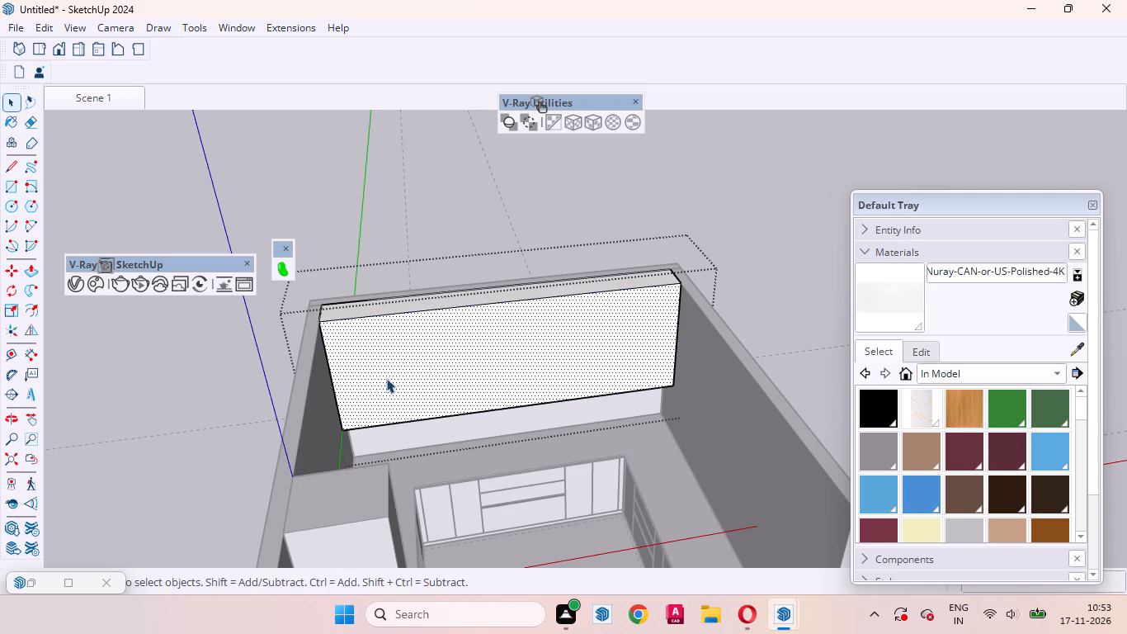
click(332, 373)
key(m)
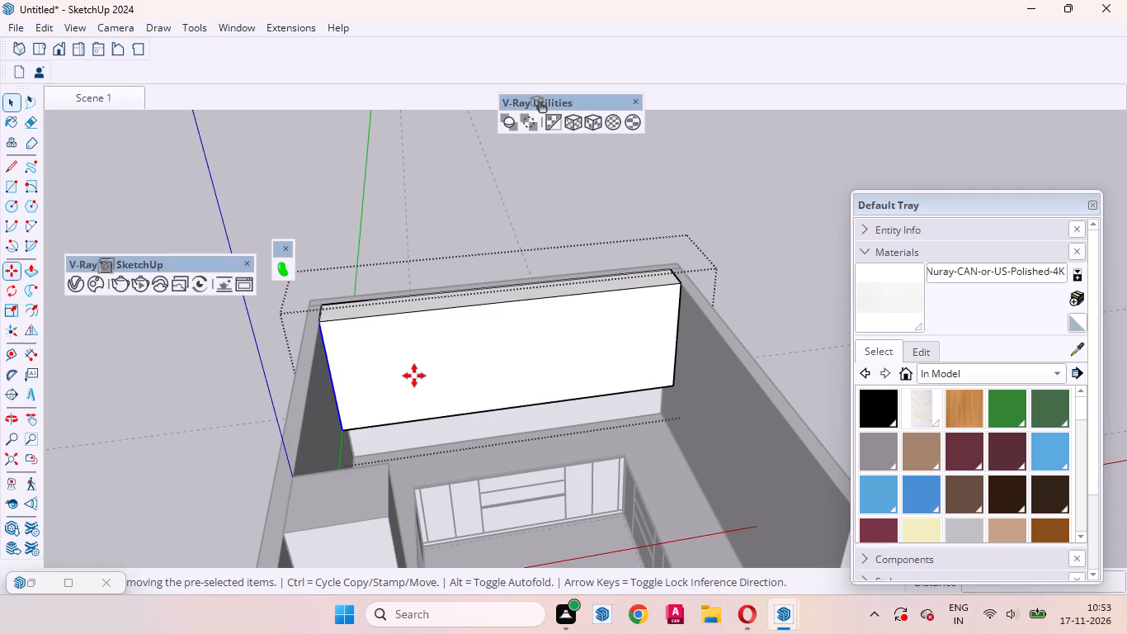
click(399, 378)
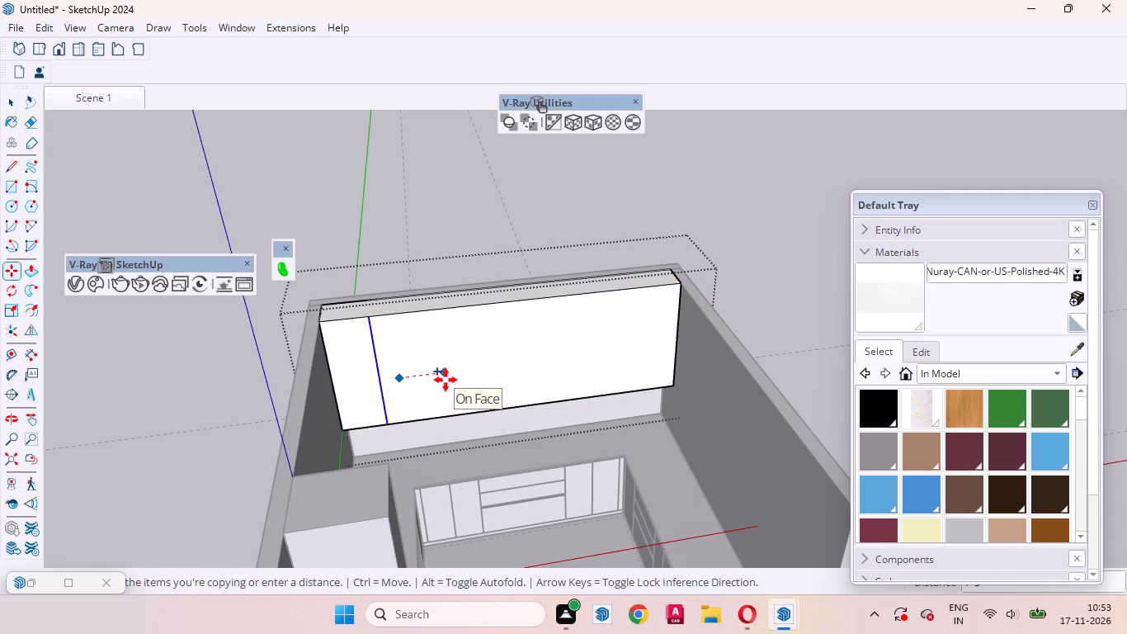
text(13)
key(Return)
key(space)
click(359, 376)
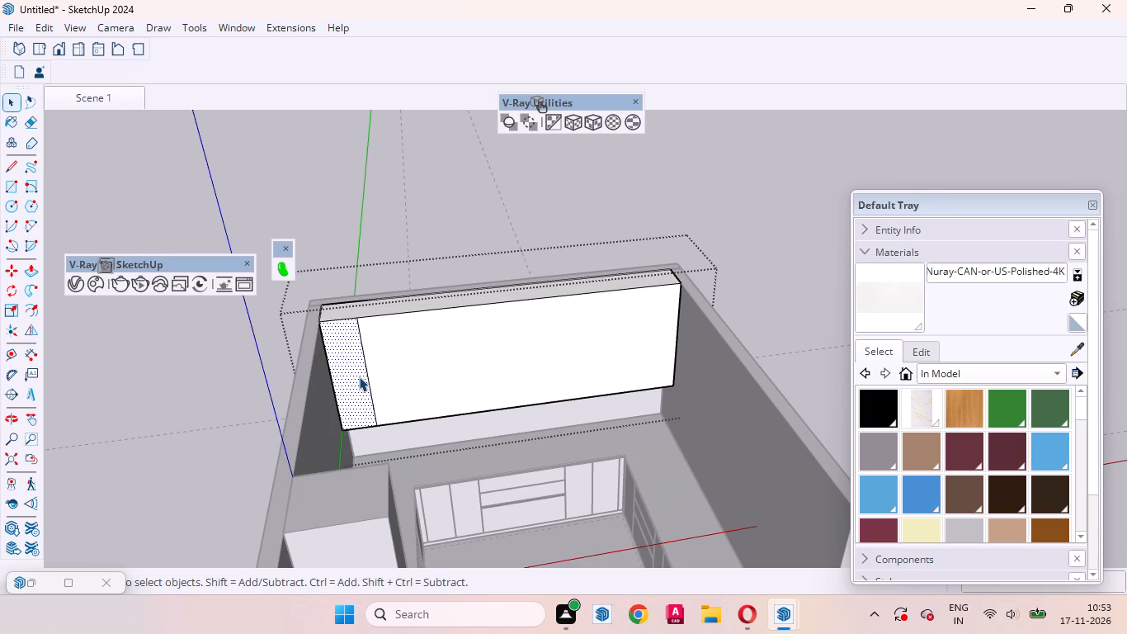
Extrude the 13" end strip along the side wall toward the tall unit, repeating the last push/pull distance.
key(p)
double_click(359, 376)
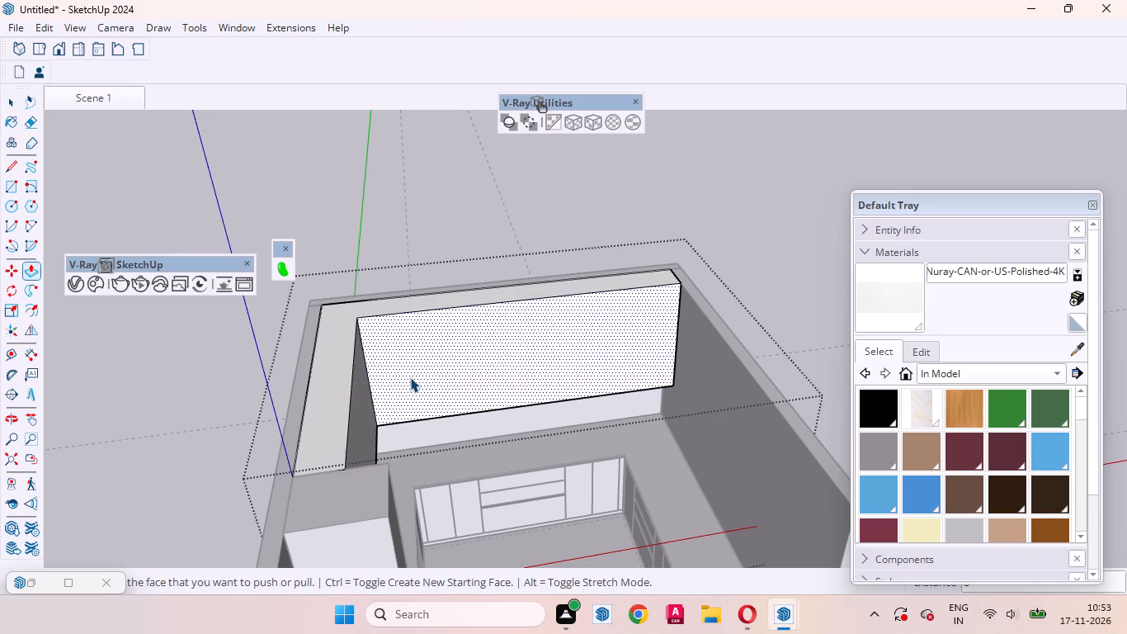
key(space)
Copy the front face's vertical edge at the end opposite the tall unit 13" inward along the overhead box.
scroll(394, 435, down, 9)
middle_drag(446, 411, 609, 510)
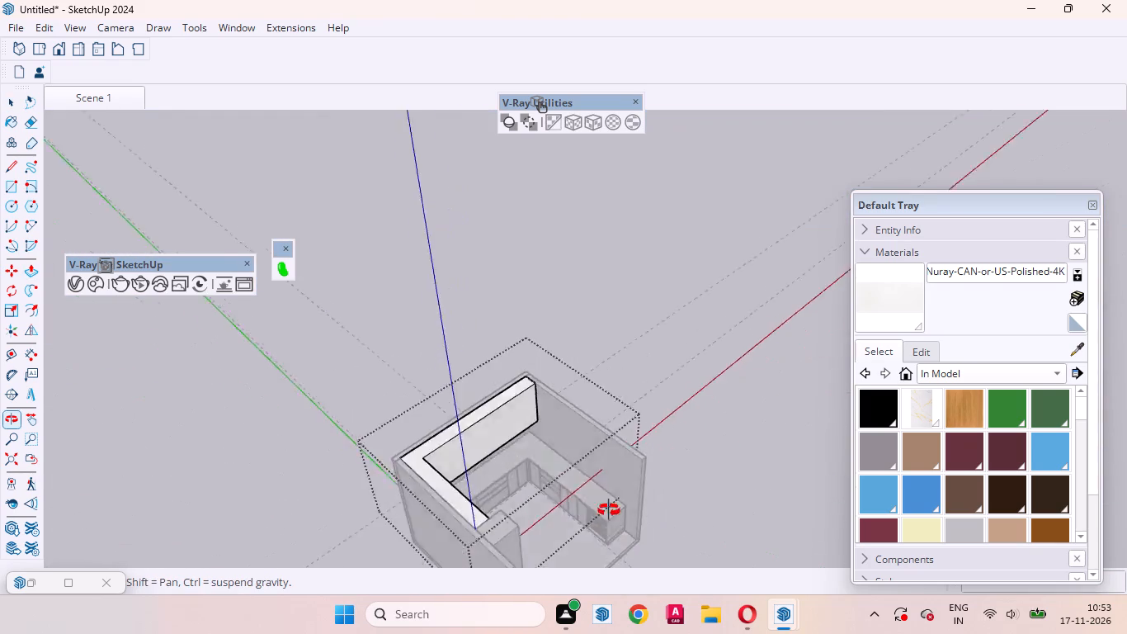
middle_drag(609, 510, 607, 535)
scroll(545, 433, up, 9)
click(514, 403)
middle_drag(568, 381, 455, 377)
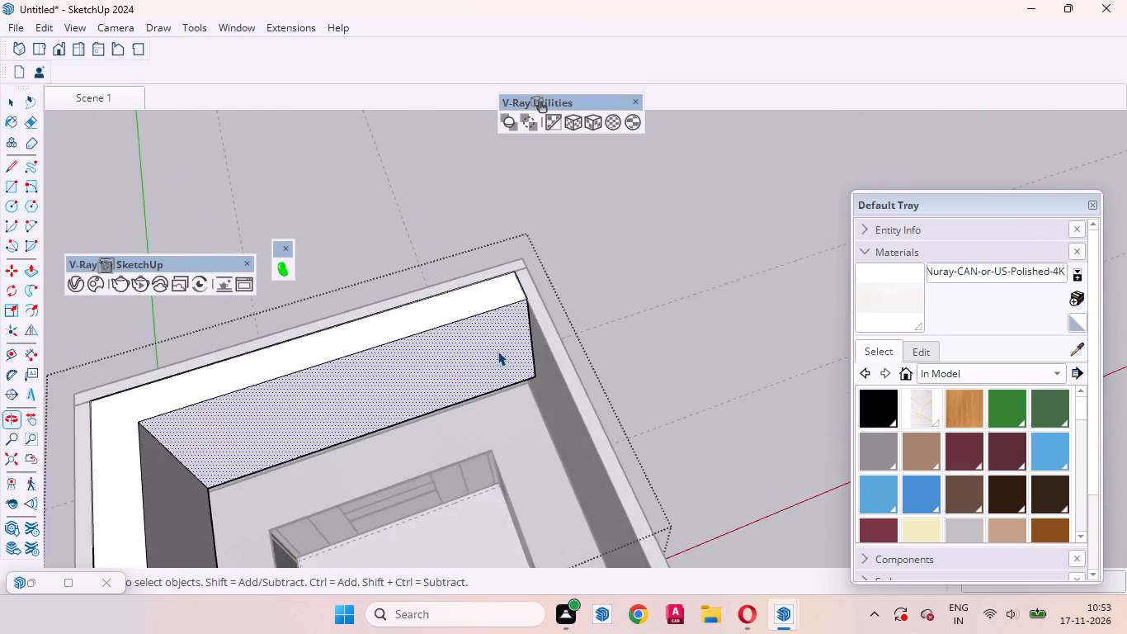
scroll(500, 341, up, 6)
click(540, 300)
key(m)
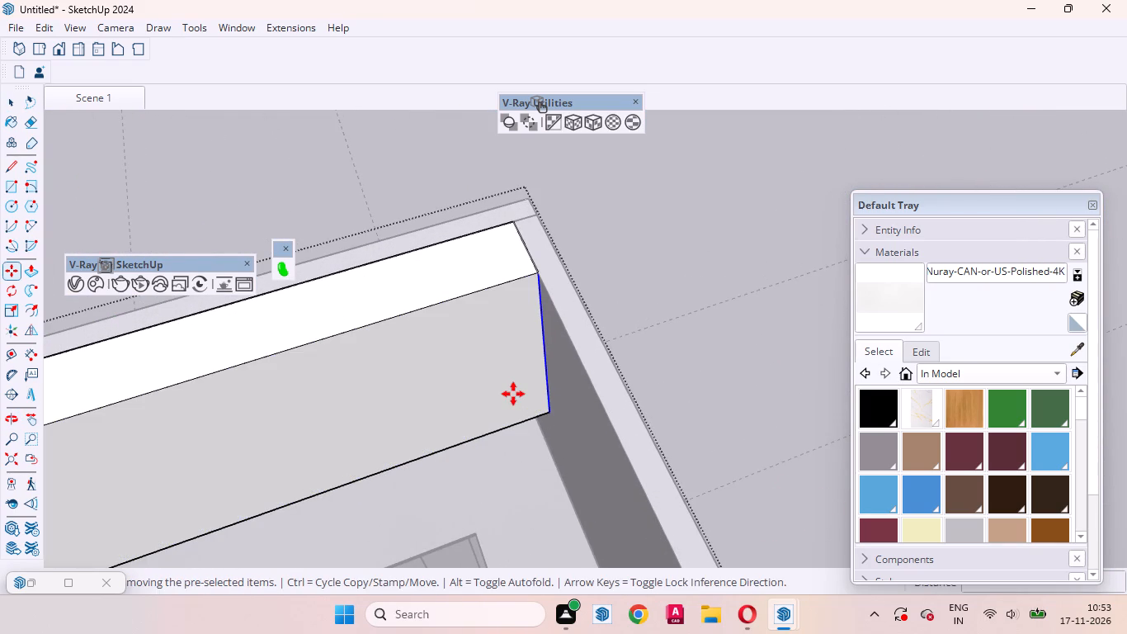
click(516, 394)
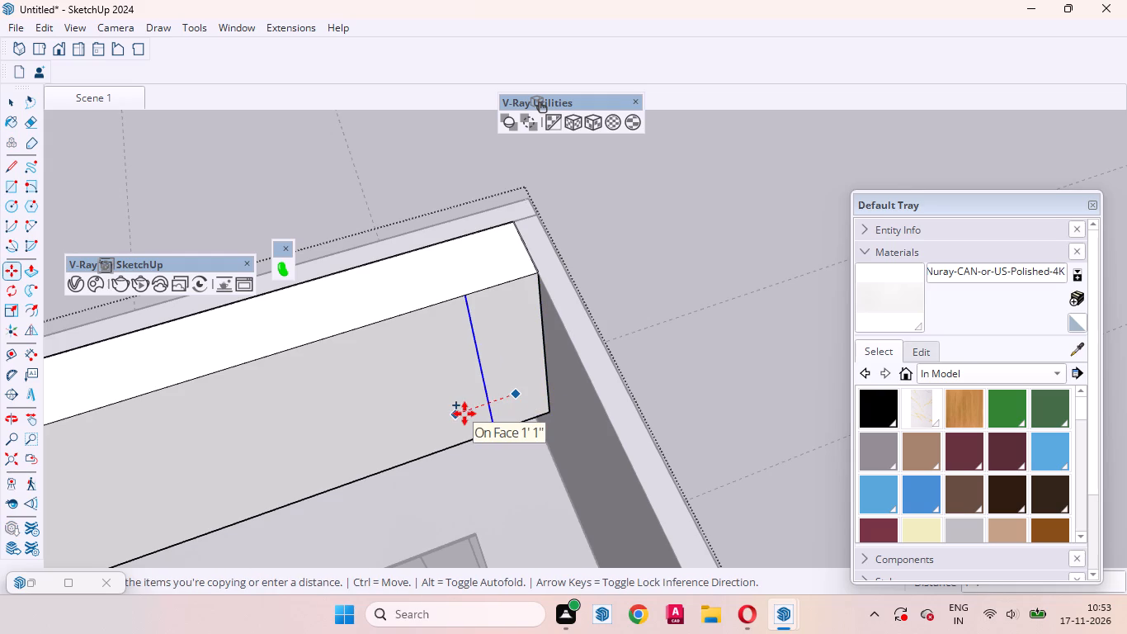
text(13)
key(Return)
key(space)
Extrude the new end strip along the opposite side wall by the same distance, and leave the group.
click(518, 362)
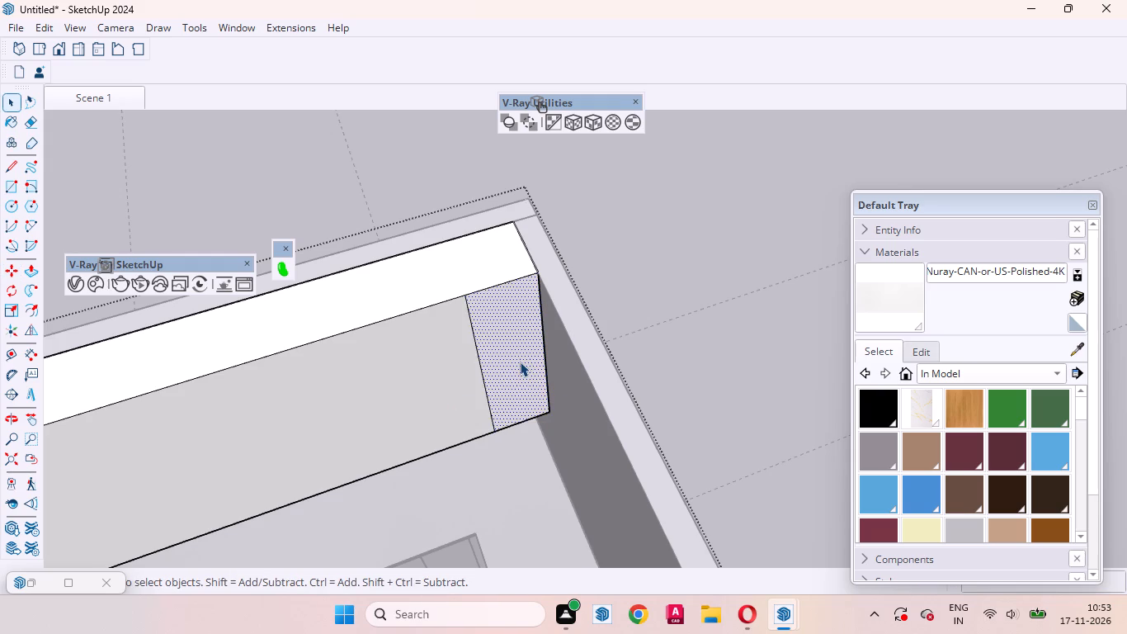
key(p)
double_click(520, 362)
key(space)
scroll(561, 282, down, 3)
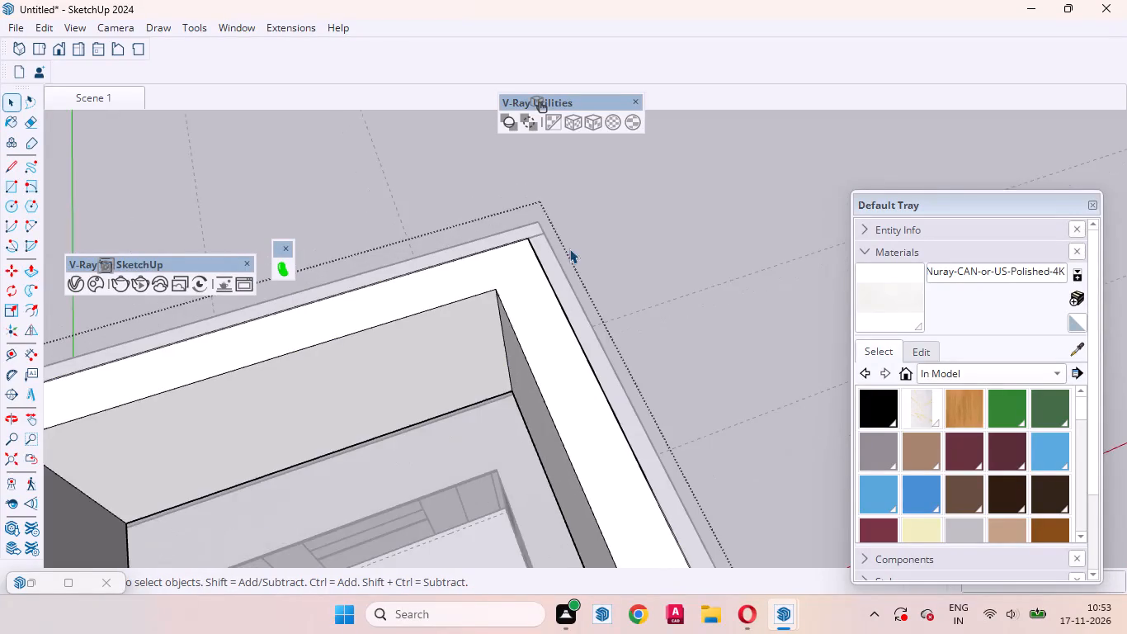
scroll(569, 248, down, 11)
middle_drag(603, 470, 799, 370)
click(756, 349)
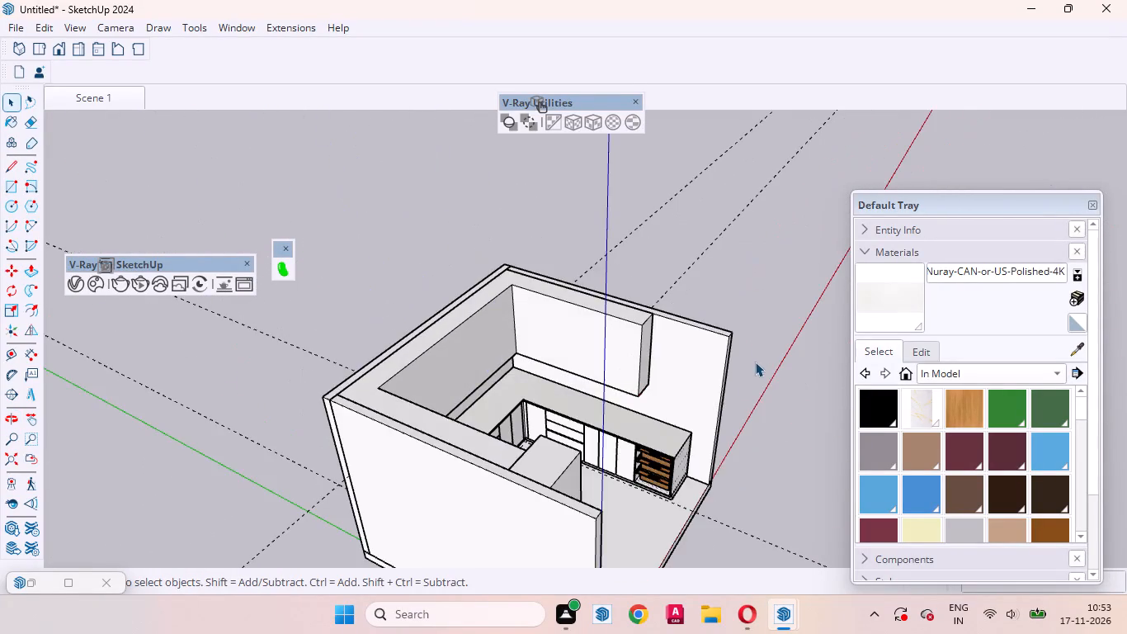
Extend the new side-wall overhead box's end face to line up with the end of the counter below, and leave the group.
scroll(728, 407, up, 11)
triple_click(623, 344)
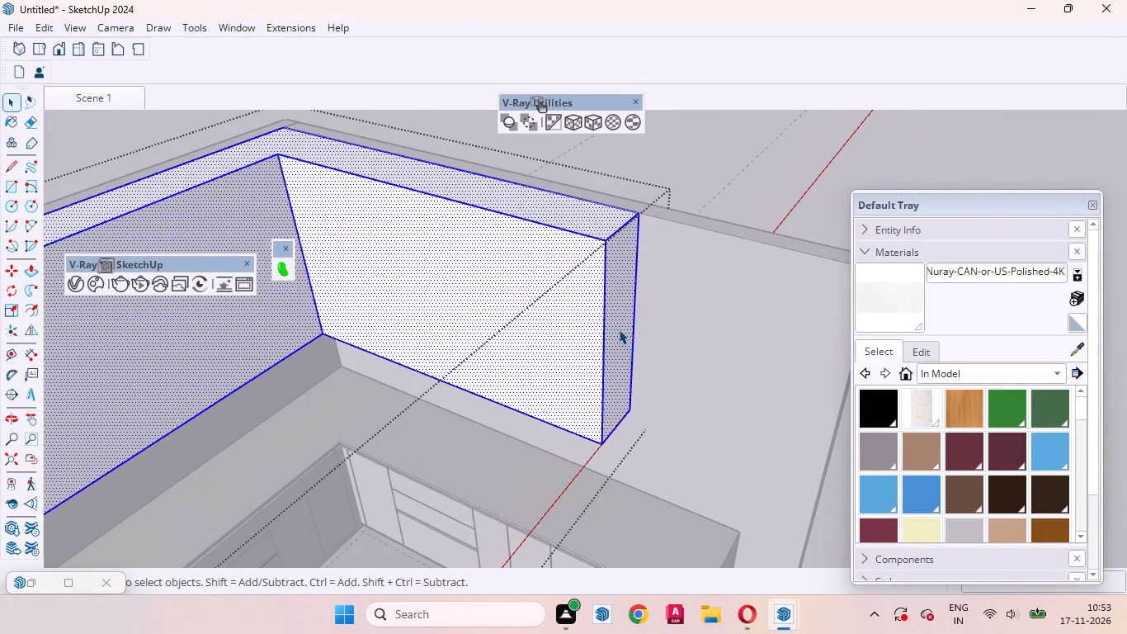
click(619, 329)
key(p)
click(623, 340)
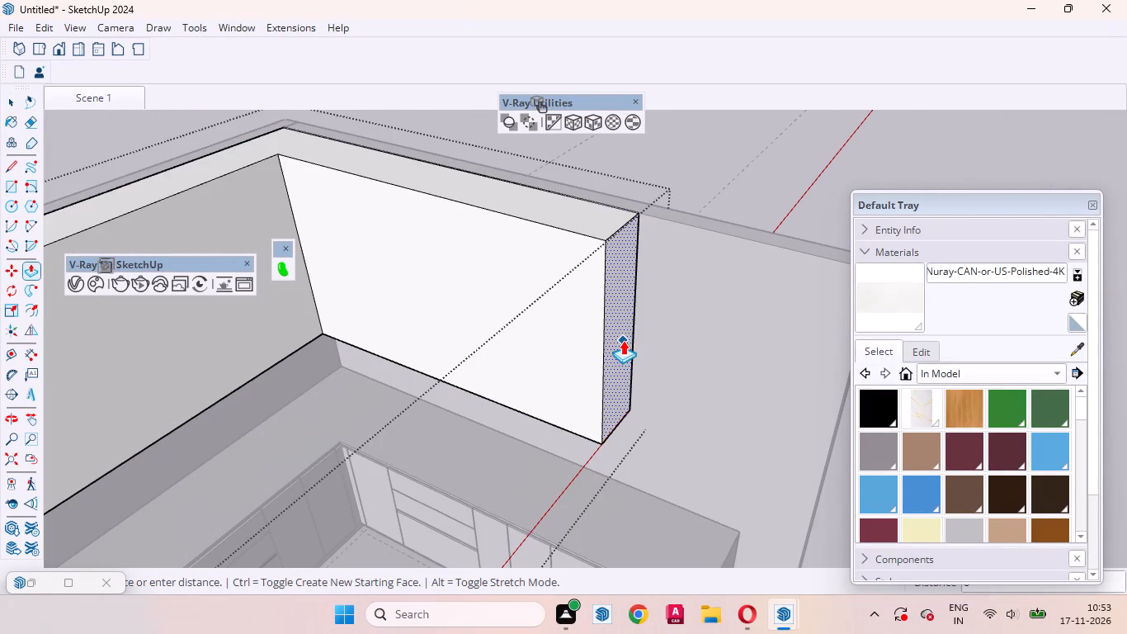
scroll(633, 354, down, 7)
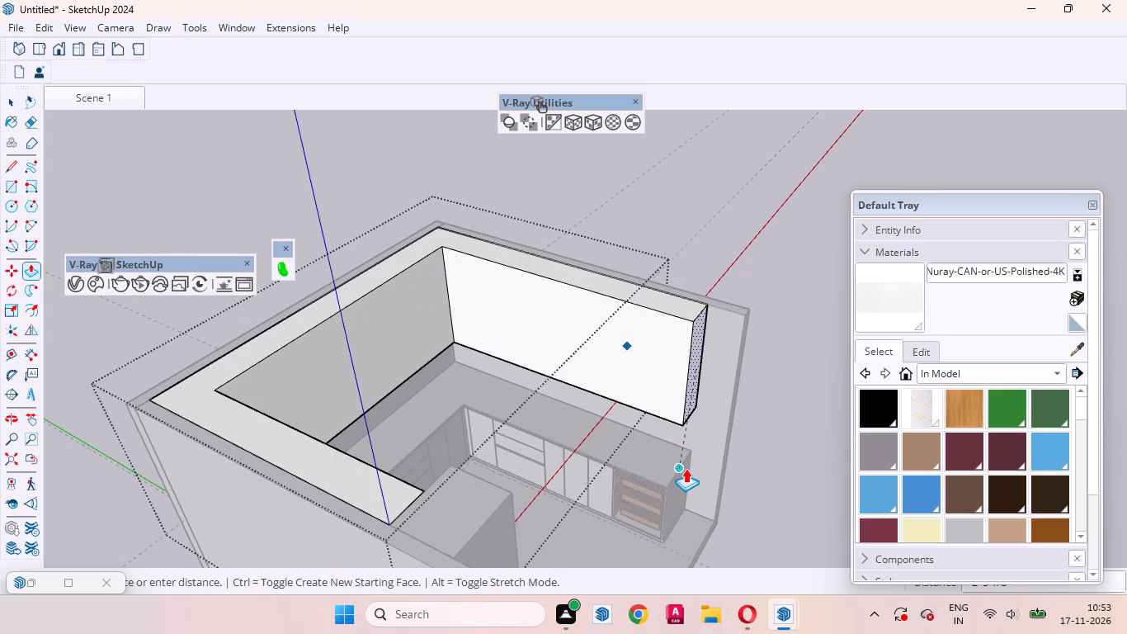
click(686, 468)
key(space)
click(784, 259)
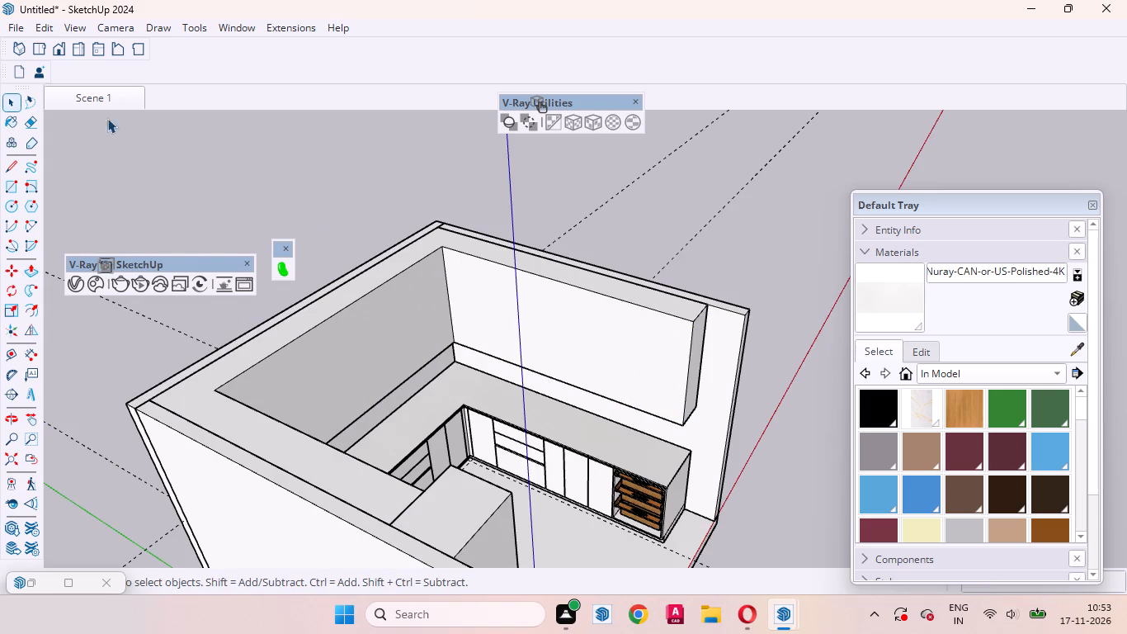
Examine the U-shaped overhead cabinets from Scene 1 and above, and check the height of the back-wall front face.
click(93, 102)
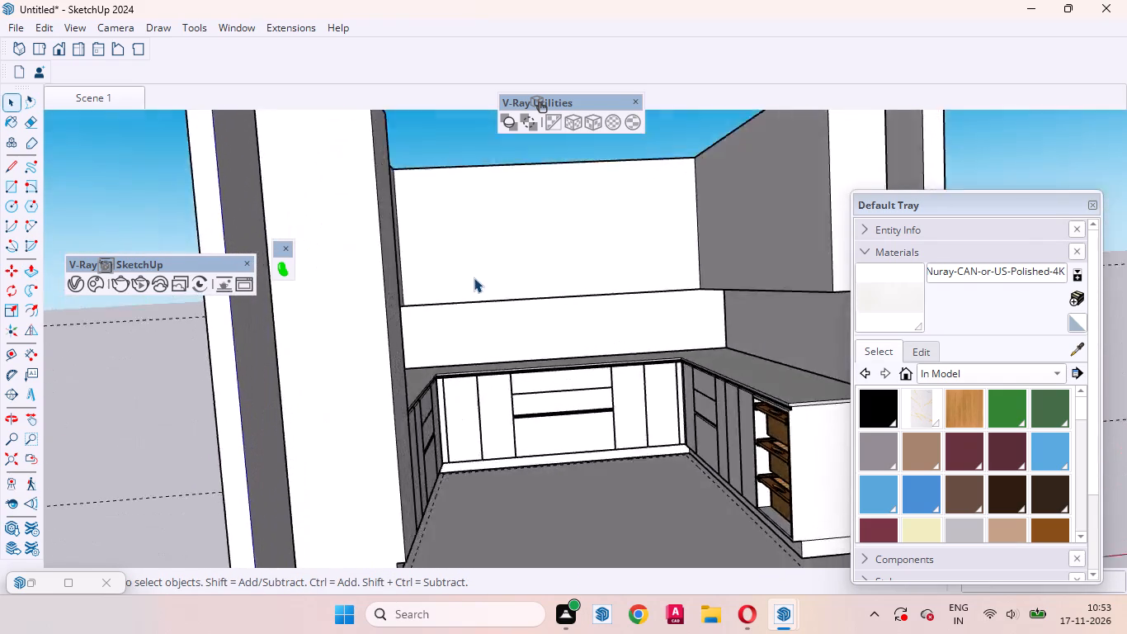
scroll(581, 170, up, 3)
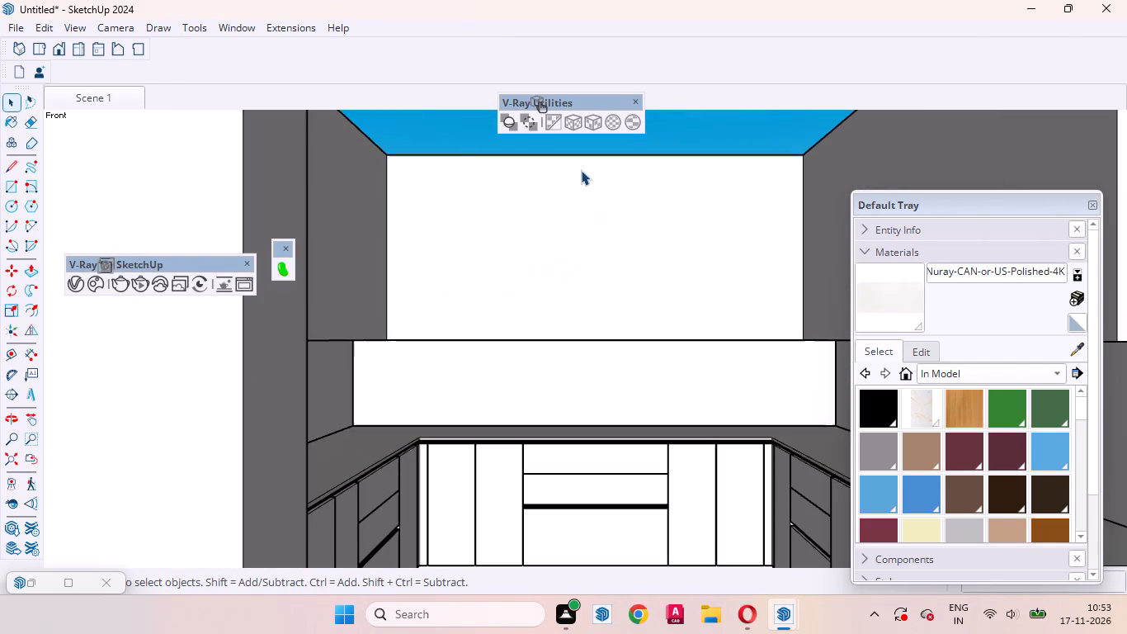
middle_drag(591, 277, 617, 325)
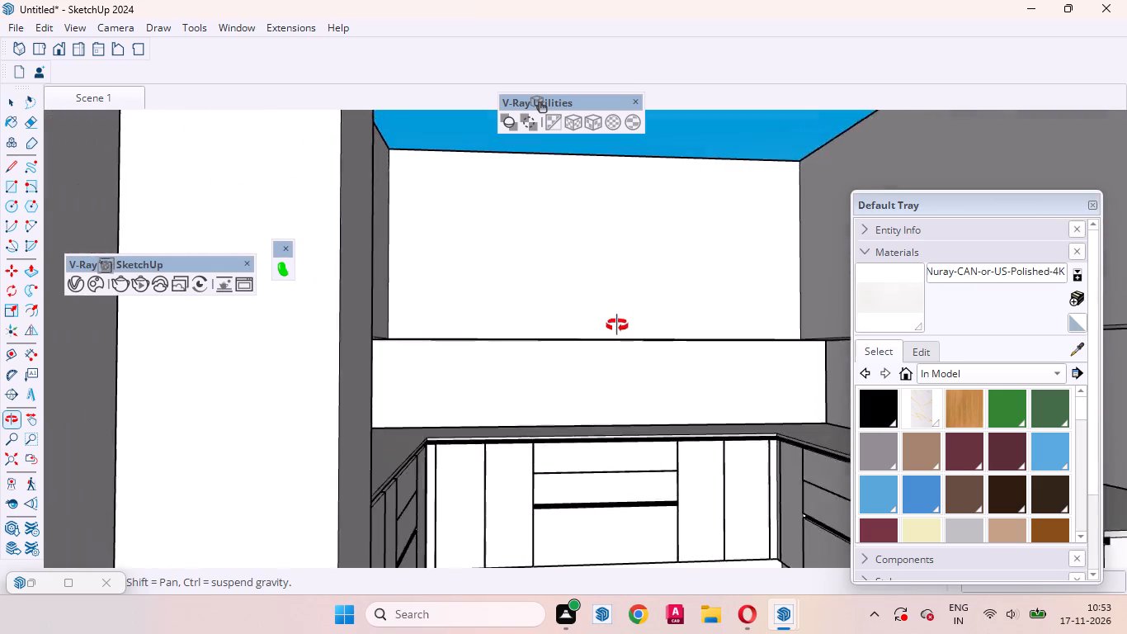
middle_drag(617, 325, 610, 442)
scroll(530, 437, down, 4)
middle_drag(559, 371, 560, 404)
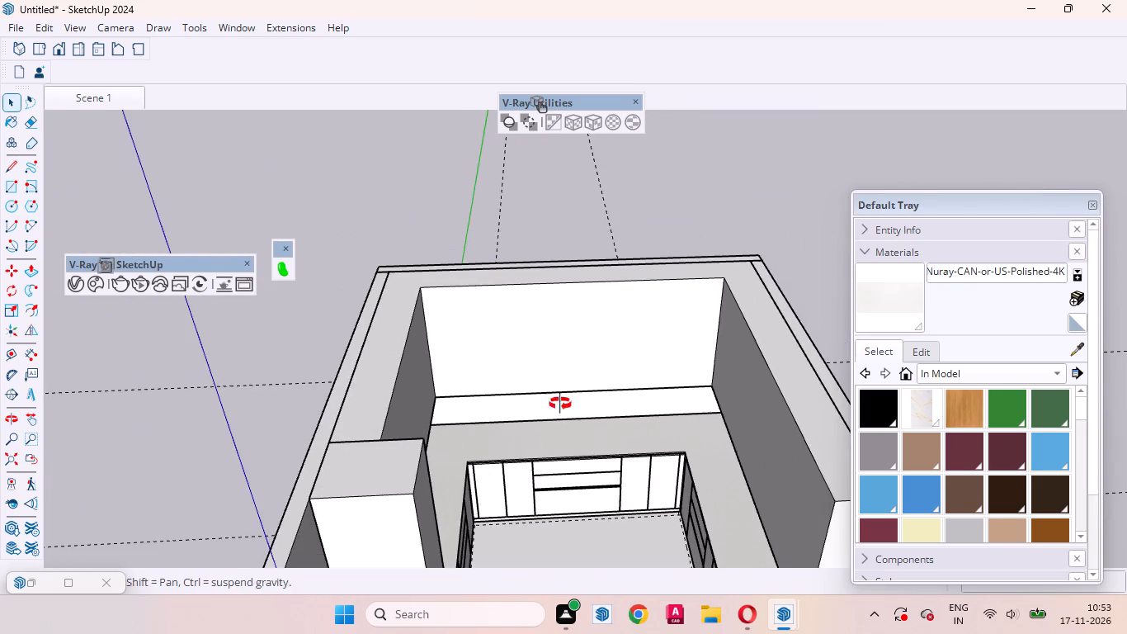
middle_drag(560, 404, 560, 442)
scroll(617, 300, up, 4)
click(554, 268)
double_click(551, 269)
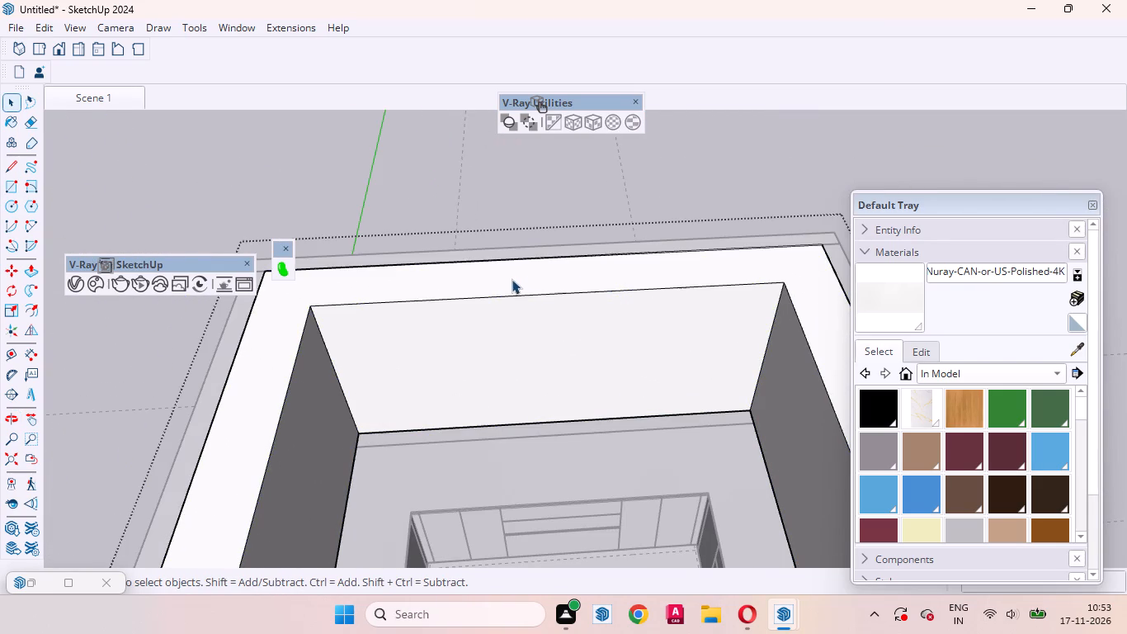
click(512, 279)
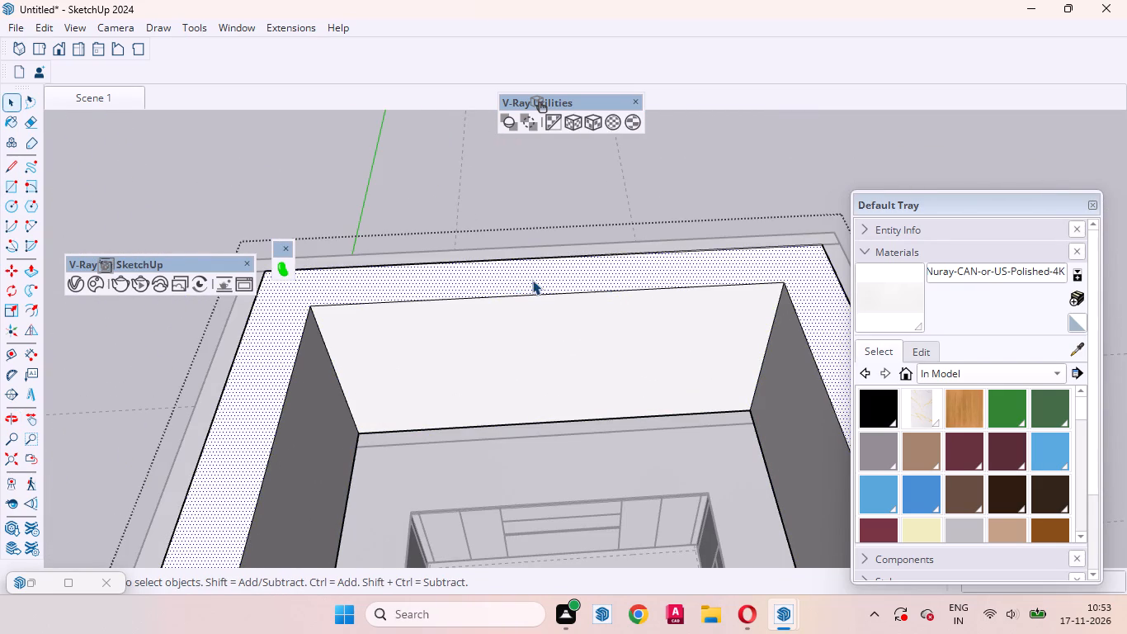
key(space)
middle_drag(533, 334, 489, 229)
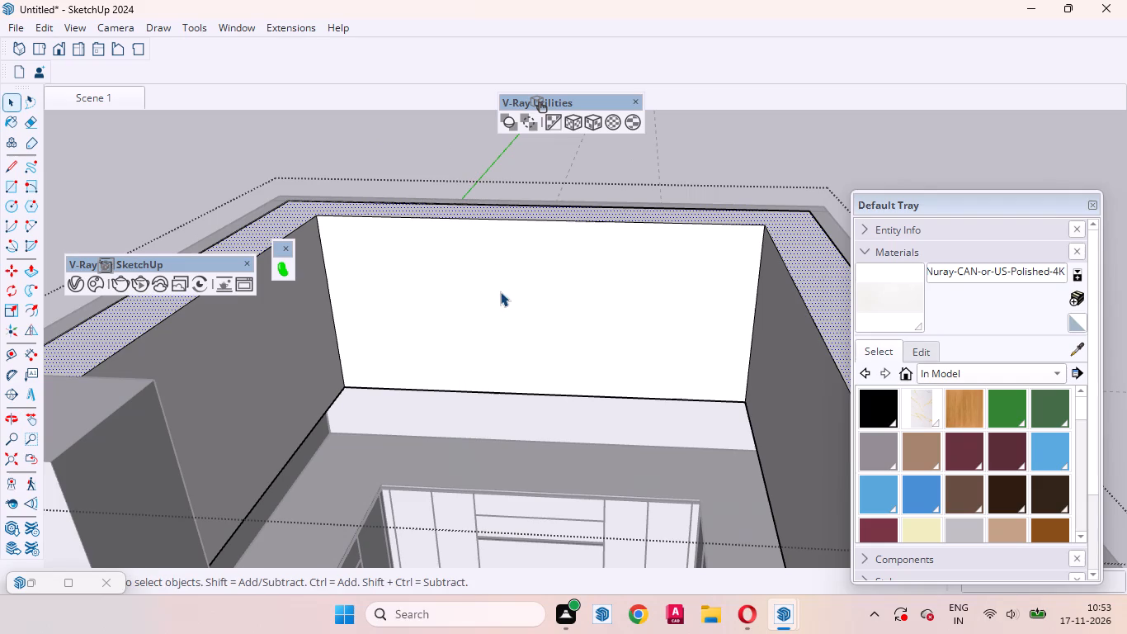
key(d)
click(745, 399)
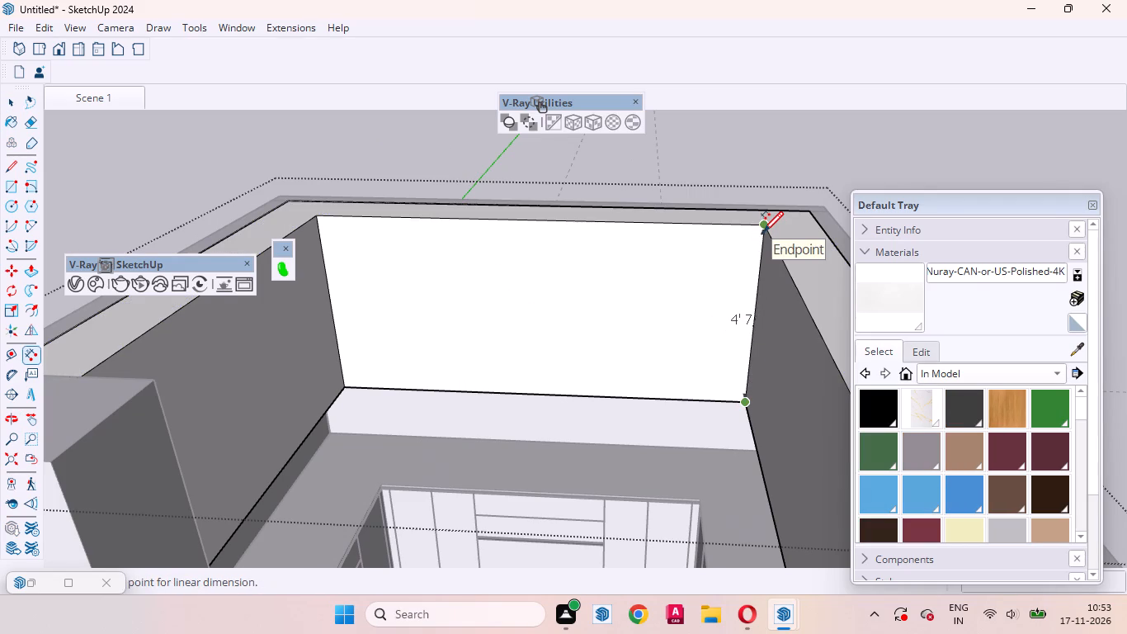
key(space)
Lower the top face of the U-shaped overhead cabinets by 12", and leave the group.
scroll(688, 221, up, 3)
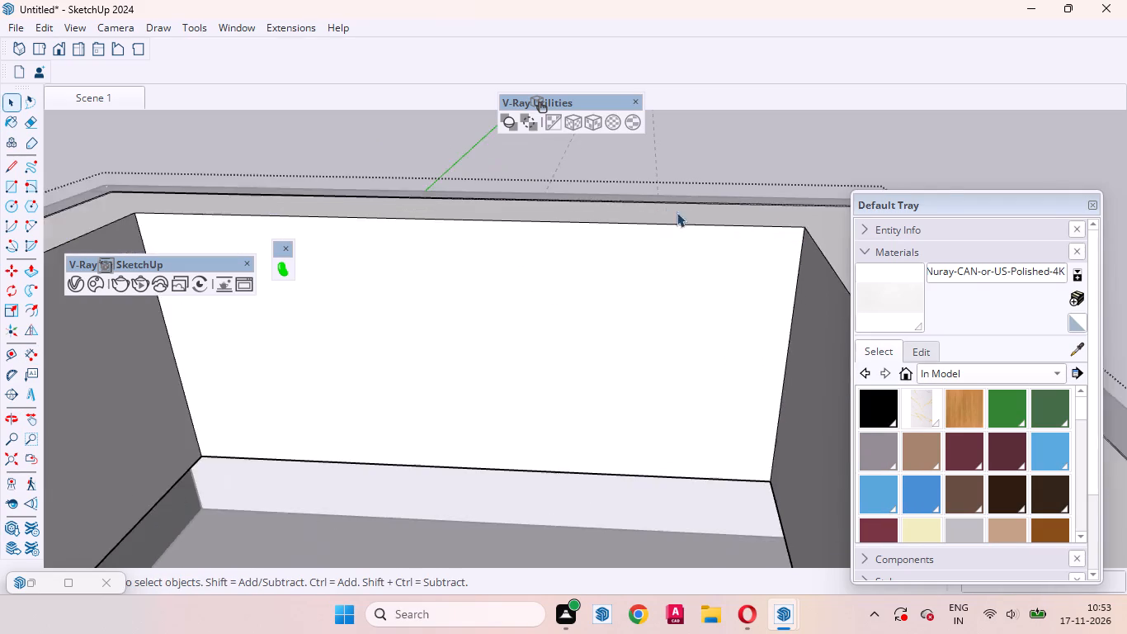
scroll(677, 212, up, 4)
click(651, 212)
key(p)
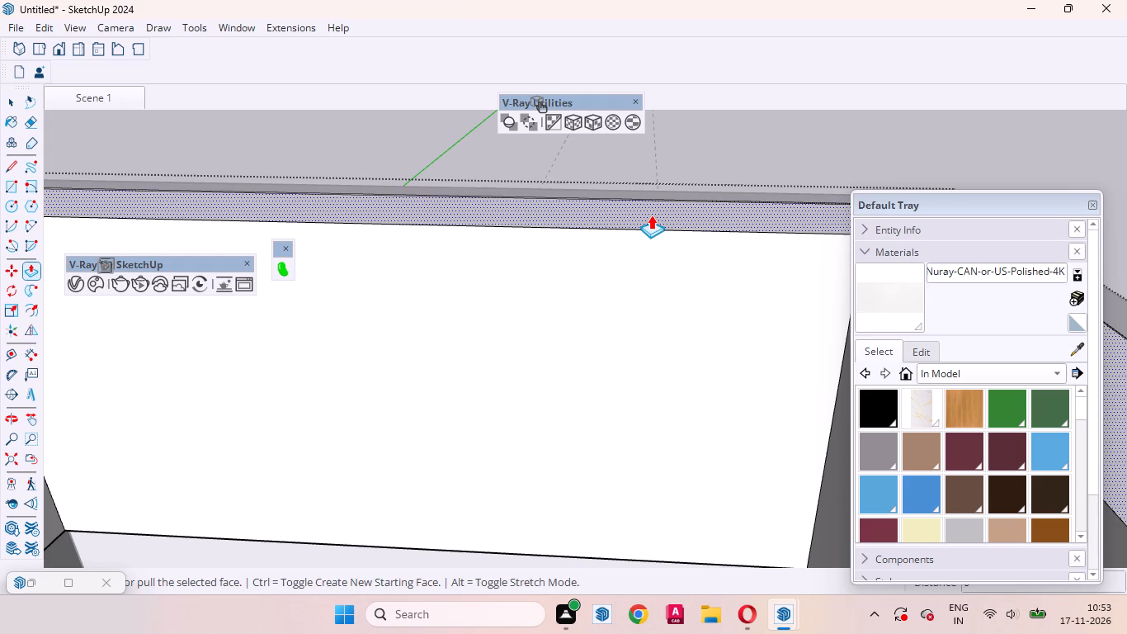
click(651, 215)
text(12)
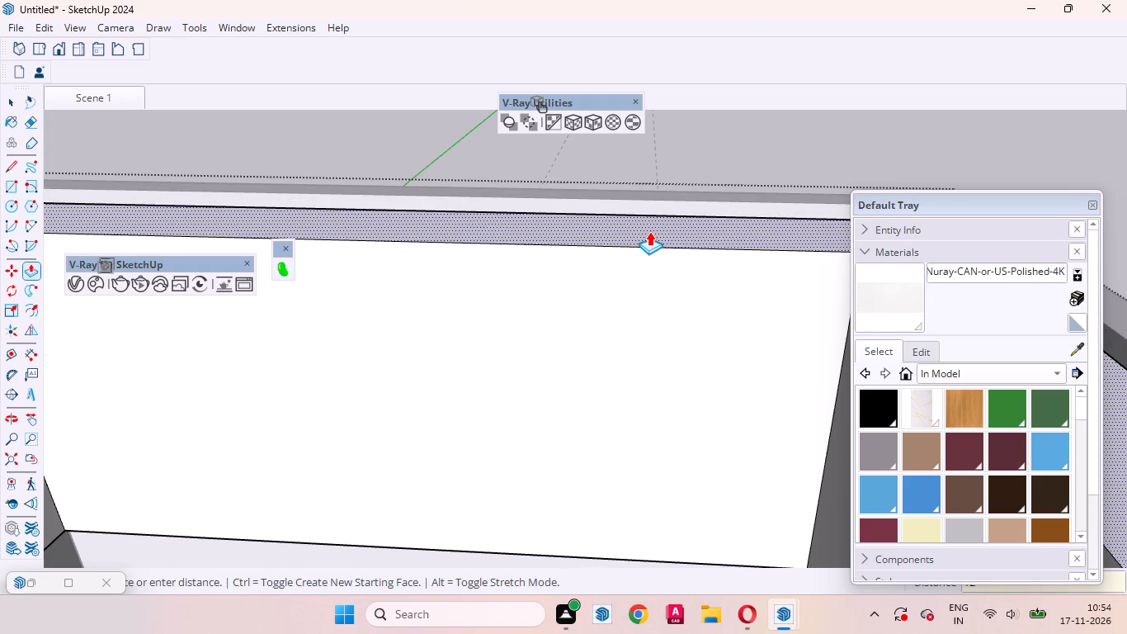
key(Return)
key(space)
click(701, 137)
Copy the back-wall cabinet face's vertical edge at the tall-unit side corner 2" inward inside the overhead group.
scroll(648, 215, down, 13)
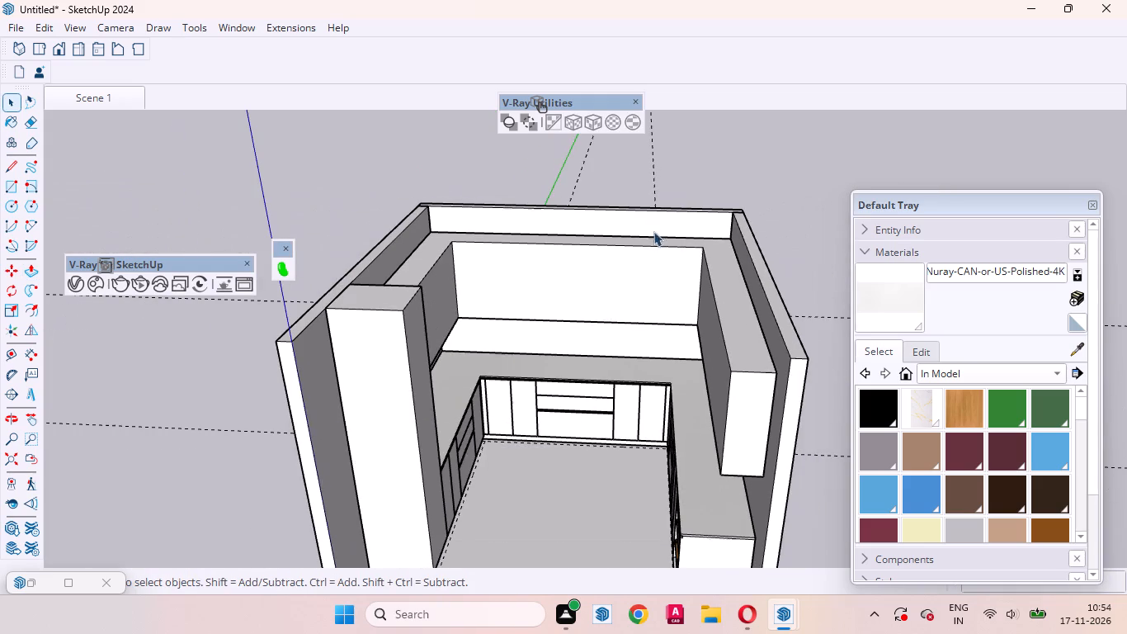
click(111, 108)
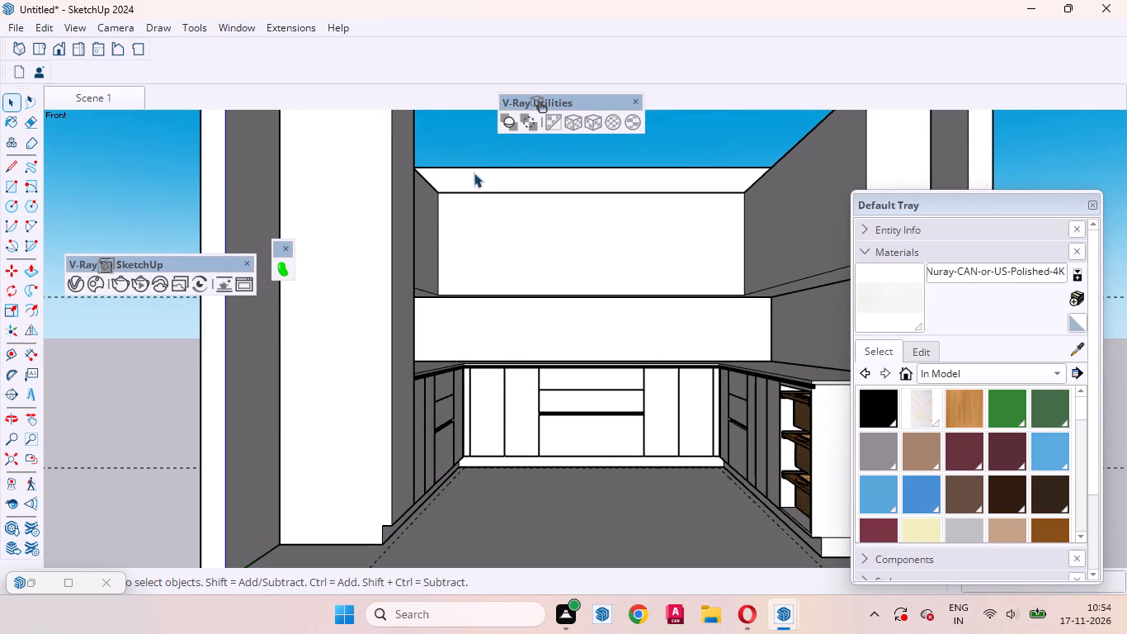
scroll(476, 180, up, 4)
scroll(449, 260, down, 3)
middle_drag(535, 280, 536, 348)
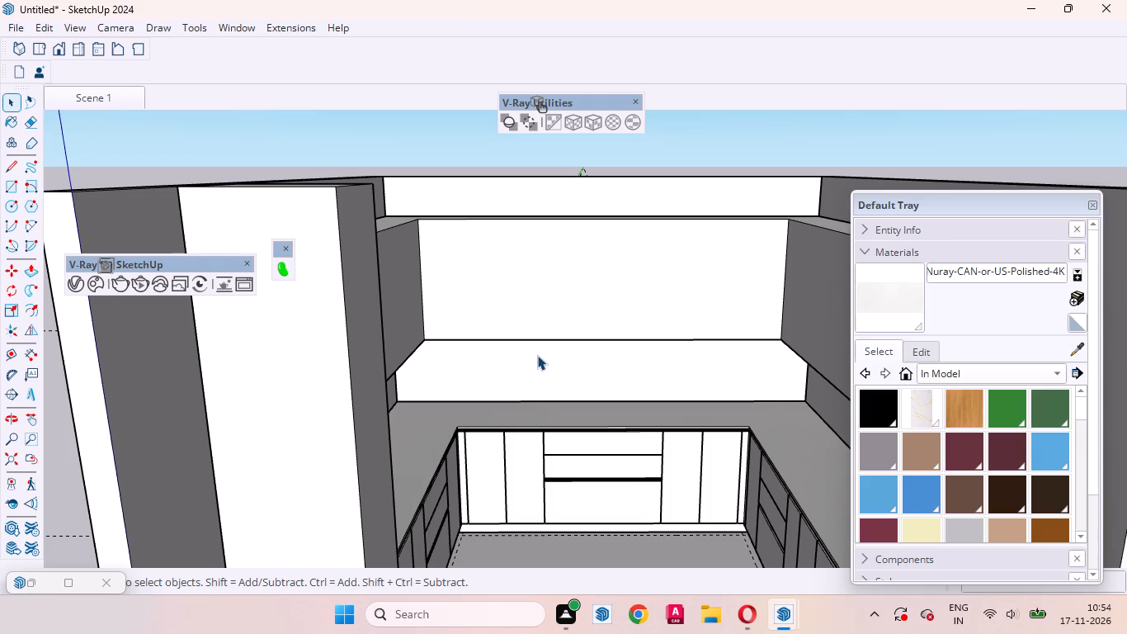
scroll(620, 294, up, 1)
click(593, 296)
double_click(626, 305)
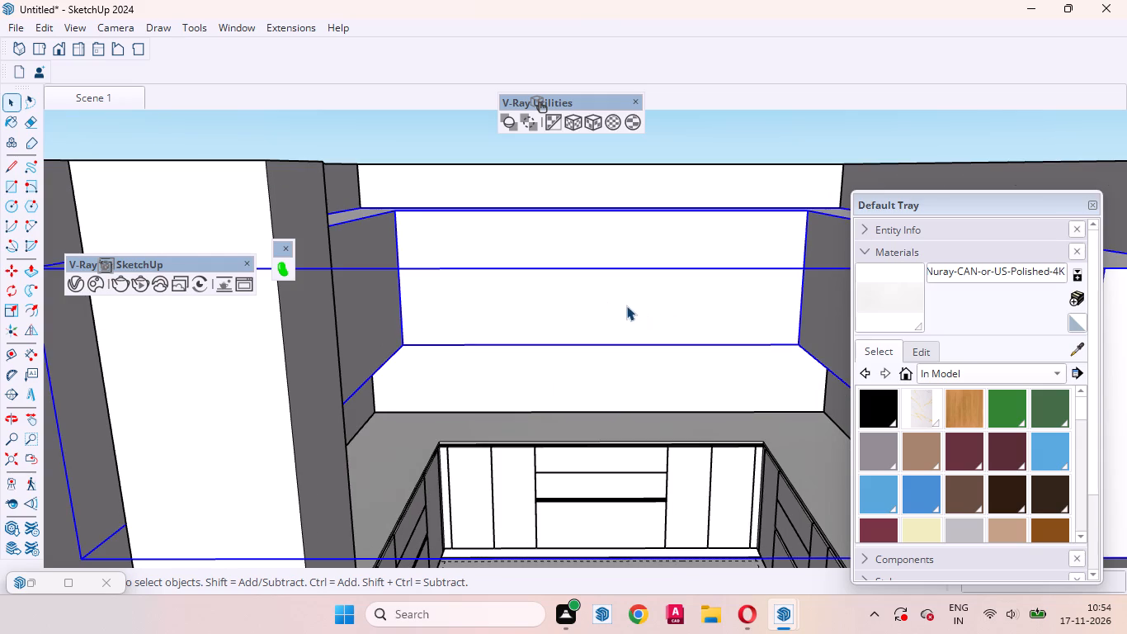
click(622, 263)
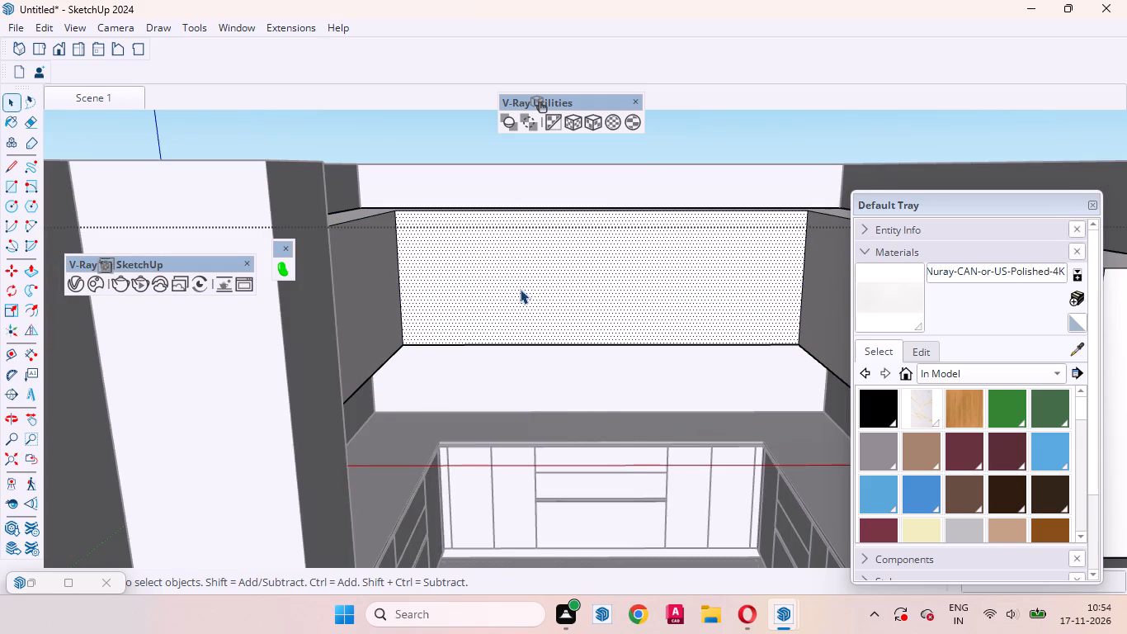
scroll(400, 226, up, 3)
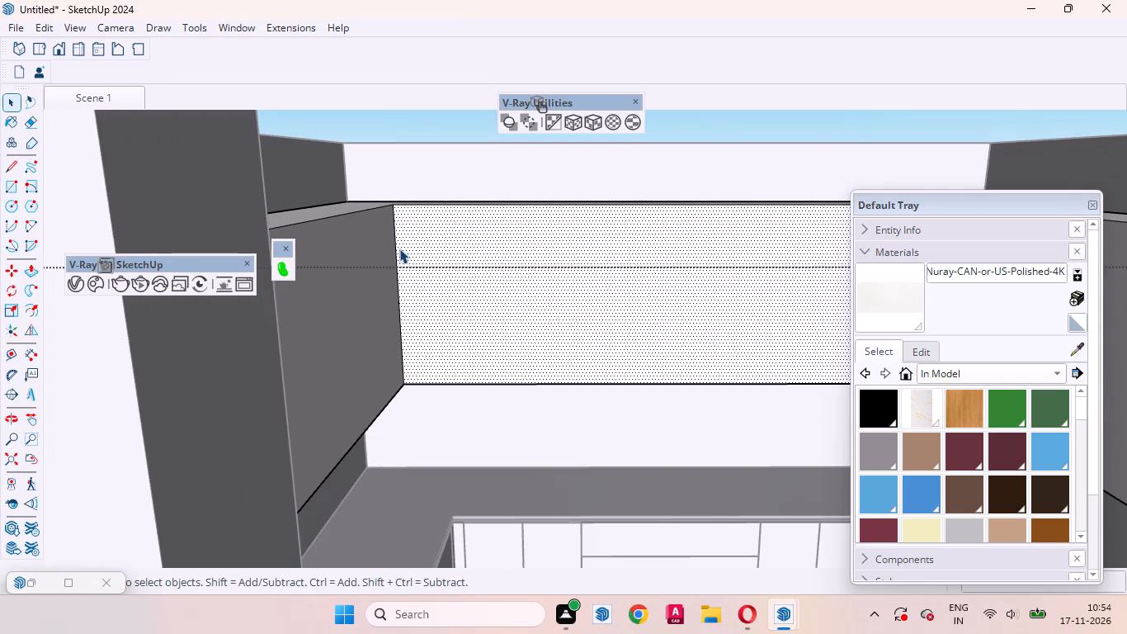
click(396, 251)
scroll(415, 324, down, 6)
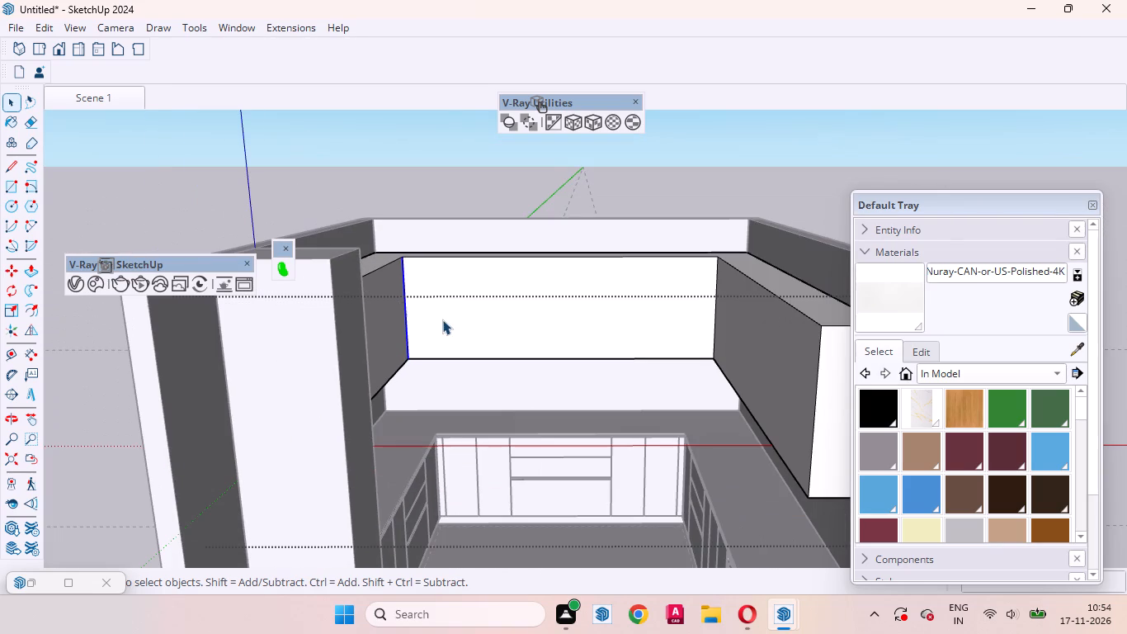
key(m)
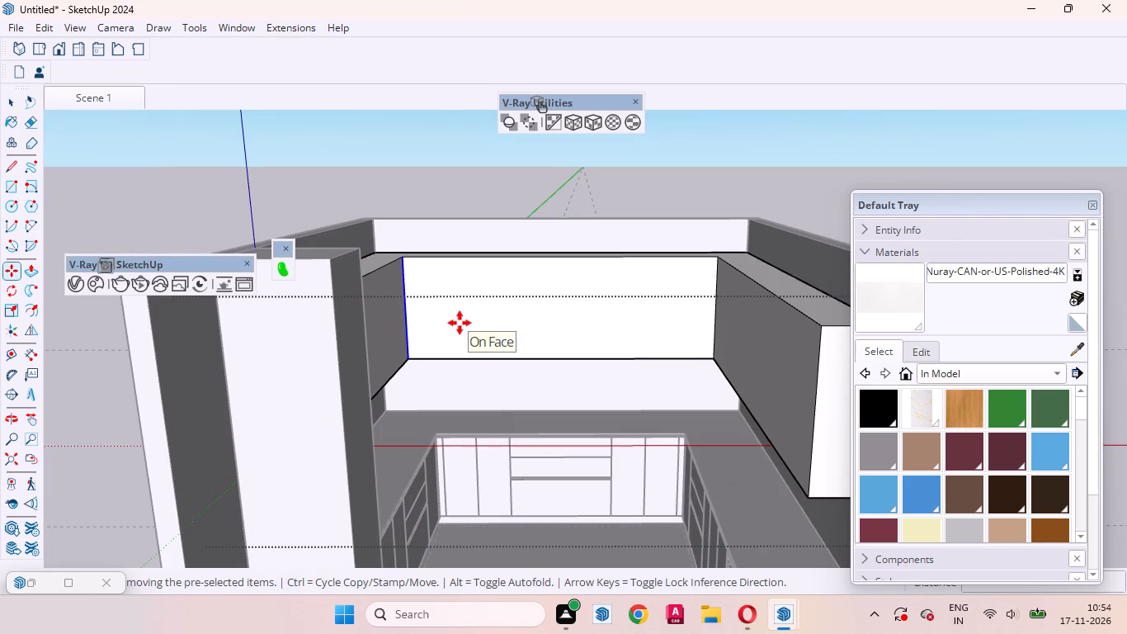
click(455, 316)
key(2)
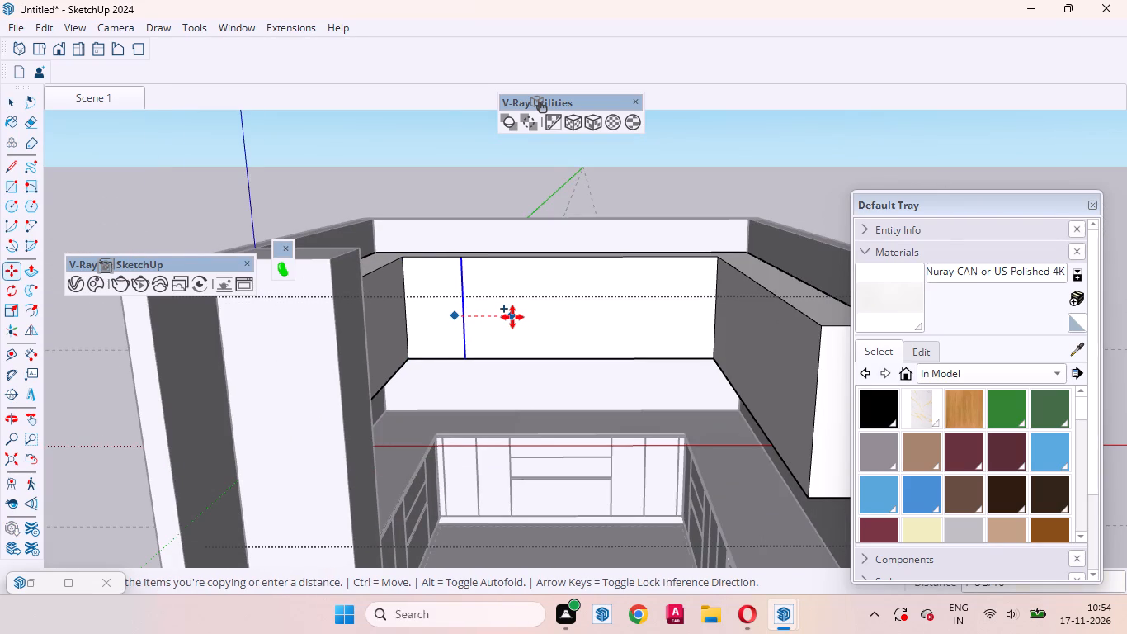
key(Return)
key(space)
Copy the back-wall cabinet face's vertical edge at the corner opposite the tall unit 2" inward.
click(502, 326)
scroll(717, 329, up, 3)
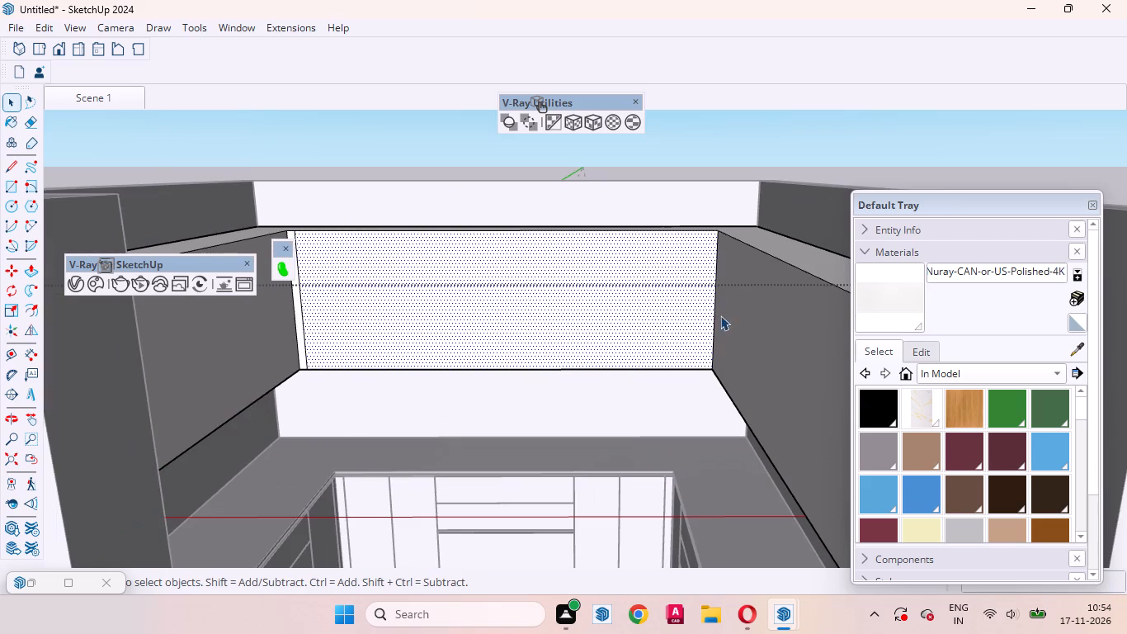
click(717, 296)
key(m)
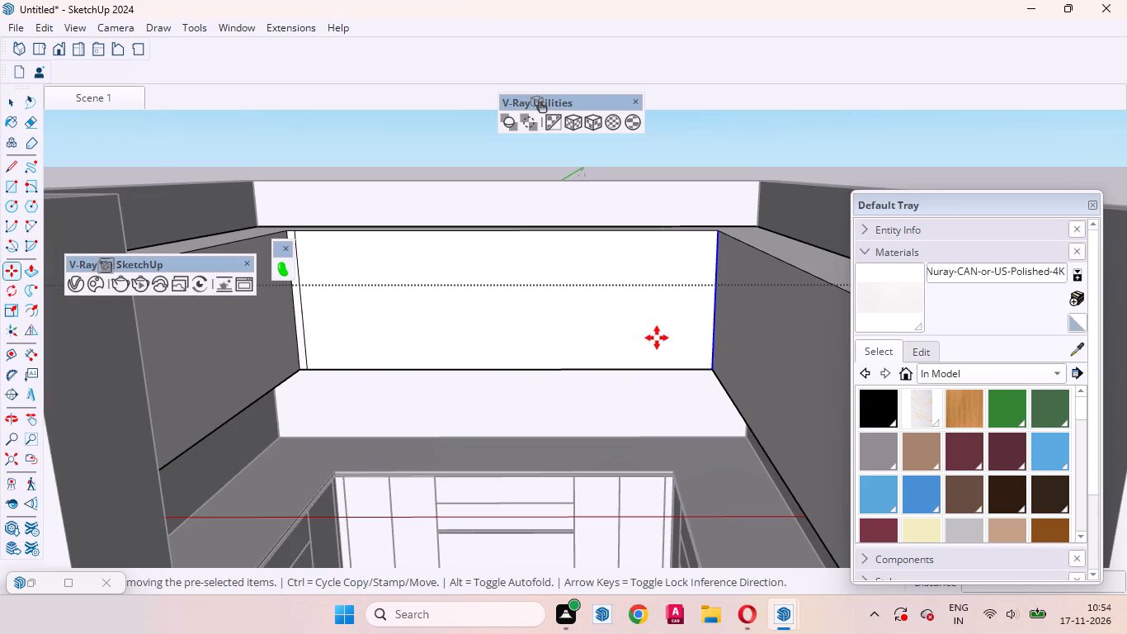
click(658, 338)
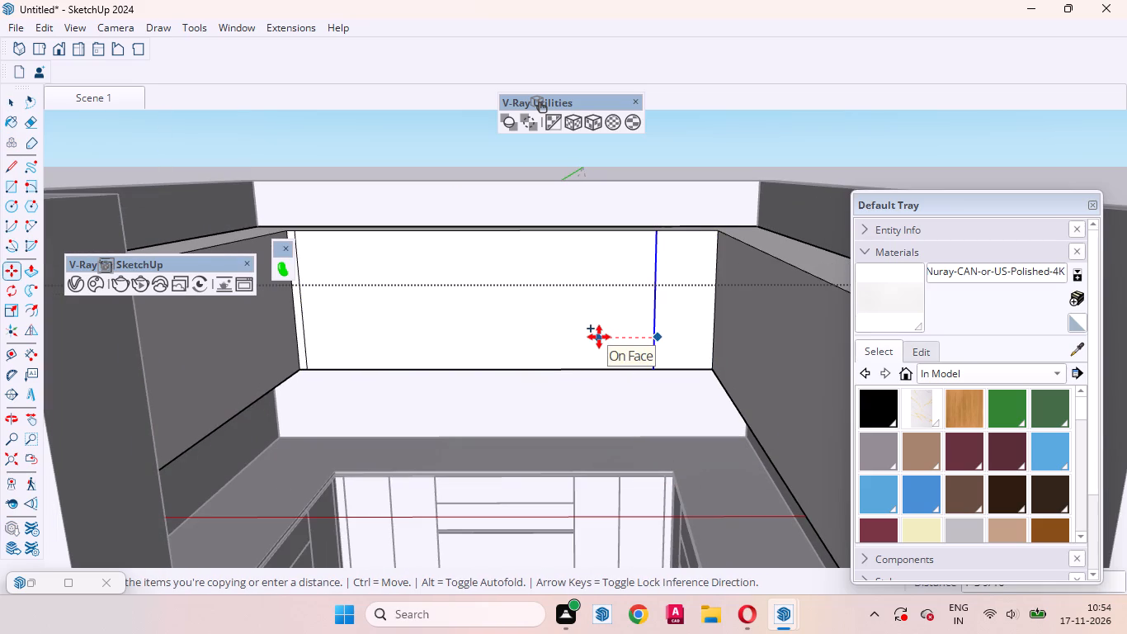
key(2)
key(Return)
key(space)
click(616, 338)
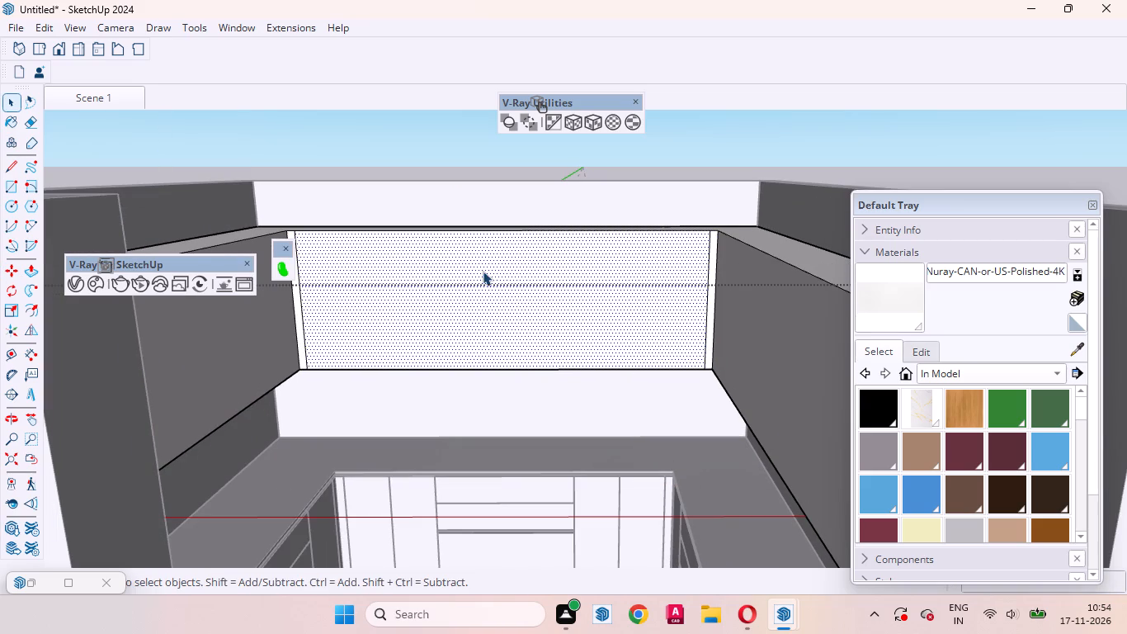
Draw a vertical line down the middle of the back-wall cabinet face, from its top edge's midpoint to its bottom edge.
key(l)
click(500, 231)
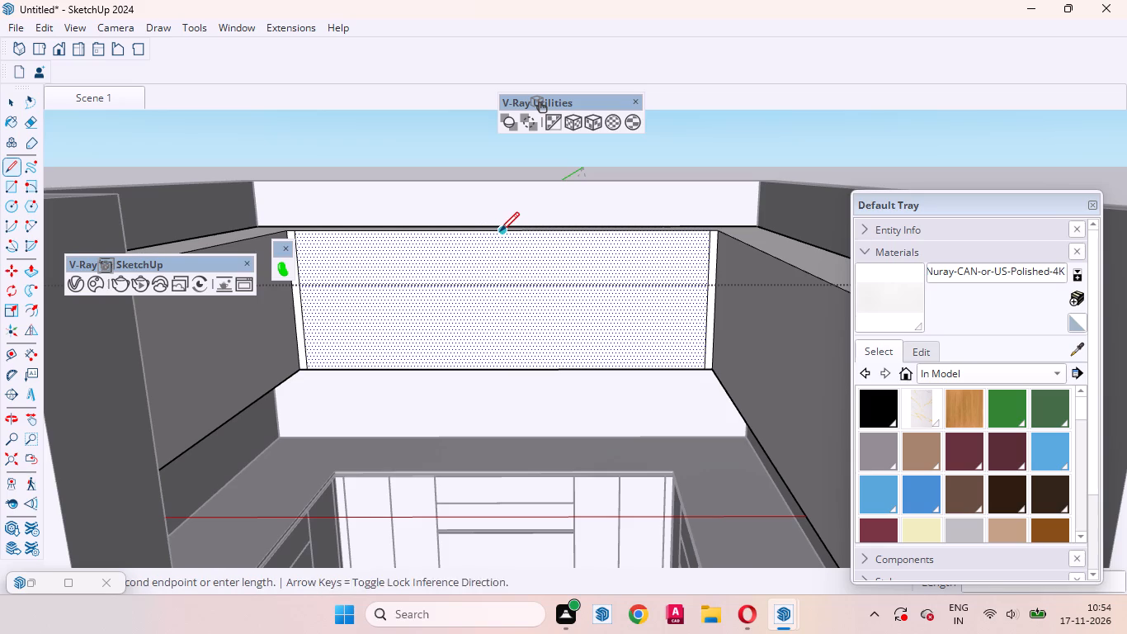
click(507, 367)
key(space)
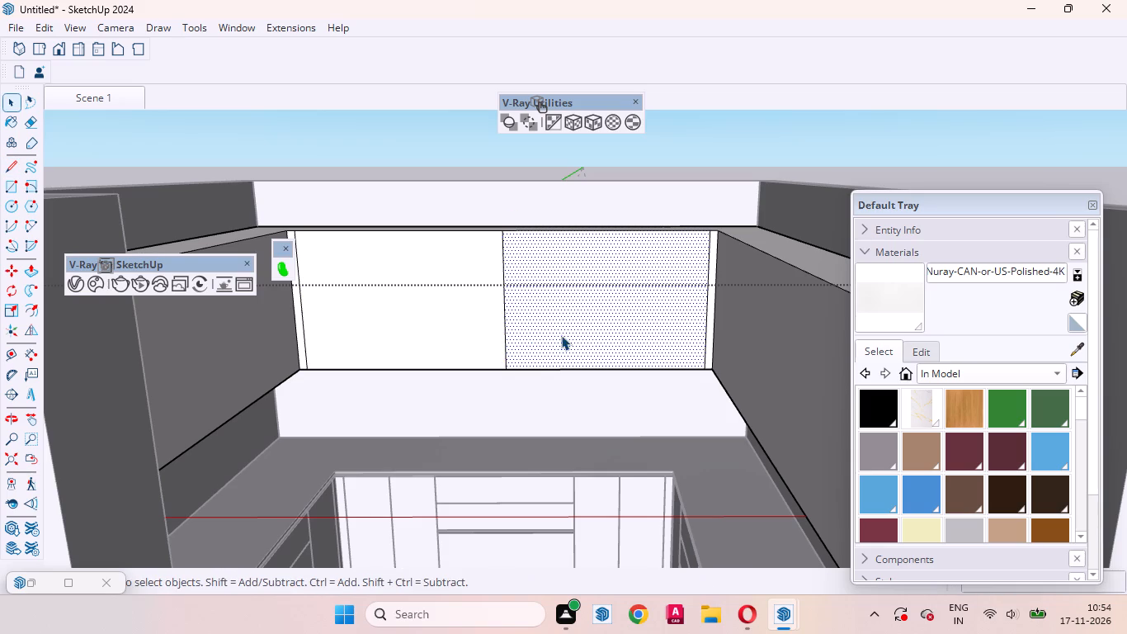
click(561, 335)
Copy the back-wall cabinet face's vertical centre line 12" to each side.
click(526, 301)
scroll(537, 339, up, 1)
scroll(730, 340, down, 3)
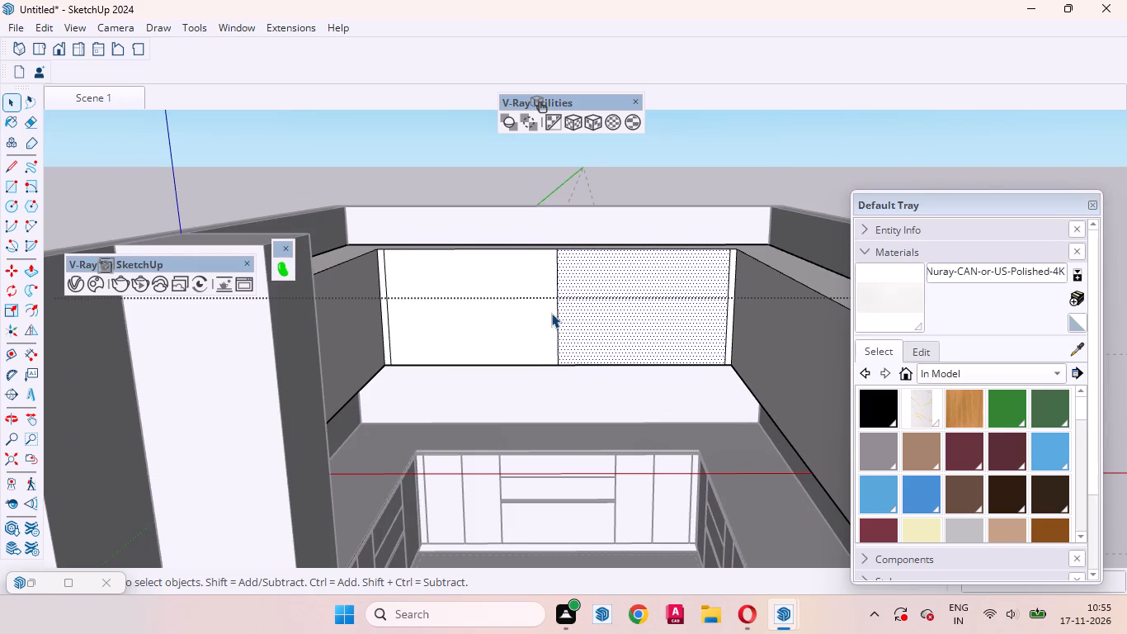
click(554, 305)
click(559, 319)
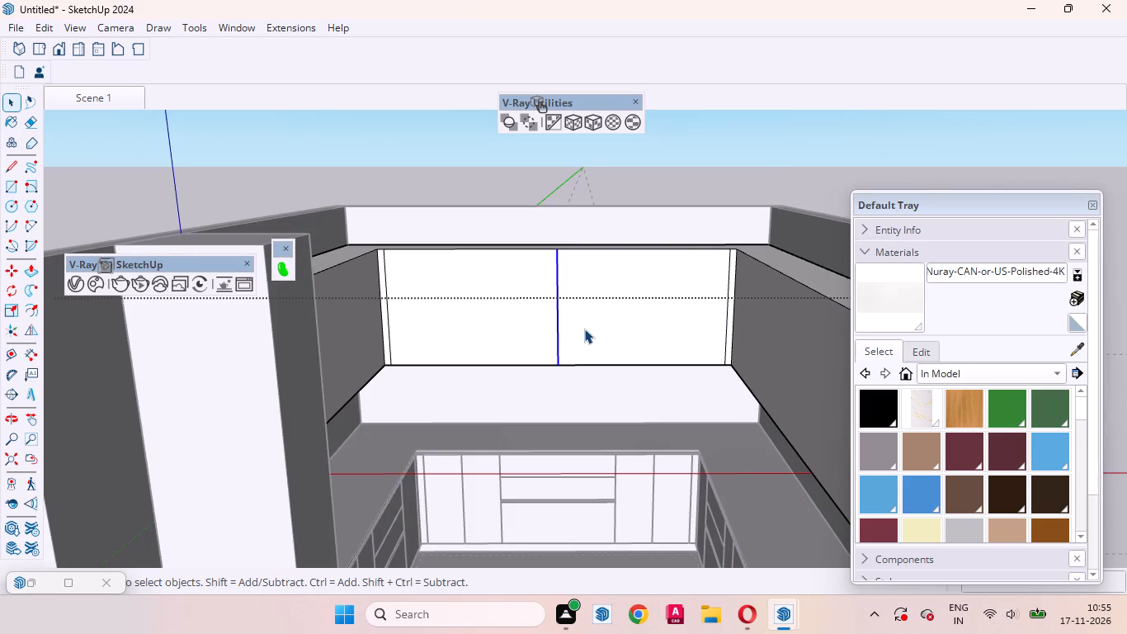
key(m)
click(582, 335)
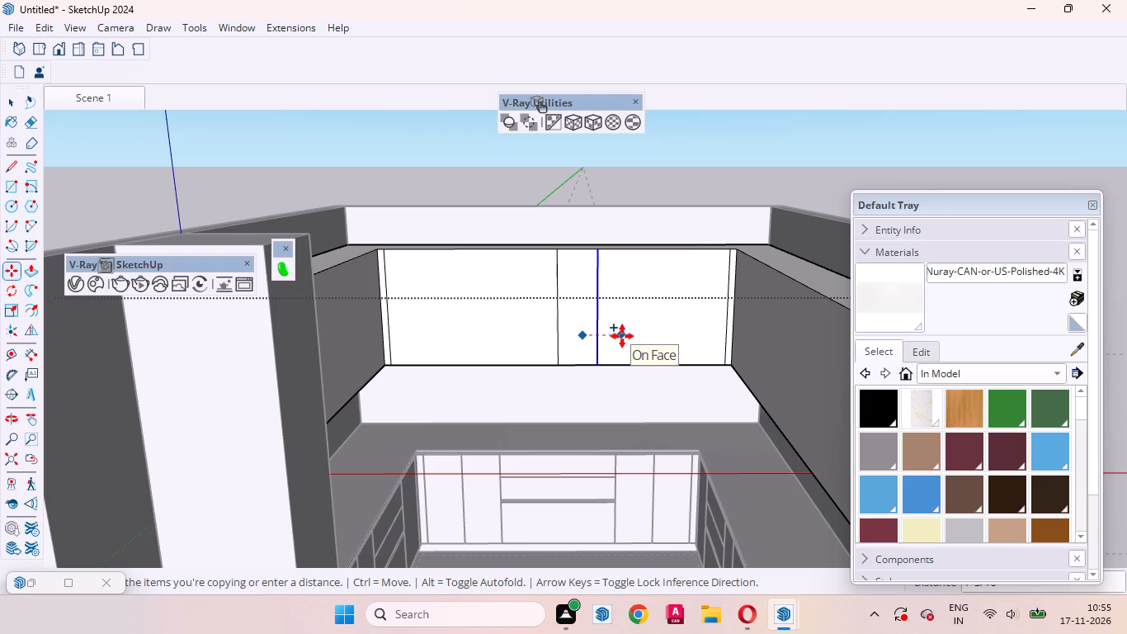
text(12)
key(Return)
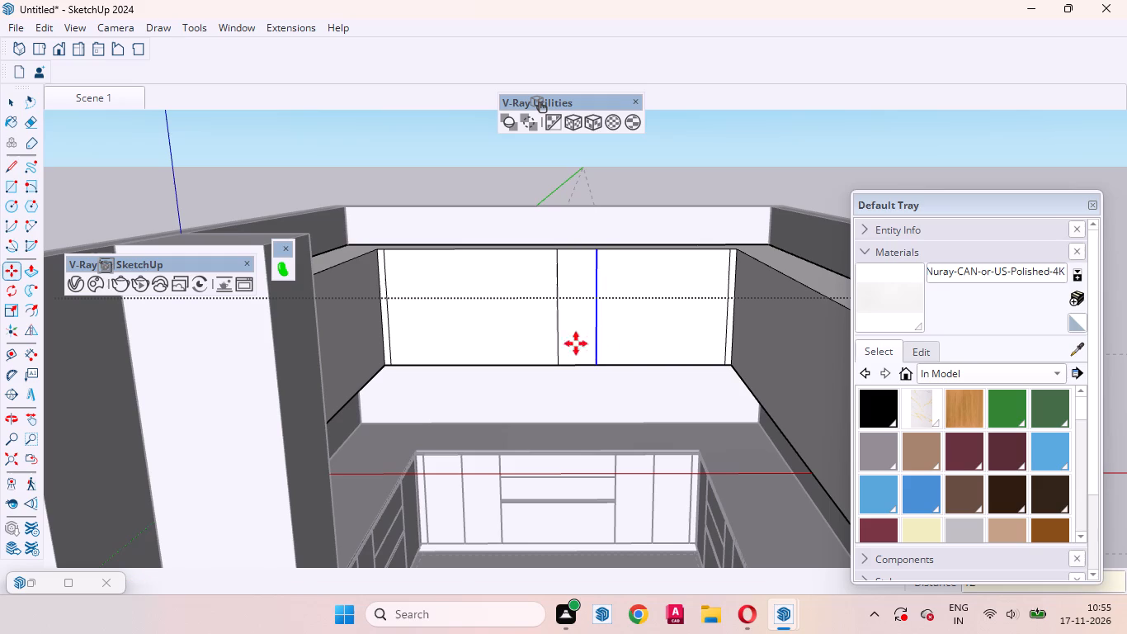
key(space)
click(558, 321)
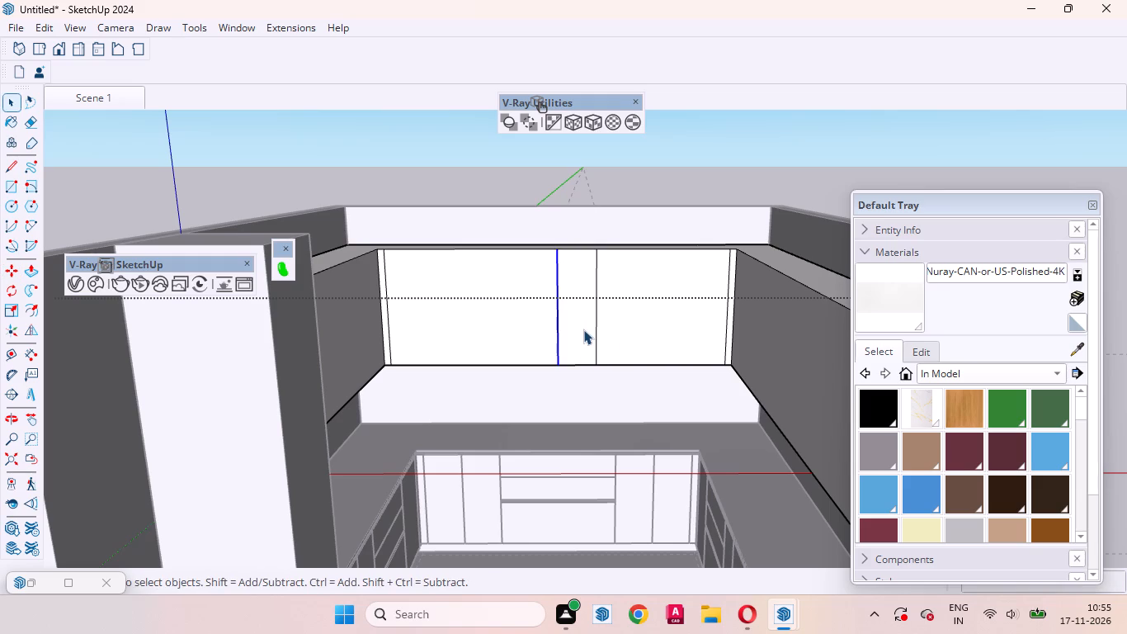
key(m)
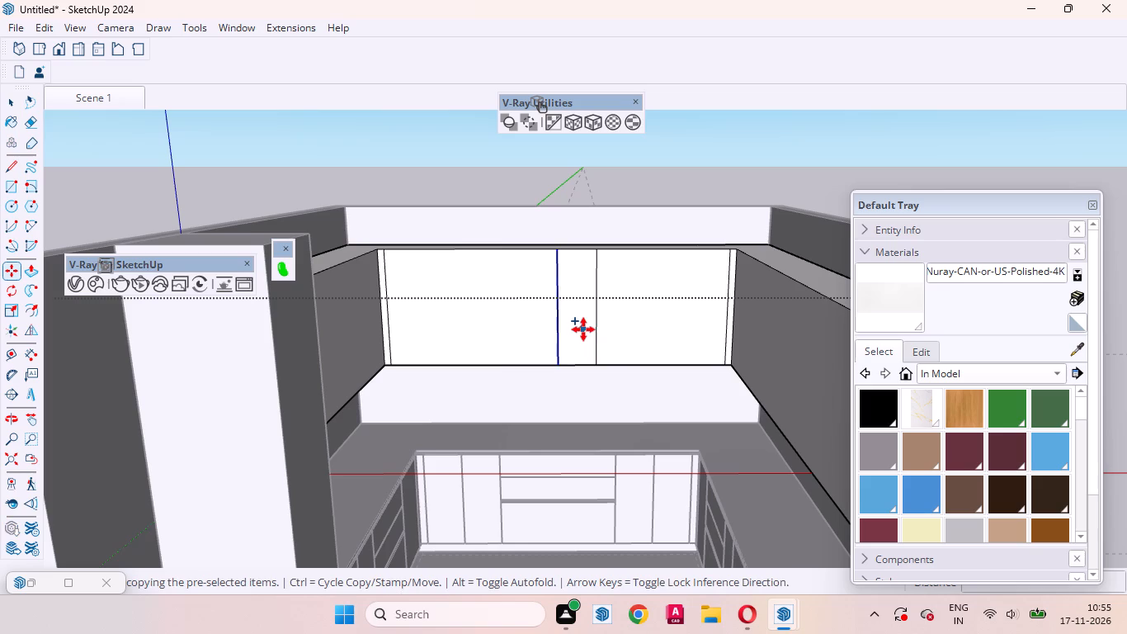
text(12)
key(Return)
key(space)
click(535, 336)
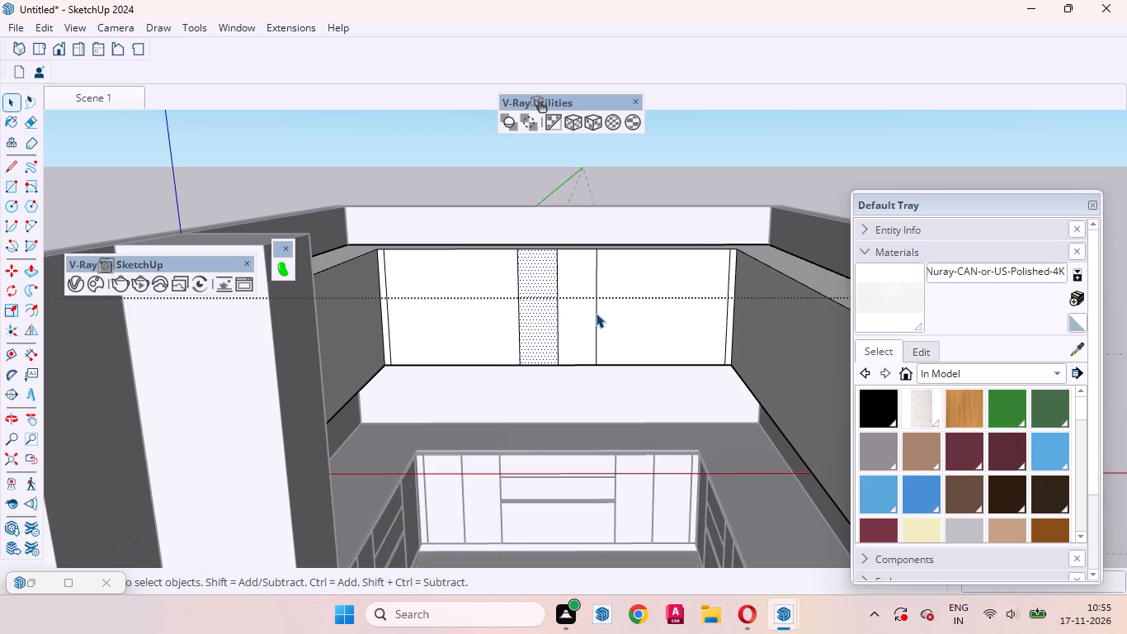
Copy each of the two lines flanking the centre line 4" further outward.
click(596, 313)
key(m)
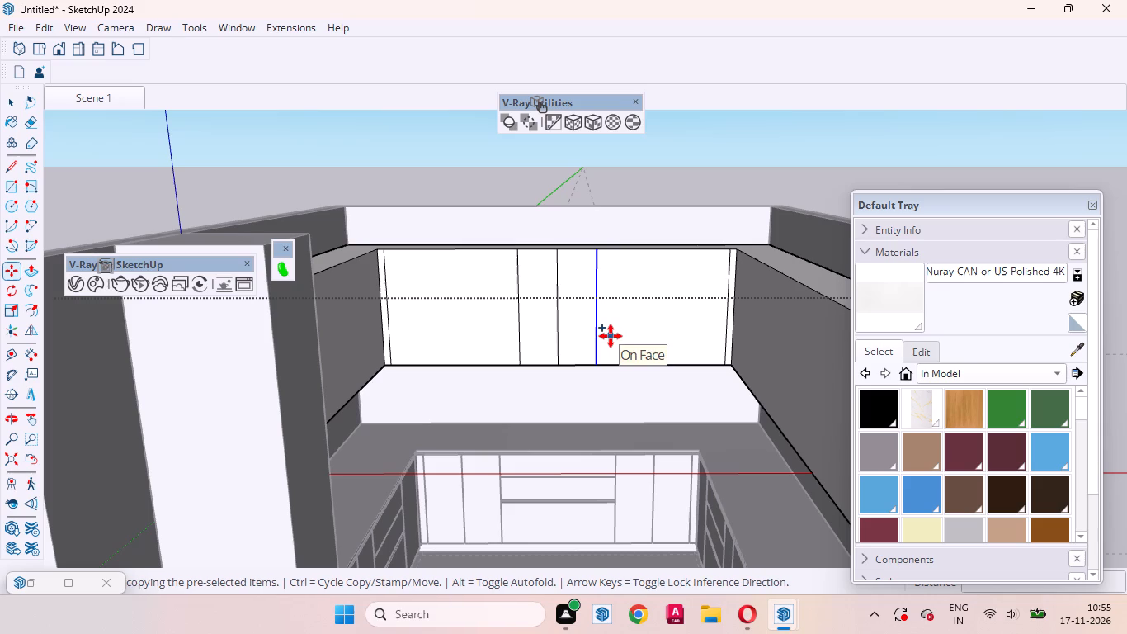
click(611, 336)
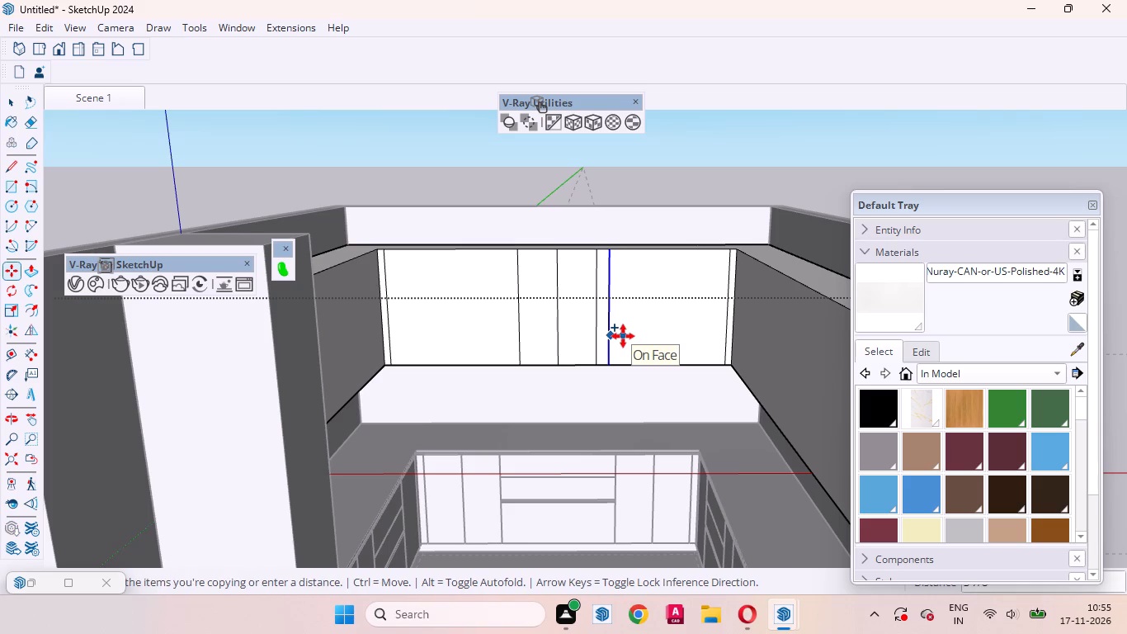
key(4)
key(Return)
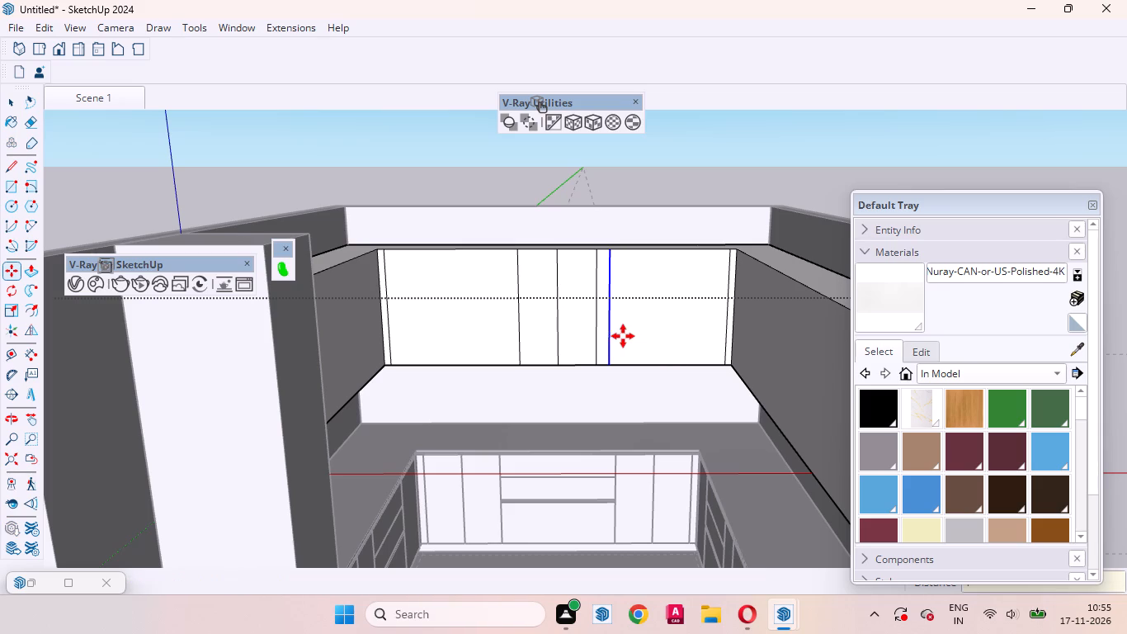
key(space)
click(520, 319)
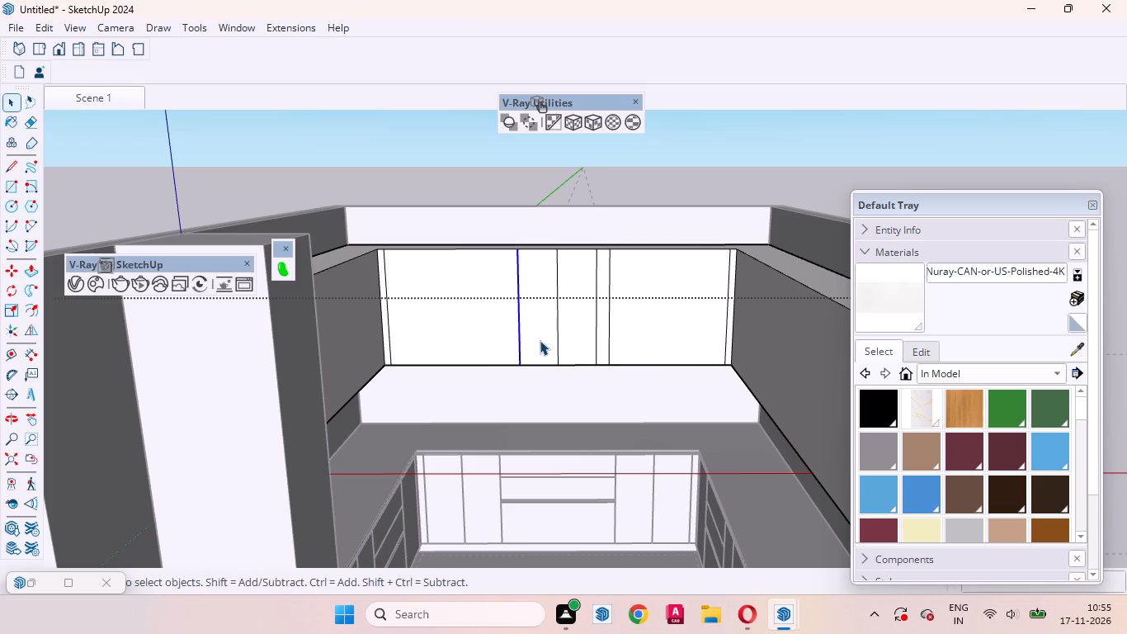
key(m)
click(540, 340)
key(4)
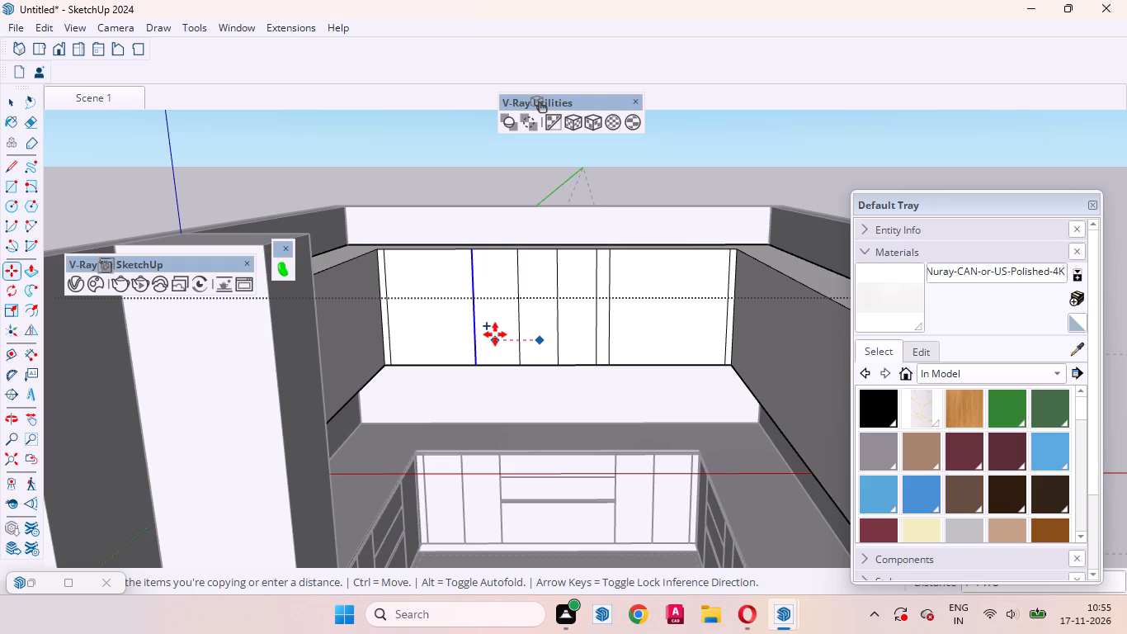
key(Return)
key(space)
Erase the two vertical lines 12" from the centre line, keeping the outer copies as shutter divisions.
click(520, 325)
right_click(520, 325)
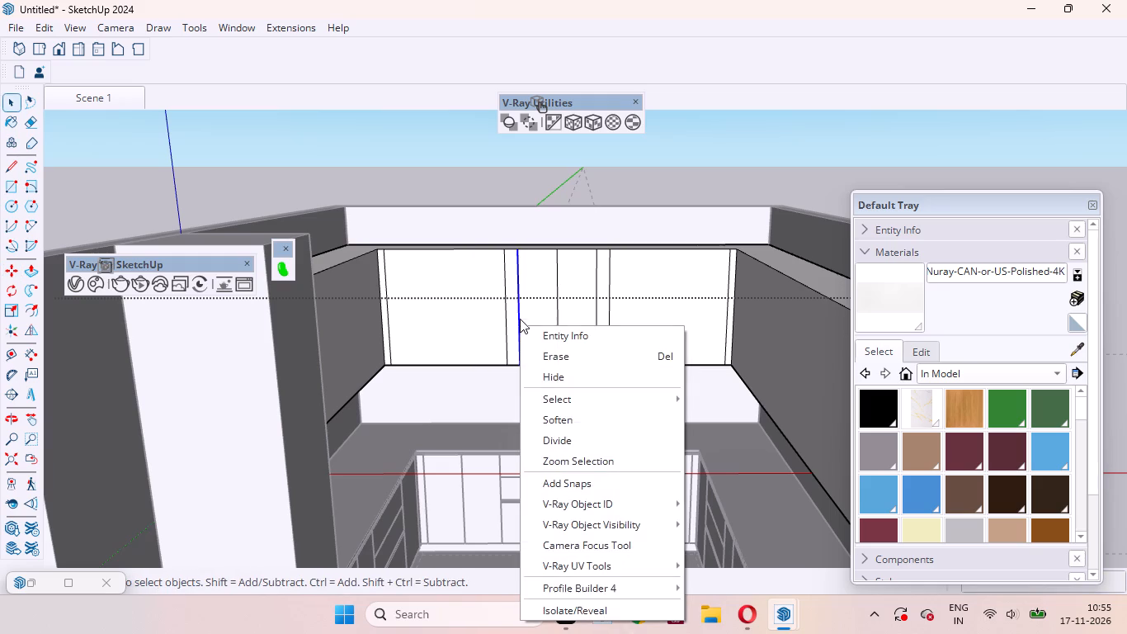
click(547, 359)
click(597, 319)
right_click(597, 319)
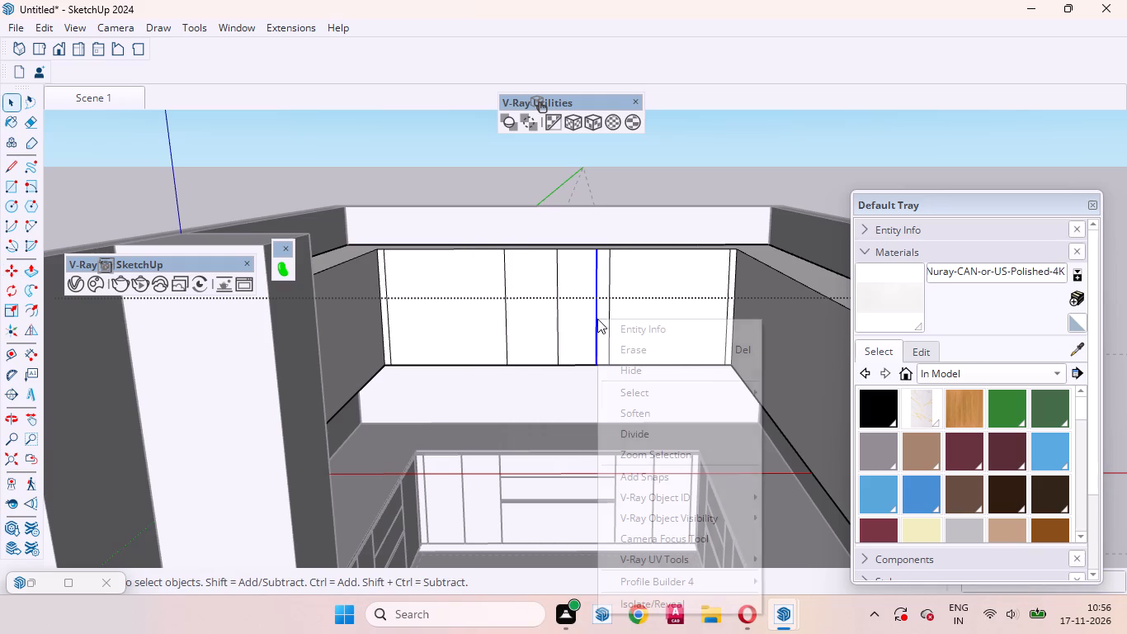
click(619, 343)
click(562, 344)
click(531, 338)
Split each of the two wide outer panels of the back-wall cabinet in half with a vertical line from its top edge's midpoint.
scroll(596, 375, down, 3)
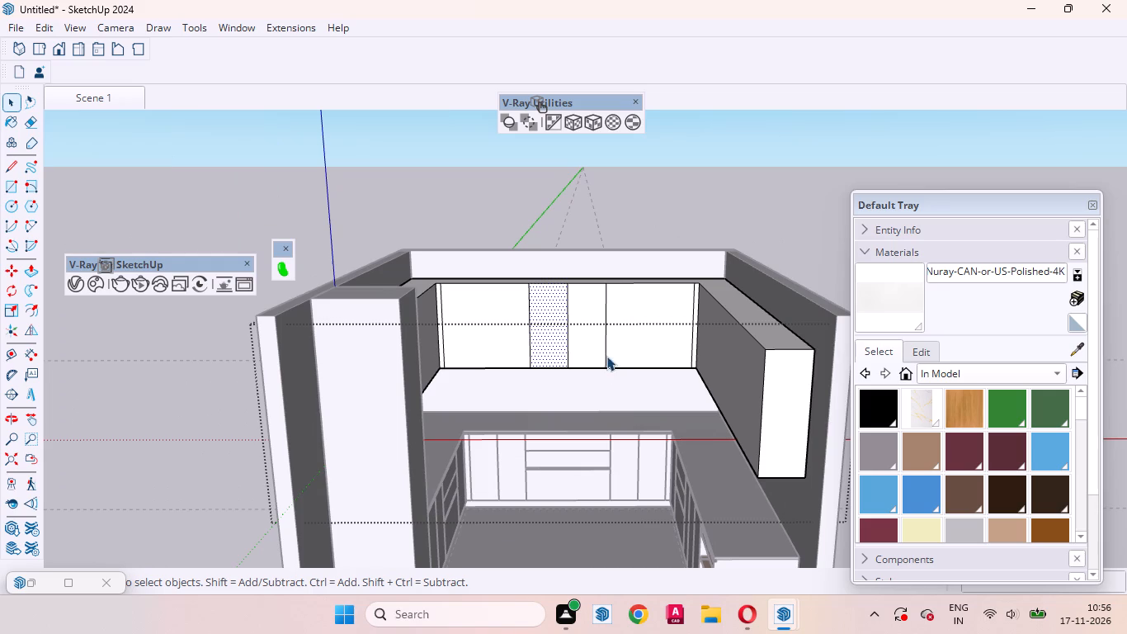
click(648, 283)
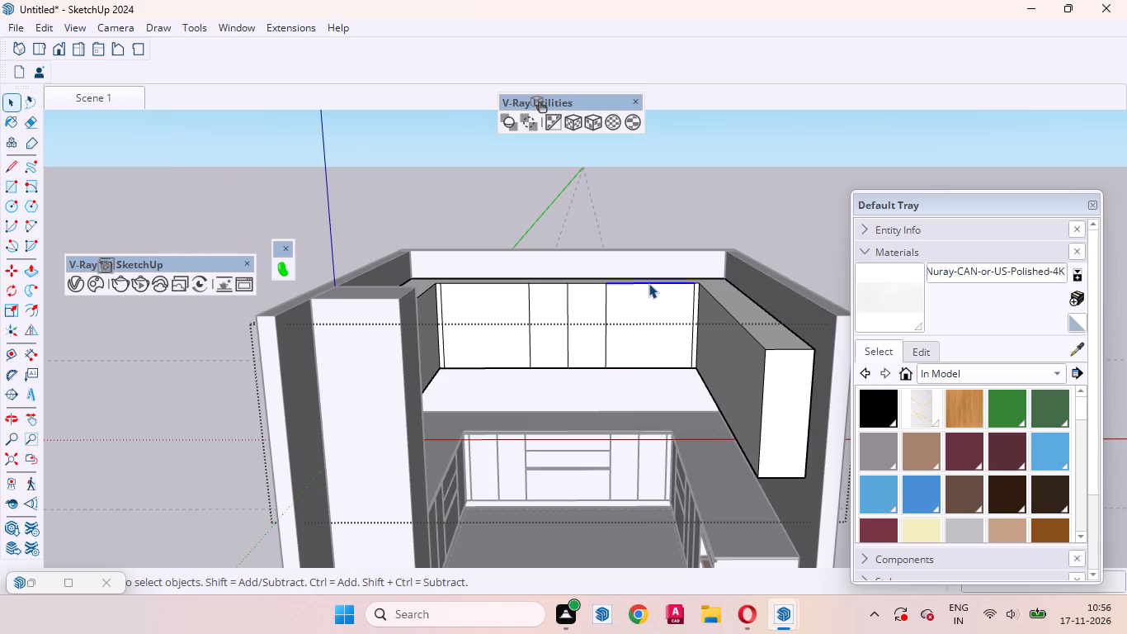
key(l)
click(653, 282)
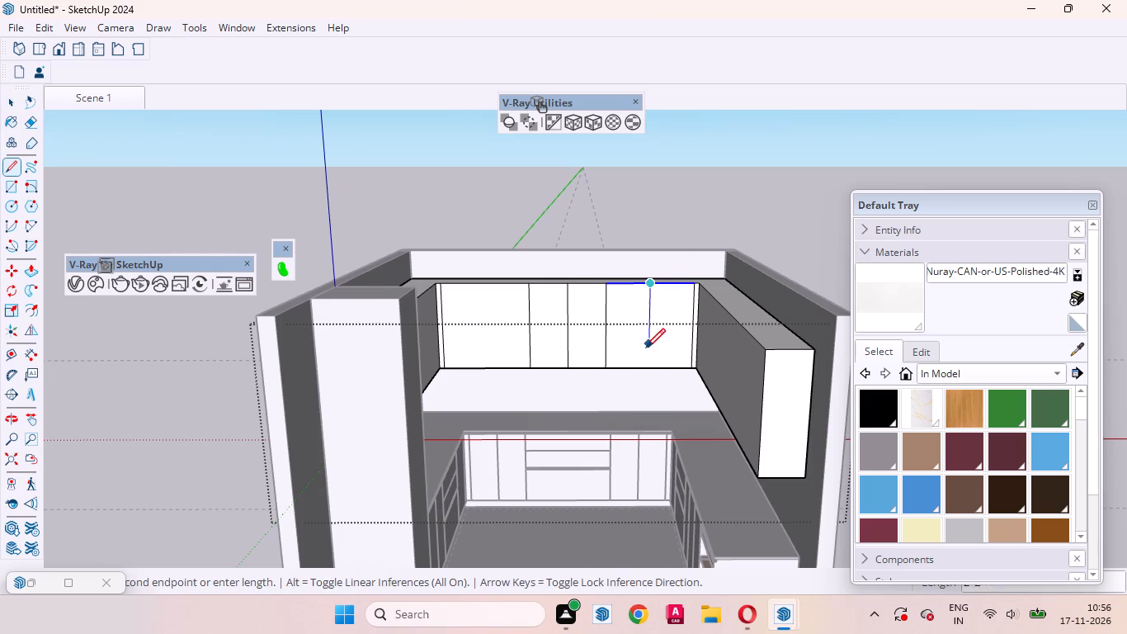
click(648, 367)
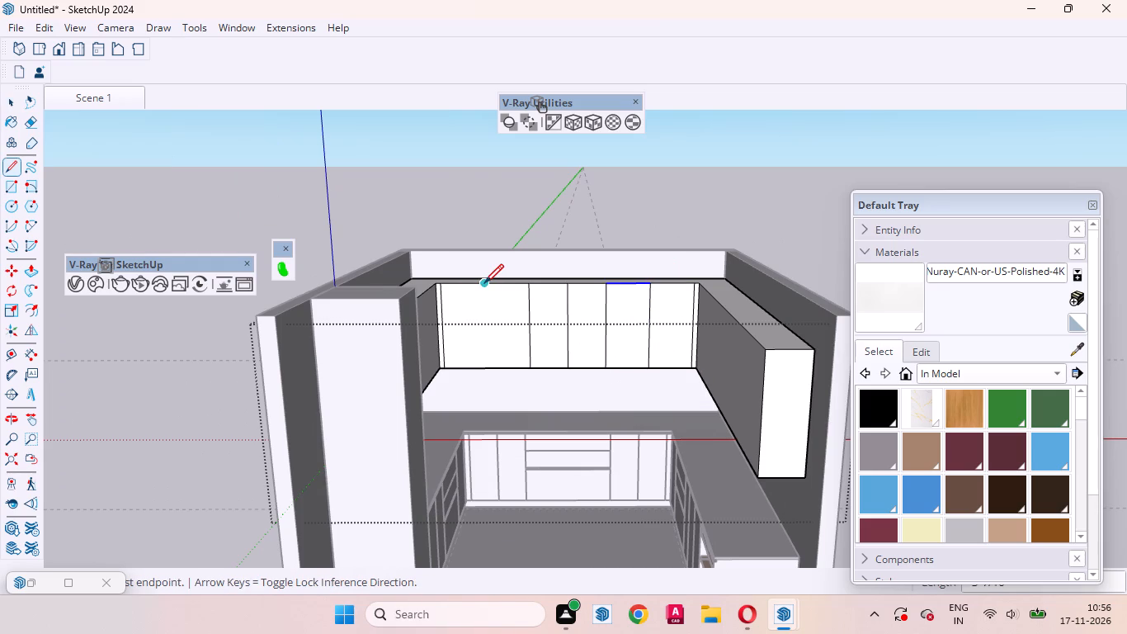
click(484, 283)
click(487, 367)
key(space)
click(501, 338)
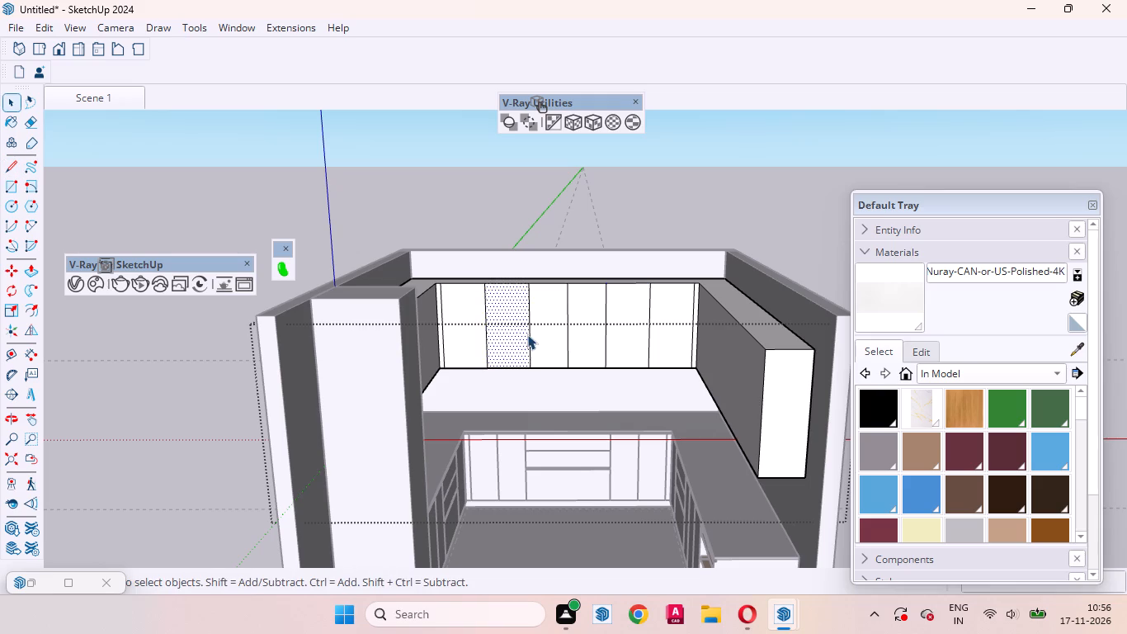
click(541, 337)
click(581, 337)
click(627, 338)
click(667, 338)
Copy the tall-unit-side filler line and the five shutter division lines together 3 mm away from the tall unit to form gaps.
scroll(481, 371, down, 3)
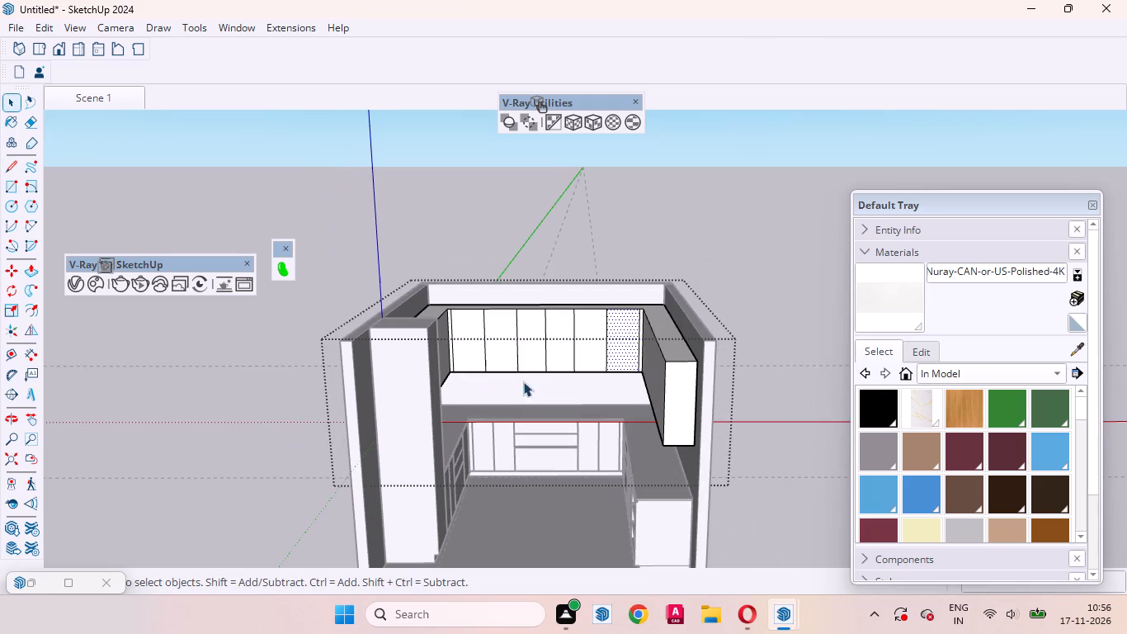
scroll(493, 352, up, 7)
click(446, 319)
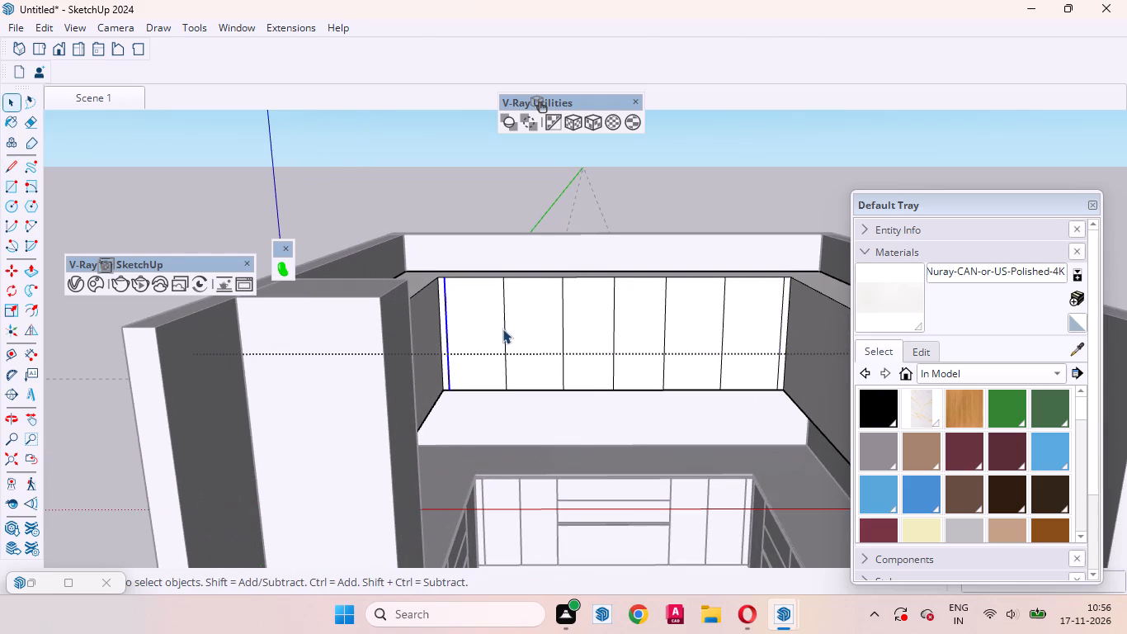
ctrl+click(503, 324)
ctrl+click(563, 322)
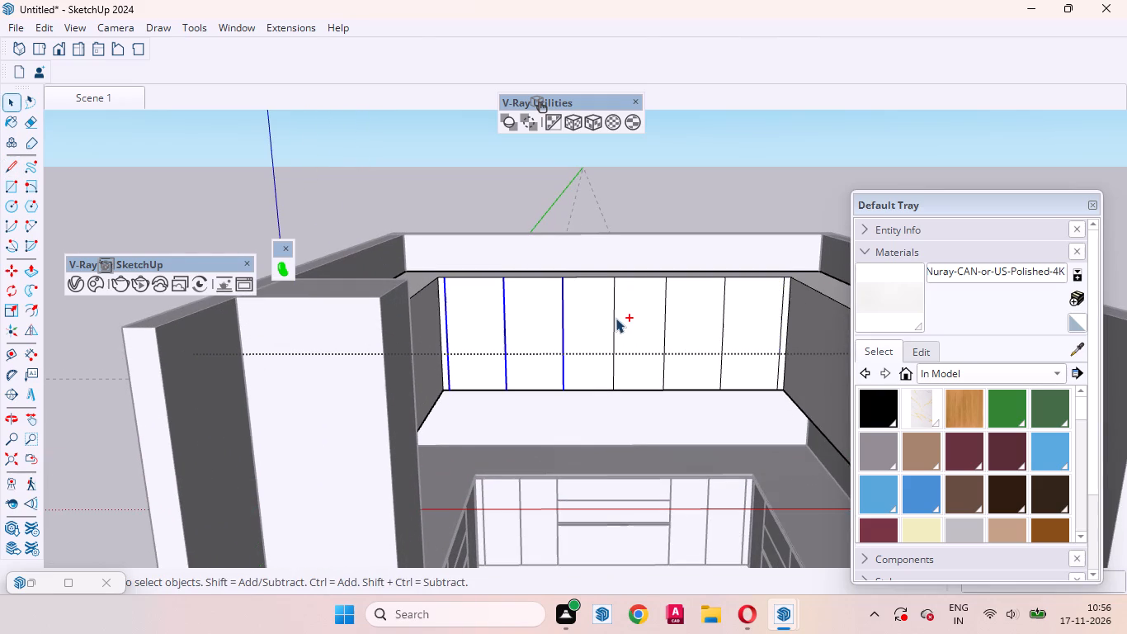
ctrl+click(612, 318)
ctrl+click(665, 319)
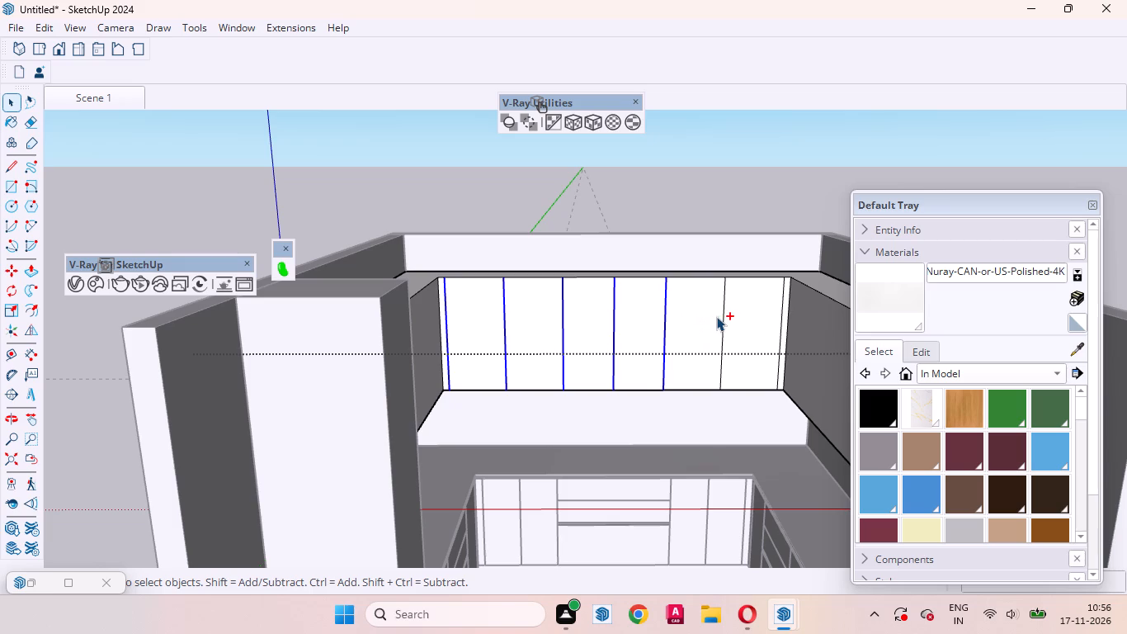
ctrl+click(724, 317)
scroll(614, 335, up, 6)
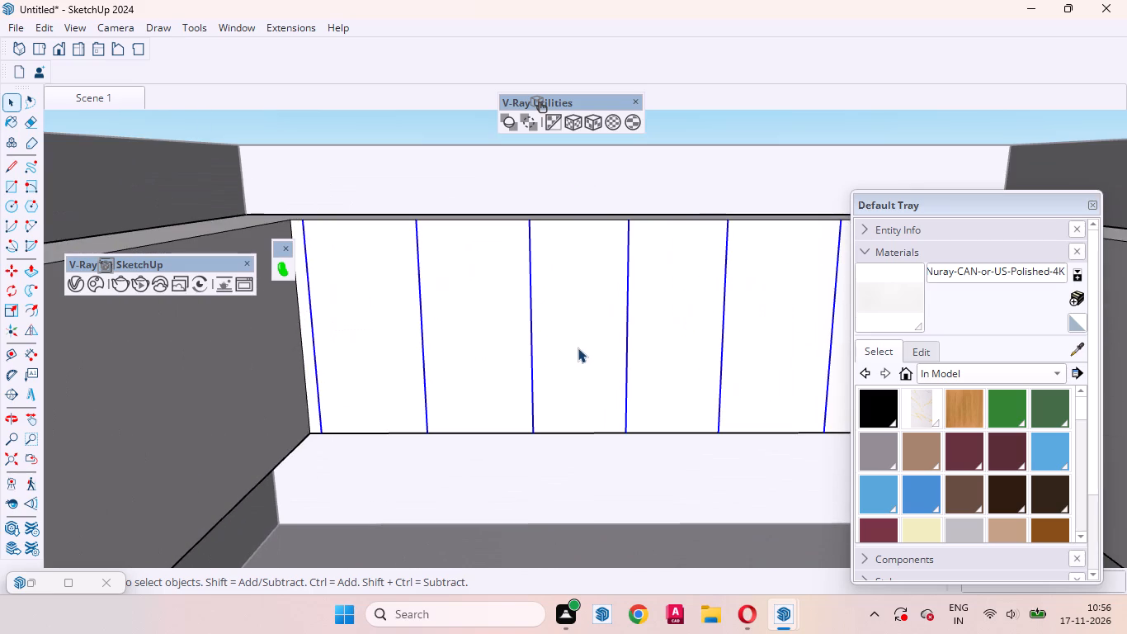
key(m)
click(578, 348)
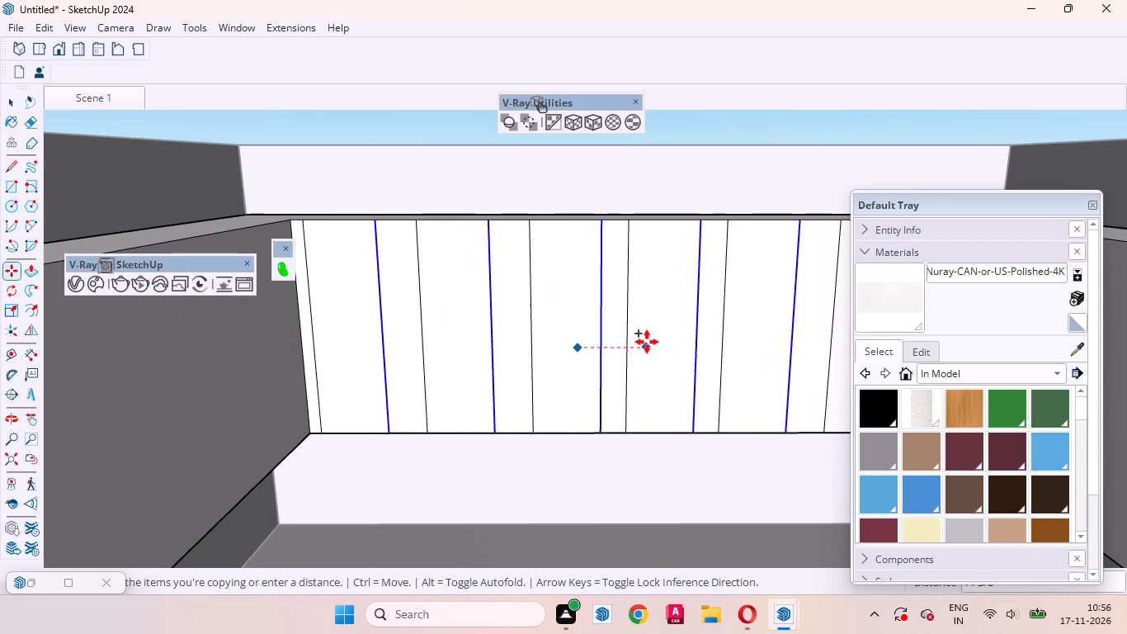
text(3mm)
key(Return)
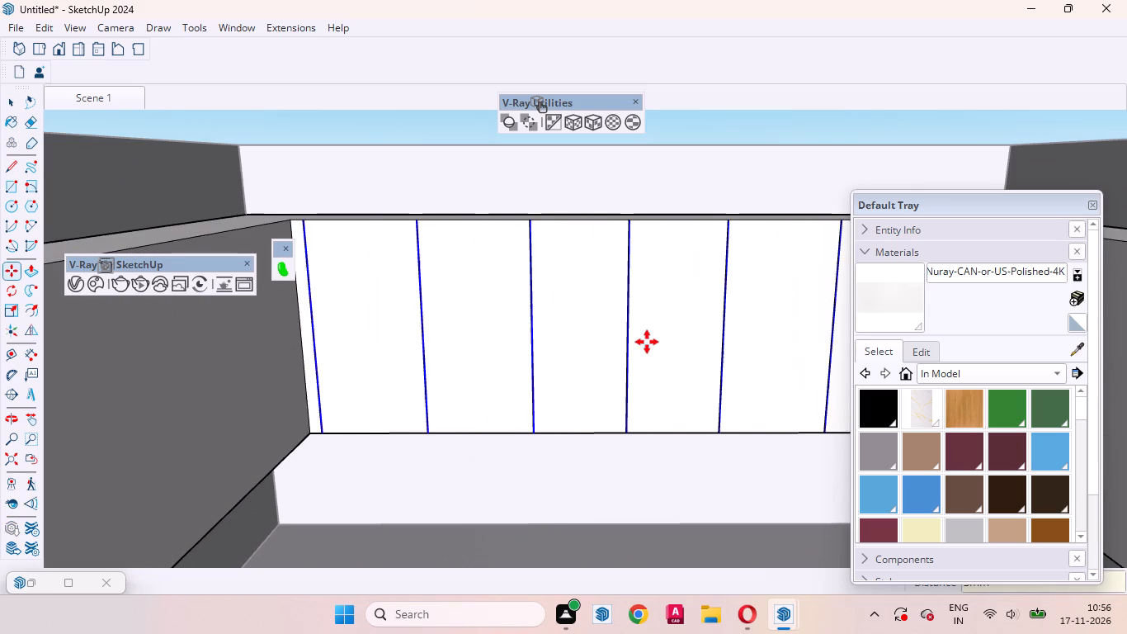
key(space)
scroll(370, 400, down, 8)
scroll(584, 336, up, 4)
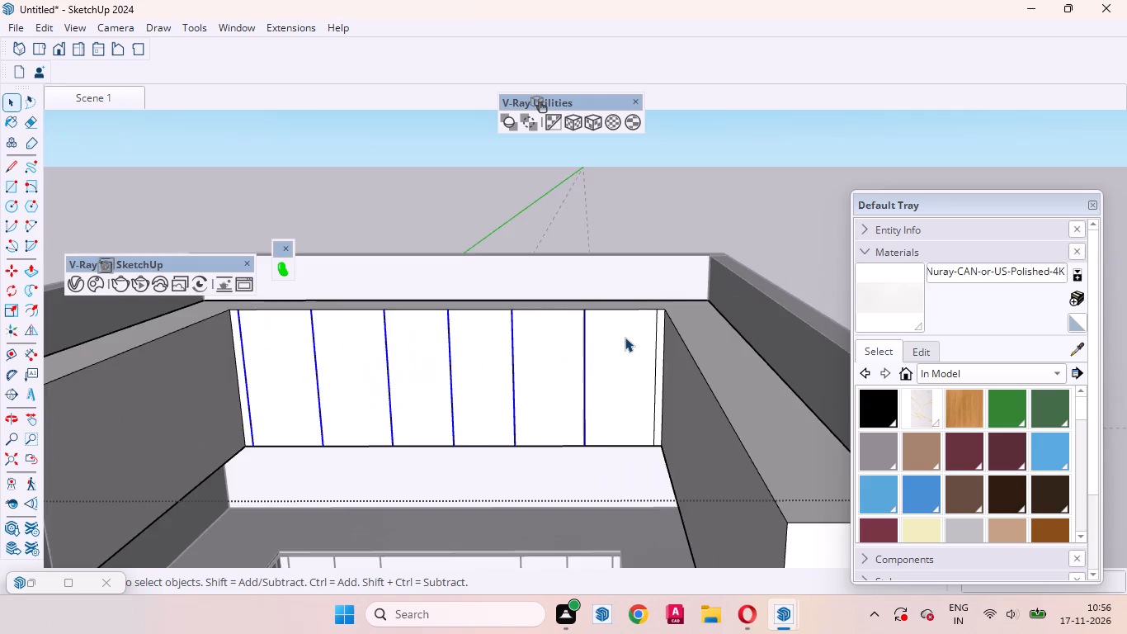
Copy the filler line at the end of the back-wall overhead cabinet opposite the tall unit 3 mm towards the shutters.
scroll(625, 337, up, 9)
click(659, 303)
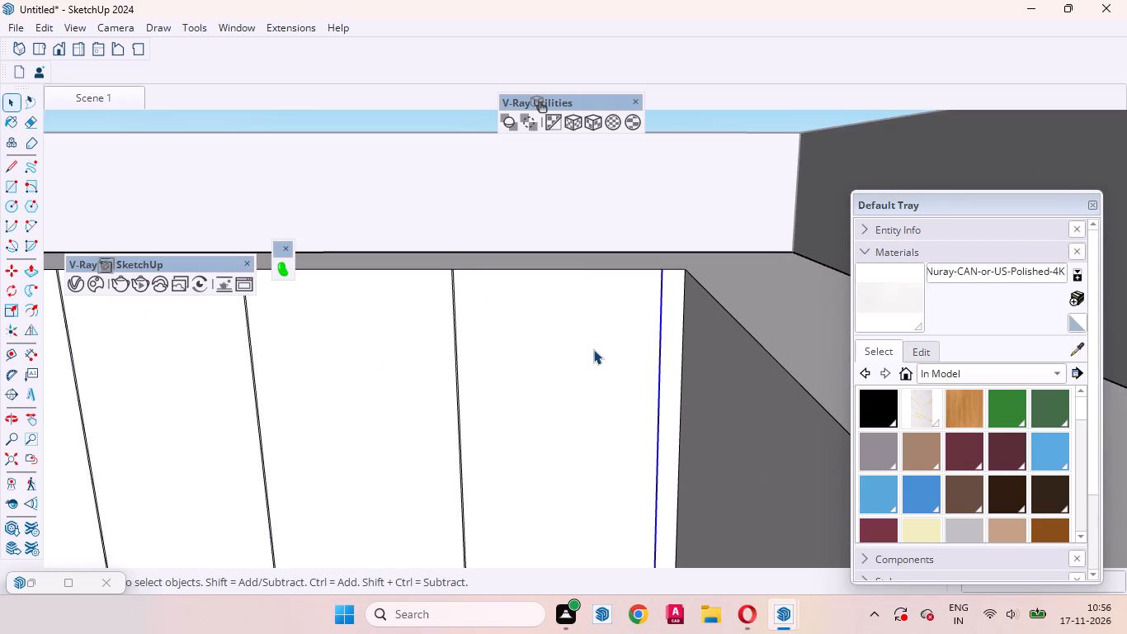
key(m)
click(593, 349)
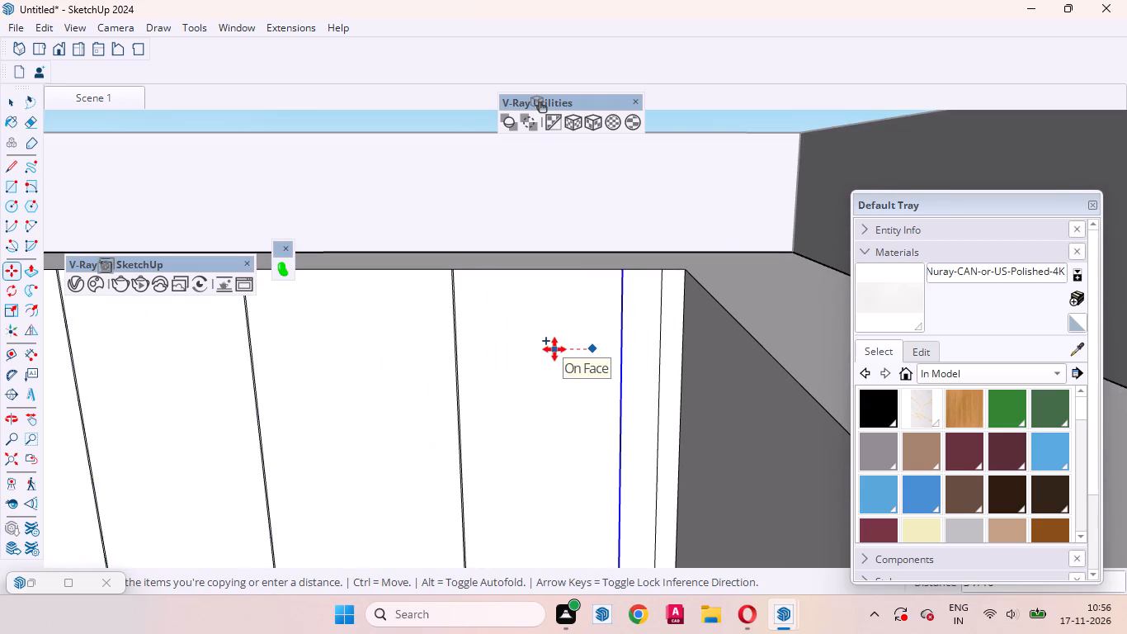
text(3mm)
key(shift+Return)
key(space)
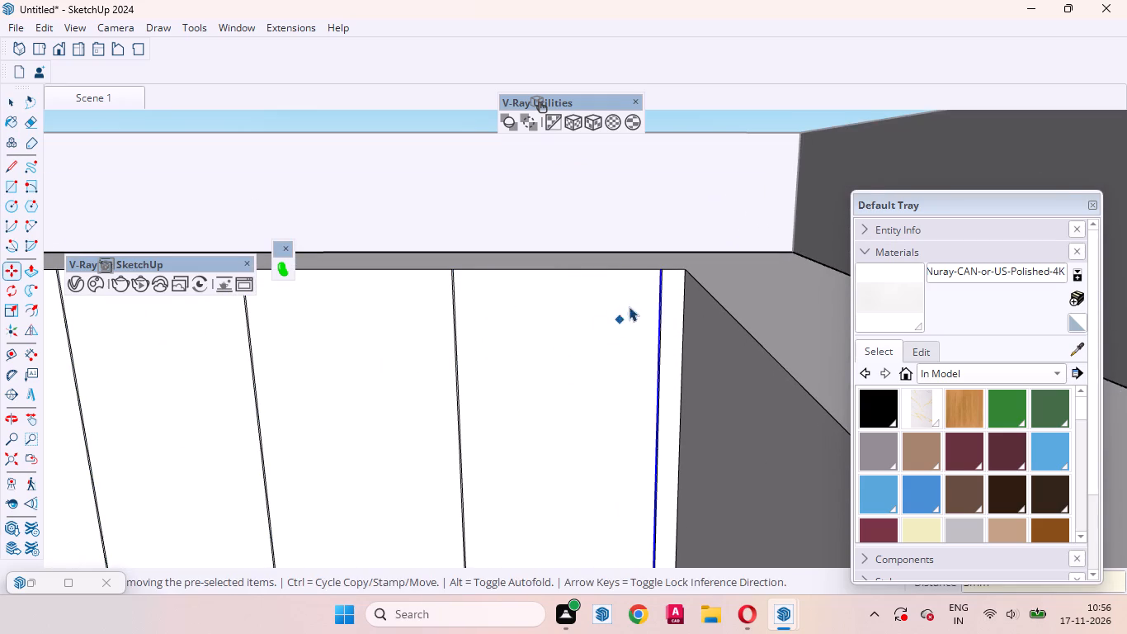
click(601, 328)
Push the narrow gap strip beside that filler 18 mm into the back-wall overhead cabinet.
scroll(639, 304, up, 5)
scroll(662, 175, up, 14)
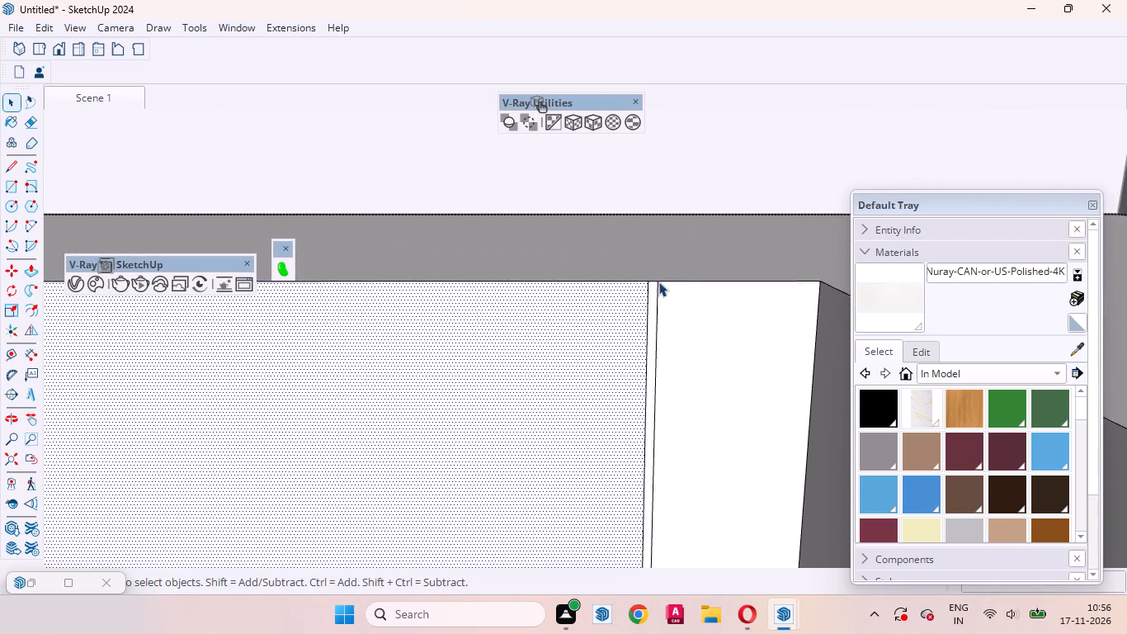
scroll(658, 282, up, 5)
click(648, 303)
key(p)
click(648, 302)
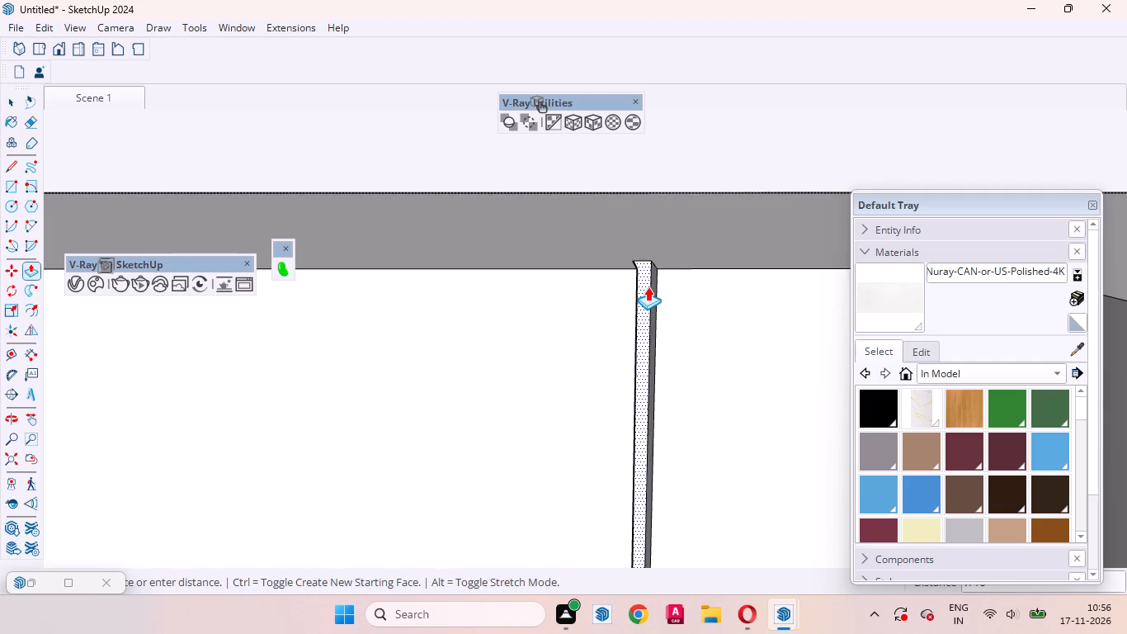
text(18mm)
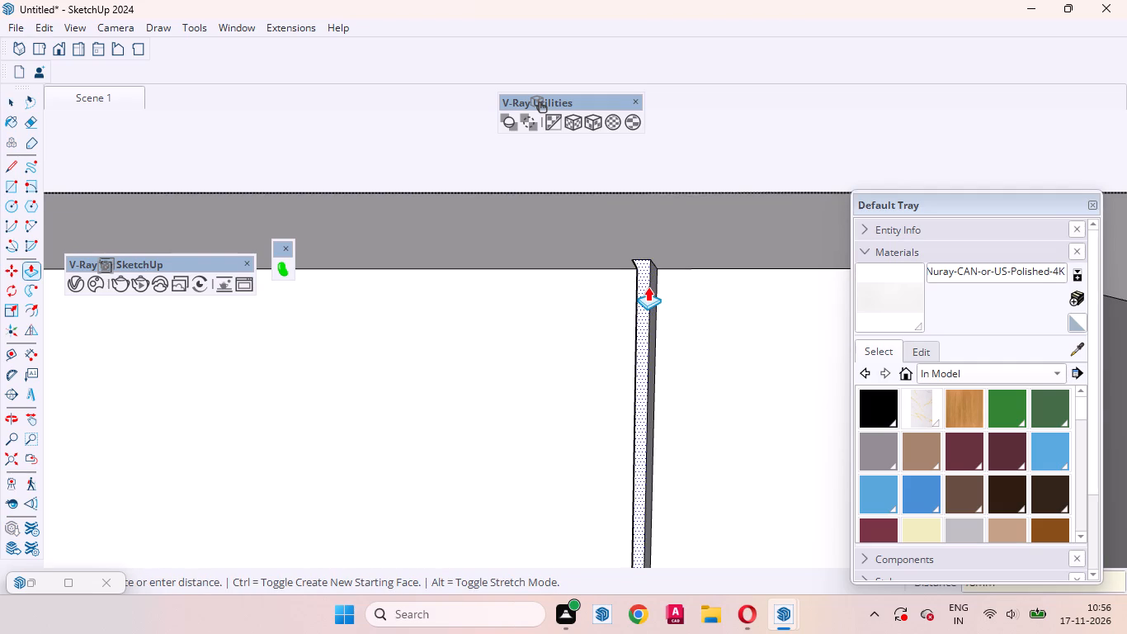
key(Return)
Recess the three shutter division gaps nearest that filler by the same 18 mm.
scroll(719, 286, down, 20)
scroll(719, 286, down, 1)
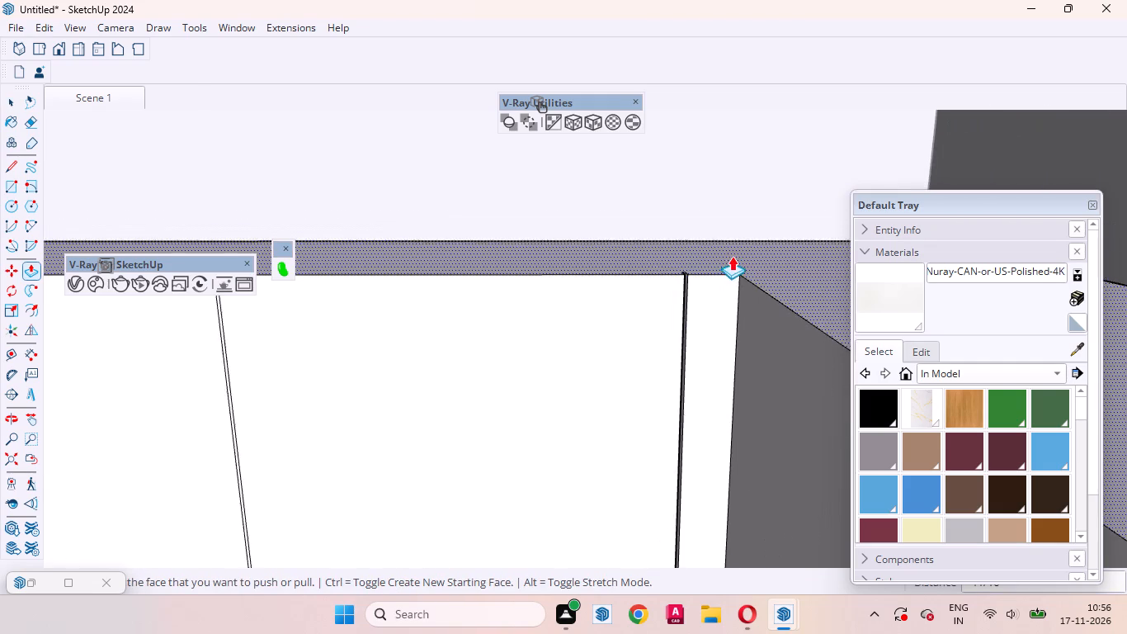
scroll(732, 256, down, 7)
scroll(431, 250, up, 20)
scroll(431, 250, up, 1)
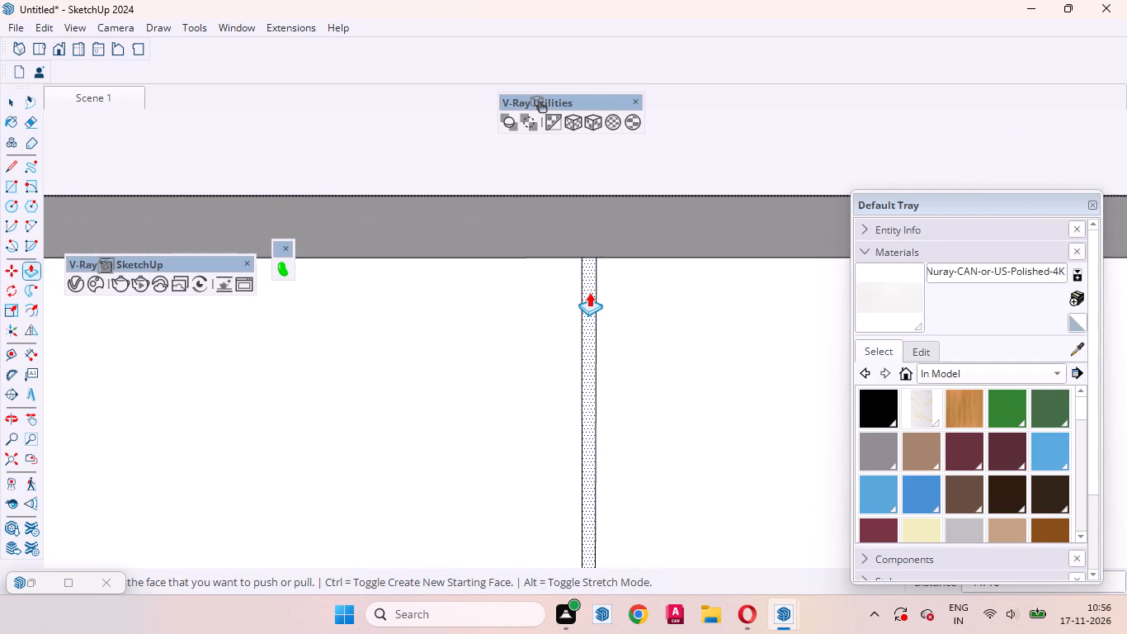
scroll(589, 292, up, 4)
double_click(589, 272)
scroll(757, 240, down, 14)
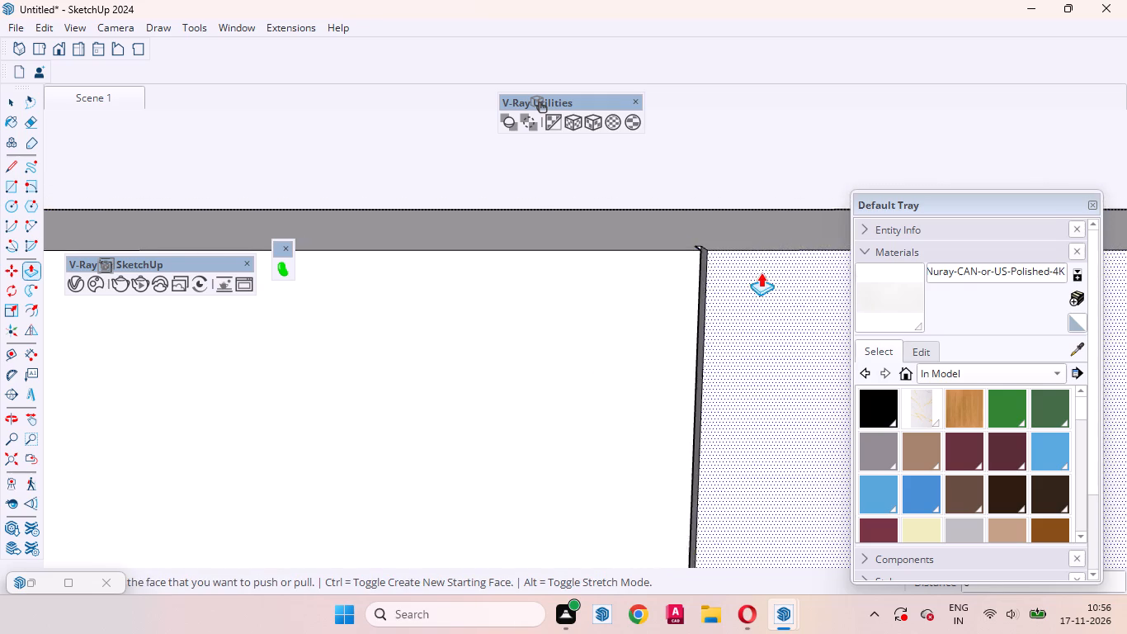
scroll(761, 272, down, 10)
scroll(488, 313, up, 16)
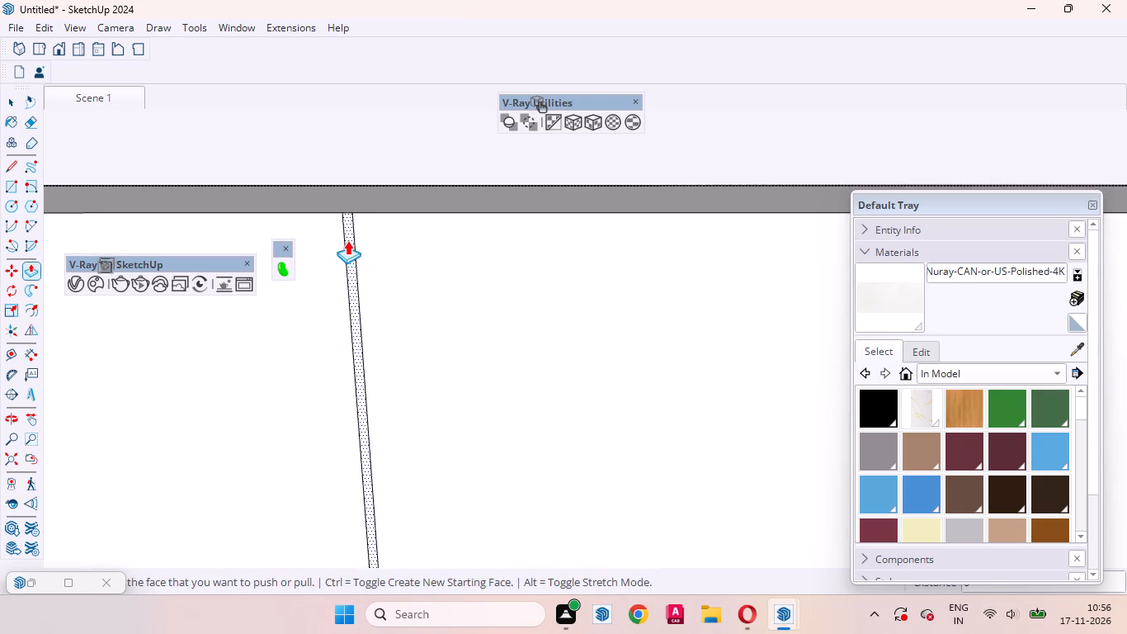
scroll(347, 240, up, 3)
double_click(348, 233)
scroll(615, 303, down, 17)
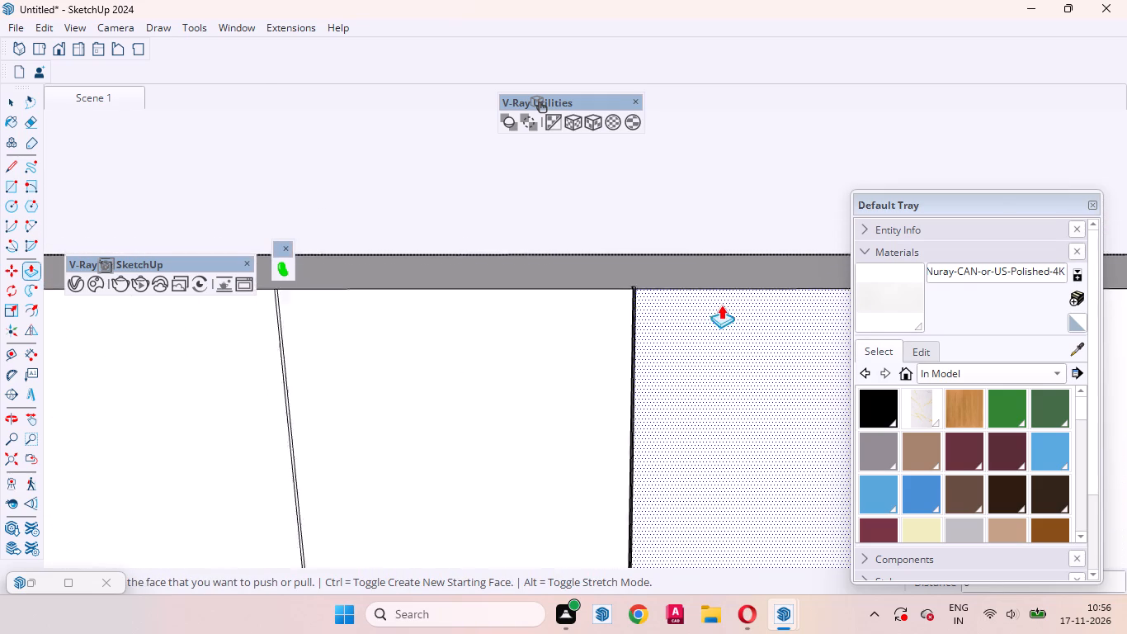
scroll(721, 305, down, 12)
scroll(573, 321, up, 16)
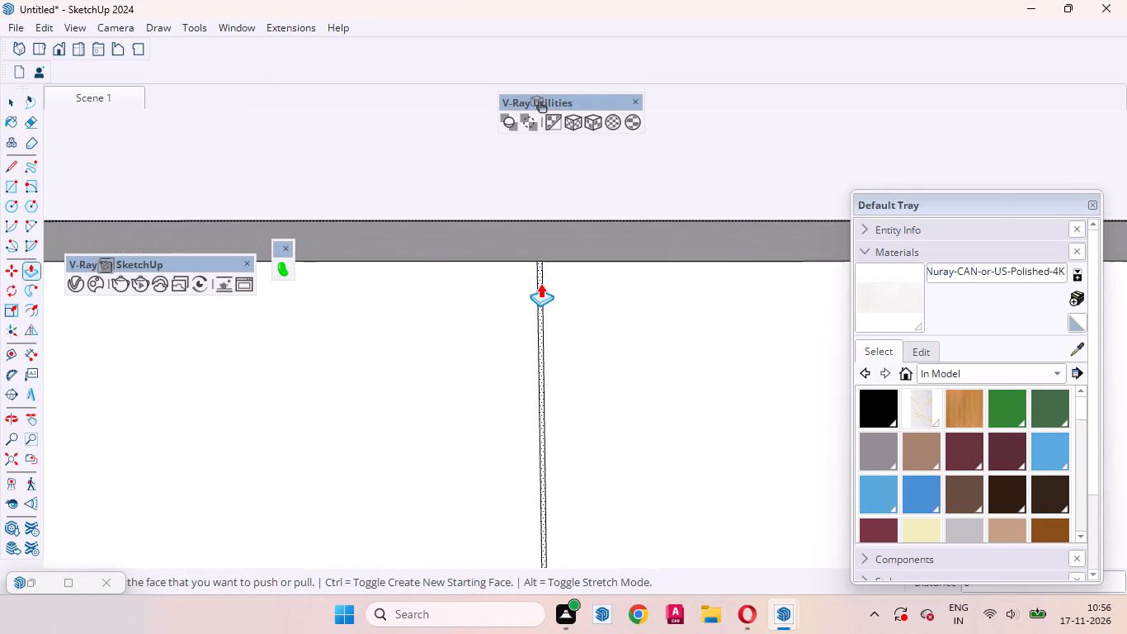
scroll(540, 283, up, 7)
double_click(540, 270)
Recess the tall-unit-side filler gap and the two remaining shutter division gaps by the same 18 mm.
scroll(634, 279, down, 3)
scroll(642, 289, up, 1)
scroll(681, 296, down, 8)
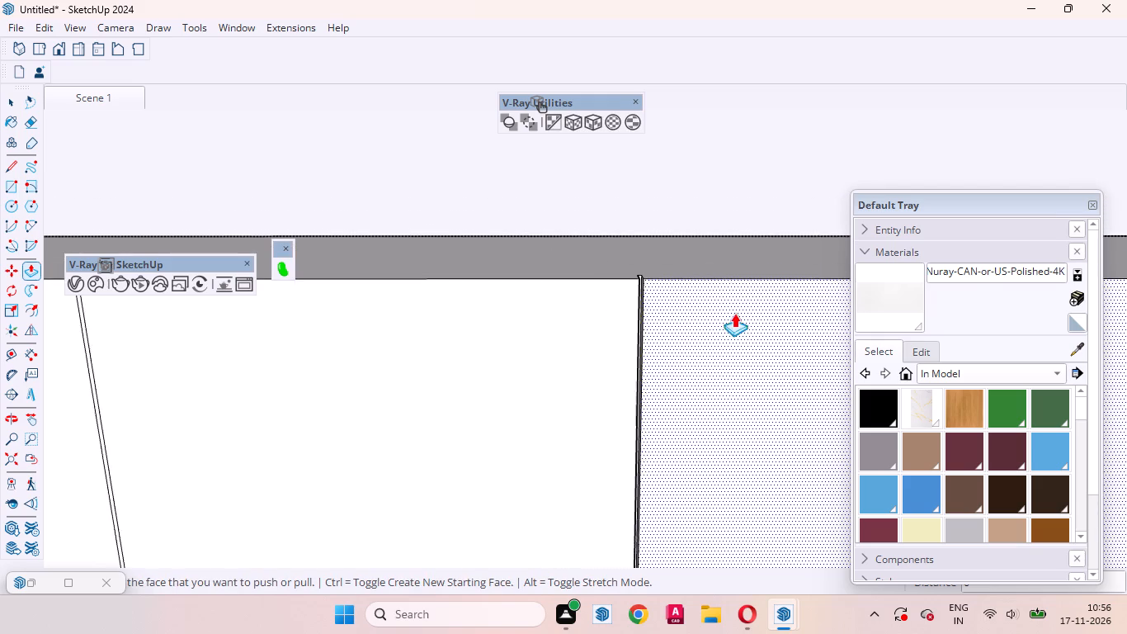
scroll(734, 313, down, 15)
scroll(394, 338, up, 4)
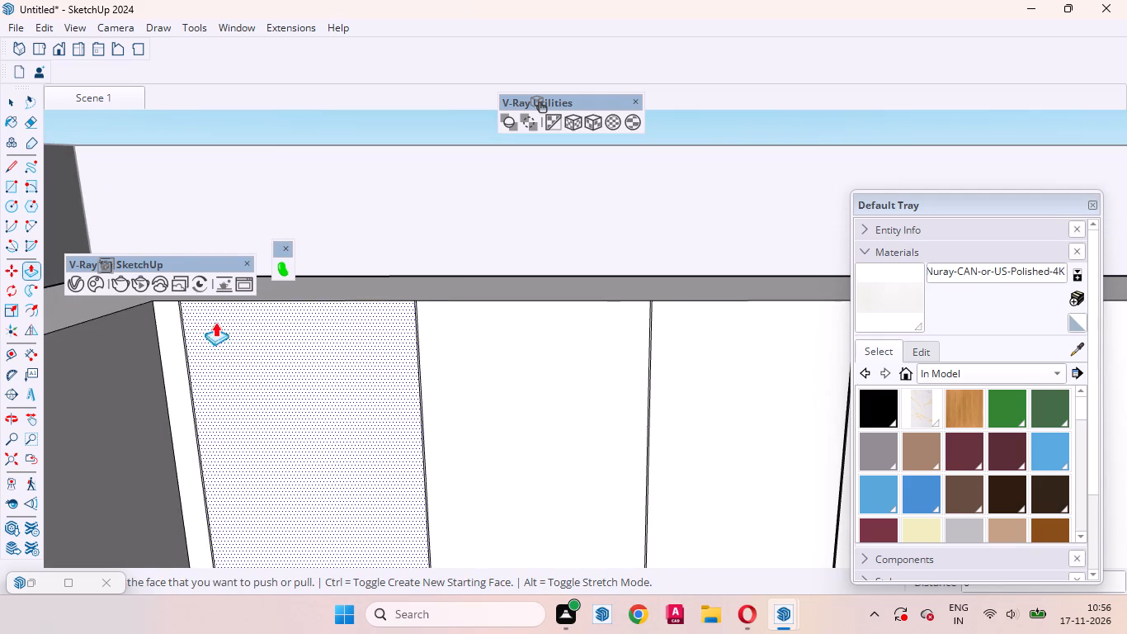
scroll(202, 321, up, 20)
scroll(202, 321, up, 2)
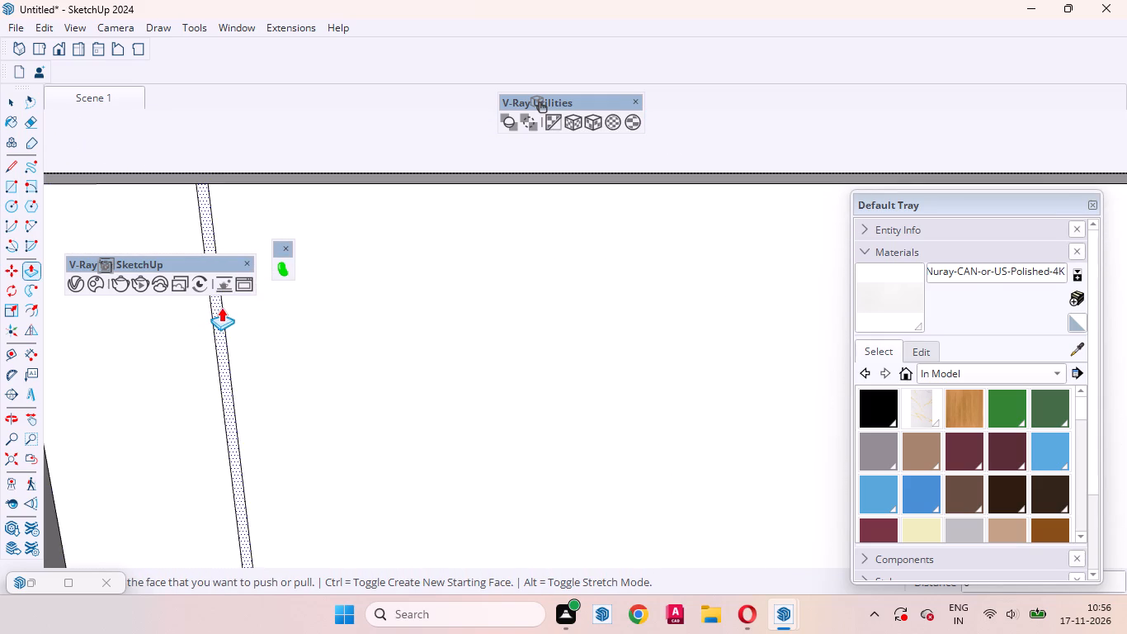
double_click(219, 318)
scroll(245, 383, down, 2)
scroll(243, 384, up, 1)
scroll(243, 384, down, 9)
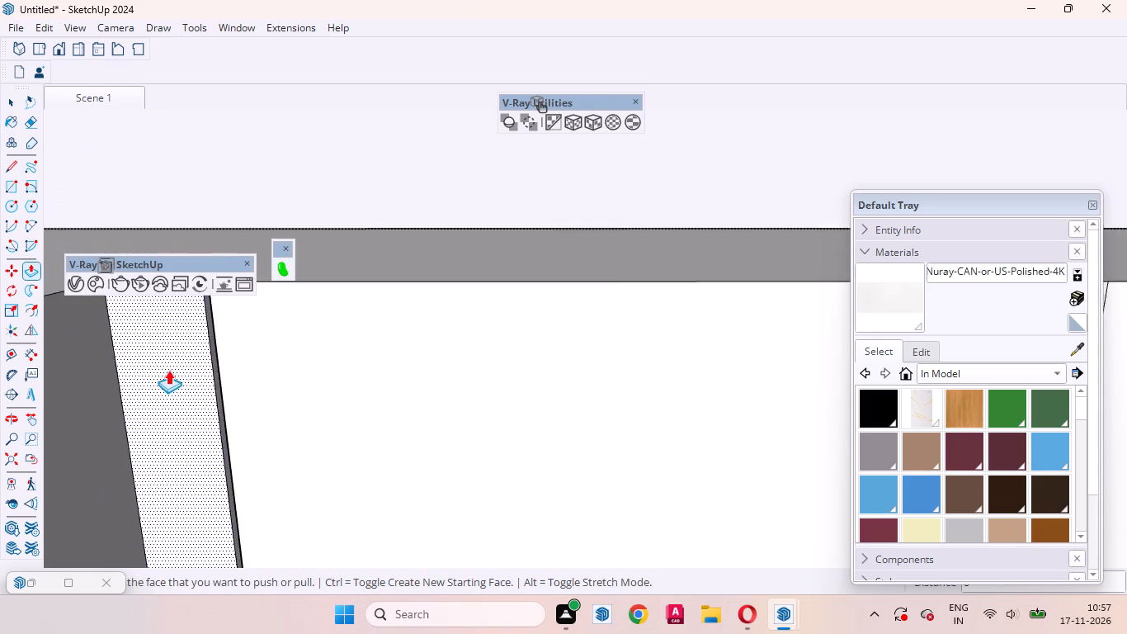
scroll(168, 370, down, 14)
scroll(163, 356, up, 1)
scroll(405, 364, up, 12)
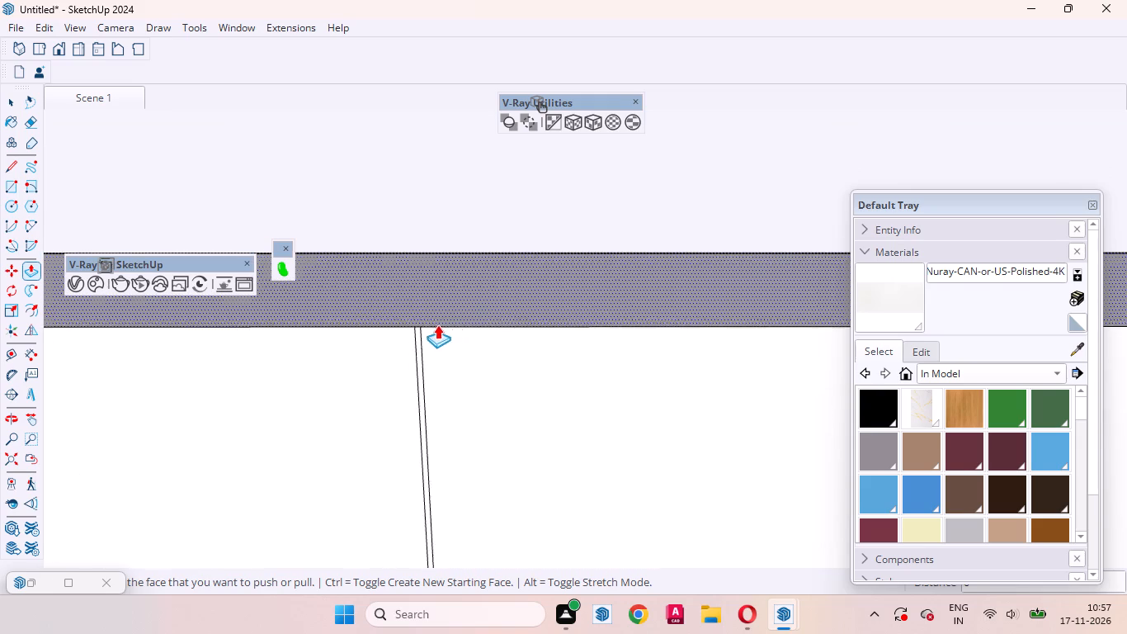
scroll(437, 324, up, 10)
double_click(417, 325)
scroll(315, 363, down, 7)
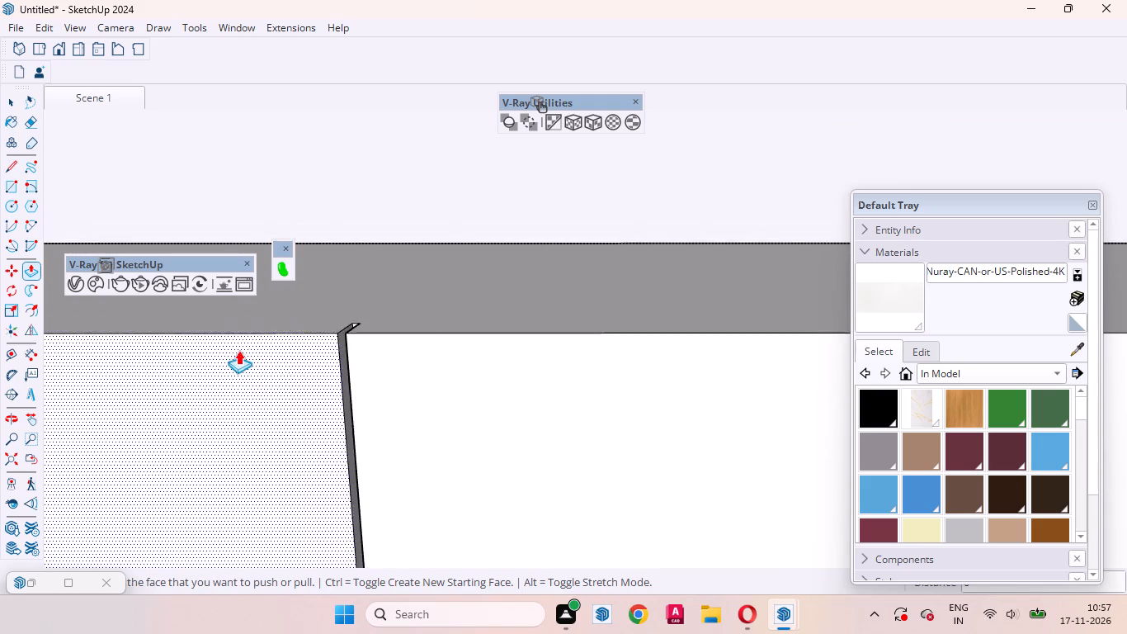
scroll(238, 350, down, 20)
scroll(238, 350, down, 6)
scroll(486, 367, up, 2)
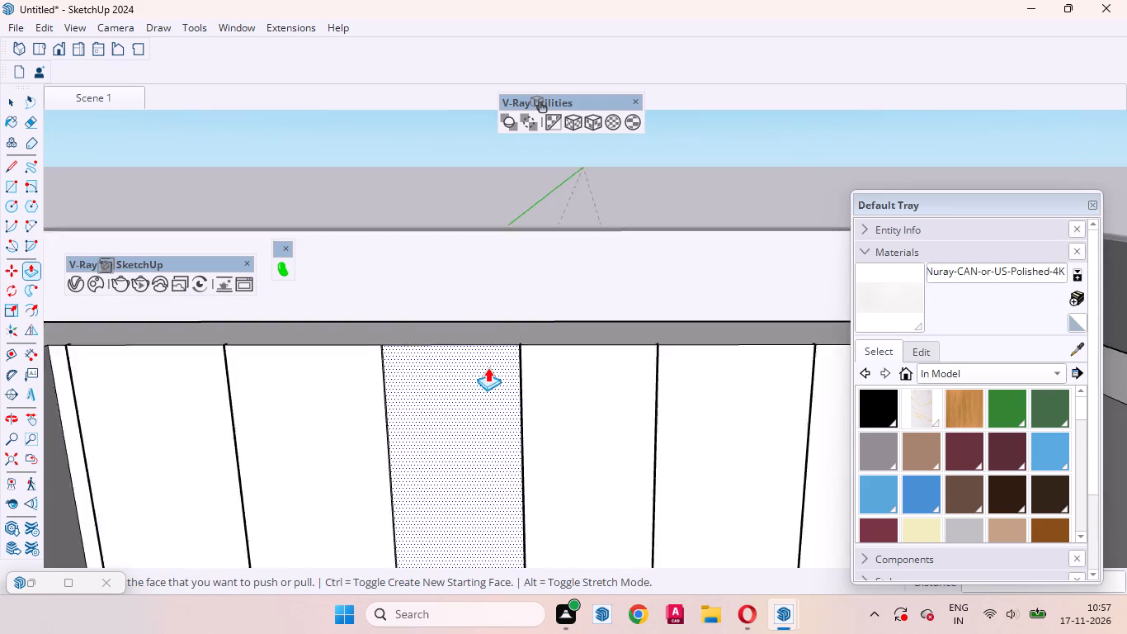
scroll(488, 367, up, 2)
scroll(327, 354, up, 20)
scroll(327, 354, up, 2)
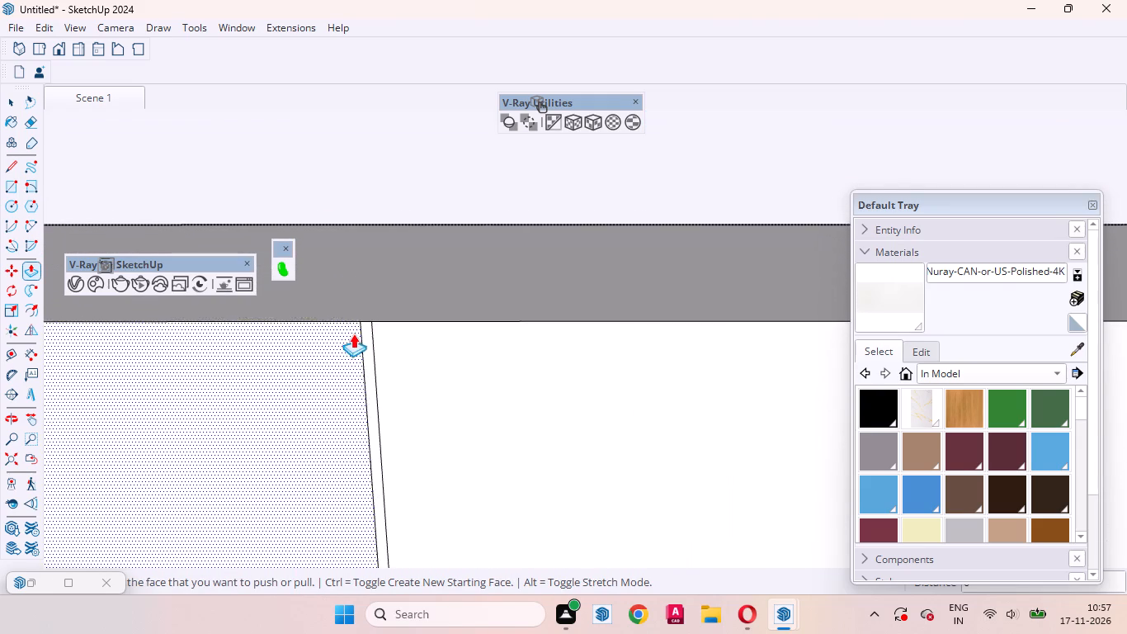
scroll(353, 334, up, 5)
double_click(377, 324)
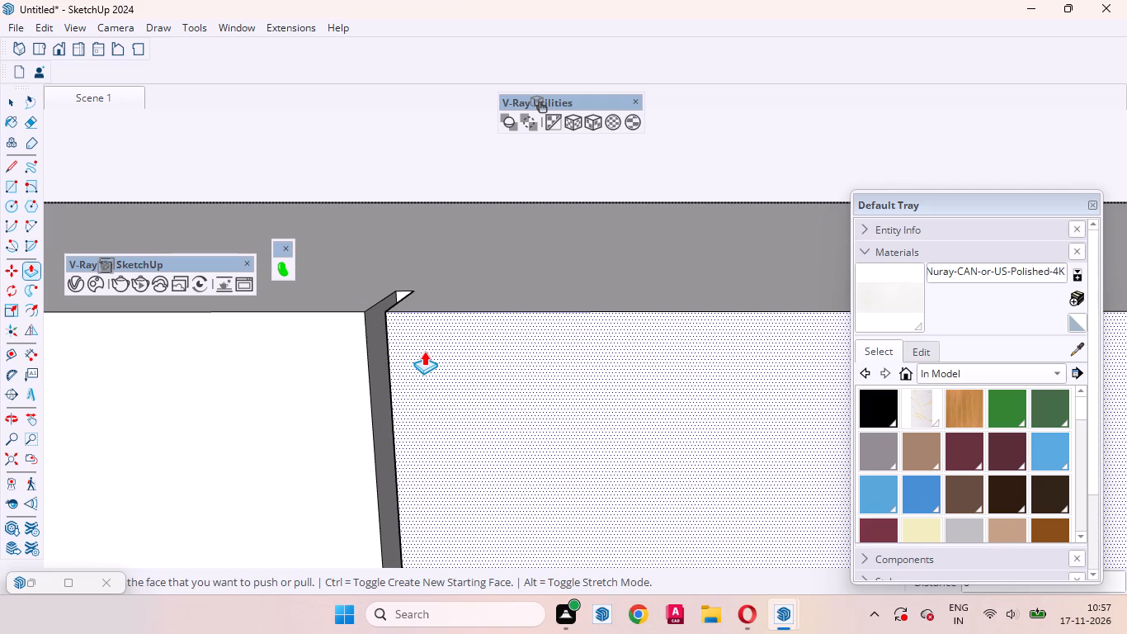
key(space)
Offset the outline of the back-wall overhead shutter nearest the tall unit inward by 18 mm.
scroll(422, 348, down, 18)
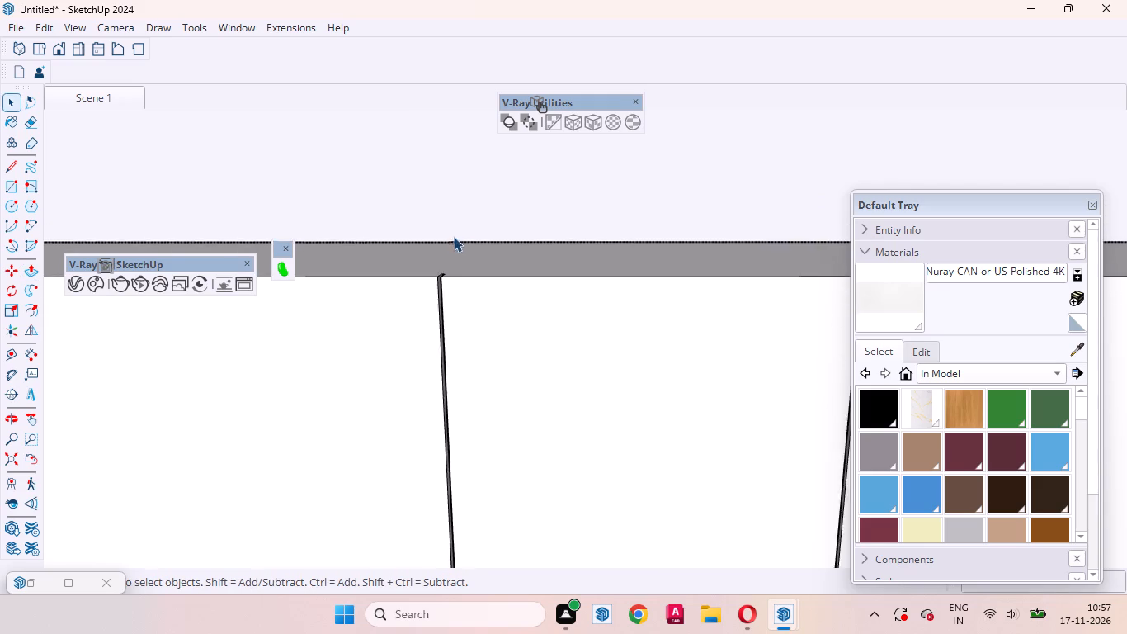
scroll(454, 237, down, 20)
scroll(454, 237, down, 5)
scroll(574, 302, down, 1)
middle_drag(574, 302, 568, 277)
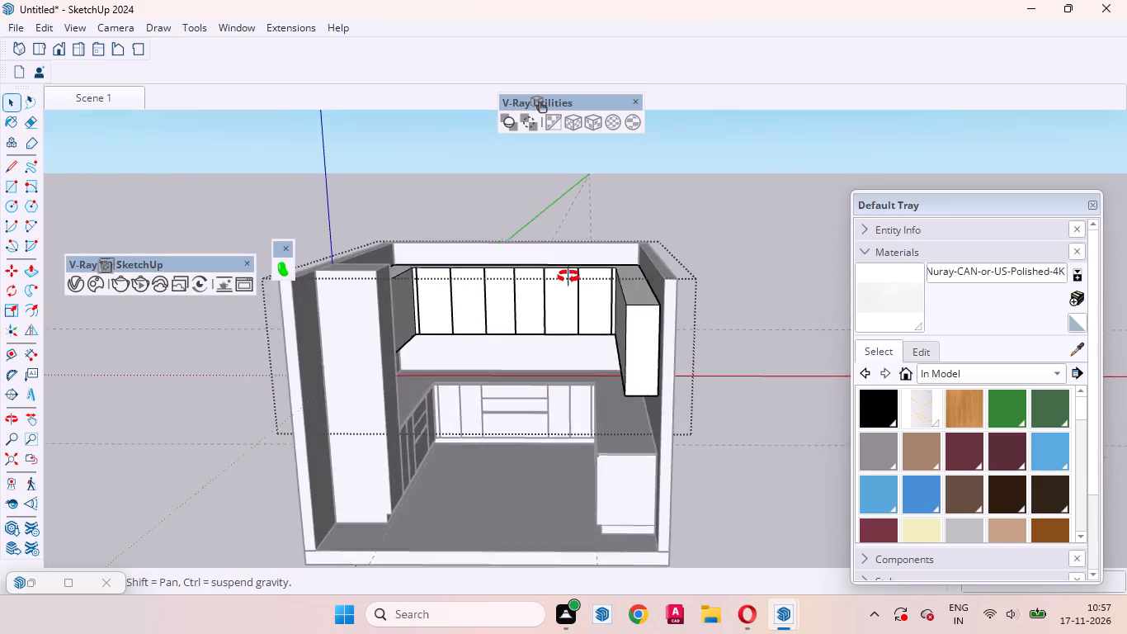
middle_drag(568, 277, 604, 365)
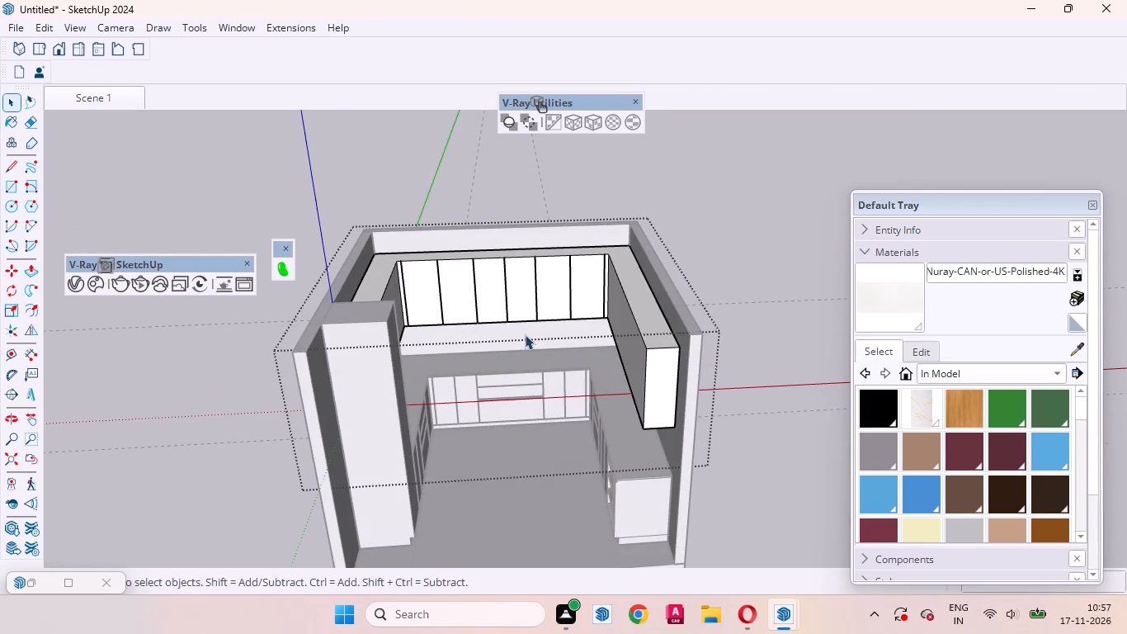
click(430, 291)
scroll(437, 318, up, 6)
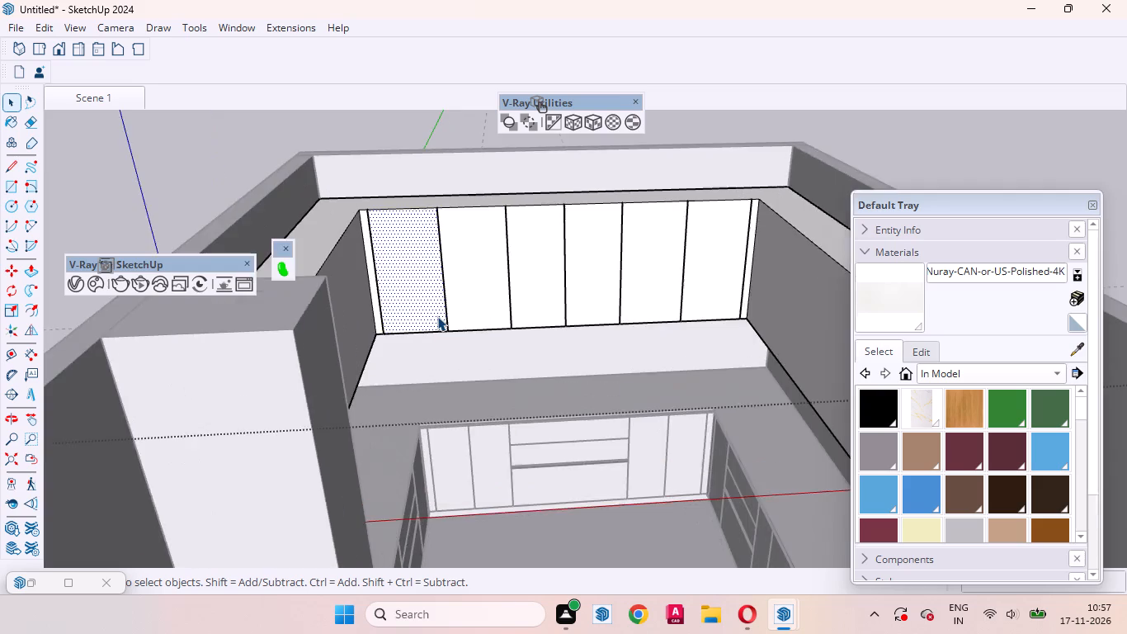
scroll(437, 316, up, 3)
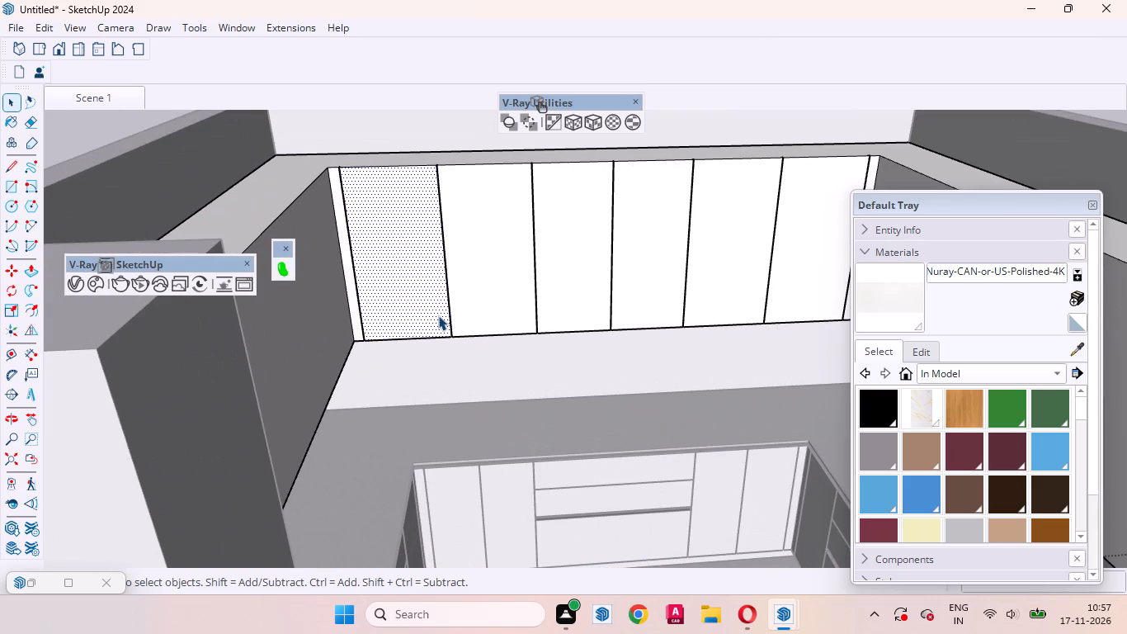
scroll(409, 282, down, 3)
middle_drag(416, 280, 404, 248)
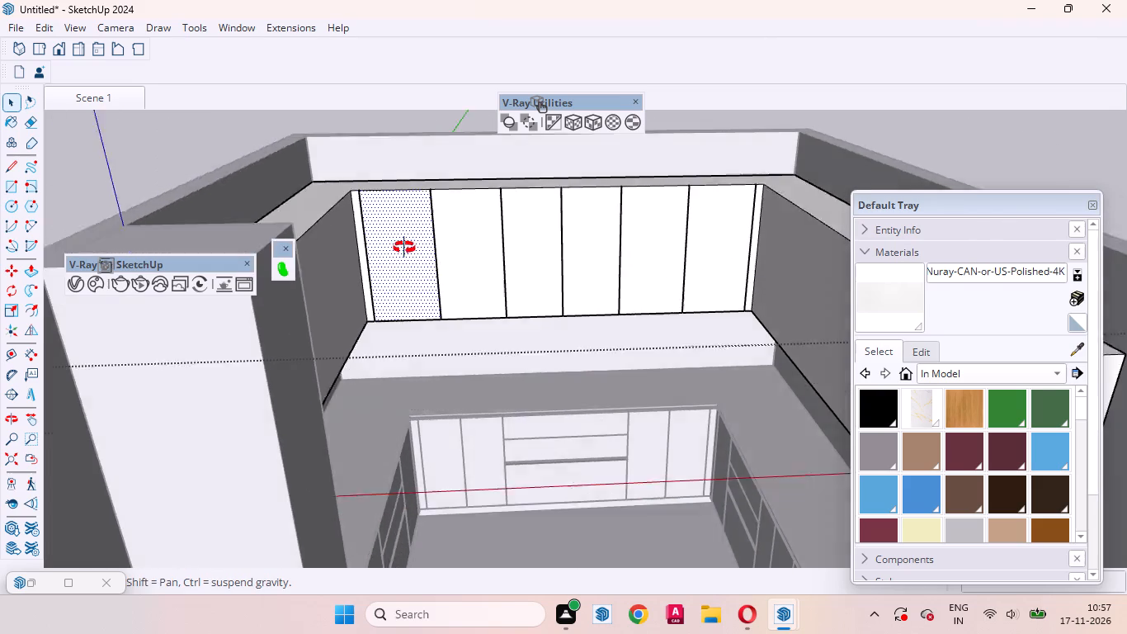
middle_drag(404, 248, 437, 345)
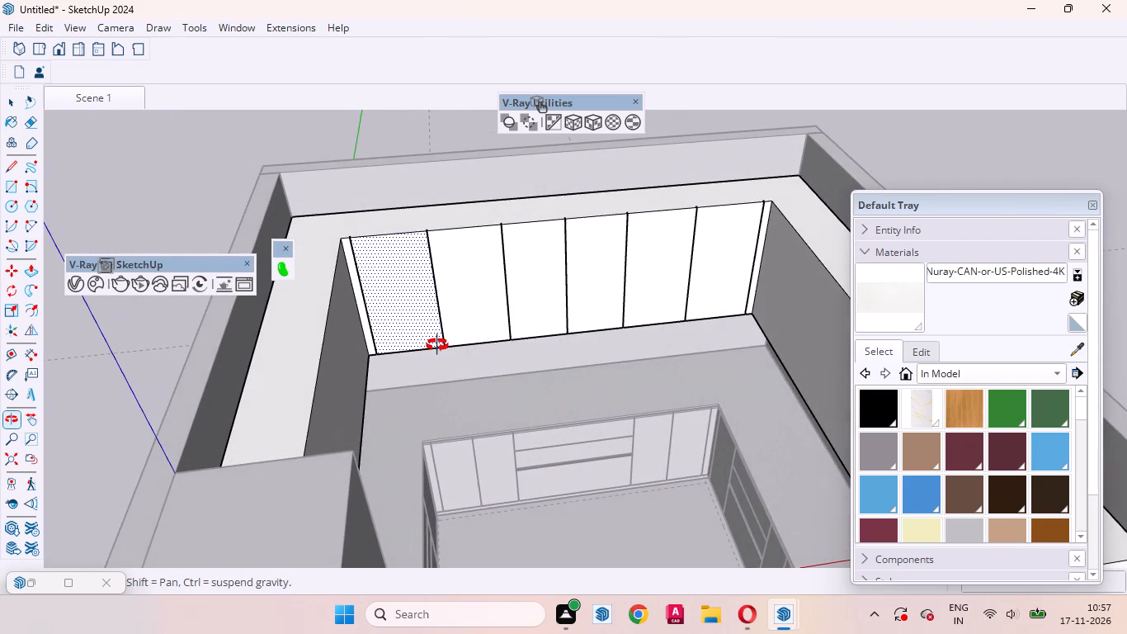
middle_drag(437, 345, 412, 319)
scroll(401, 264, up, 9)
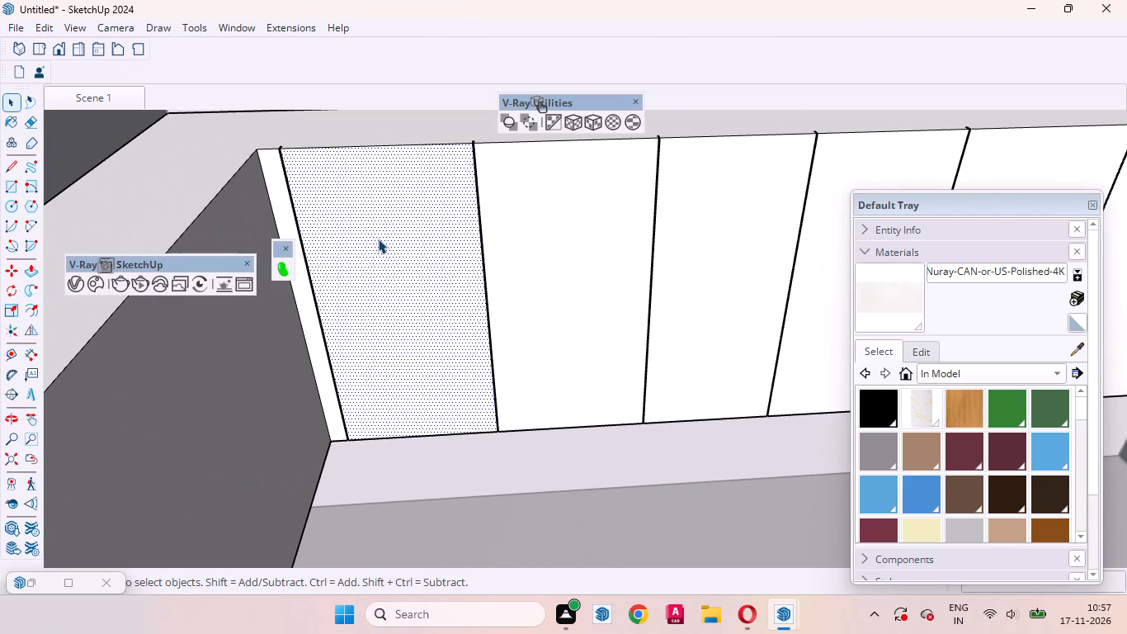
key(f)
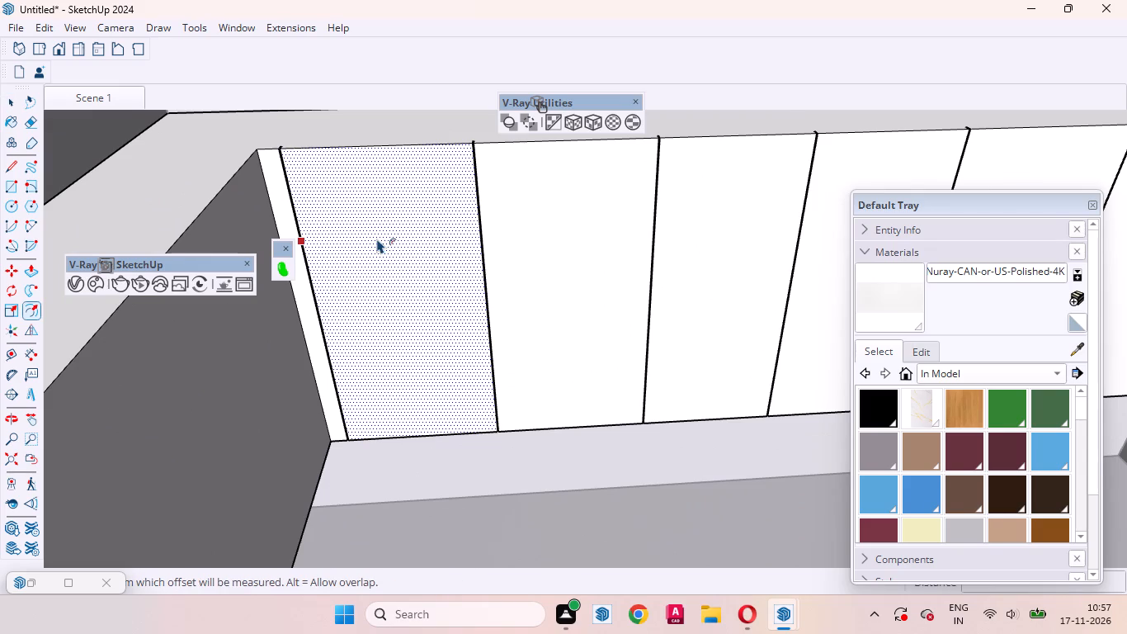
key(space)
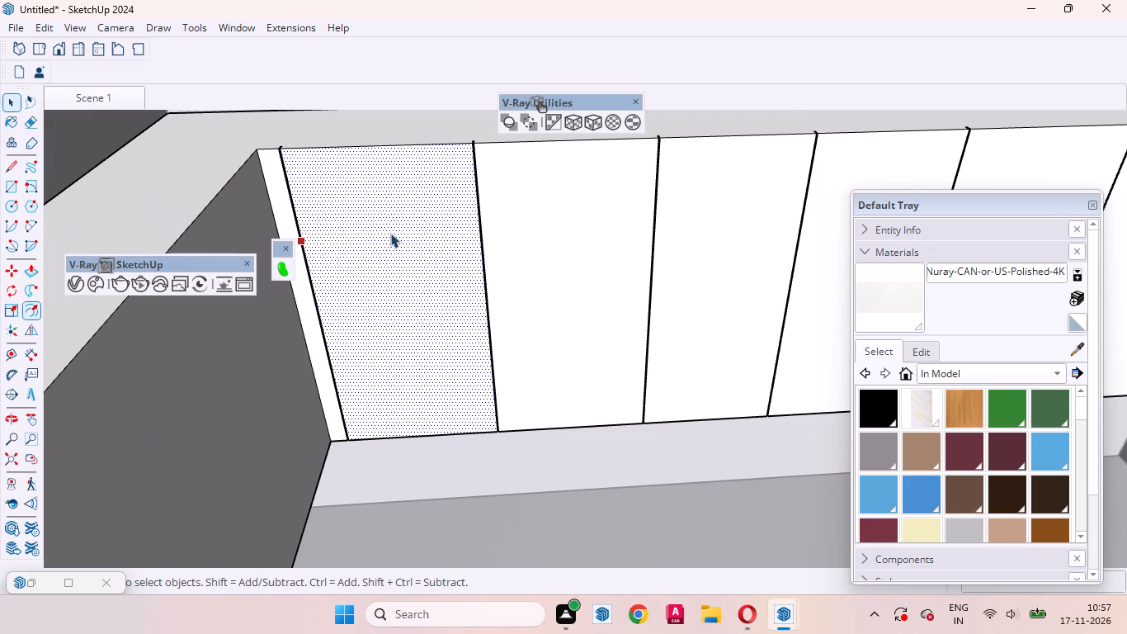
click(387, 201)
scroll(465, 405, down, 3)
scroll(365, 276, up, 4)
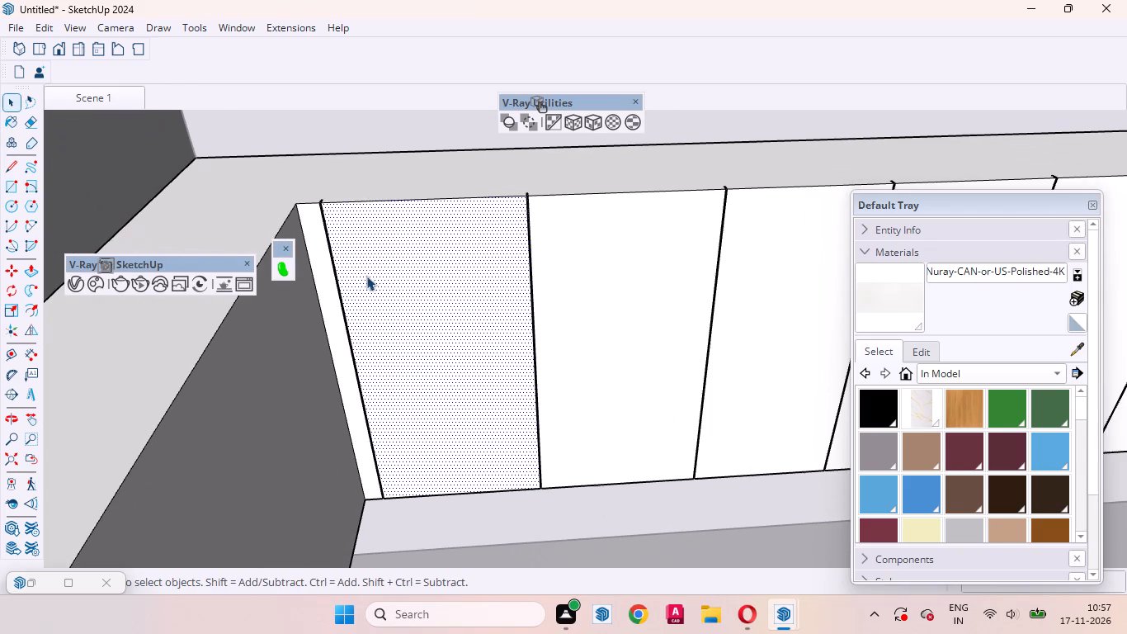
key(f)
click(363, 276)
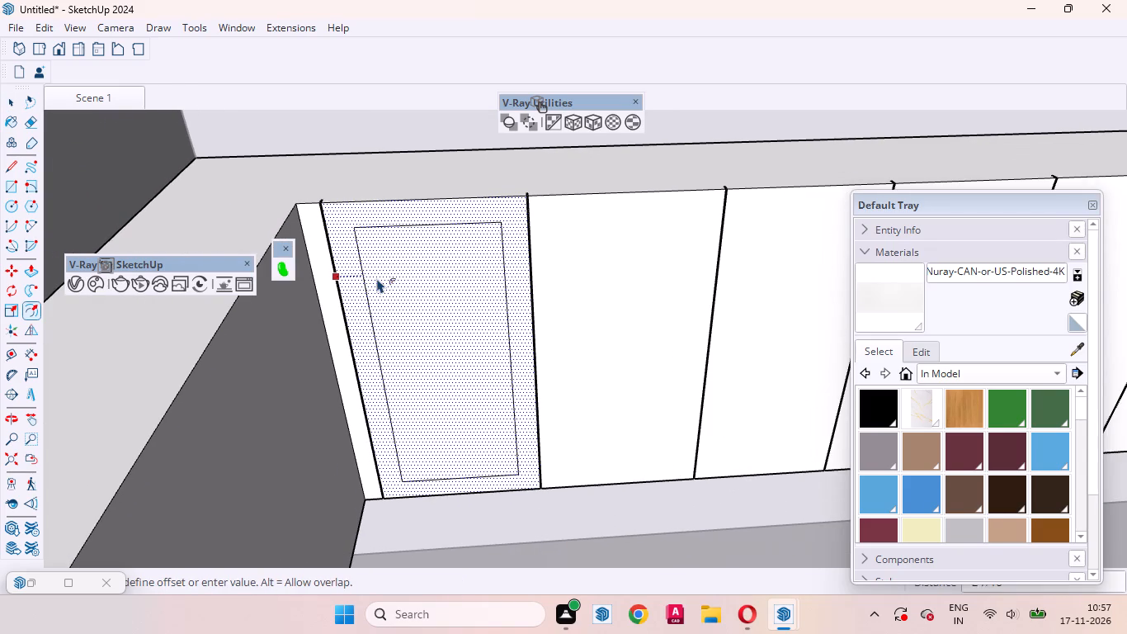
key(1)
text(8mm)
key(Return)
key(space)
Push the inner panel of the framed back-wall overhead shutter nearest the tall unit 12 inches into the cabinet.
click(420, 320)
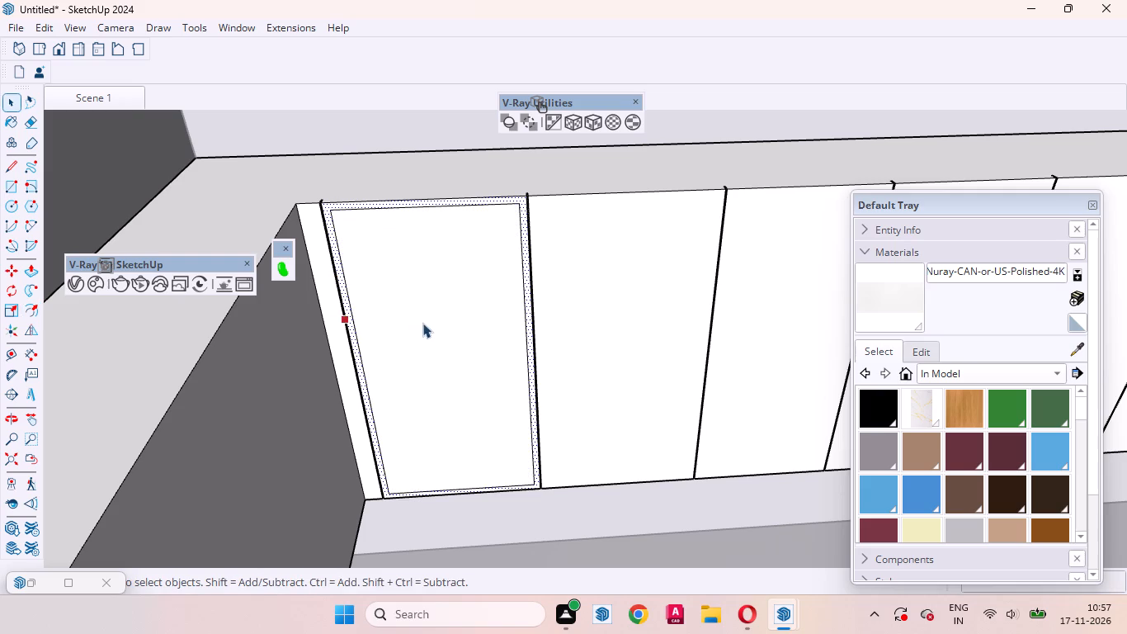
key(p)
click(443, 332)
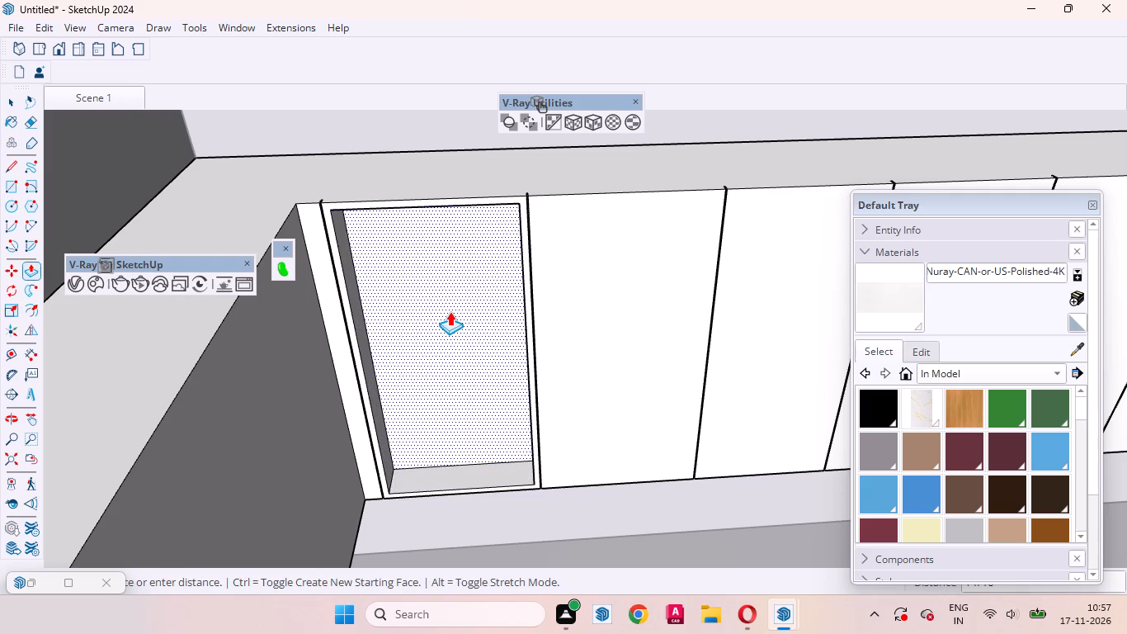
text(12)
key(Return)
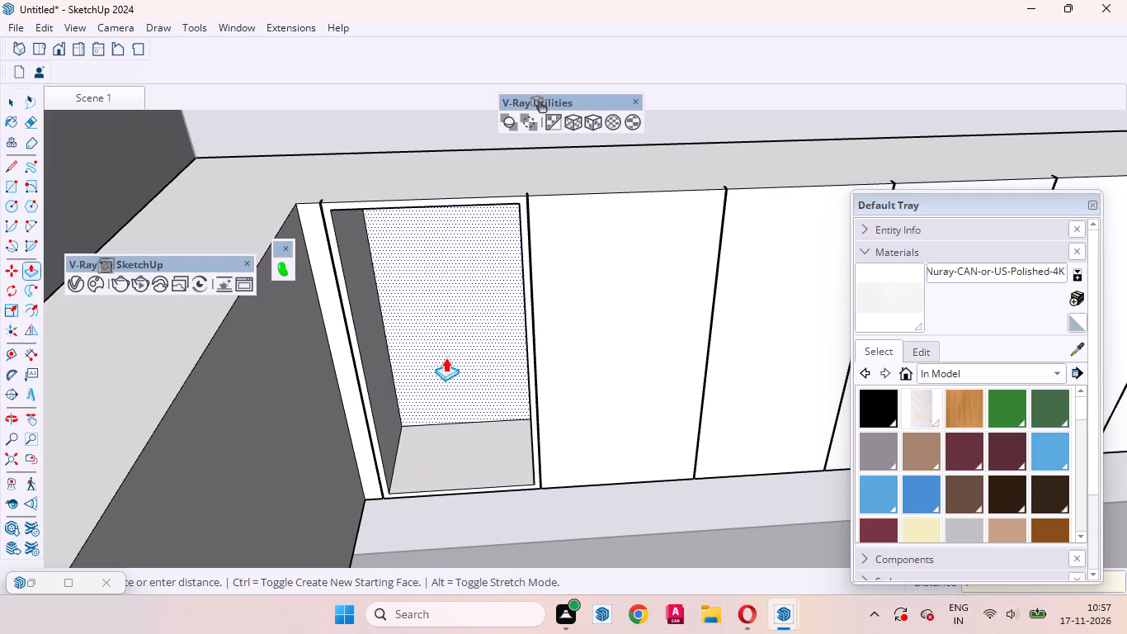
key(space)
Offset the outline of the back-wall overhead shutter at the end opposite the tall unit inward by the same 18 mm.
scroll(394, 377, down, 12)
middle_drag(680, 401, 643, 361)
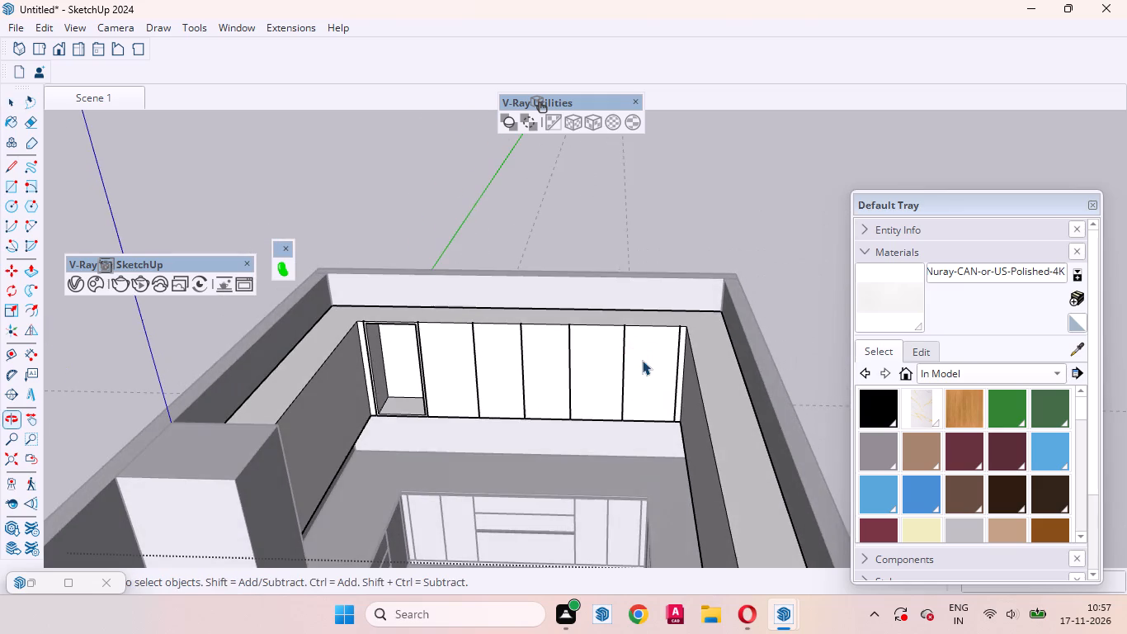
click(643, 361)
scroll(650, 371, up, 4)
key(f)
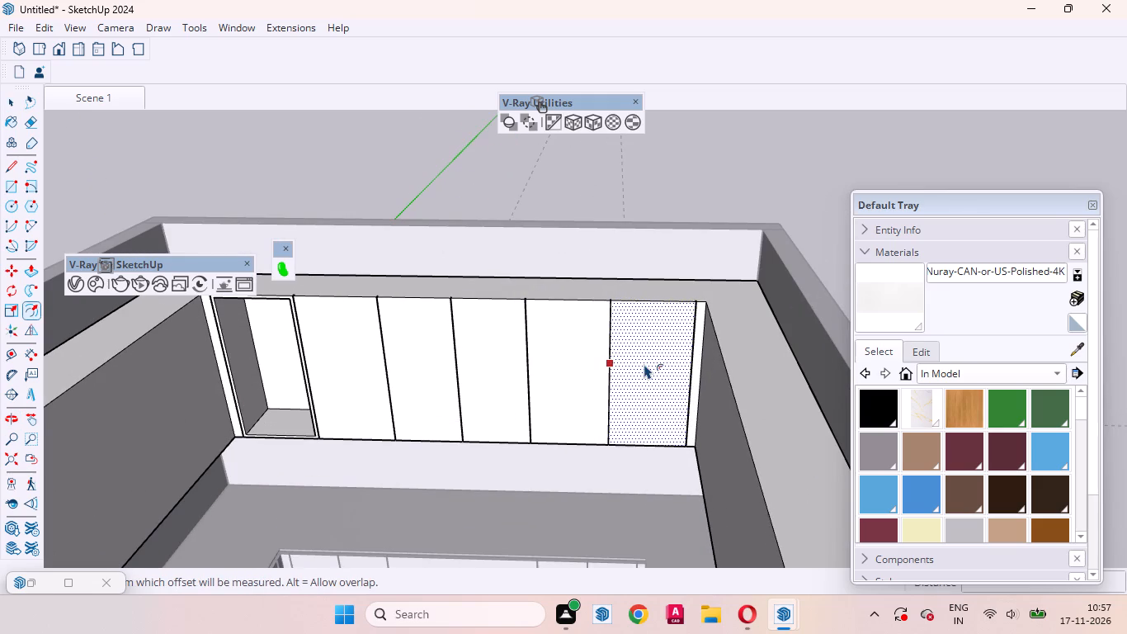
double_click(644, 364)
key(space)
Push that end shutter's inner panel the same 12 inches into the cabinet and close the overhead cabinet for editing.
click(657, 383)
key(p)
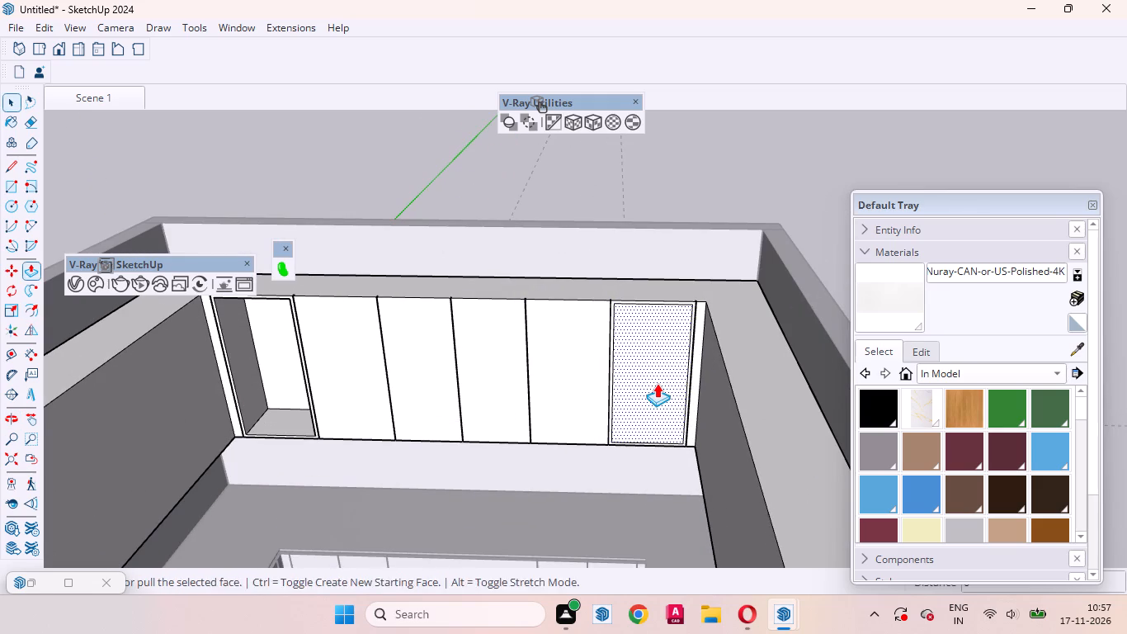
double_click(657, 383)
key(space)
scroll(596, 466, down, 8)
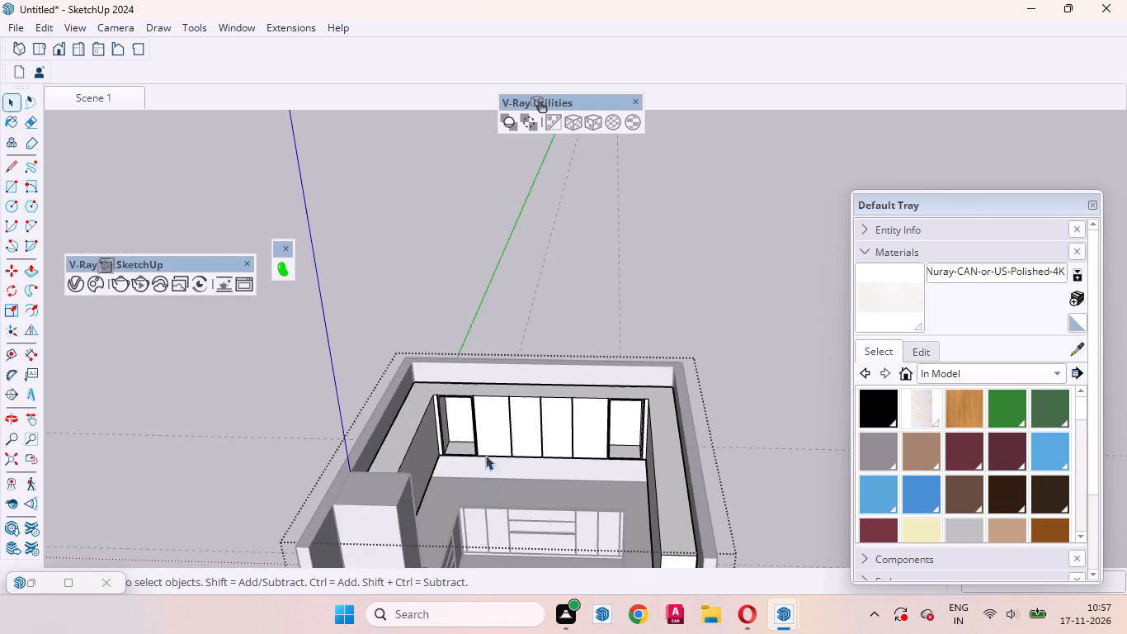
middle_drag(485, 453, 497, 268)
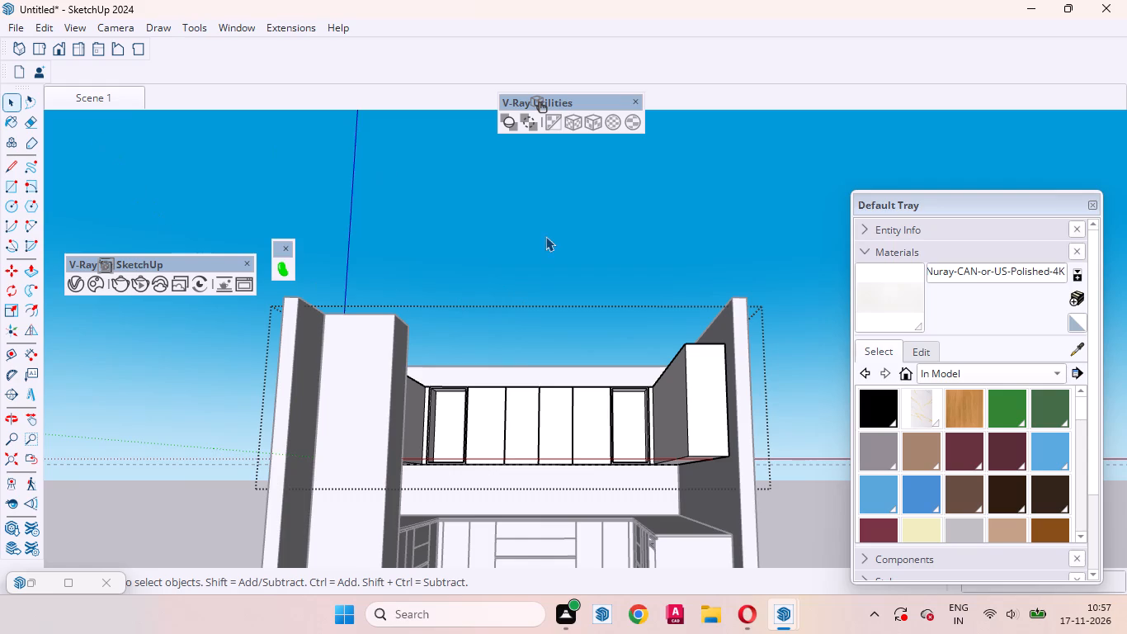
click(545, 236)
Recall Scene 1 and set the camera eye height to 5'.
click(85, 104)
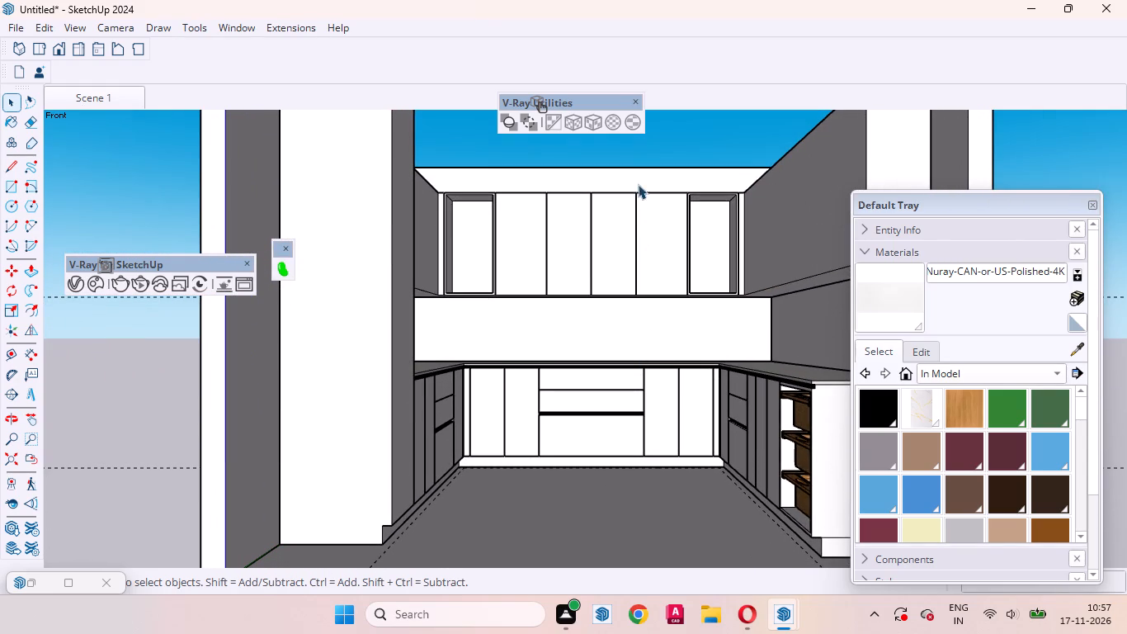
click(7, 510)
drag(998, 198, 887, 177)
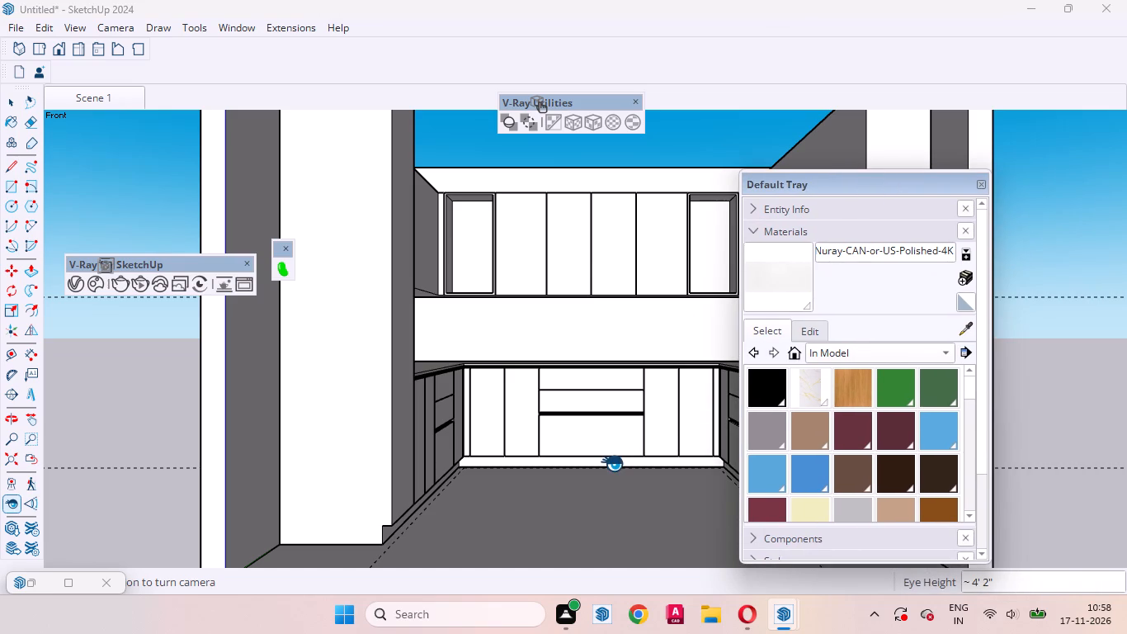
text(5')
key(Return)
click(10, 509)
key(5)
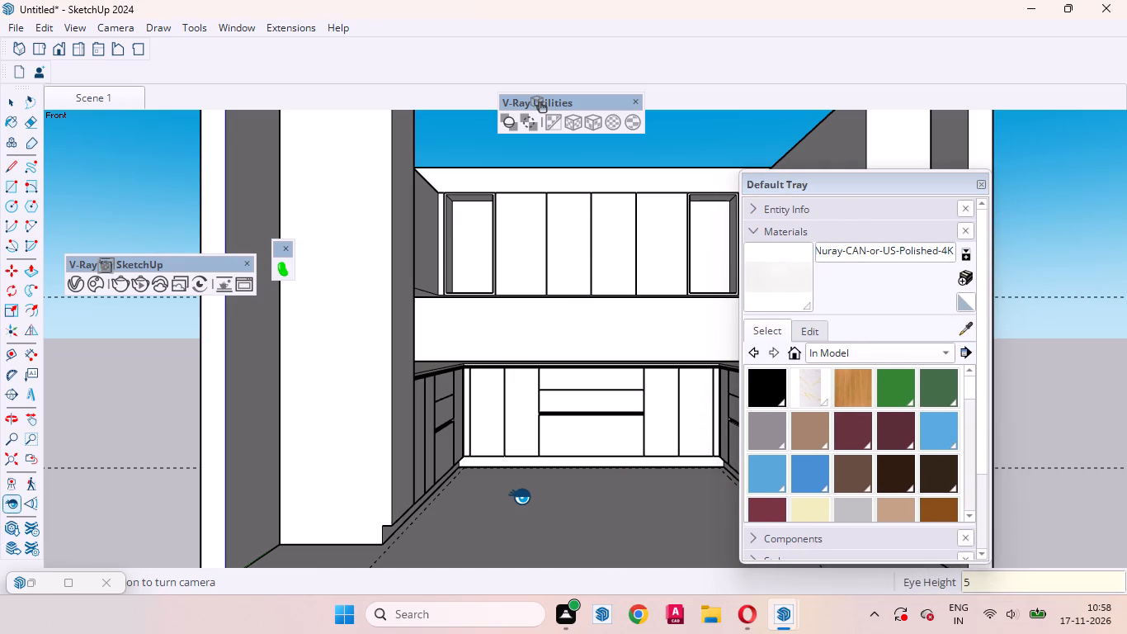
key(apostrophe)
key(Return)
key(space)
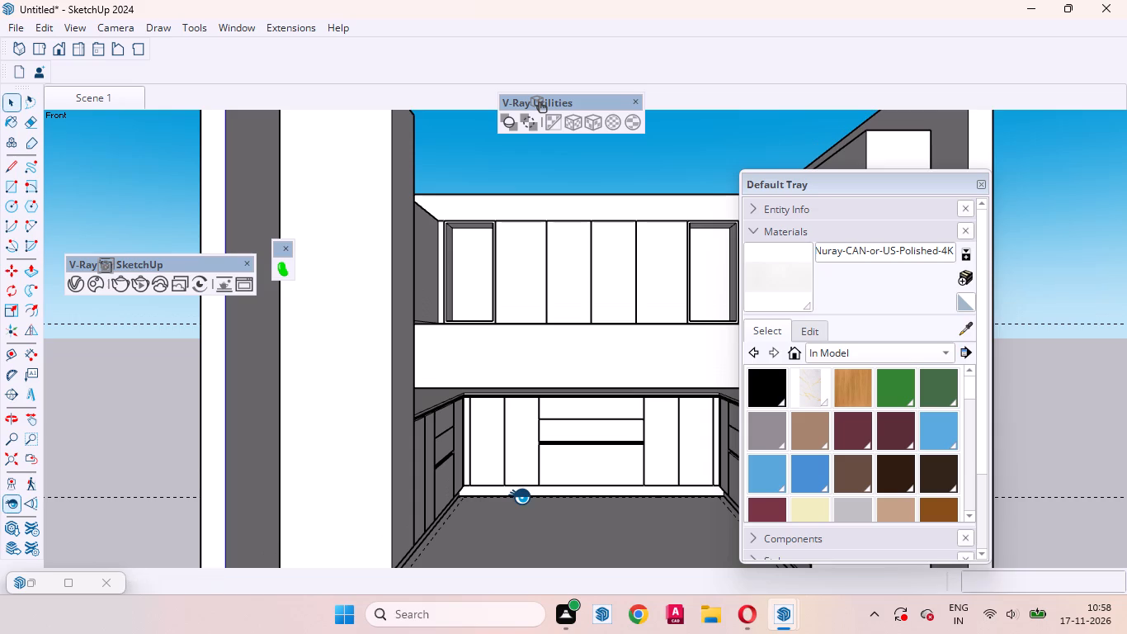
Update Scene 1 with the 5' eye-height camera view.
drag(865, 185, 1037, 223)
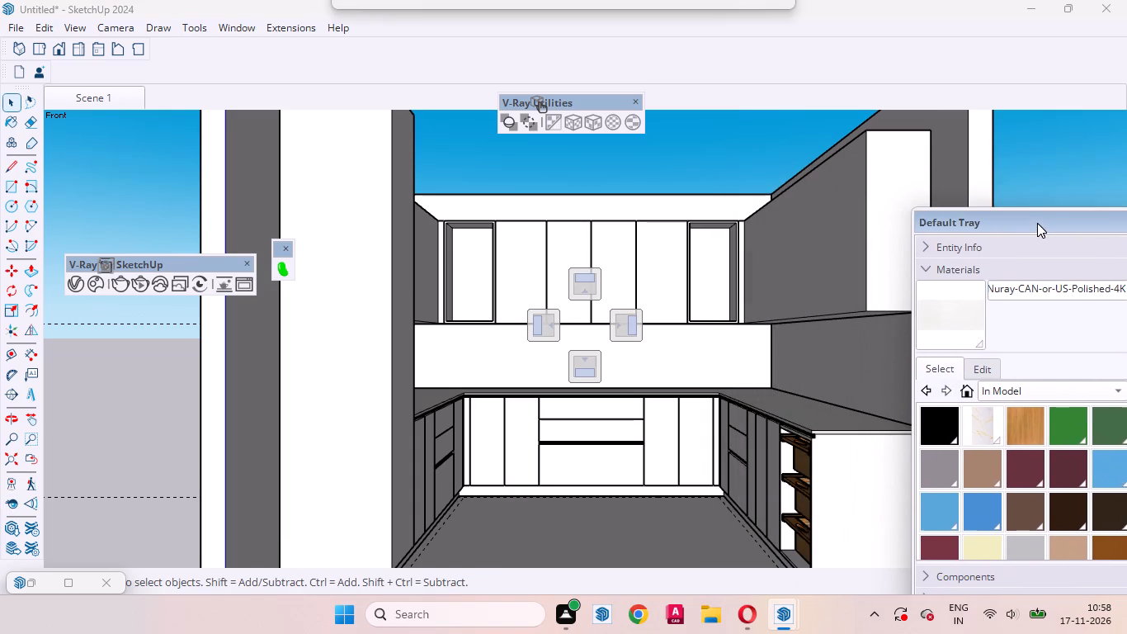
drag(1037, 223, 1024, 207)
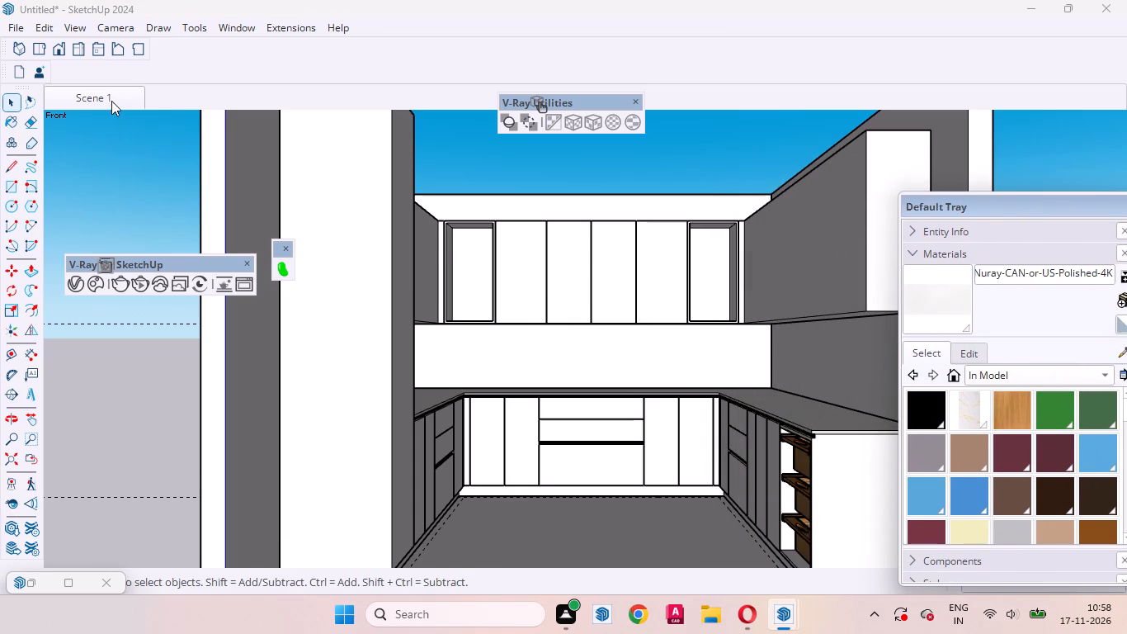
right_click(111, 99)
click(158, 176)
click(134, 406)
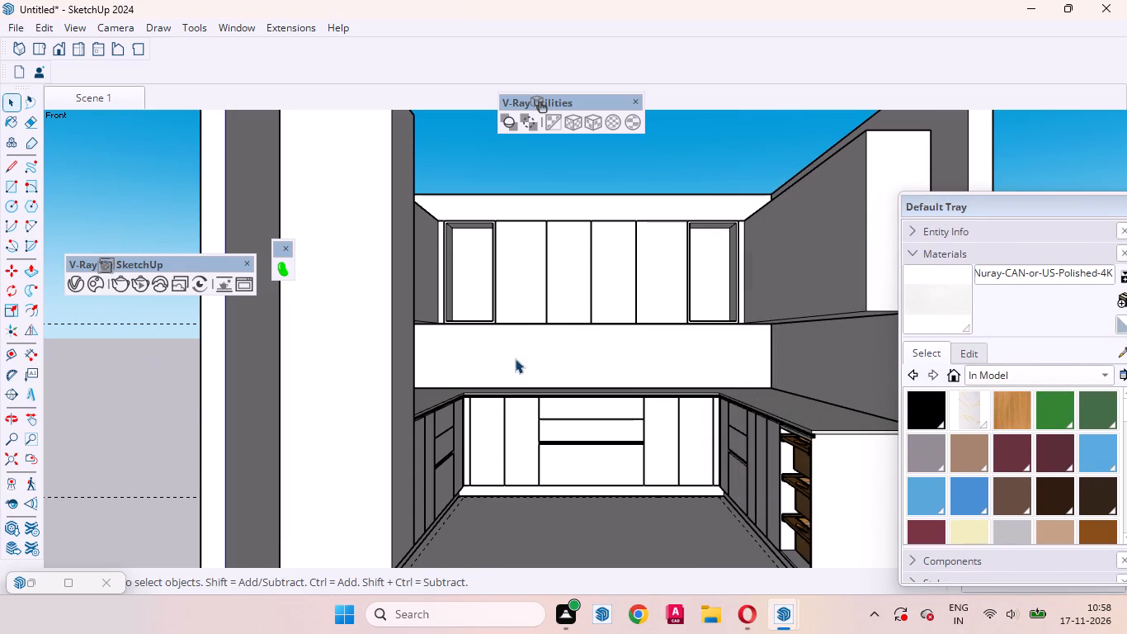
Pull the frame of the open overhead shutter nearest the tall unit outward 18 mm as a new starting face.
scroll(606, 268, up, 7)
middle_drag(497, 319, 498, 573)
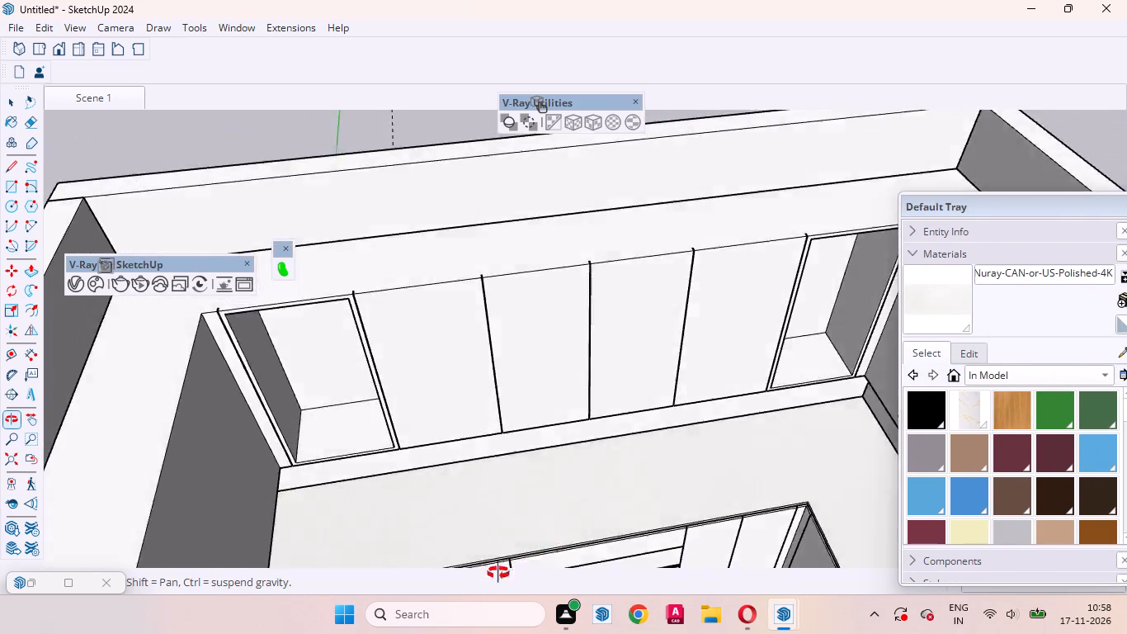
middle_drag(498, 573, 467, 554)
scroll(339, 414, up, 4)
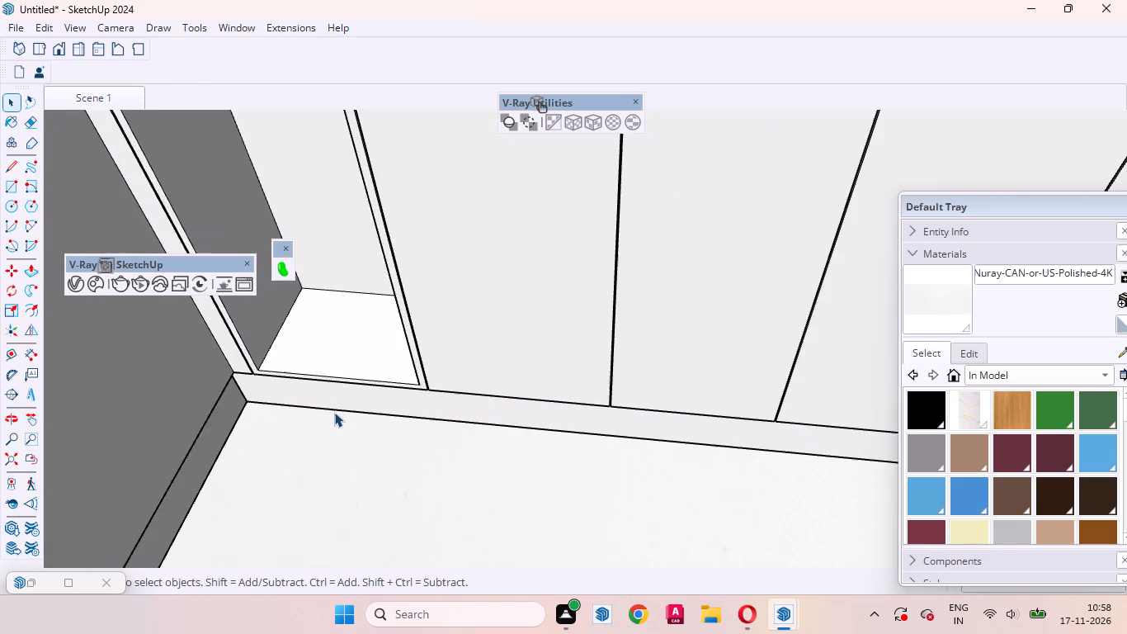
scroll(334, 412, up, 14)
middle_drag(568, 402, 672, 417)
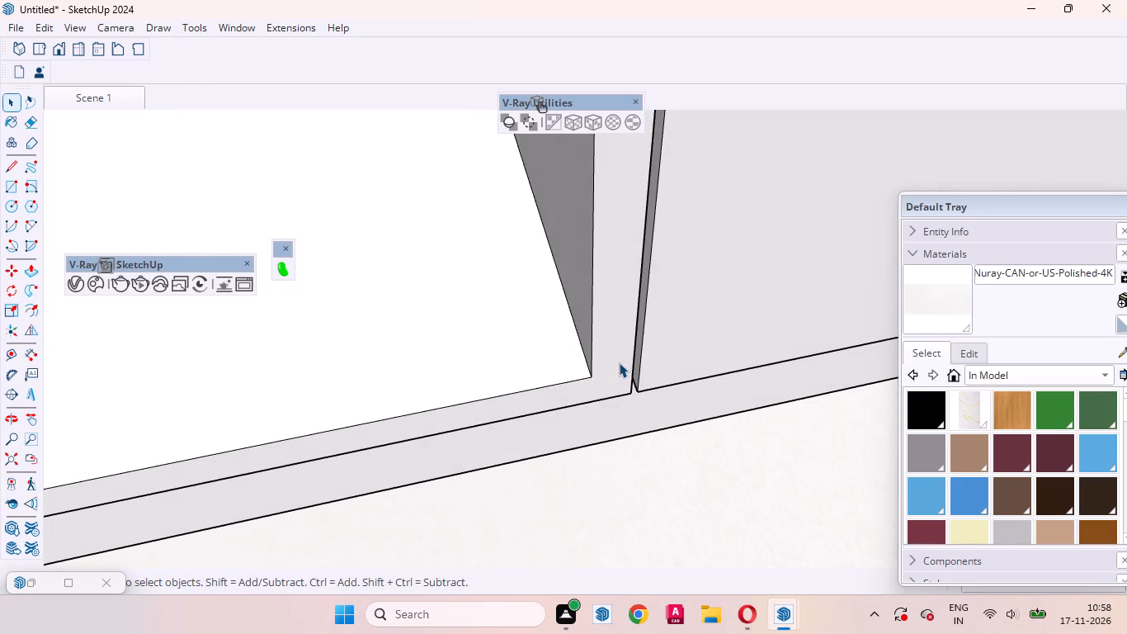
click(619, 362)
click(618, 360)
double_click(623, 343)
click(620, 357)
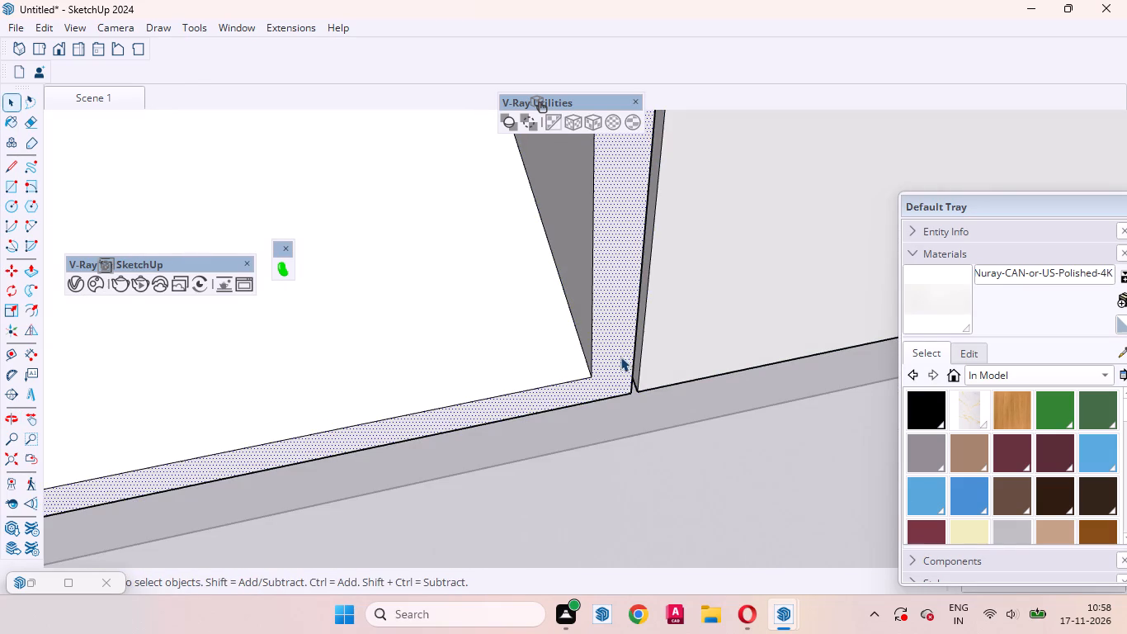
key(p)
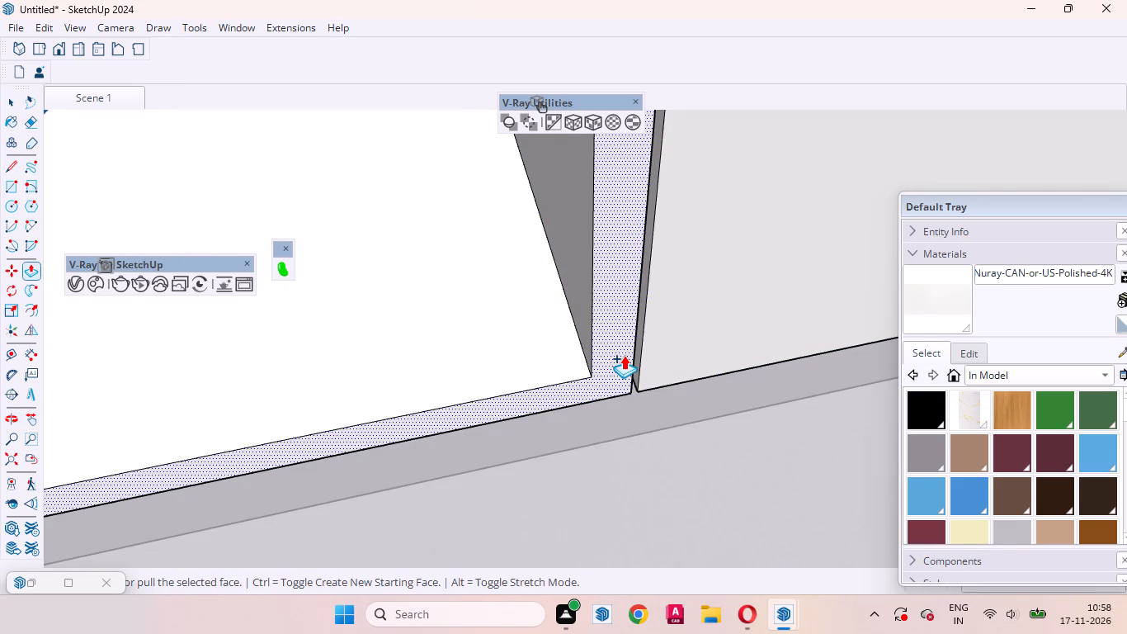
click(624, 355)
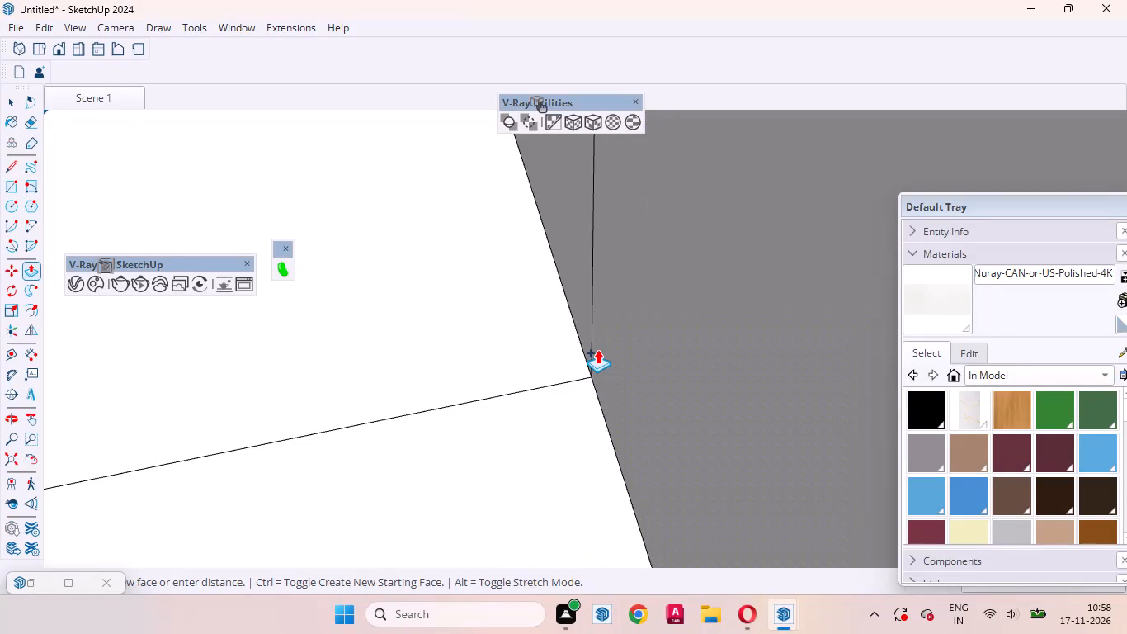
key(ctrl+z)
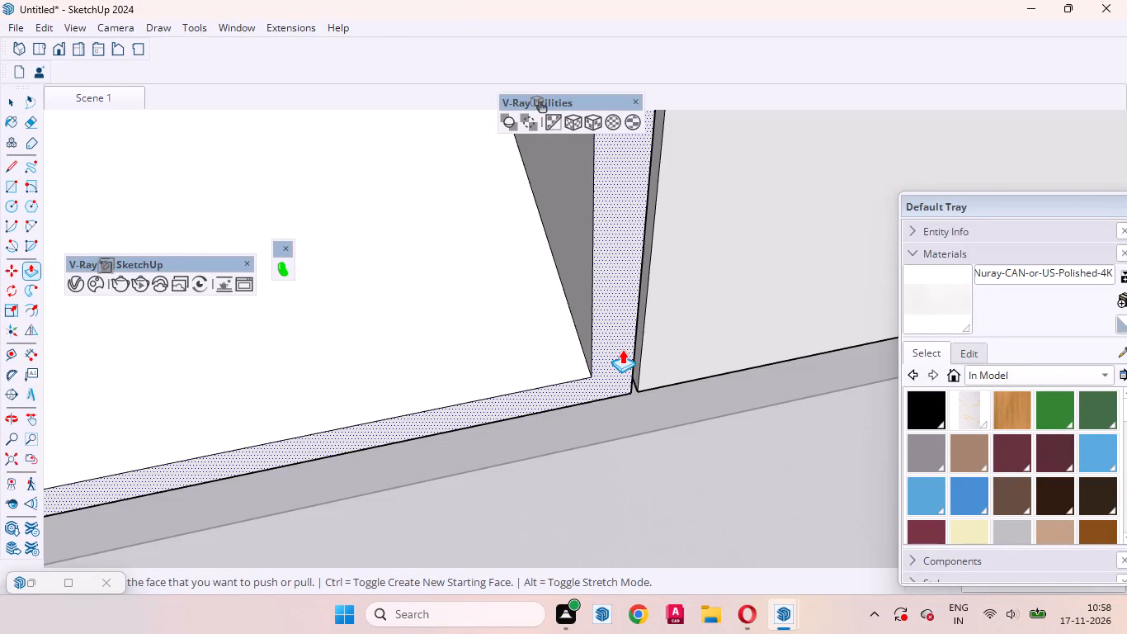
click(622, 349)
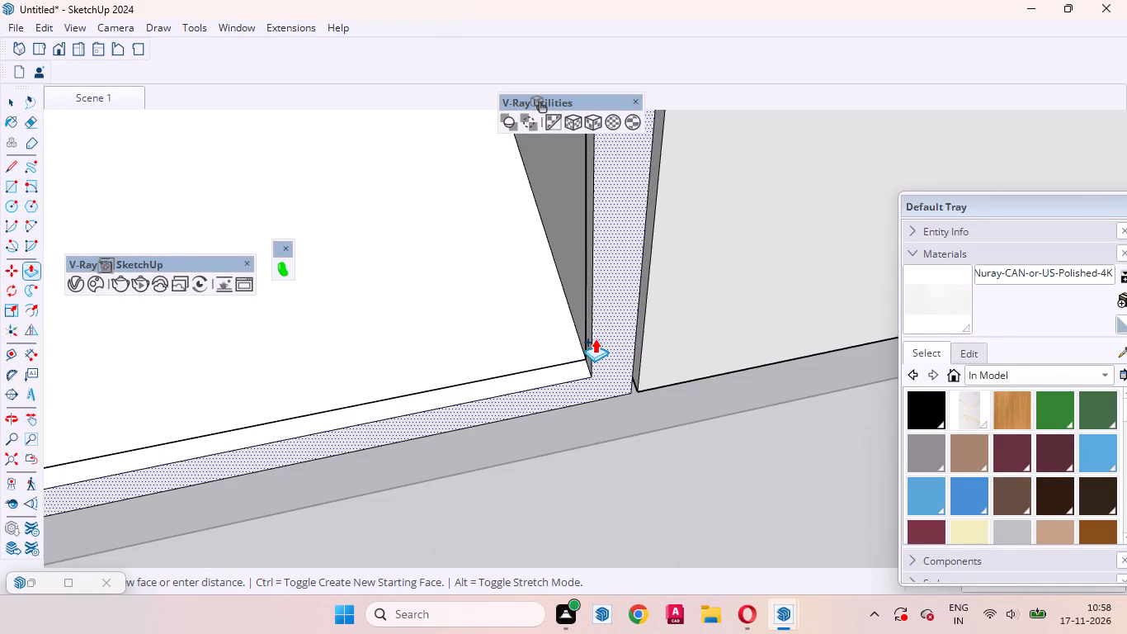
text(18mm)
key(Return)
key(space)
click(550, 366)
Pull the plain back-wall overhead shutter beside that frame outward by the same 18 mm.
scroll(562, 417, up, 1)
scroll(560, 421, down, 18)
scroll(469, 310, up, 7)
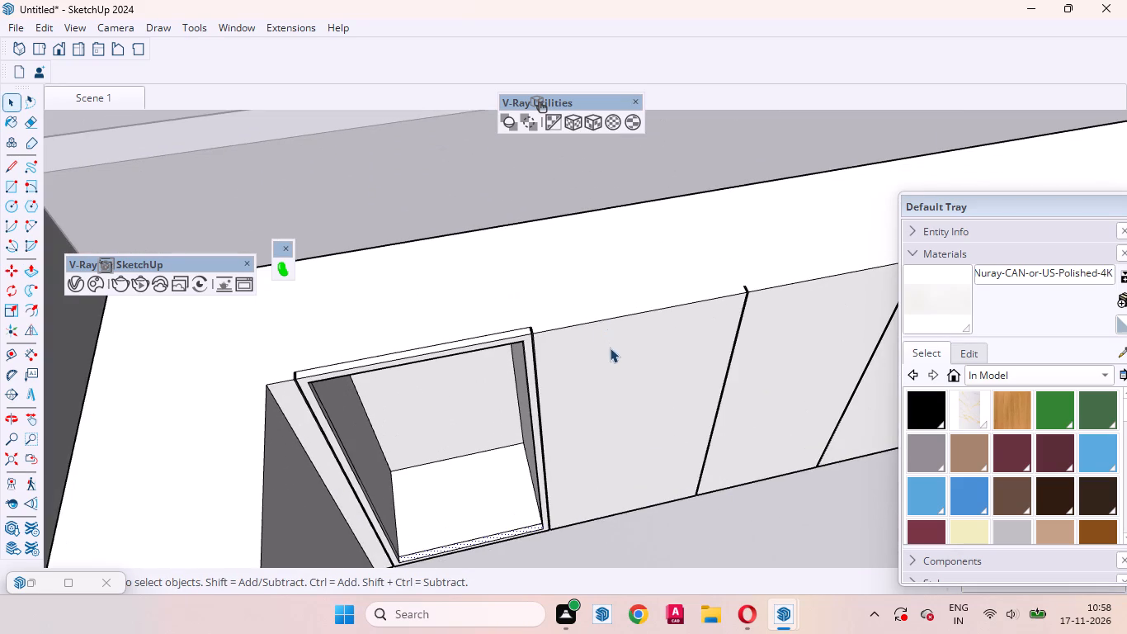
click(610, 348)
scroll(659, 370, up, 4)
key(p)
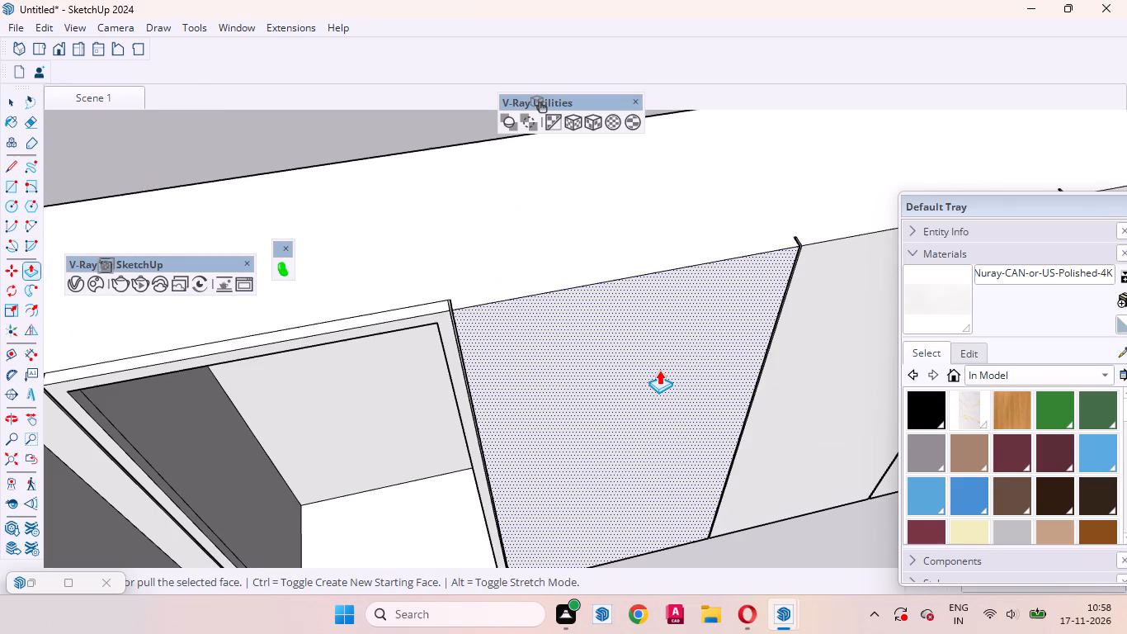
double_click(659, 370)
Pull the remaining three plain back-wall overhead shutters outward by the same 18 mm.
double_click(828, 355)
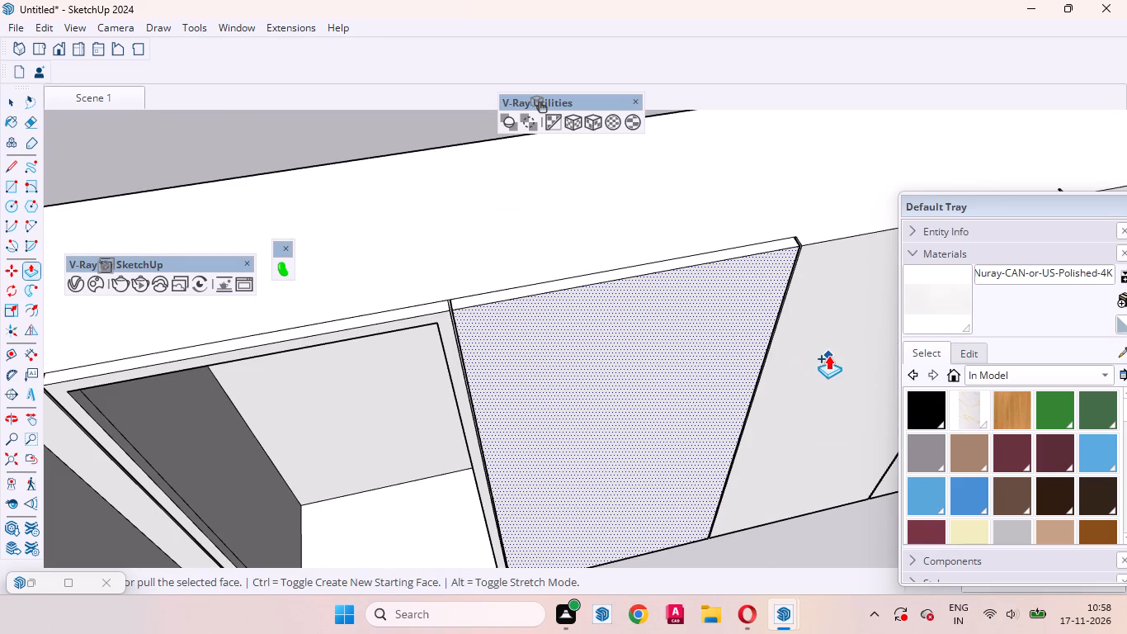
key(ctrl+z)
scroll(412, 442, down, 2)
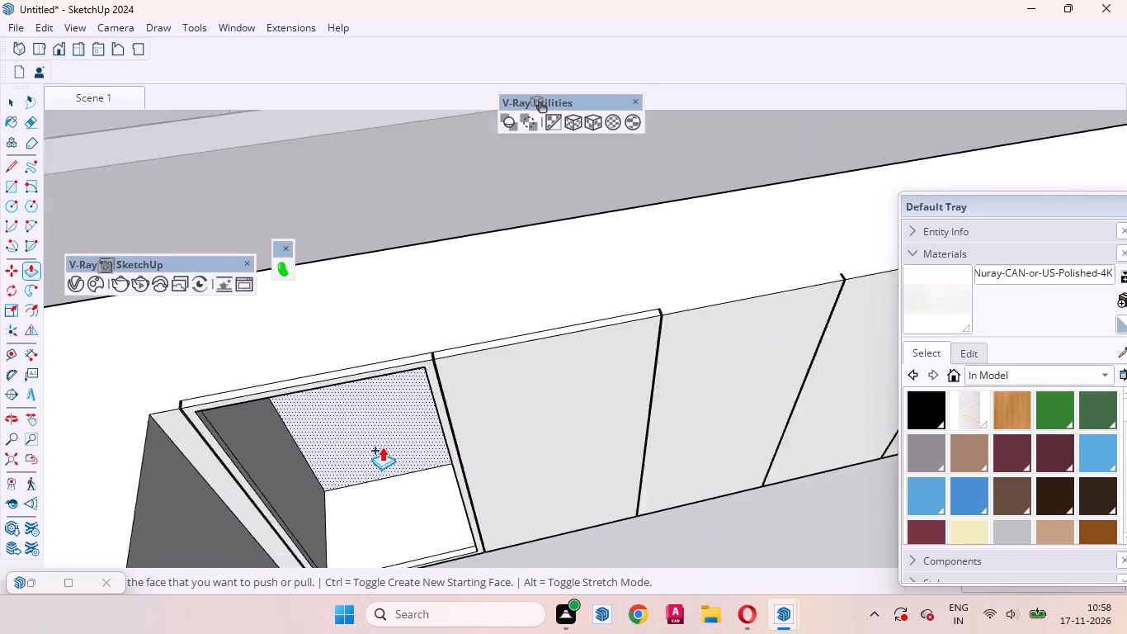
scroll(382, 447, down, 6)
scroll(590, 402, up, 4)
double_click(588, 402)
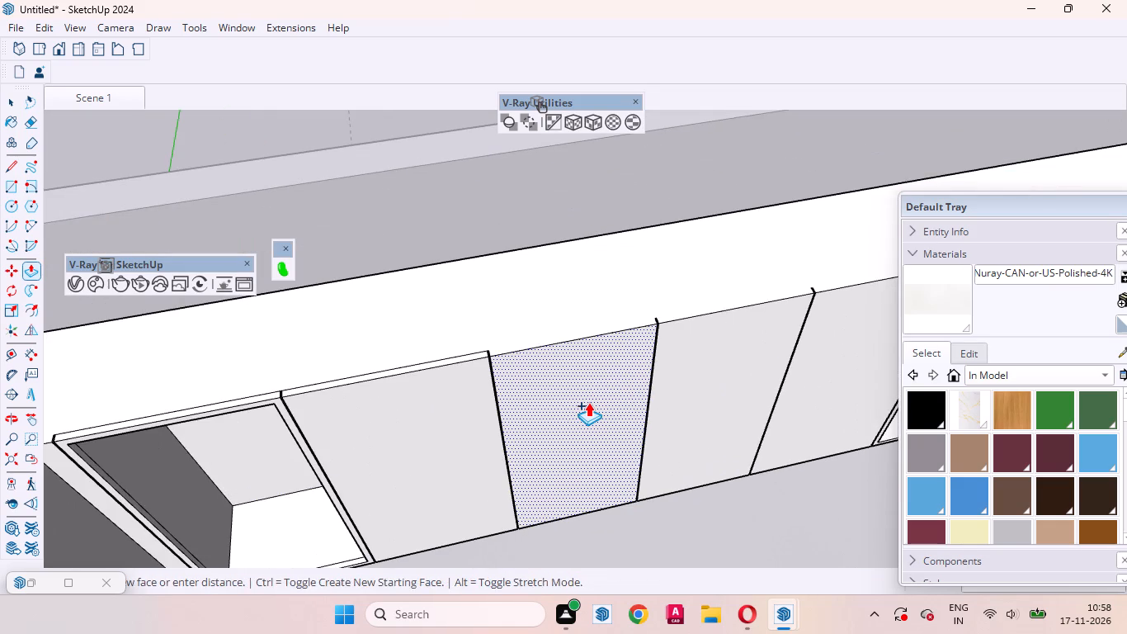
double_click(706, 381)
double_click(824, 376)
Pull the frame of the open end shutter opposite the tall unit outward 18 mm and close the overhead cabinet for editing.
scroll(398, 428, down, 1)
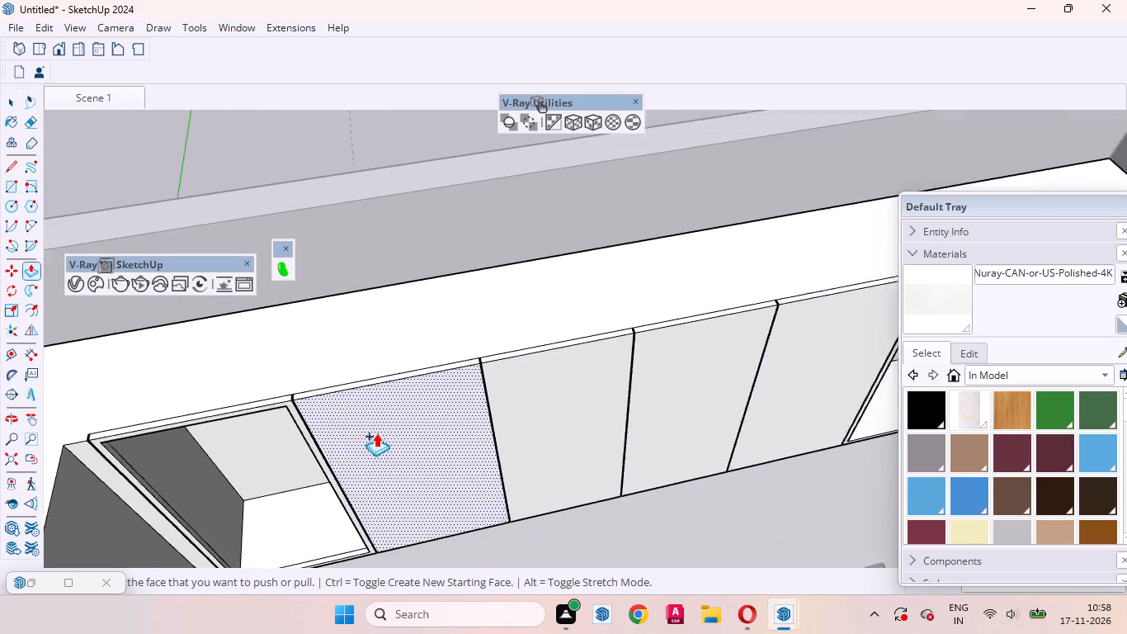
scroll(376, 433, down, 7)
scroll(716, 348, up, 19)
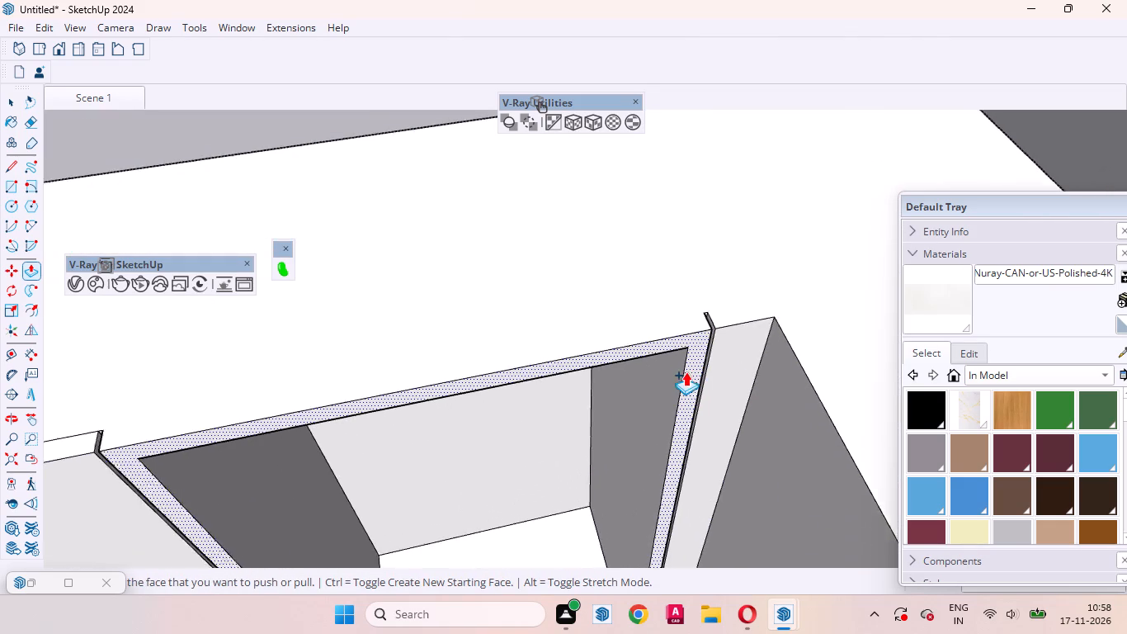
scroll(686, 371, up, 5)
double_click(692, 326)
key(space)
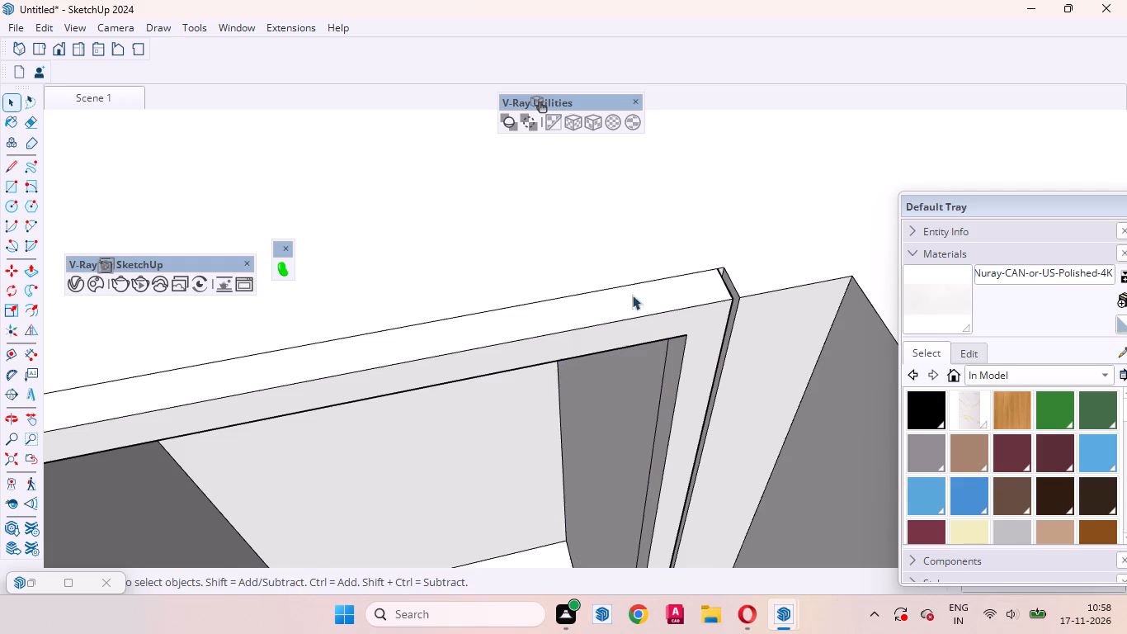
click(578, 247)
scroll(656, 372, down, 15)
scroll(720, 355, down, 8)
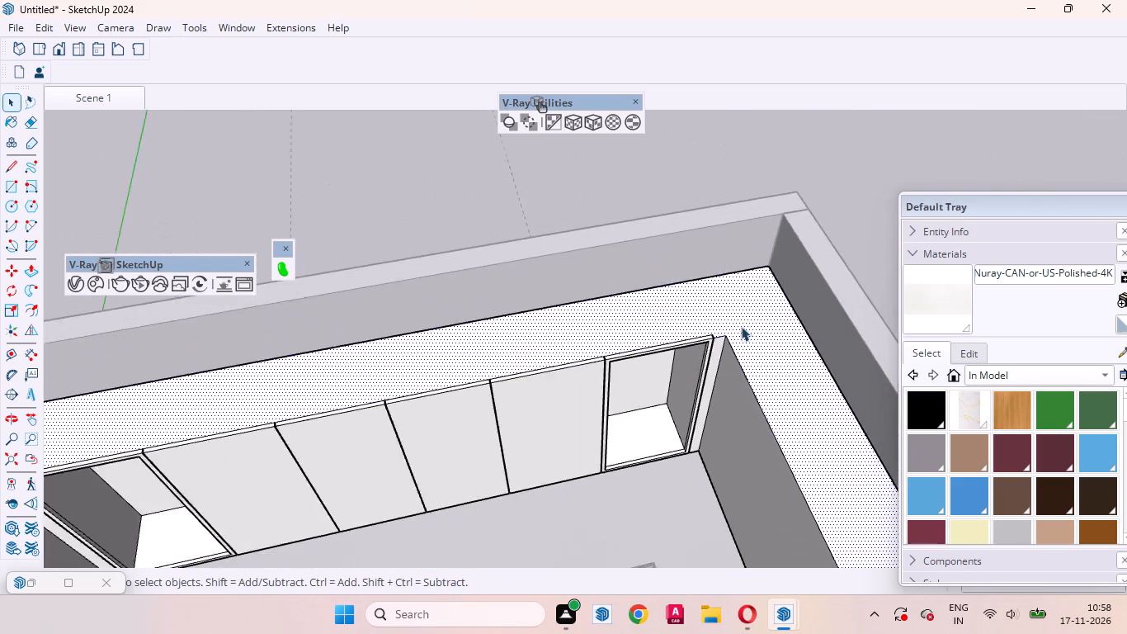
scroll(741, 326, down, 6)
middle_drag(691, 387, 647, 216)
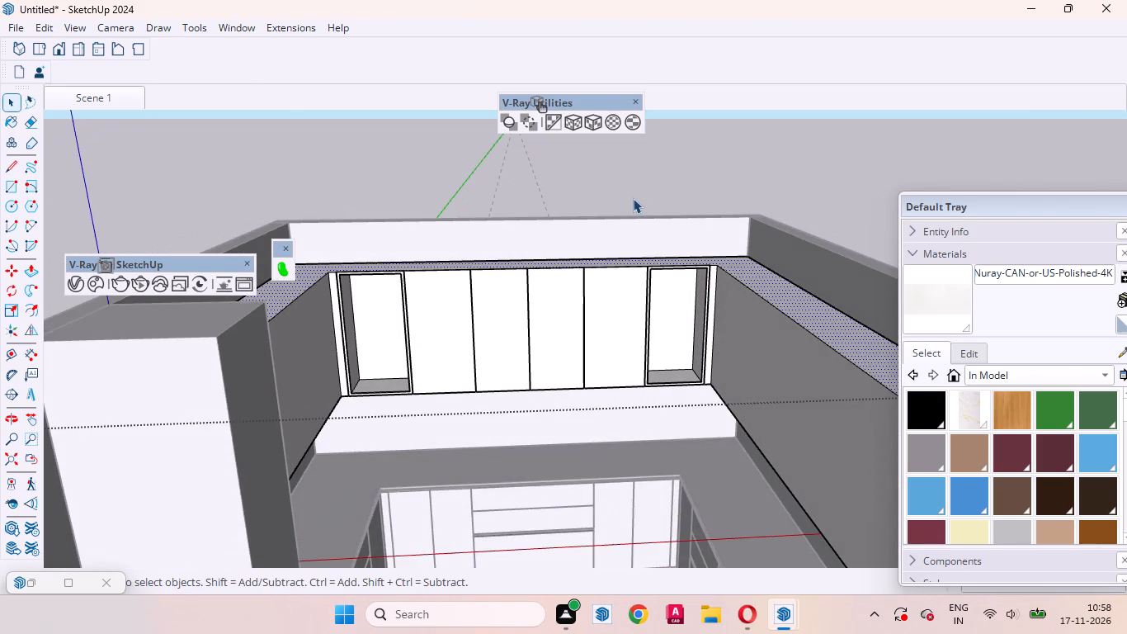
click(633, 198)
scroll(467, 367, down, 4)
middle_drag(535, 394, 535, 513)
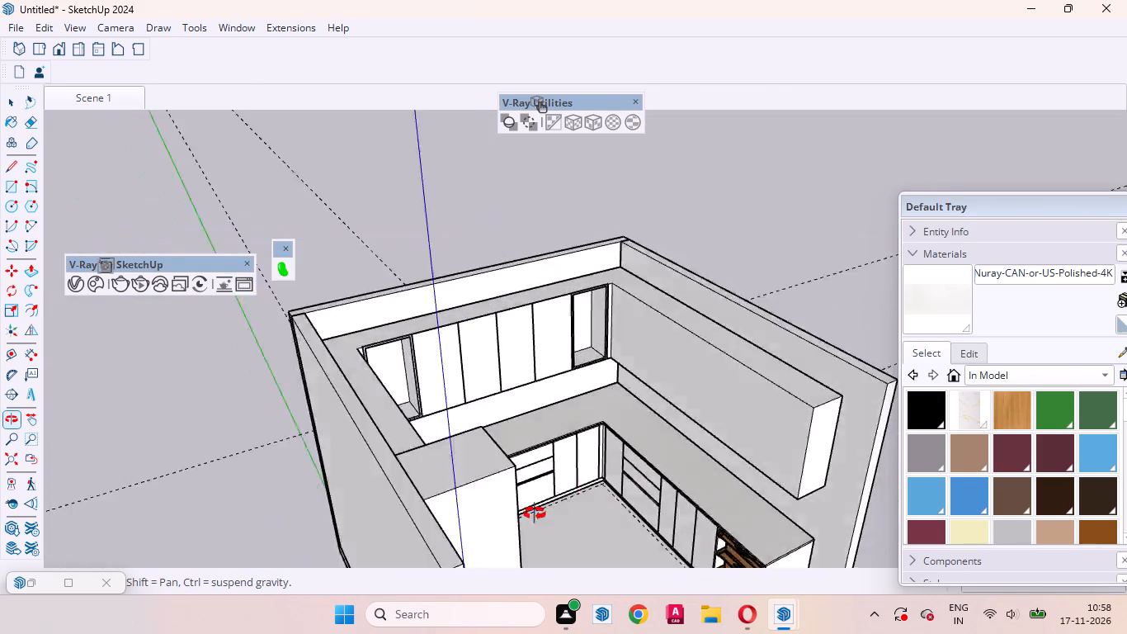
Open the overhead cabinet for editing and copy the inner-corner vertical edge 2" along the wing face opposite the tall unit.
middle_drag(535, 513, 901, 543)
scroll(630, 334, up, 5)
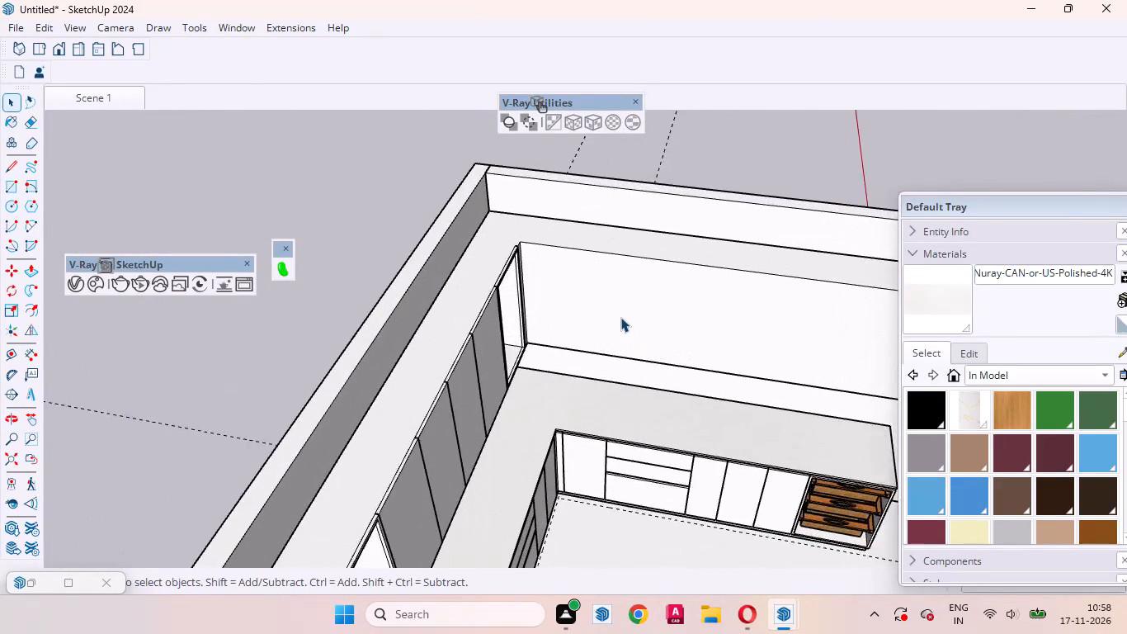
scroll(620, 317, up, 2)
click(620, 315)
scroll(516, 253, up, 11)
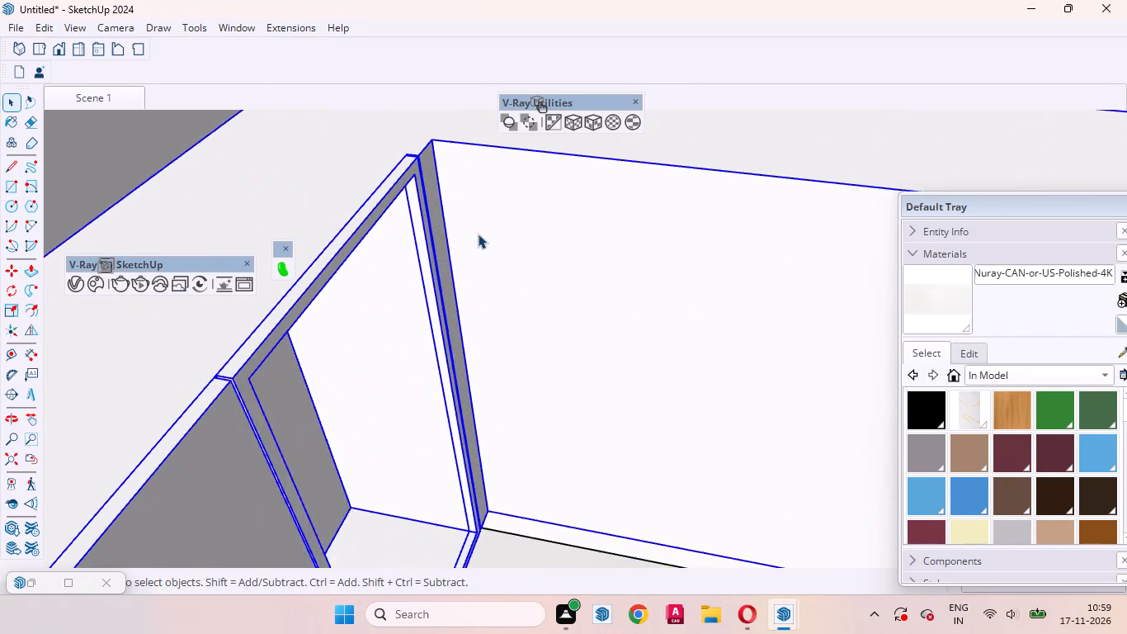
scroll(478, 234, up, 1)
double_click(619, 283)
click(903, 322)
click(619, 348)
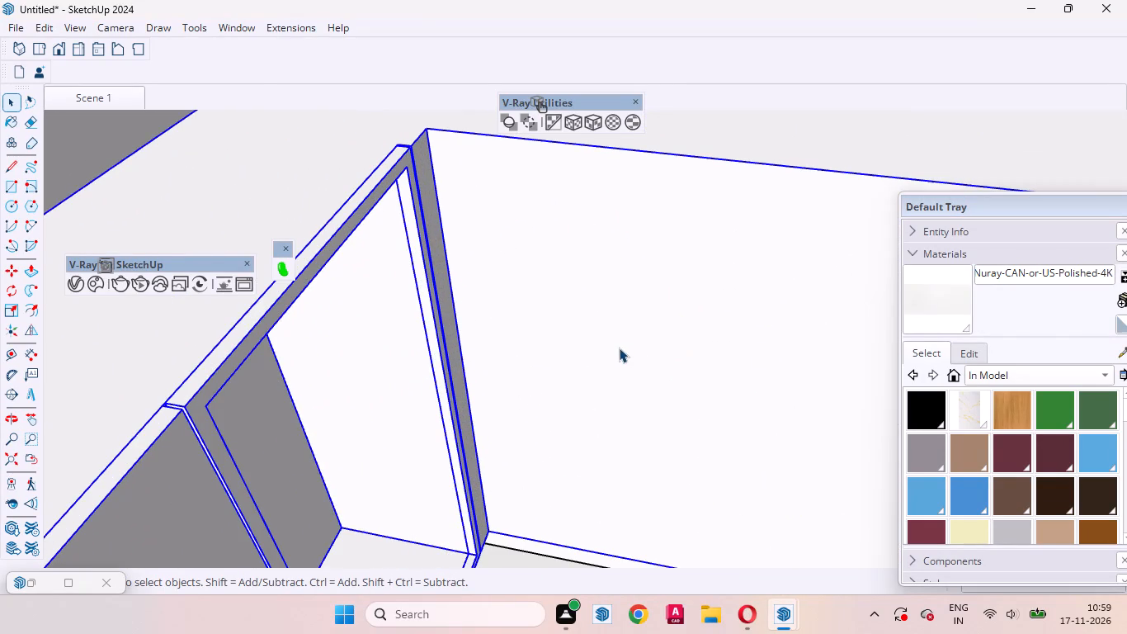
click(588, 348)
double_click(561, 336)
click(591, 335)
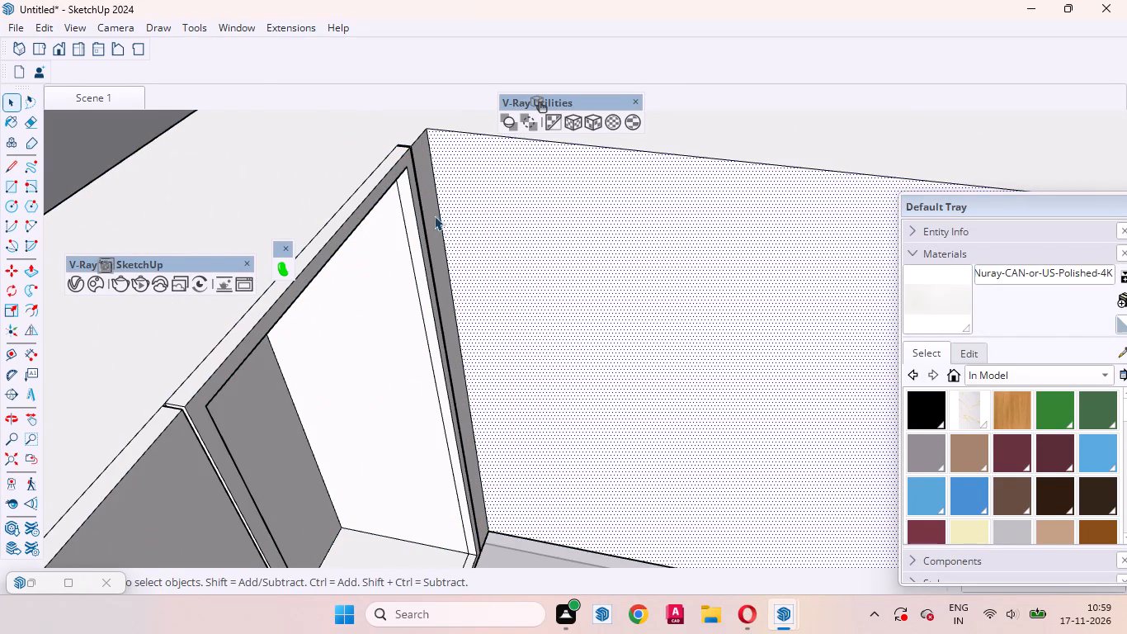
click(439, 198)
key(m)
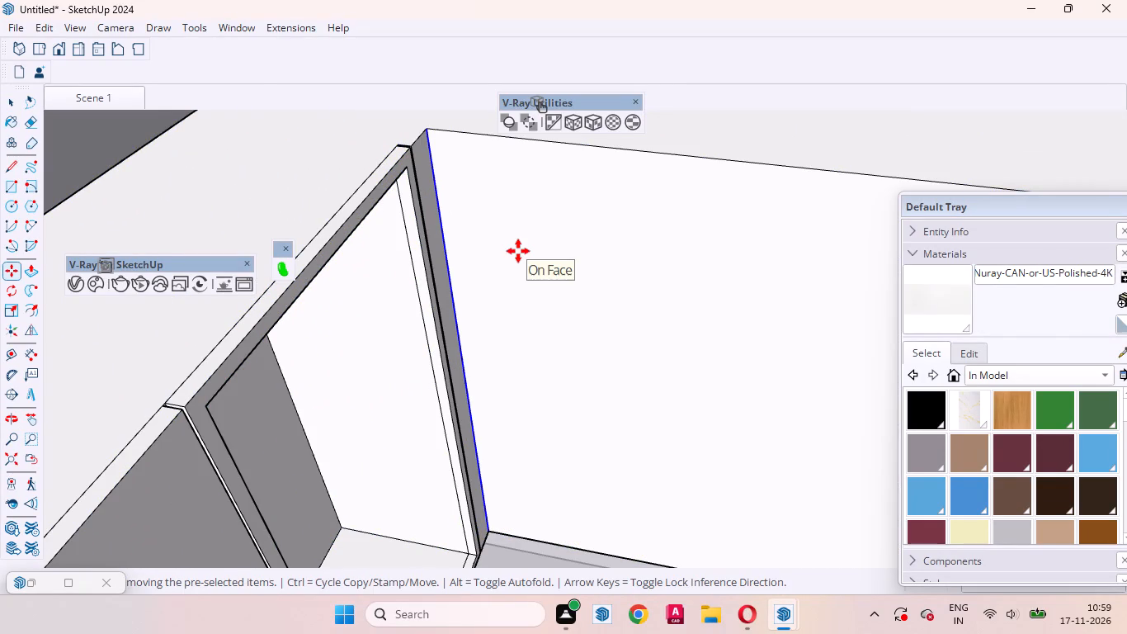
click(518, 251)
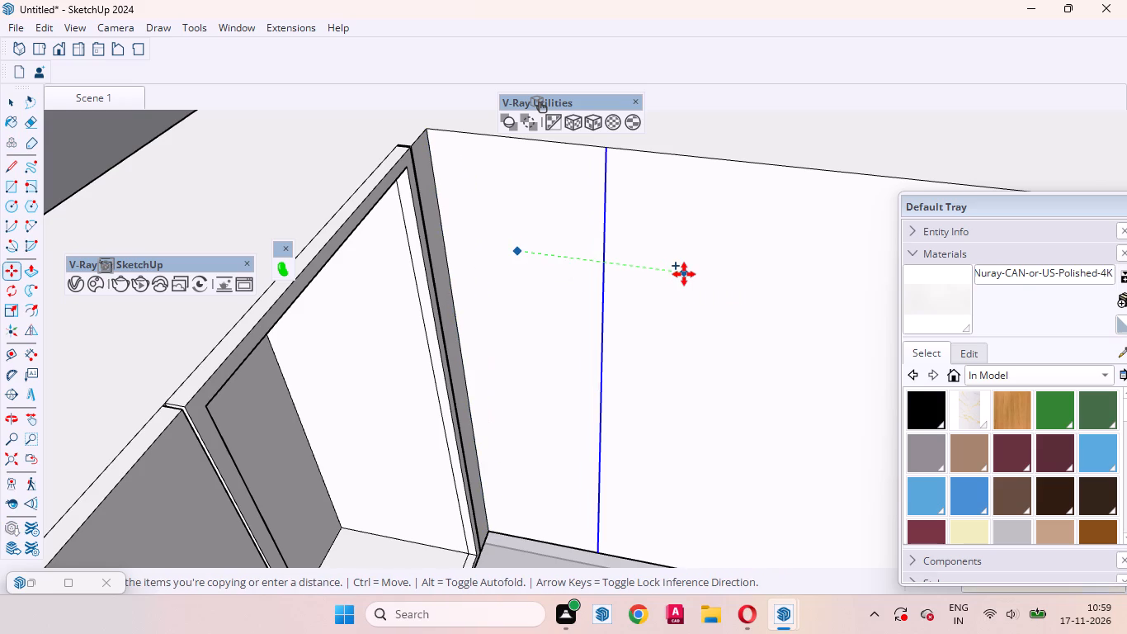
key(2)
key(Return)
key(space)
Copy the new vertical line a further 3 mm along the same wing face to outline a narrow gap strip.
click(681, 303)
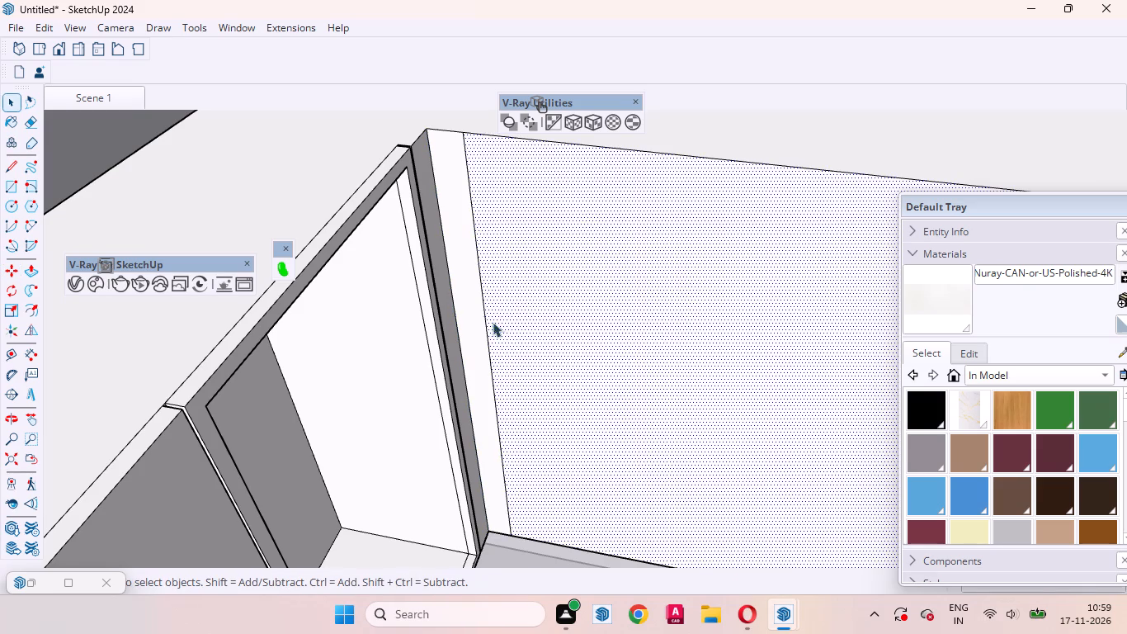
click(482, 290)
click(547, 334)
key(m)
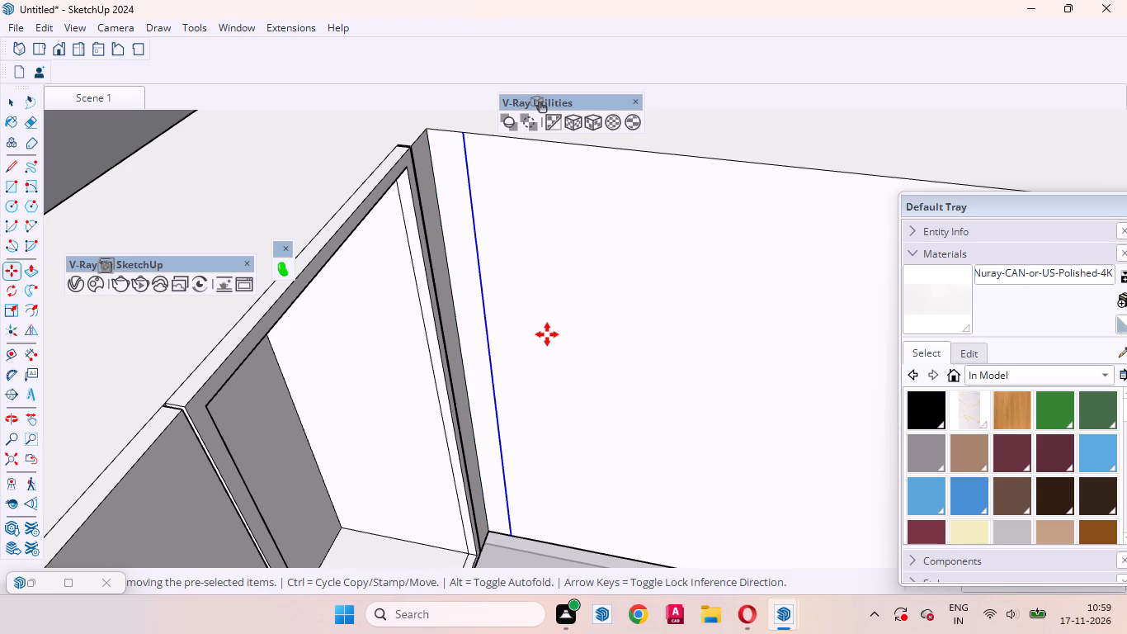
click(547, 334)
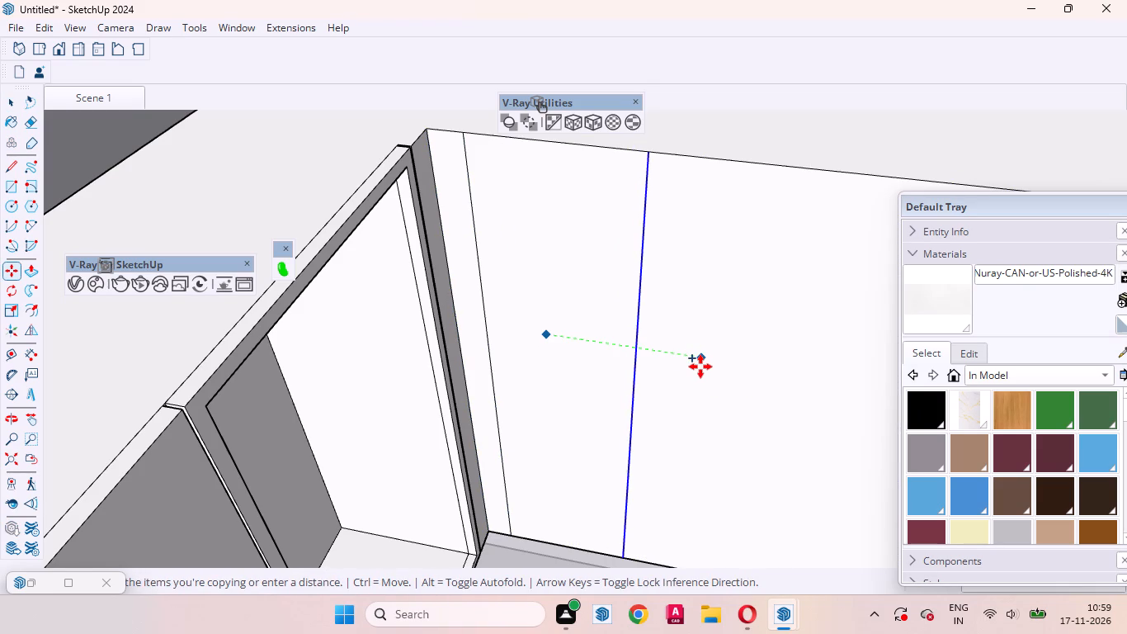
text(3mm)
key(Return)
key(space)
Push the narrow 3 mm strip on this wing face inward 18 mm to form a groove.
scroll(484, 123, up, 10)
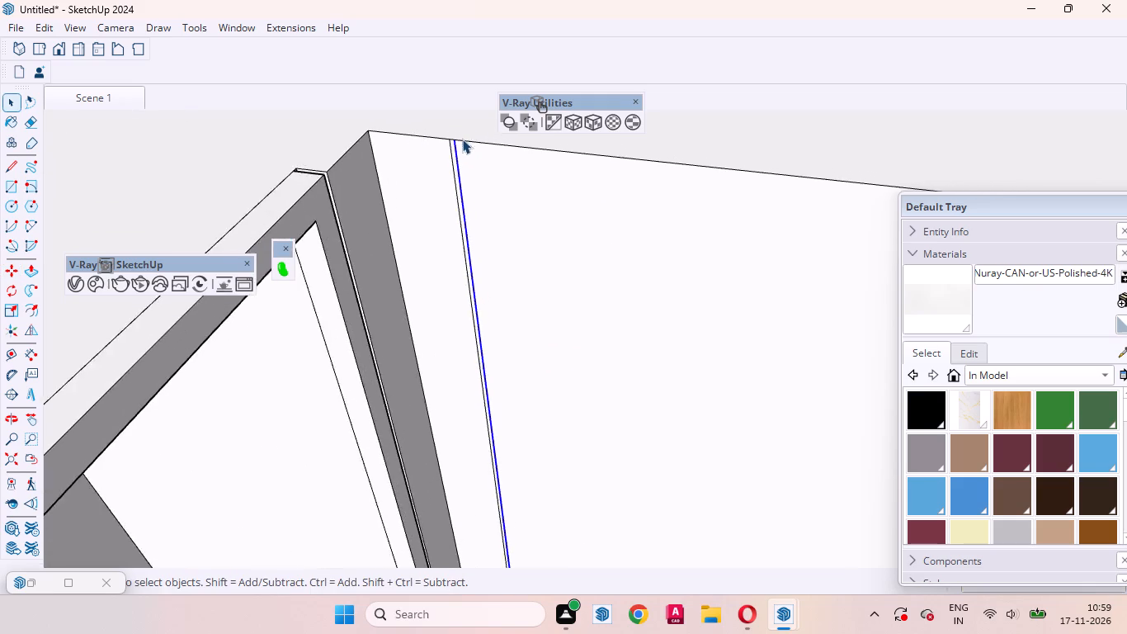
scroll(462, 139, up, 11)
click(460, 158)
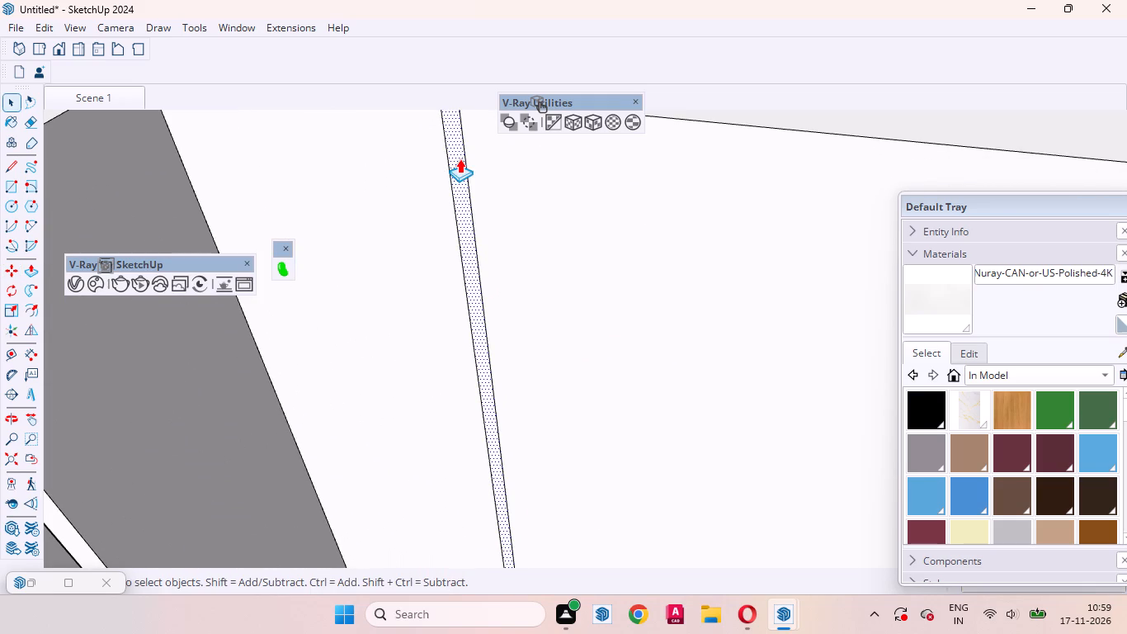
key(p)
click(460, 158)
text(18)
text(mm)
key(Return)
key(space)
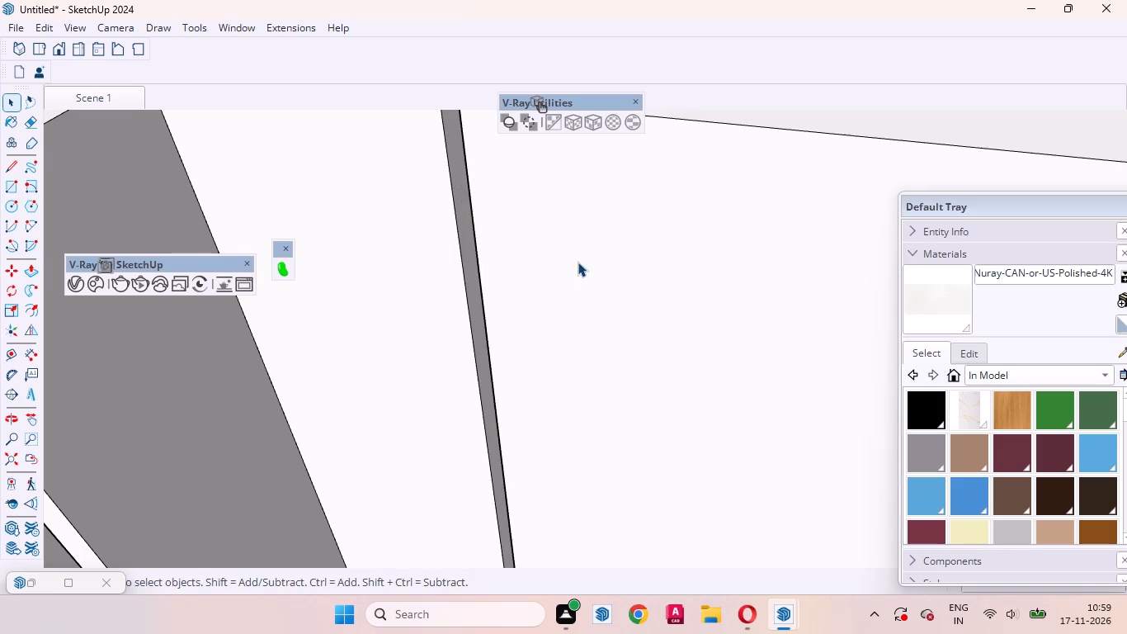
Copy the inner-corner vertical edge 2" along the overhead wing face on the tall unit's side.
scroll(578, 288, down, 20)
scroll(578, 288, down, 5)
middle_drag(676, 322, 474, 350)
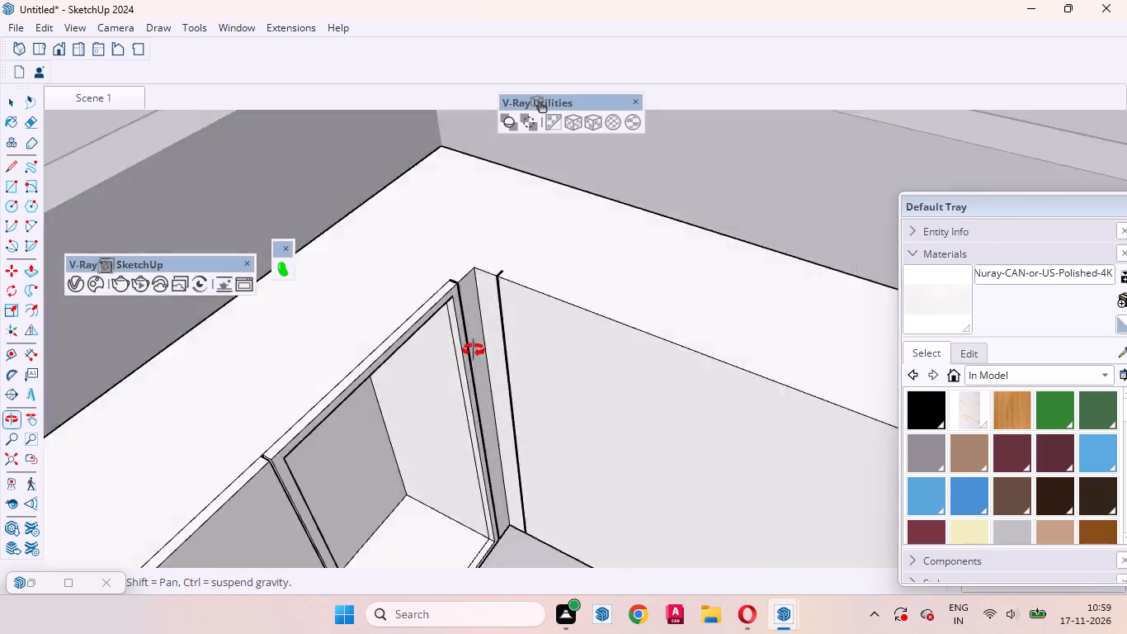
middle_drag(474, 350, 449, 331)
scroll(663, 258, down, 20)
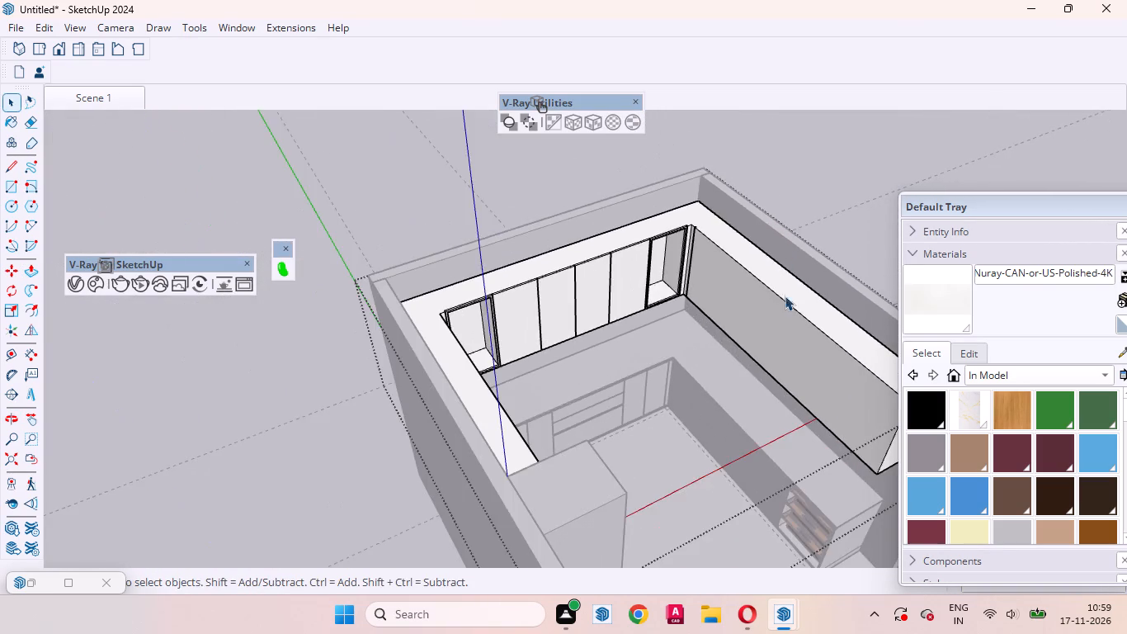
middle_drag(763, 313, 320, 359)
scroll(403, 263, up, 7)
click(477, 224)
scroll(501, 412, down, 5)
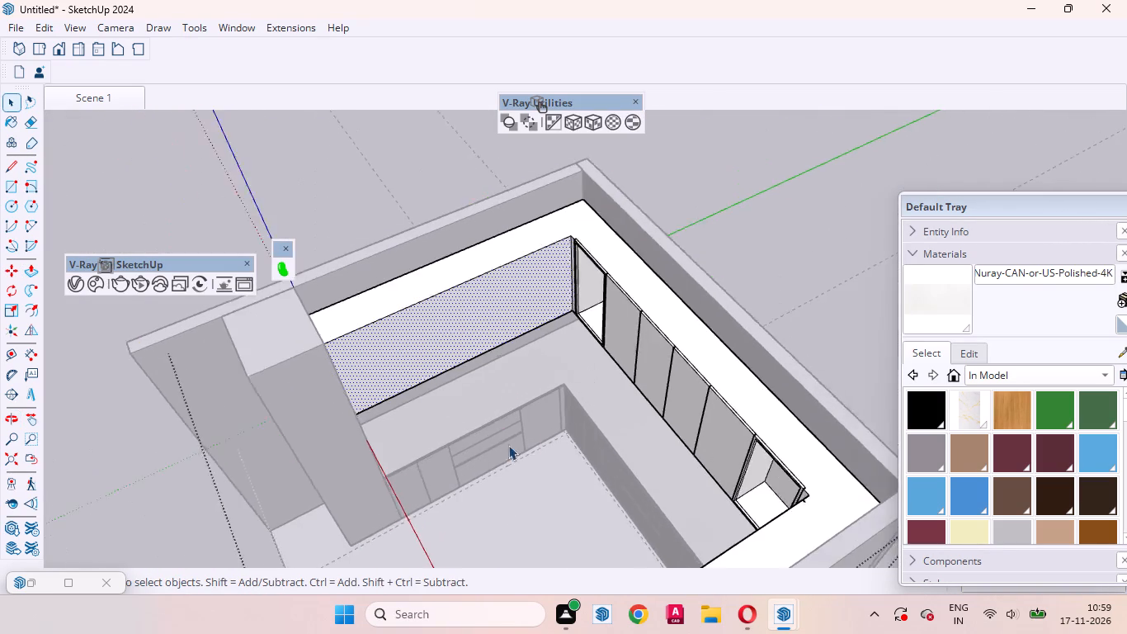
scroll(551, 281, up, 20)
scroll(551, 281, up, 7)
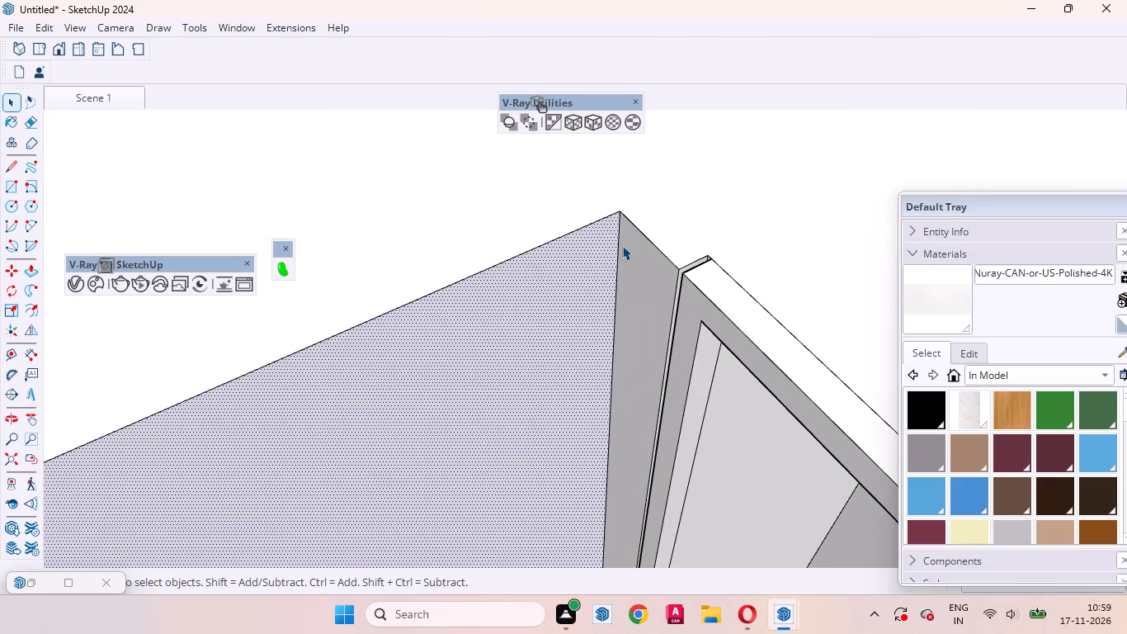
click(618, 234)
key(m)
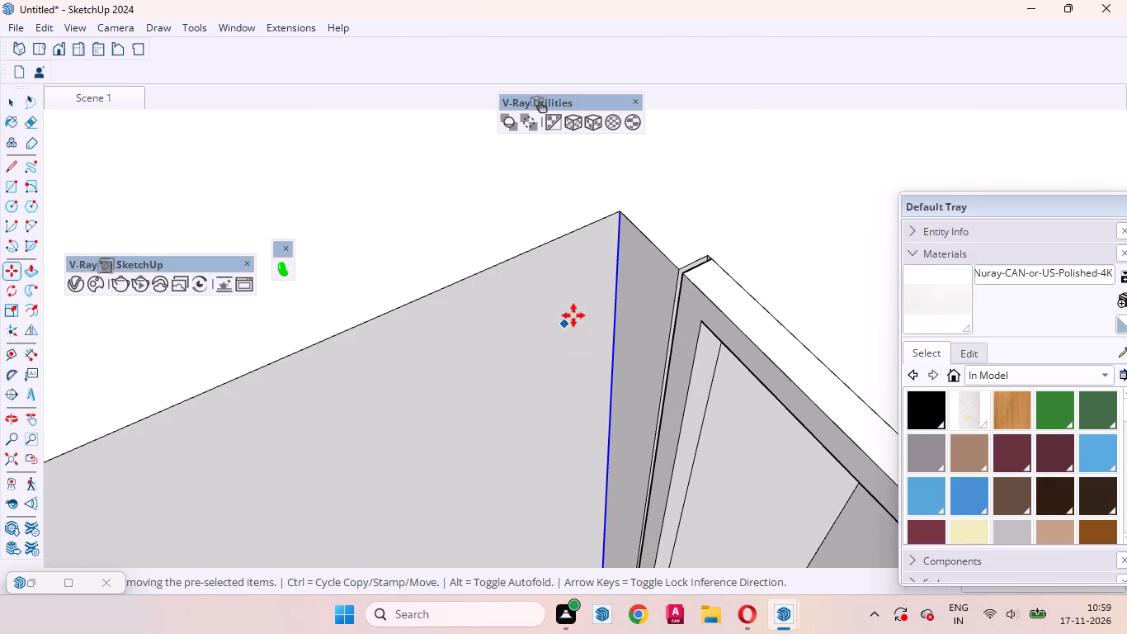
click(581, 305)
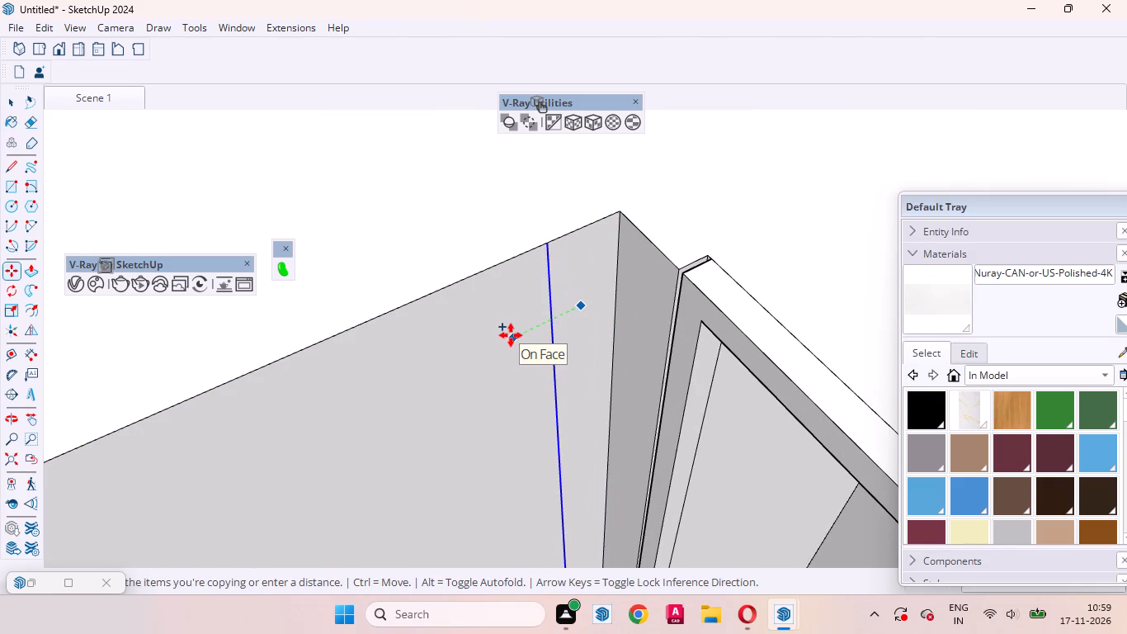
key(2)
key(Return)
key(space)
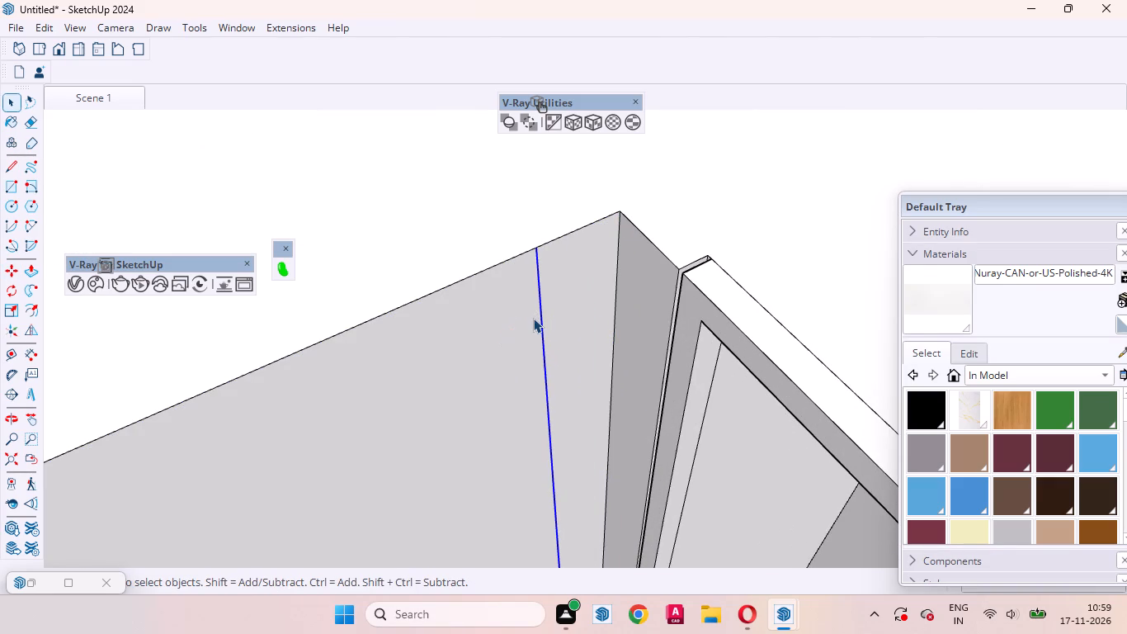
Copy that vertical line another 3 mm along the tall-unit-side wing face to outline its gap strip.
key(m)
click(584, 308)
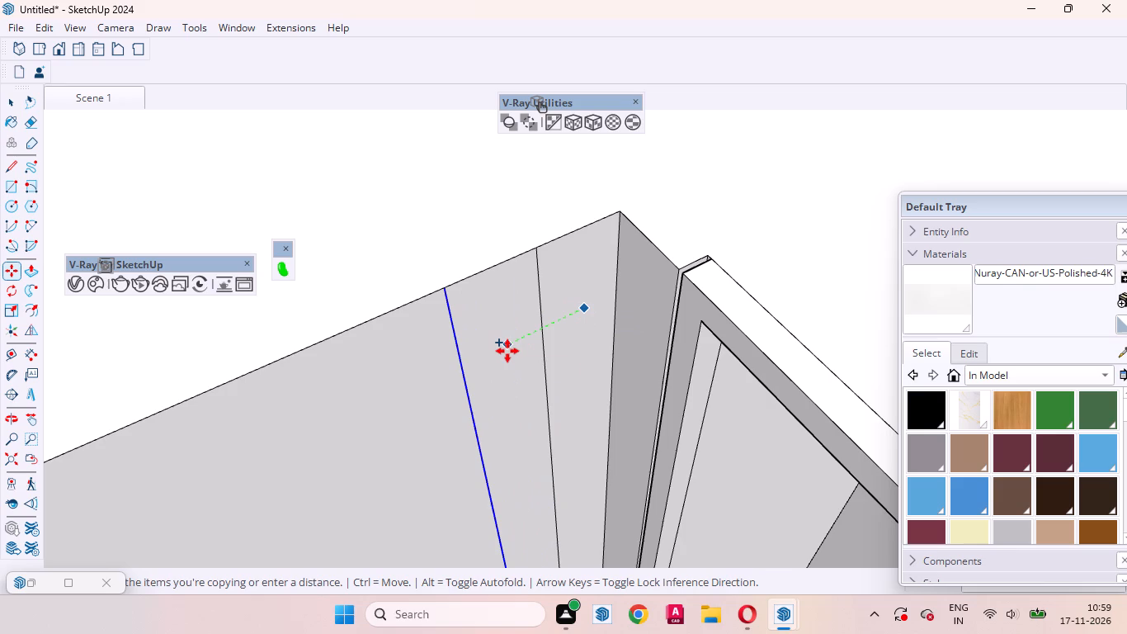
text(3mm)
key(Return)
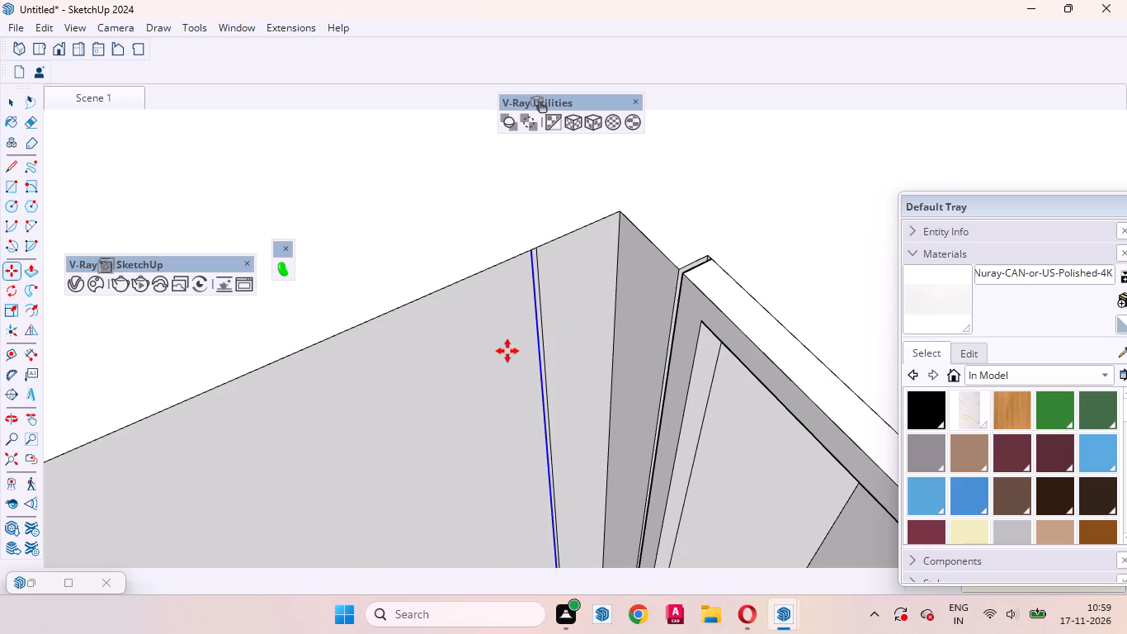
key(space)
click(491, 367)
Push the 3 mm strip on the tall-unit-side wing inward by the same 18 mm and close the overhead cabinet for editing.
scroll(540, 263, up, 15)
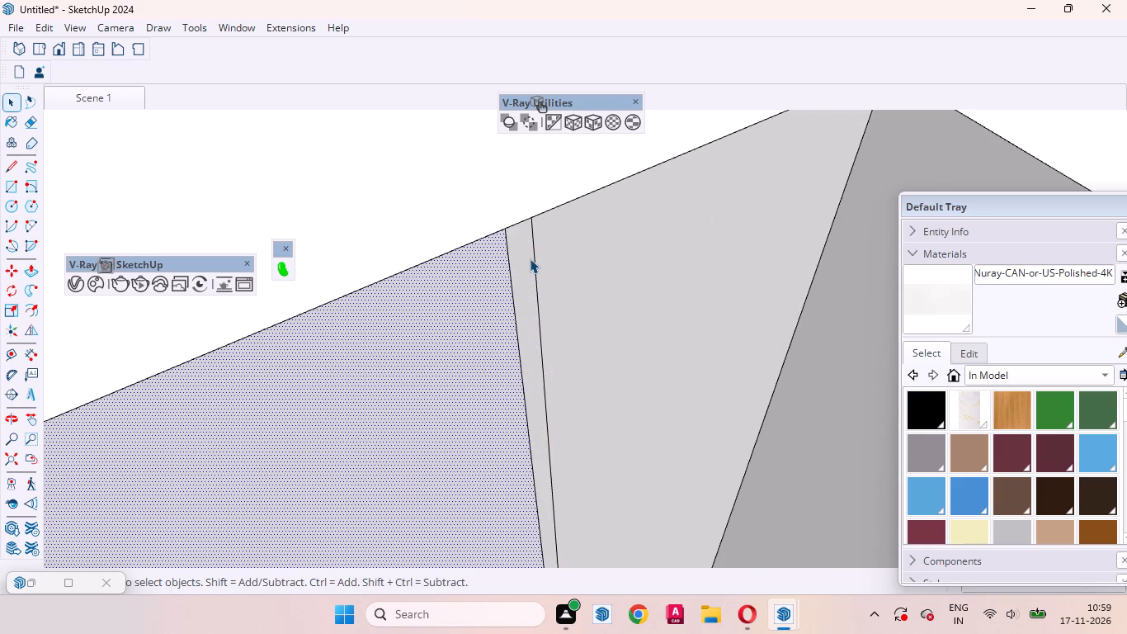
click(530, 258)
key(p)
double_click(530, 258)
key(space)
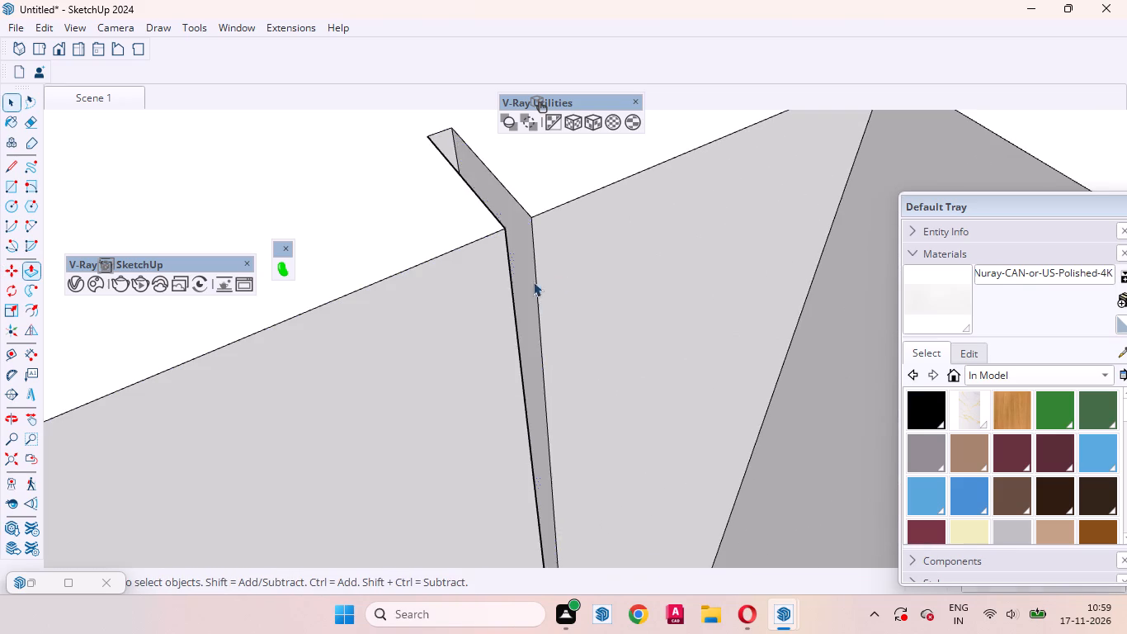
scroll(575, 315, down, 12)
scroll(499, 291, up, 1)
scroll(499, 291, down, 18)
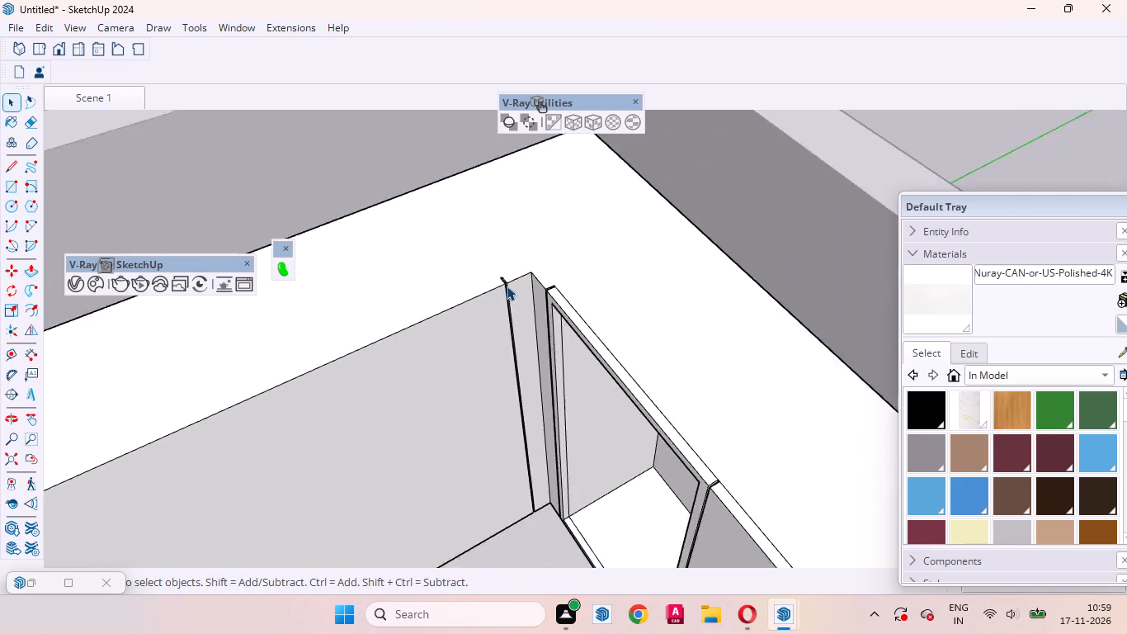
scroll(507, 286, down, 5)
scroll(513, 289, up, 1)
scroll(513, 289, down, 12)
middle_drag(516, 390, 789, 266)
scroll(505, 344, down, 9)
scroll(763, 354, up, 3)
click(784, 201)
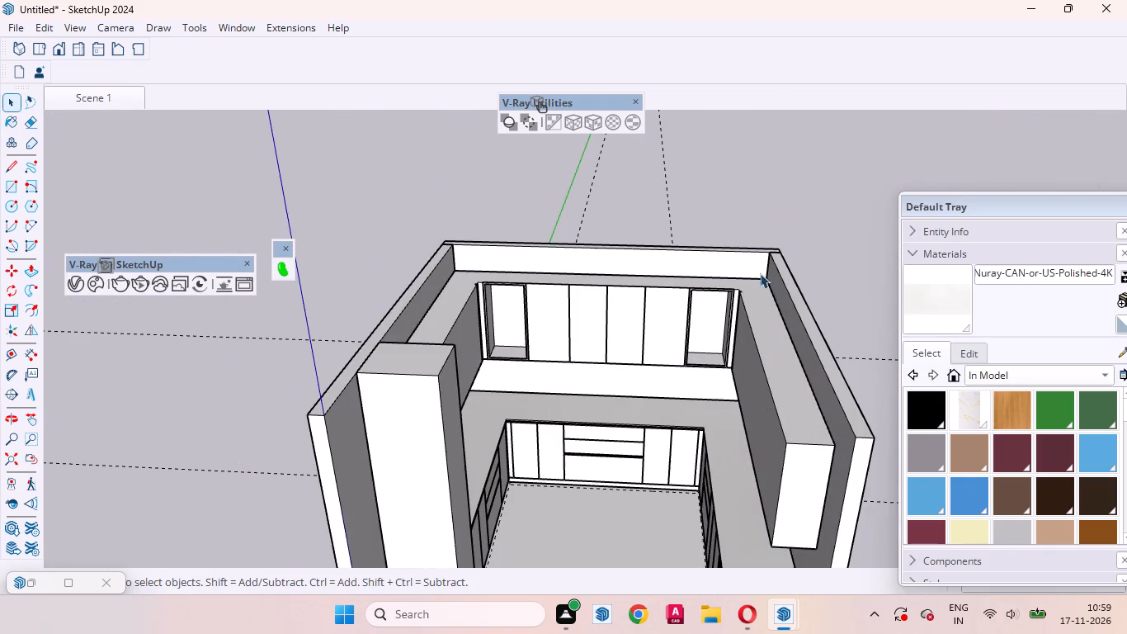
View the kitchen from the front and return to the saved Scene 1 view.
middle_drag(691, 313, 710, 183)
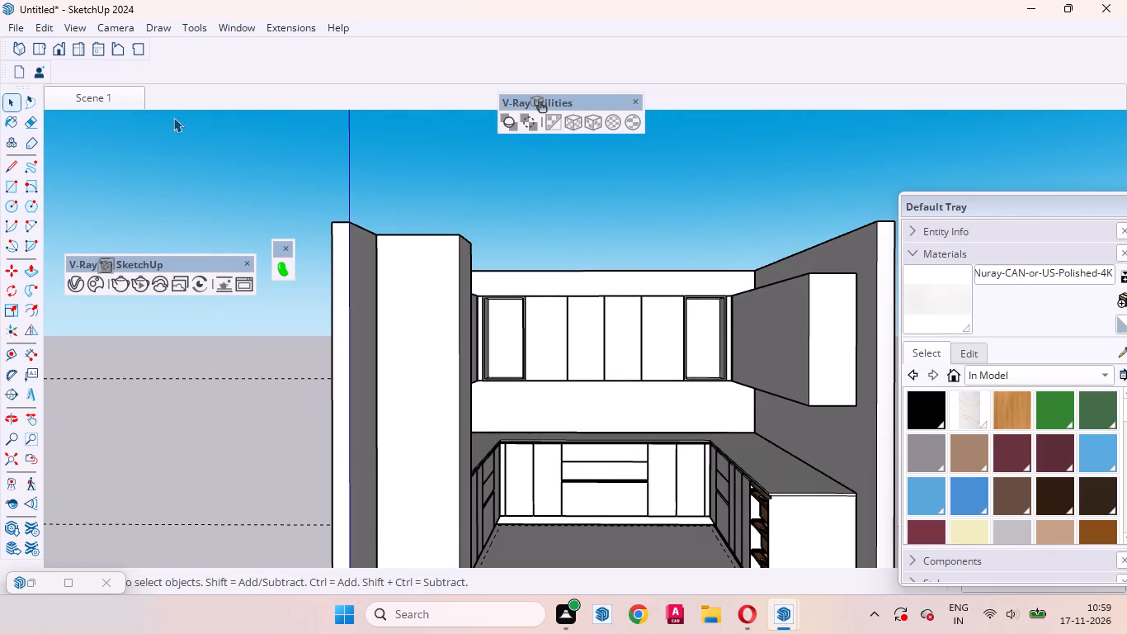
click(103, 99)
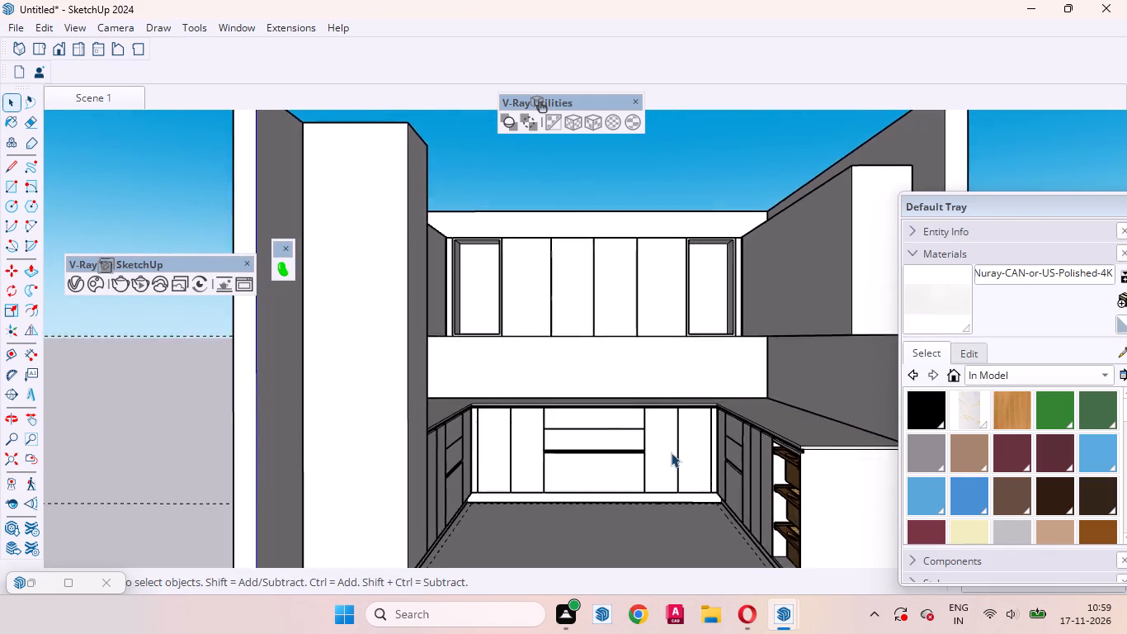
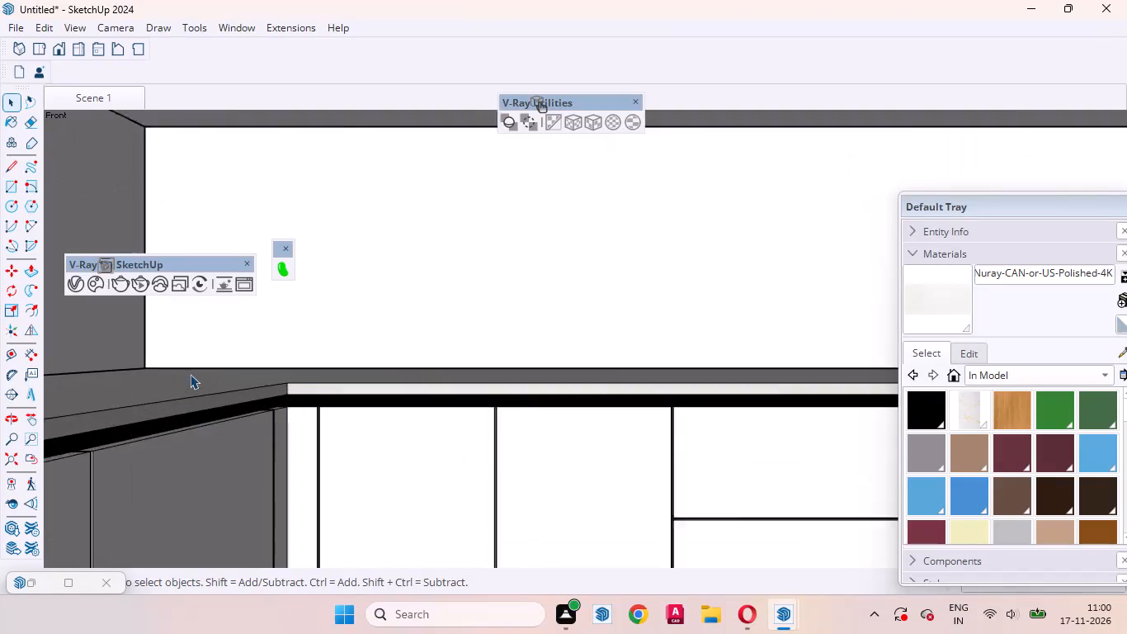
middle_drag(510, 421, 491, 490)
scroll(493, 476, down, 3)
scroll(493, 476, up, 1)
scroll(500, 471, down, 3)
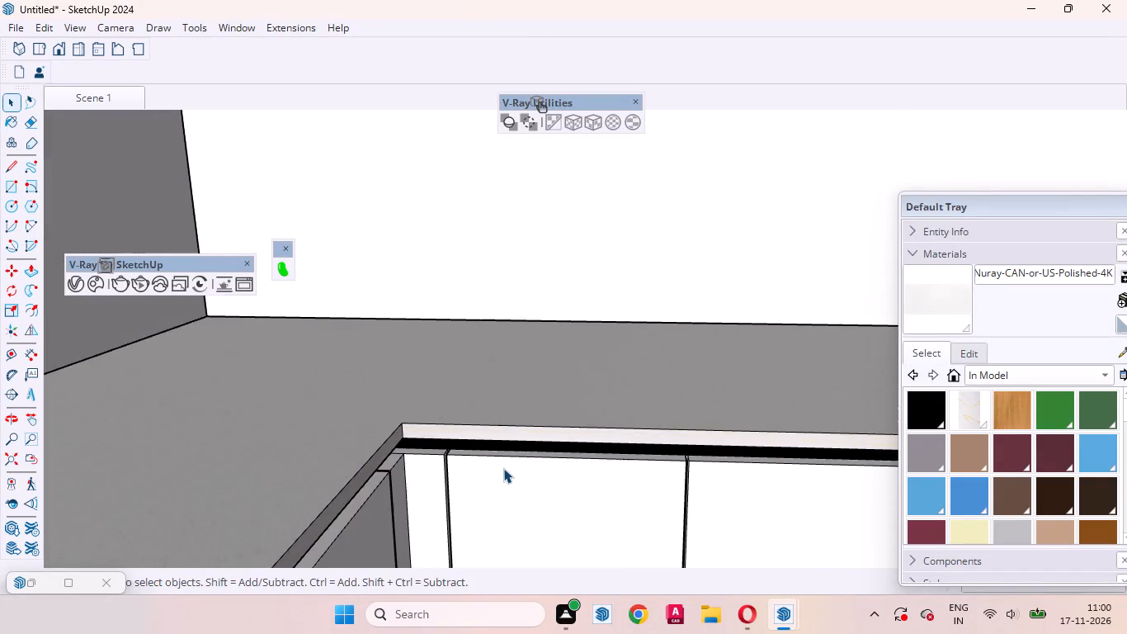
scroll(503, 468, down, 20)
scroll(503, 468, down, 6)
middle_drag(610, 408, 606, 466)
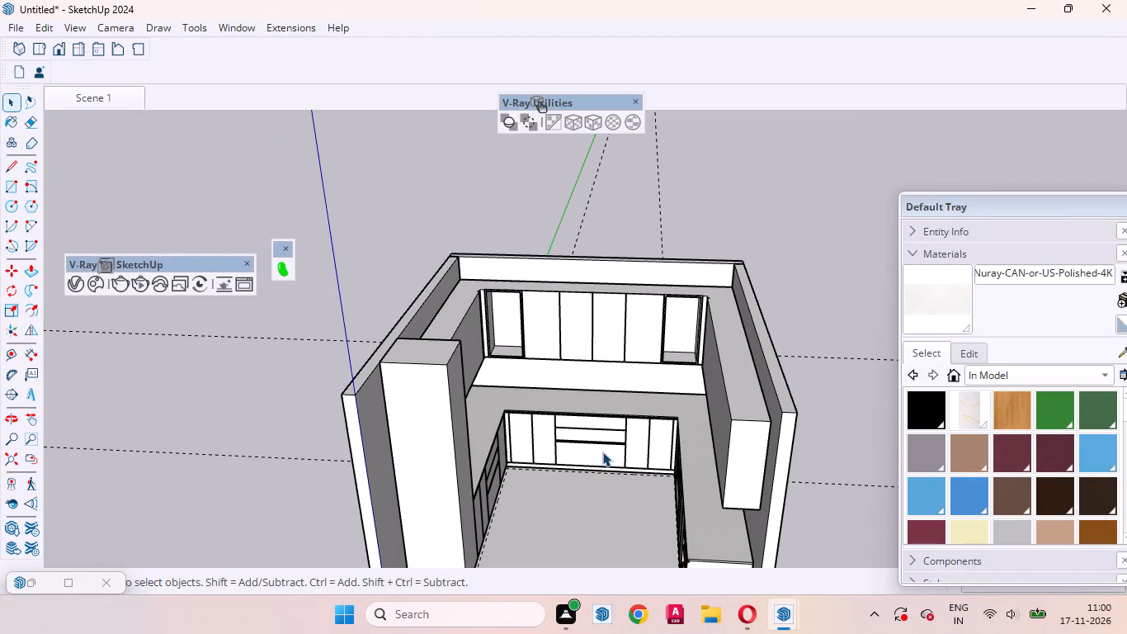
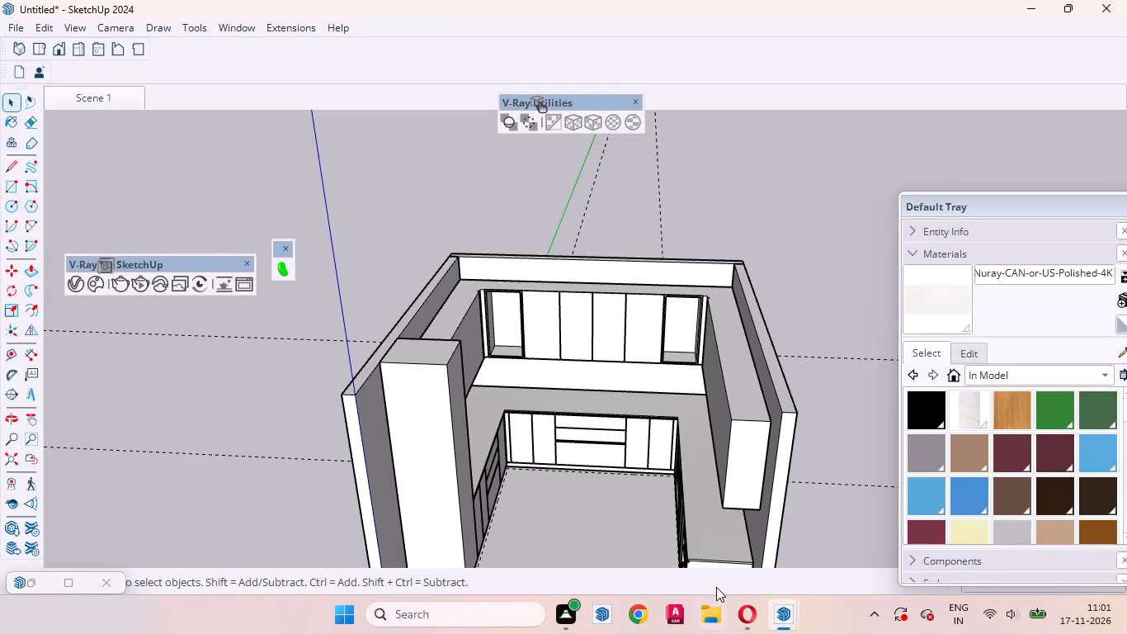
Inside the wall cabinet group, divide the vertical rear corner edge of the left open niche into 3 segments.
scroll(455, 282, up, 6)
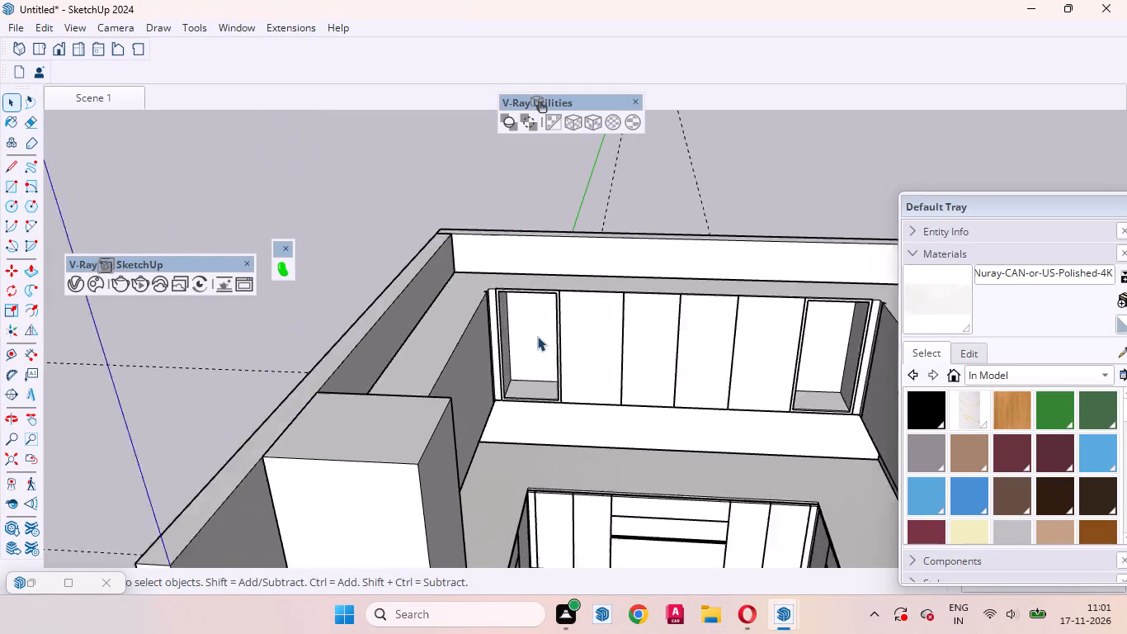
scroll(537, 336, up, 2)
scroll(528, 466, up, 2)
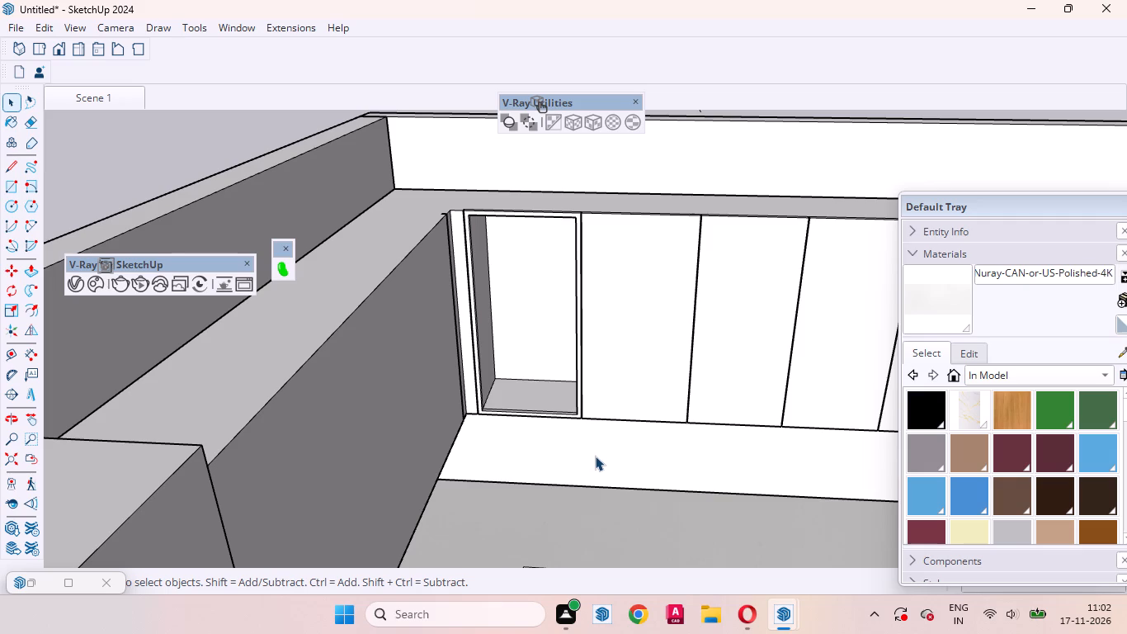
click(559, 395)
double_click(555, 395)
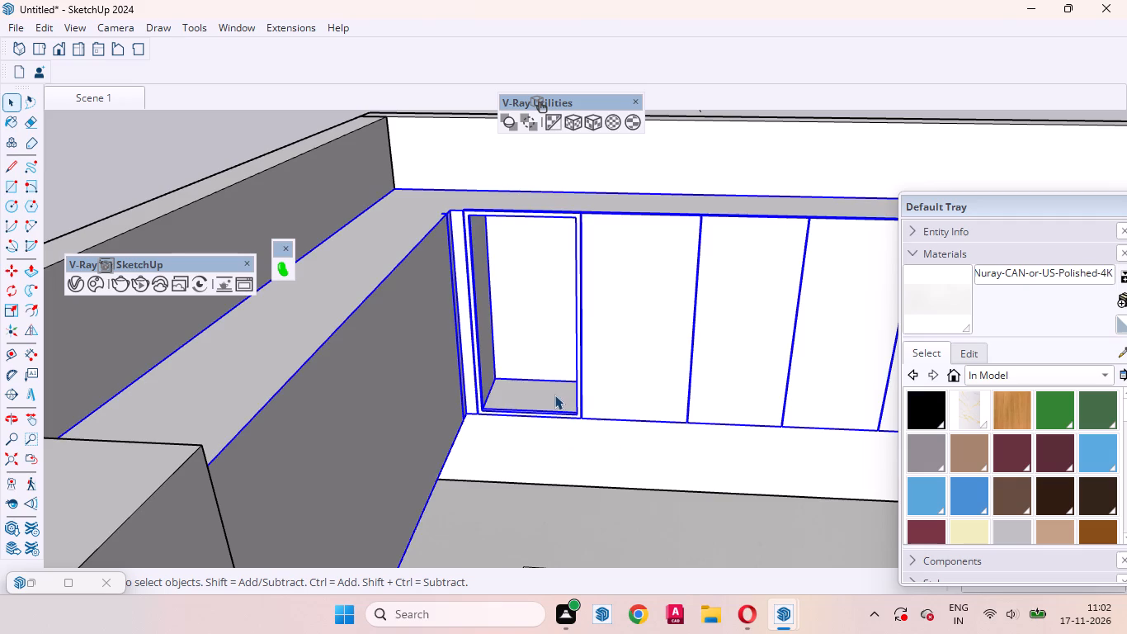
click(544, 400)
scroll(555, 394, up, 4)
middle_drag(528, 437, 610, 465)
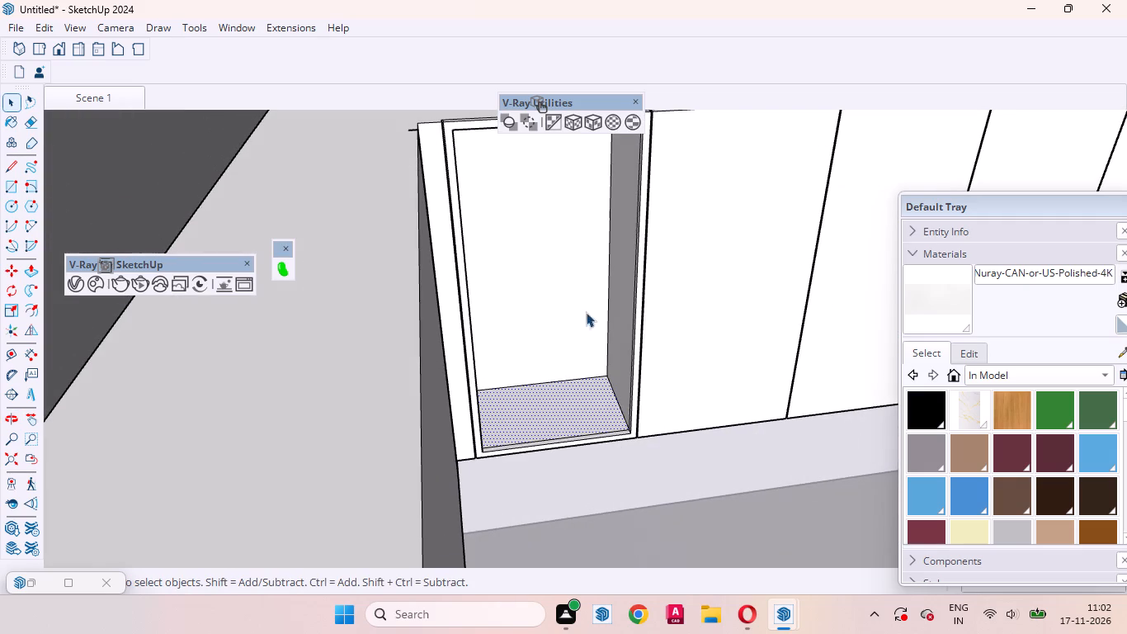
click(606, 235)
click(609, 234)
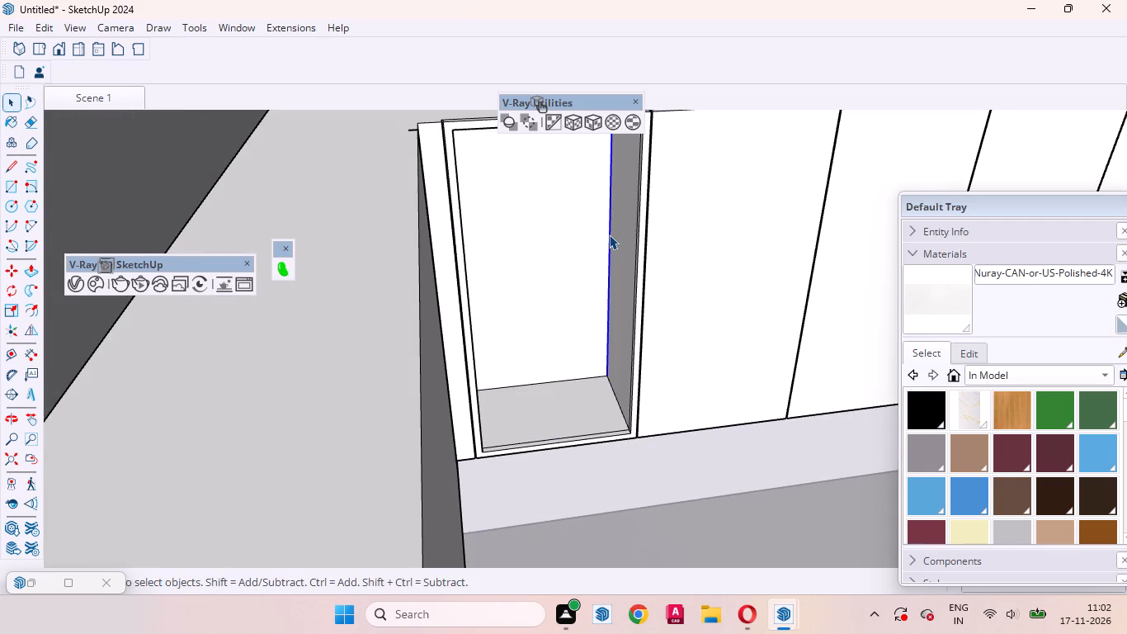
right_click(609, 234)
click(654, 345)
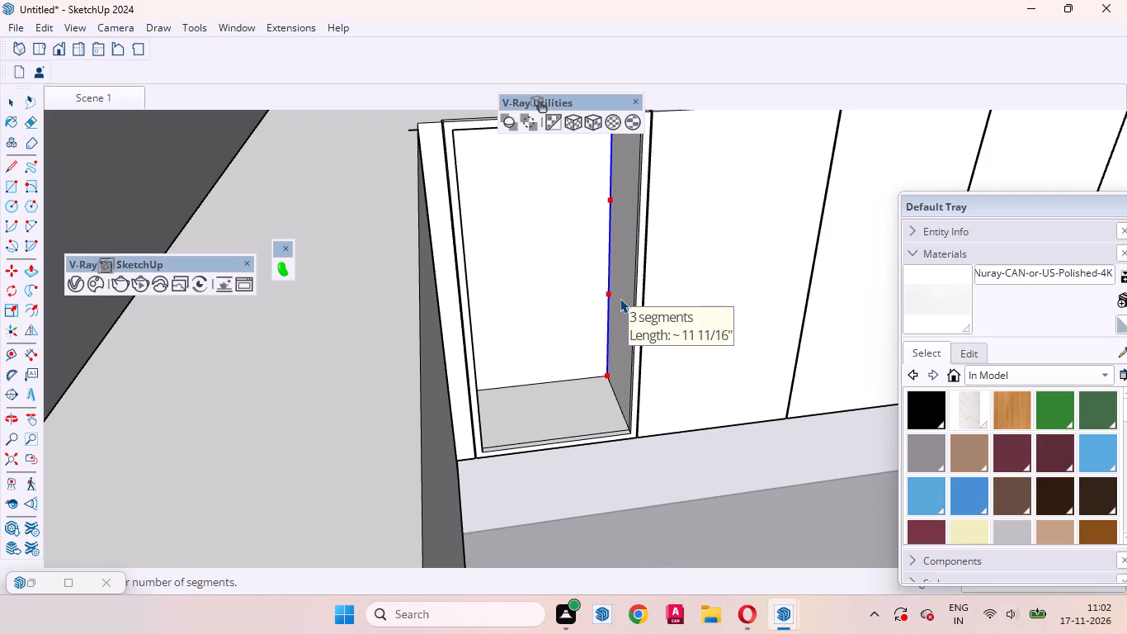
click(620, 298)
Copy the left niche's bottom face up to the lower division point of the rear edge and make the copy a group.
click(582, 410)
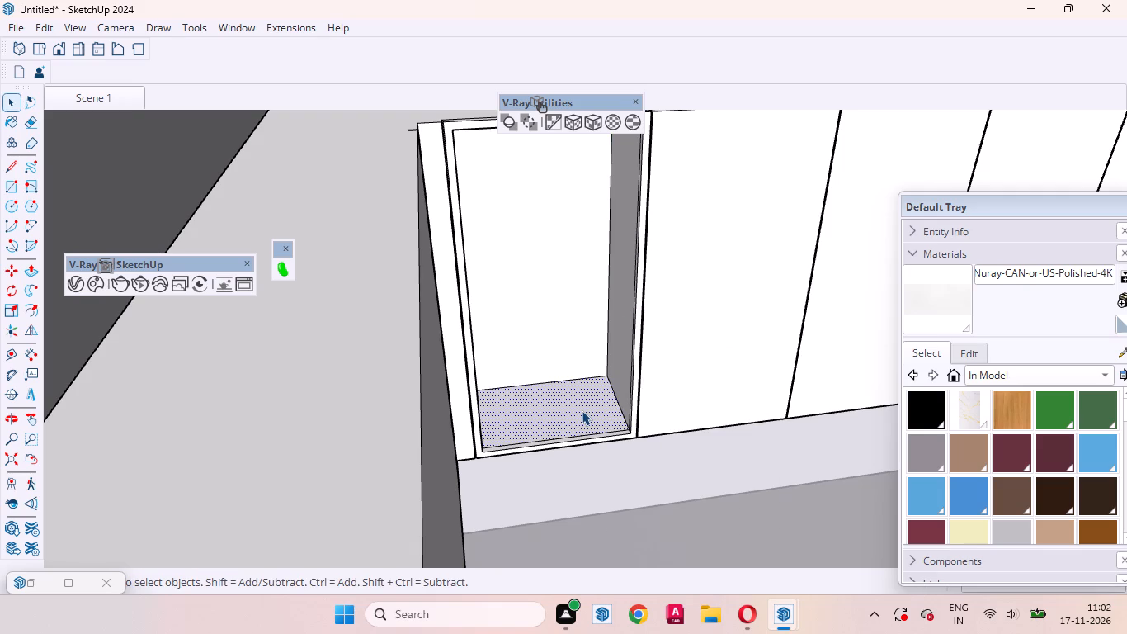
key(m)
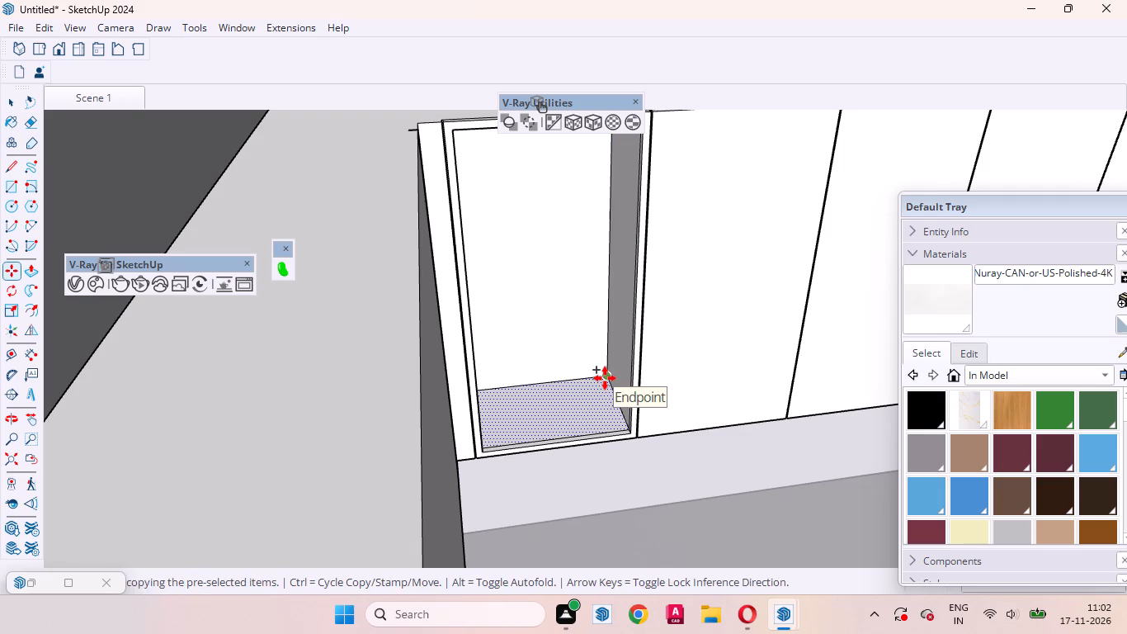
click(605, 378)
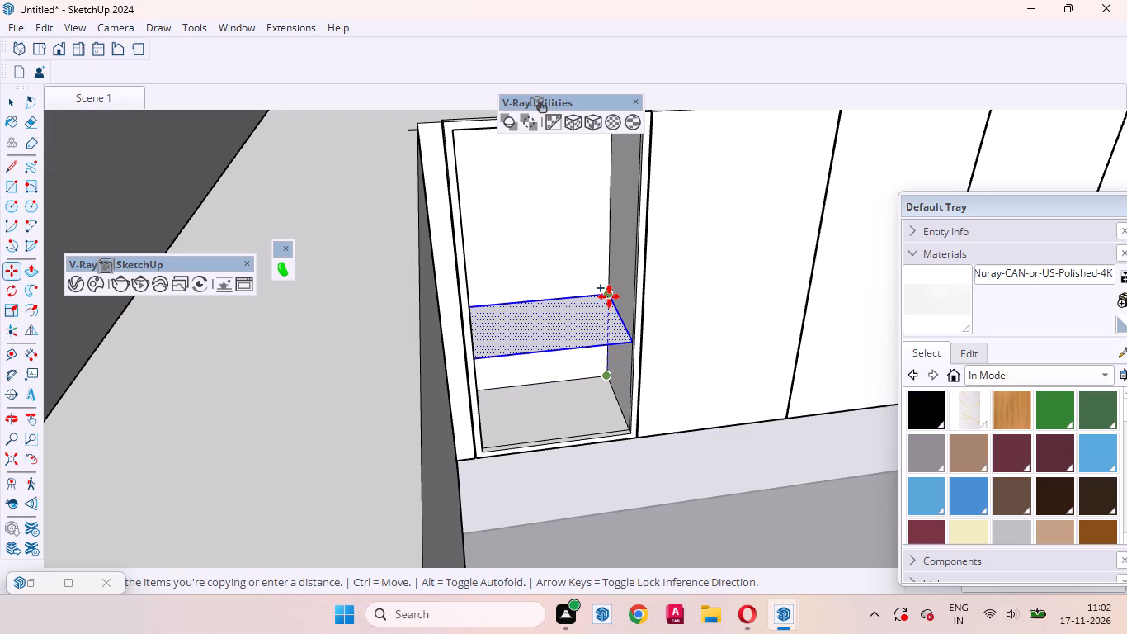
click(609, 296)
key(space)
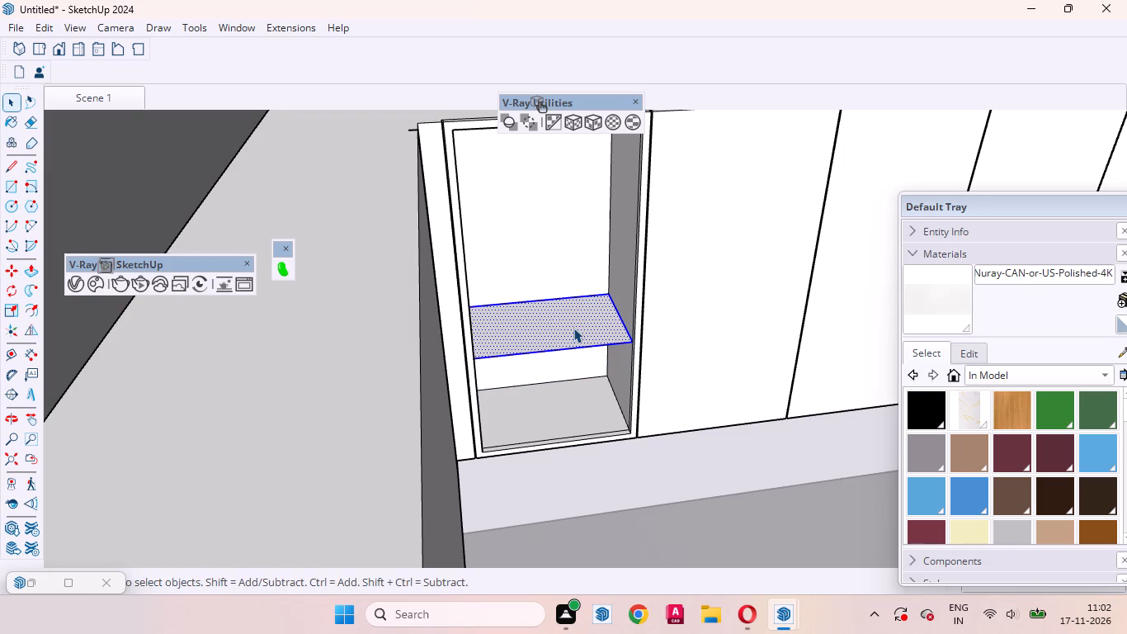
right_click(573, 328)
click(621, 155)
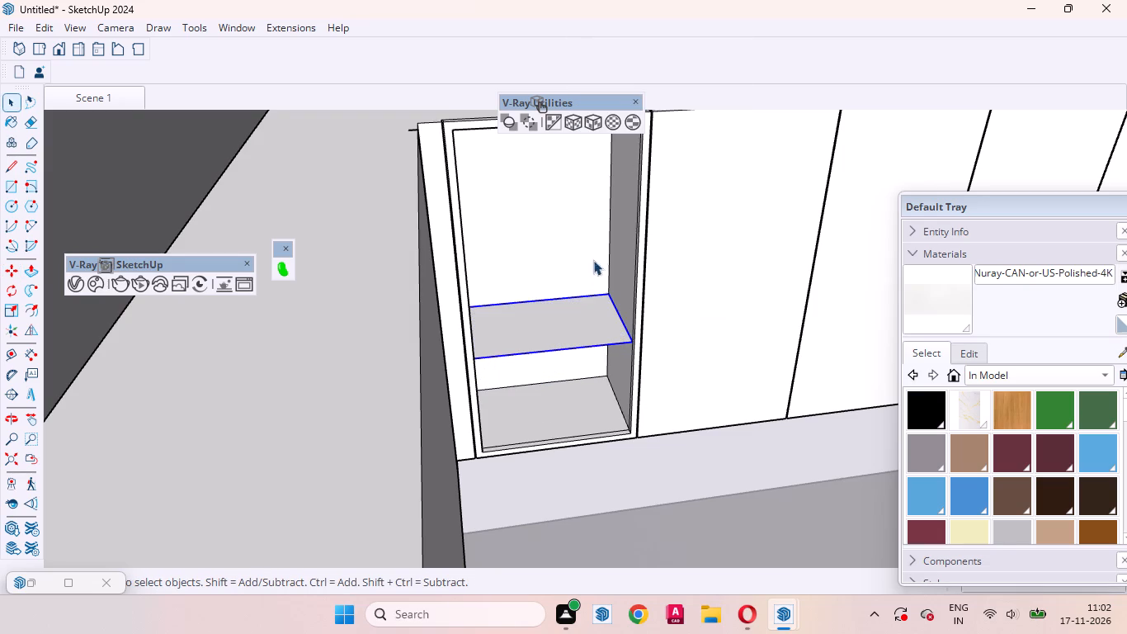
Extrude the copied face upward 18 mm with Push/Pull inside its group to form a shelf.
double_click(566, 313)
click(569, 326)
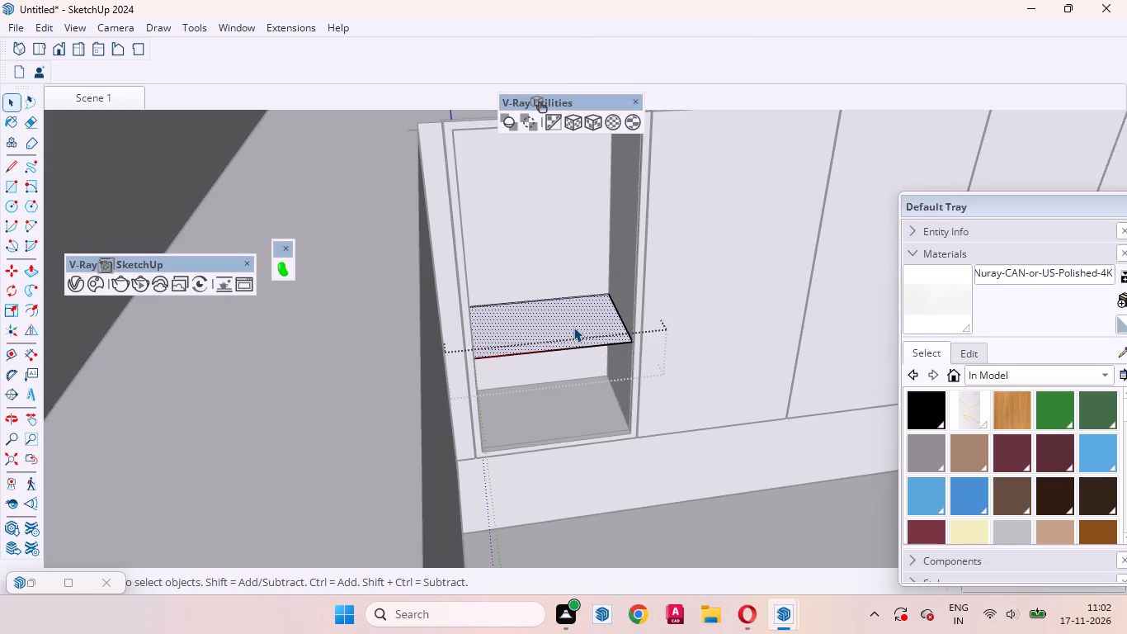
key(p)
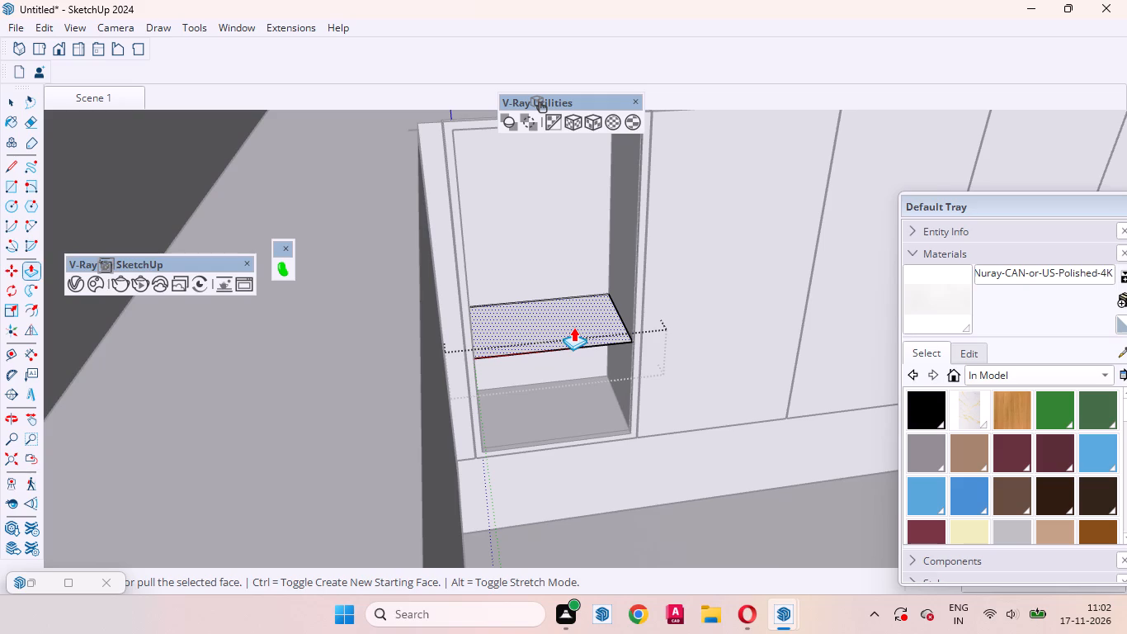
click(573, 327)
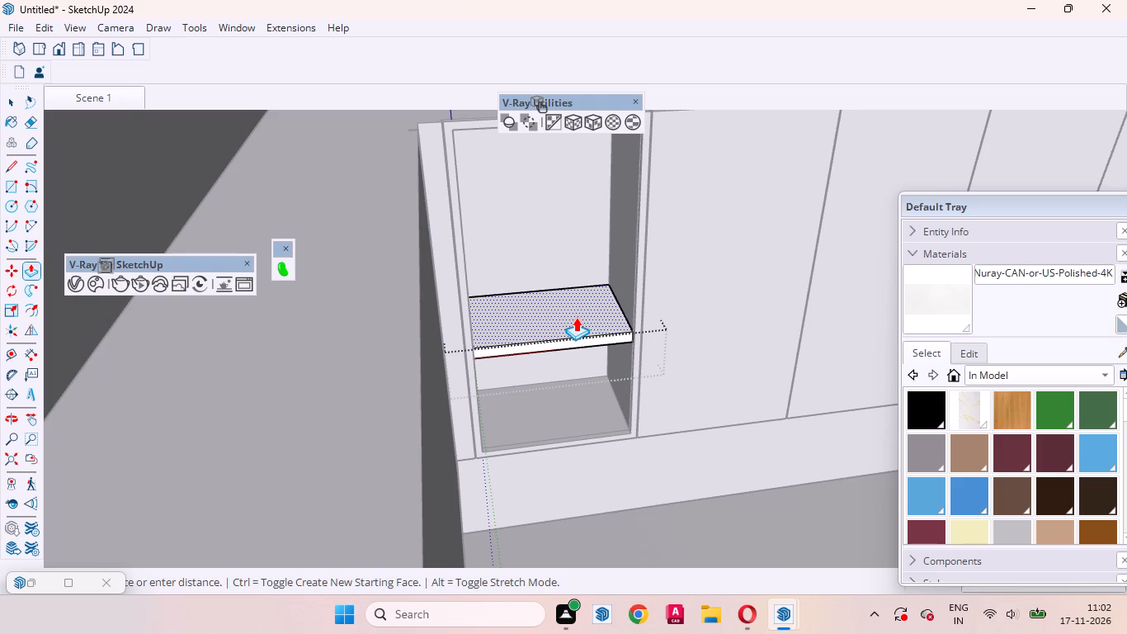
text(18mm)
key(Return)
key(space)
scroll(526, 433, down, 10)
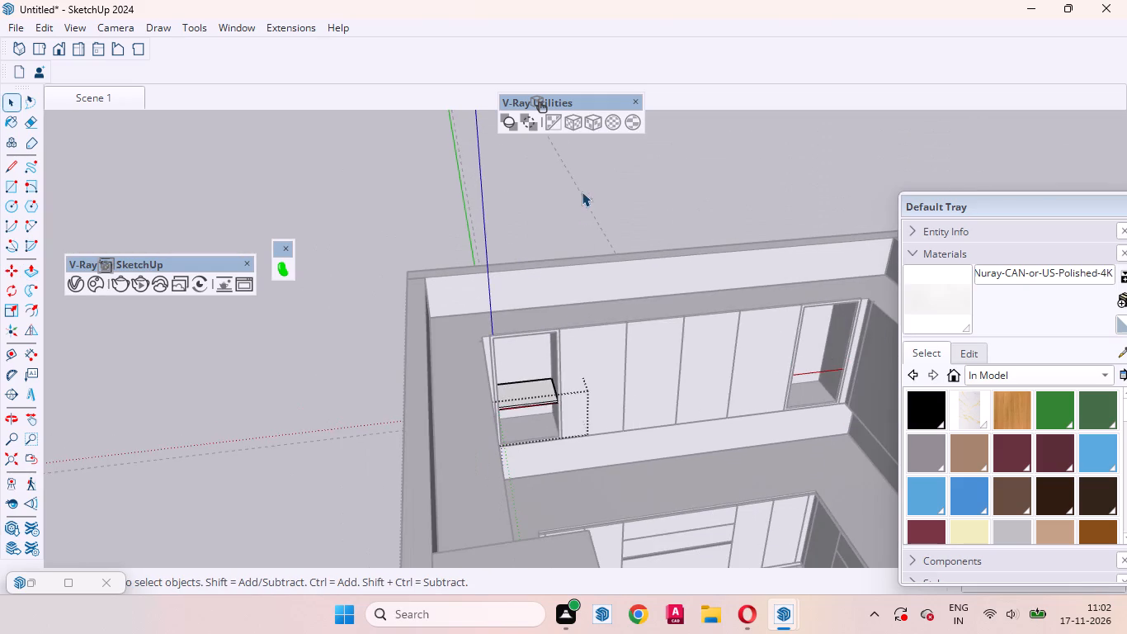
click(582, 190)
Copy the shelf from its lower rear corner up to the upper division point of the left niche.
scroll(548, 373, up, 8)
click(550, 405)
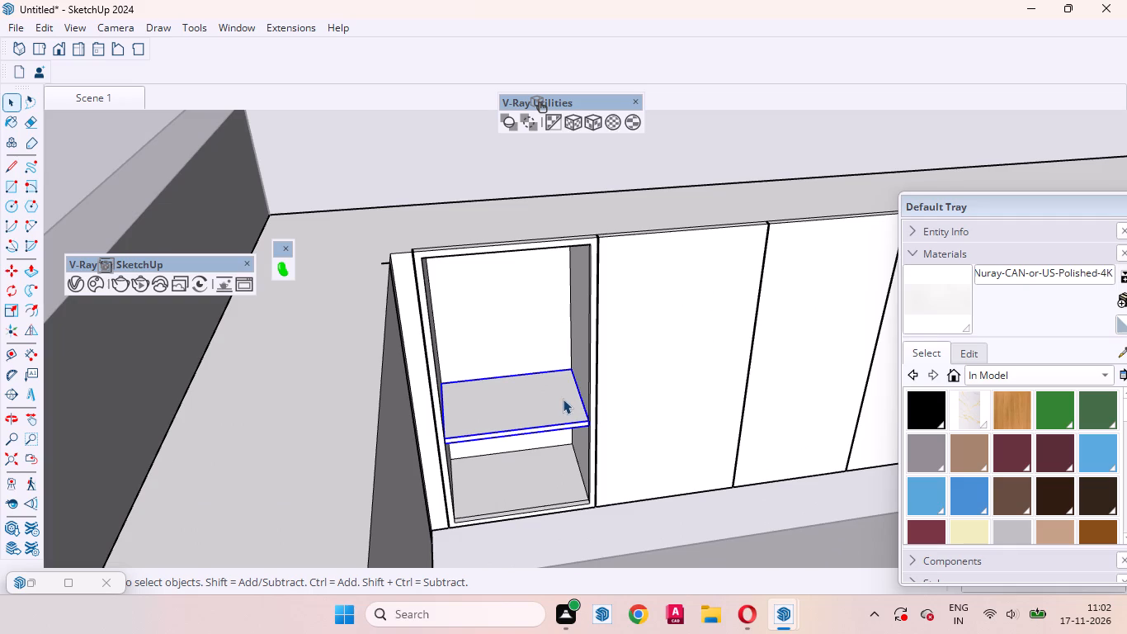
scroll(552, 378, up, 5)
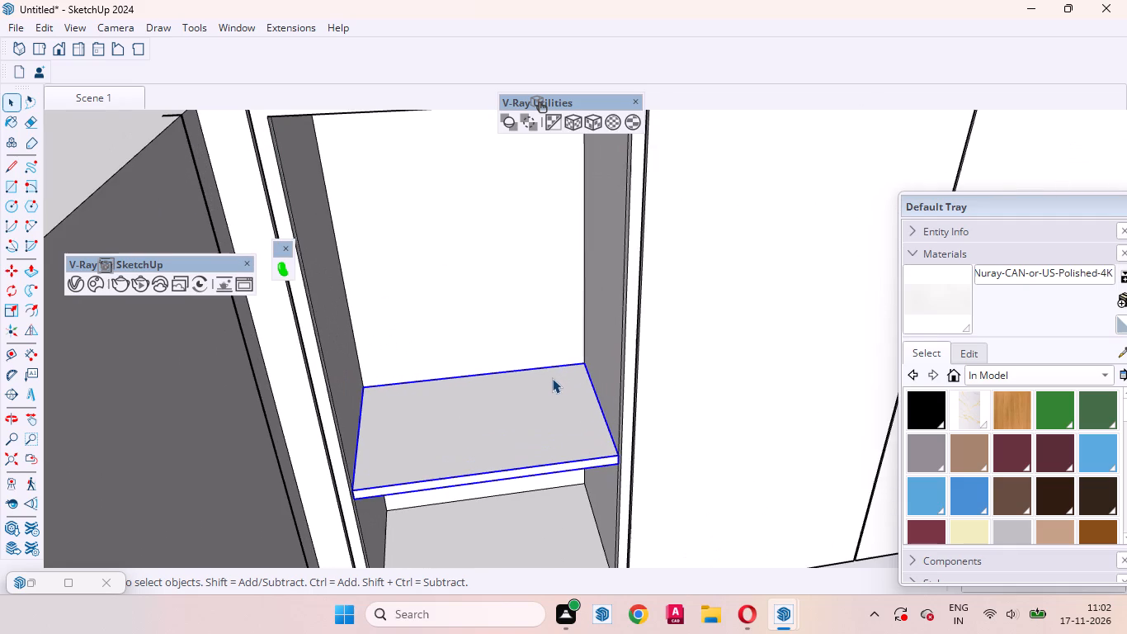
middle_drag(585, 399, 583, 204)
scroll(549, 452, up, 1)
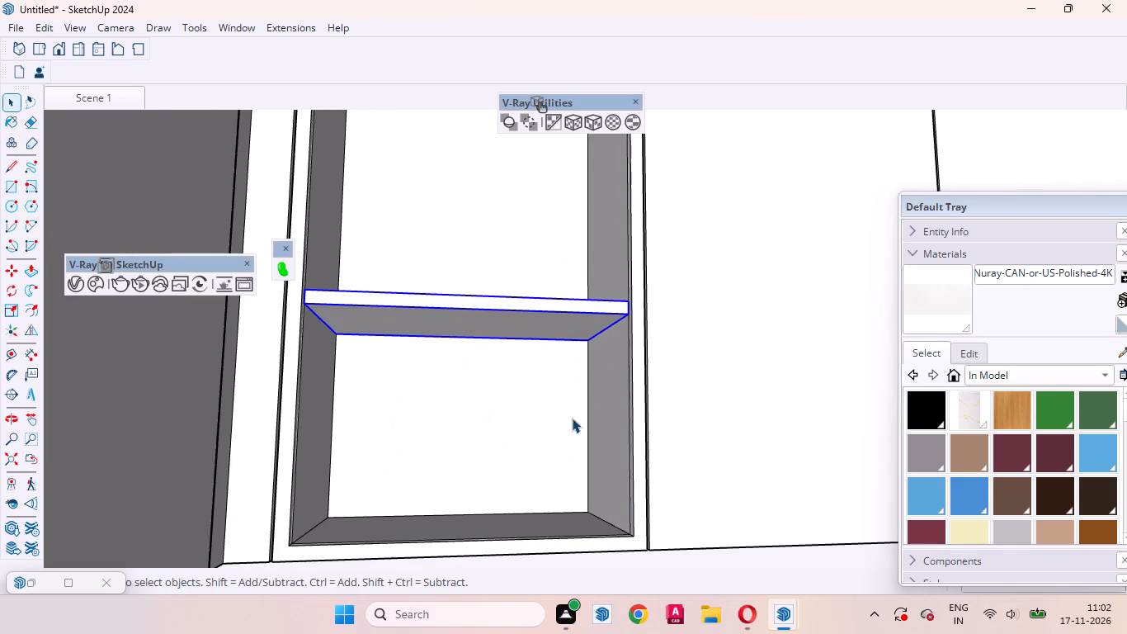
key(m)
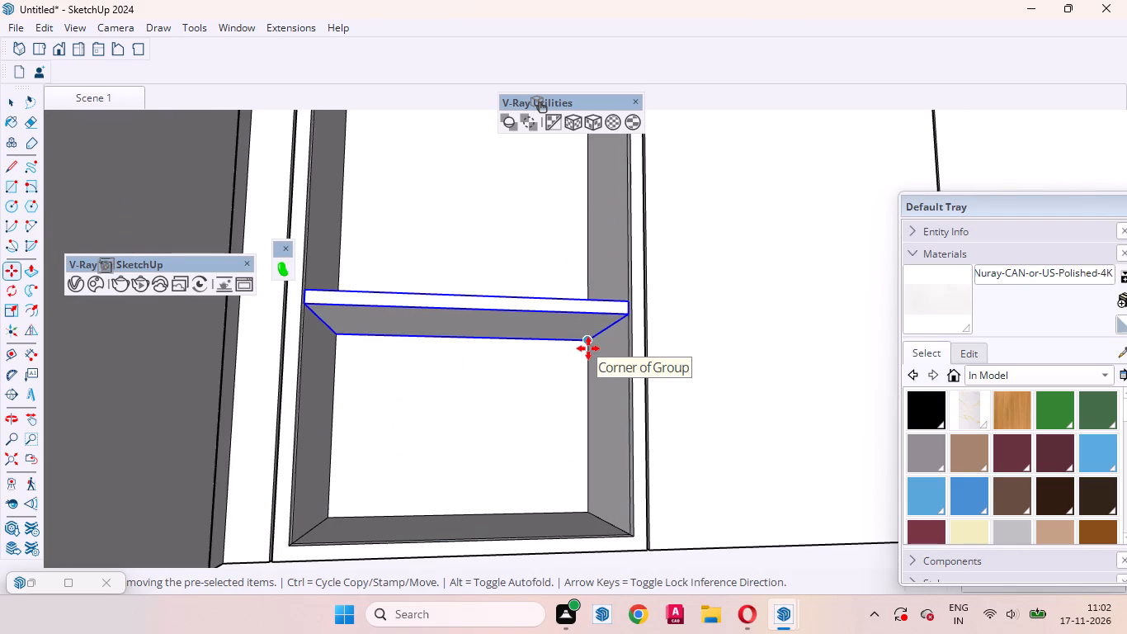
click(588, 348)
scroll(578, 349, down, 4)
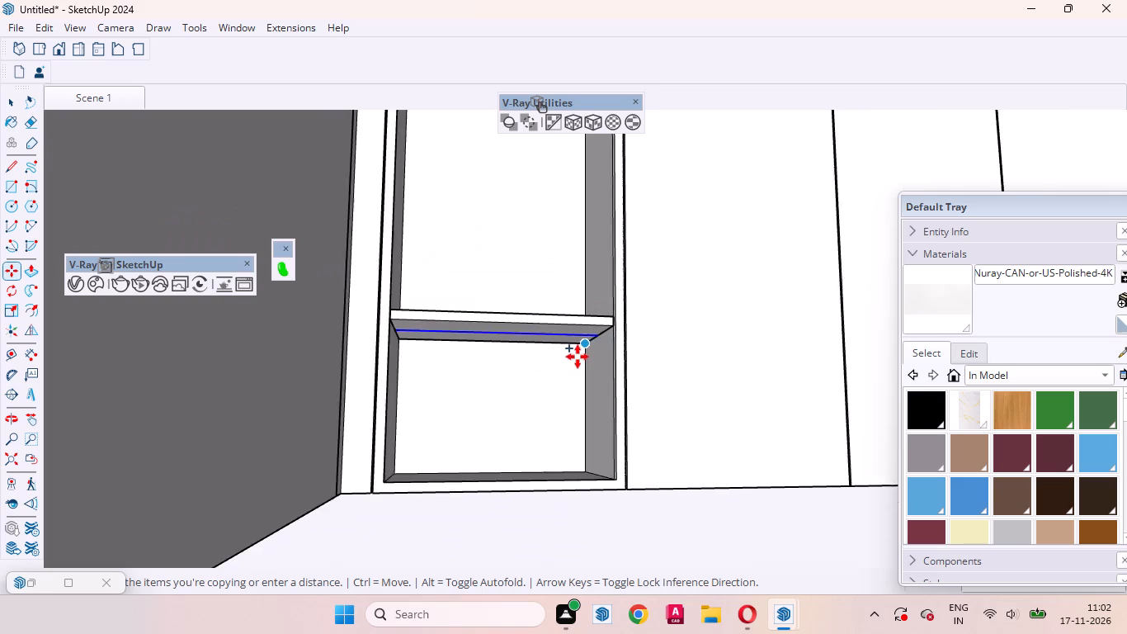
scroll(578, 357, down, 1)
click(582, 244)
key(space)
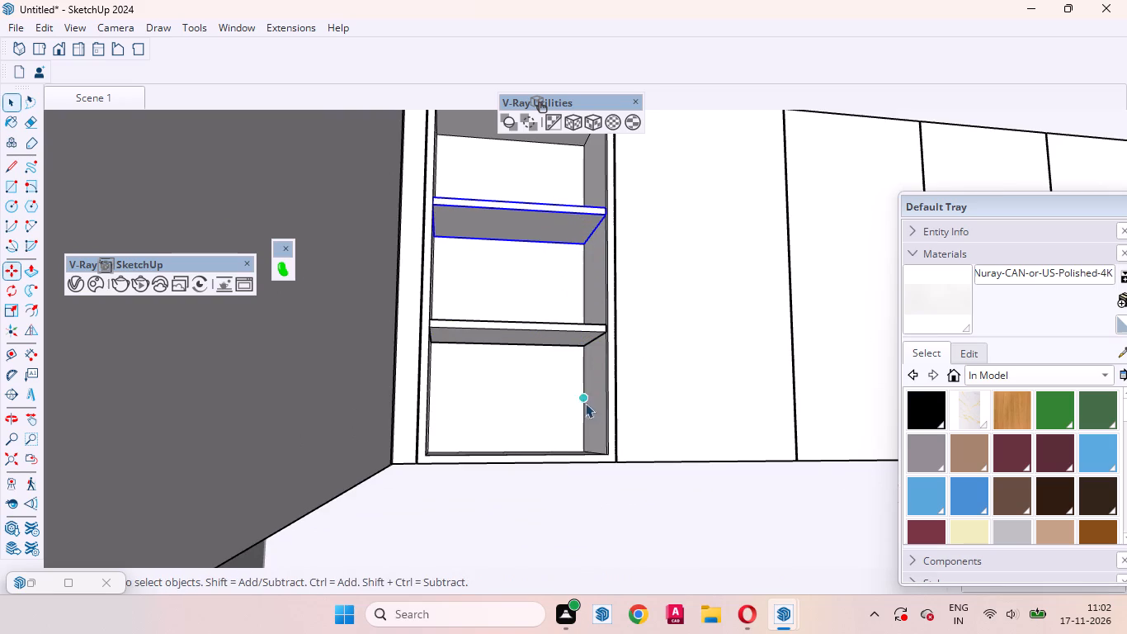
Push the lower shelf's front face back into the niche by 1 inch.
middle_drag(590, 406, 351, 624)
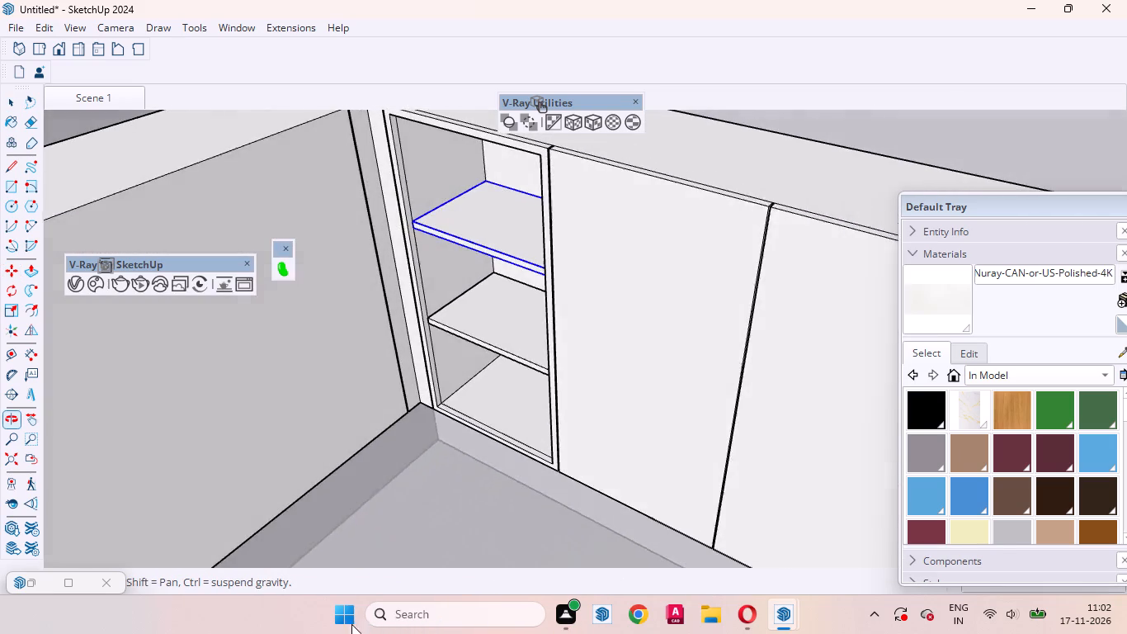
middle_drag(351, 624, 356, 633)
scroll(421, 362, up, 18)
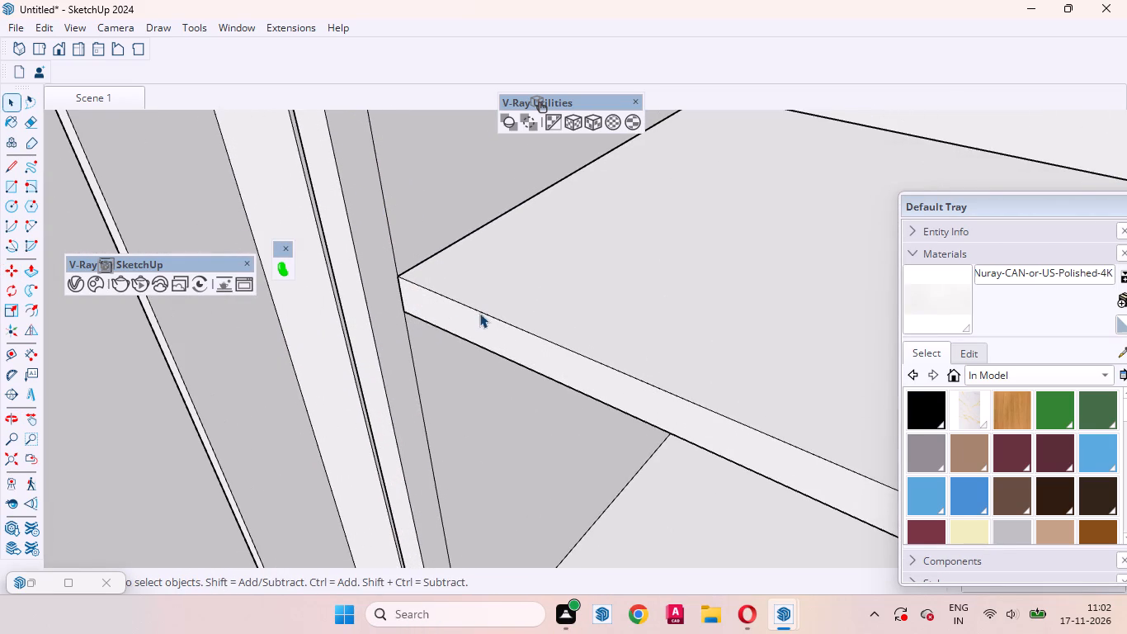
double_click(456, 310)
click(439, 316)
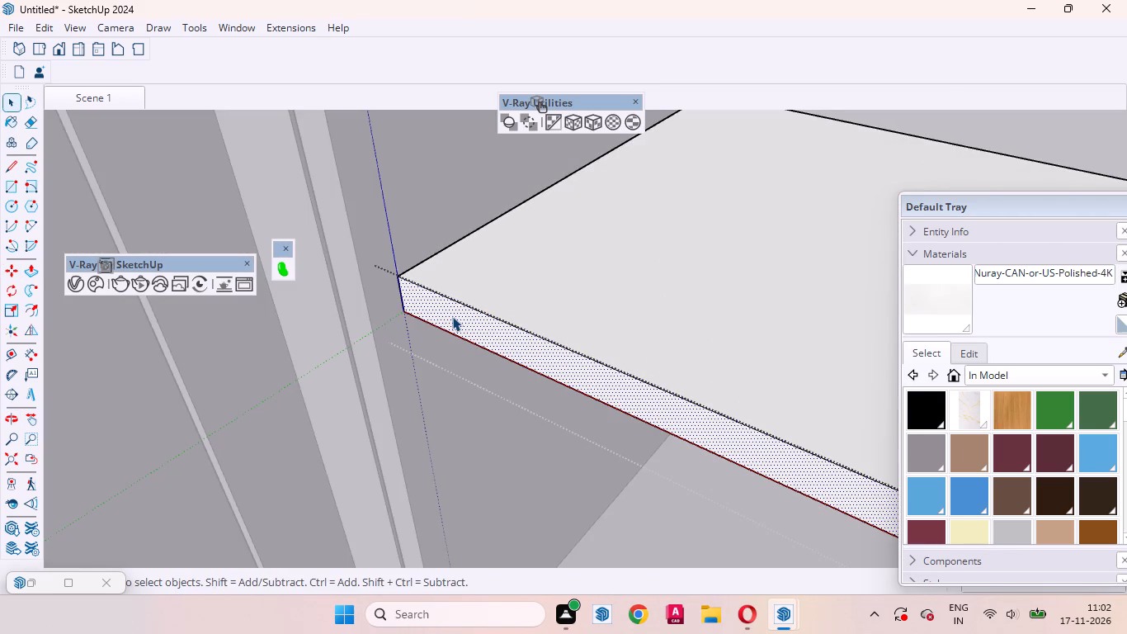
key(p)
click(452, 316)
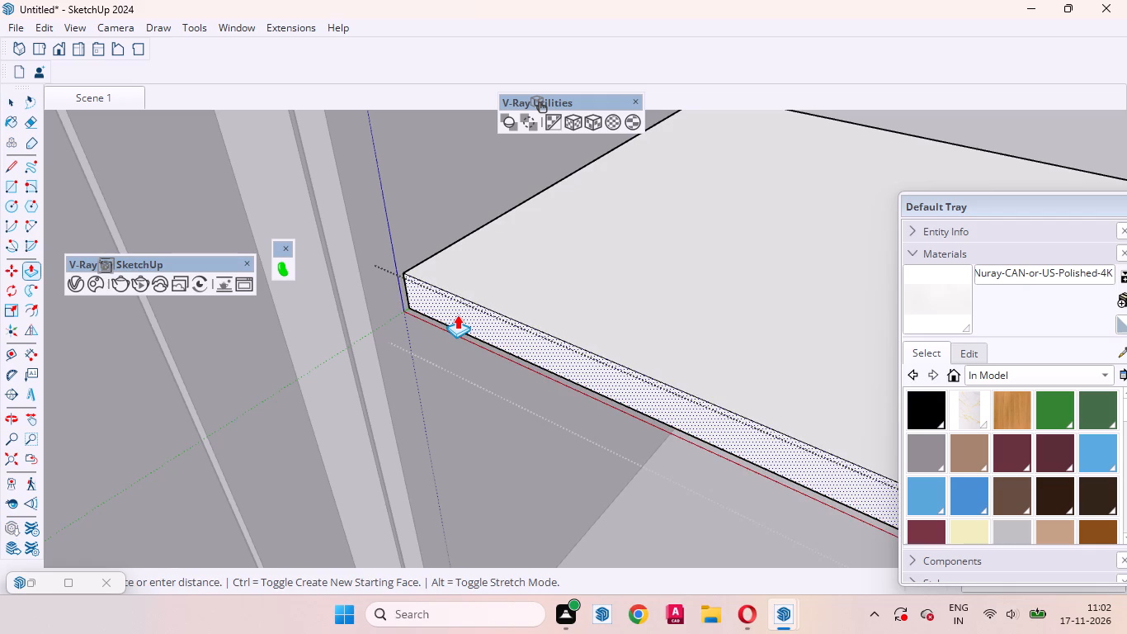
key(1)
key(Return)
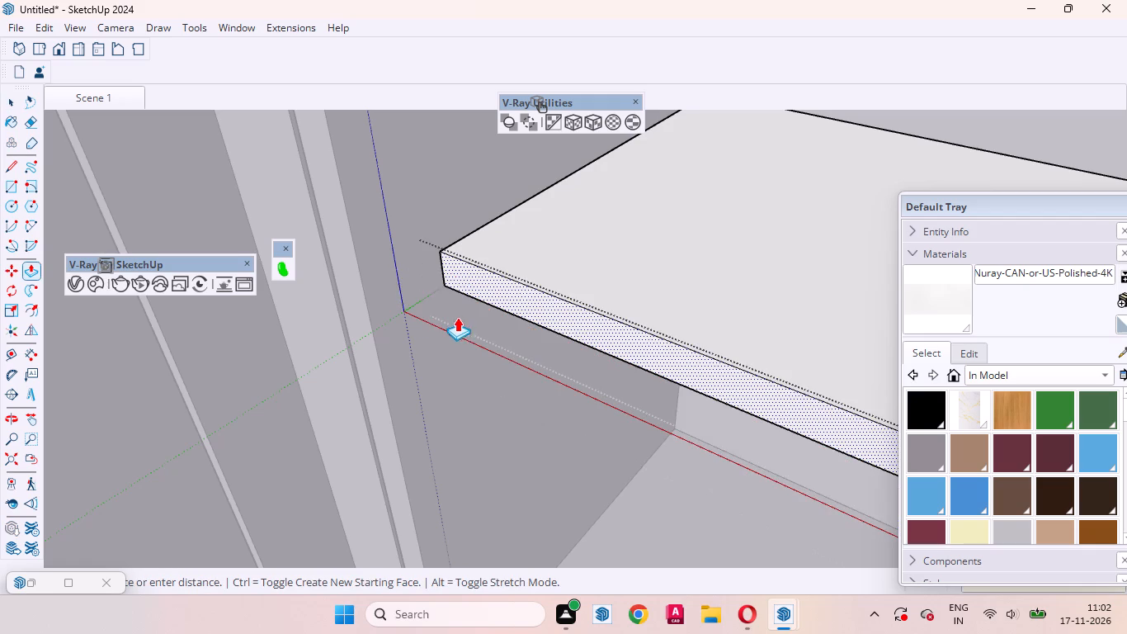
scroll(457, 410, down, 1)
scroll(458, 414, up, 1)
scroll(460, 419, down, 14)
key(space)
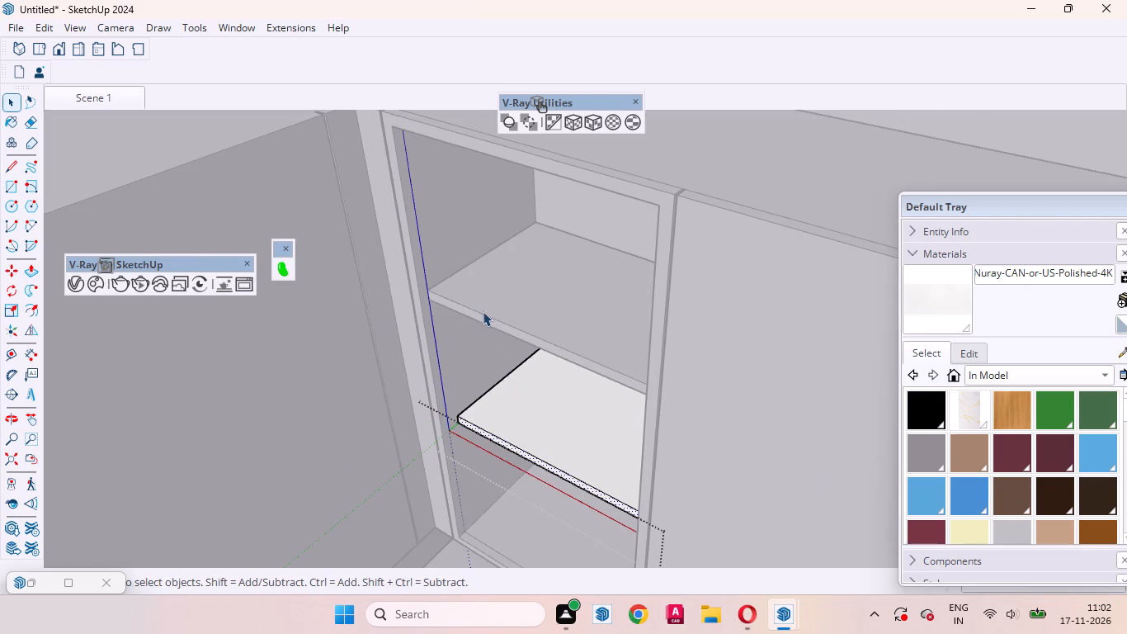
Push the upper shelf's front face back by the same 1 inch and leave the shelf group.
triple_click(475, 315)
click(475, 321)
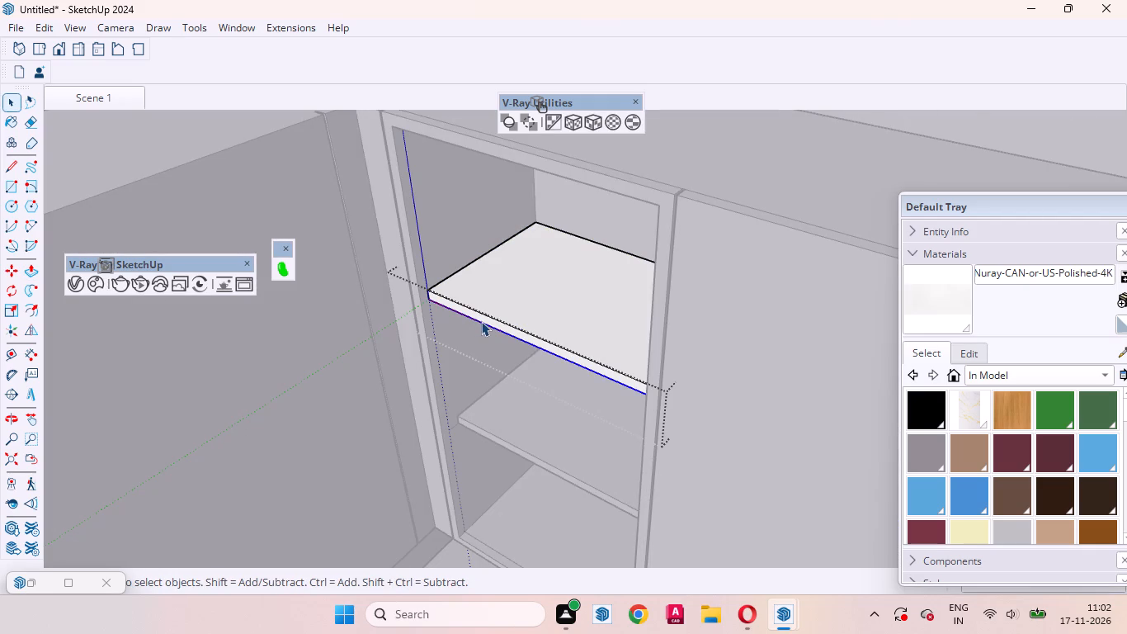
click(483, 320)
click(488, 319)
scroll(500, 324, up, 10)
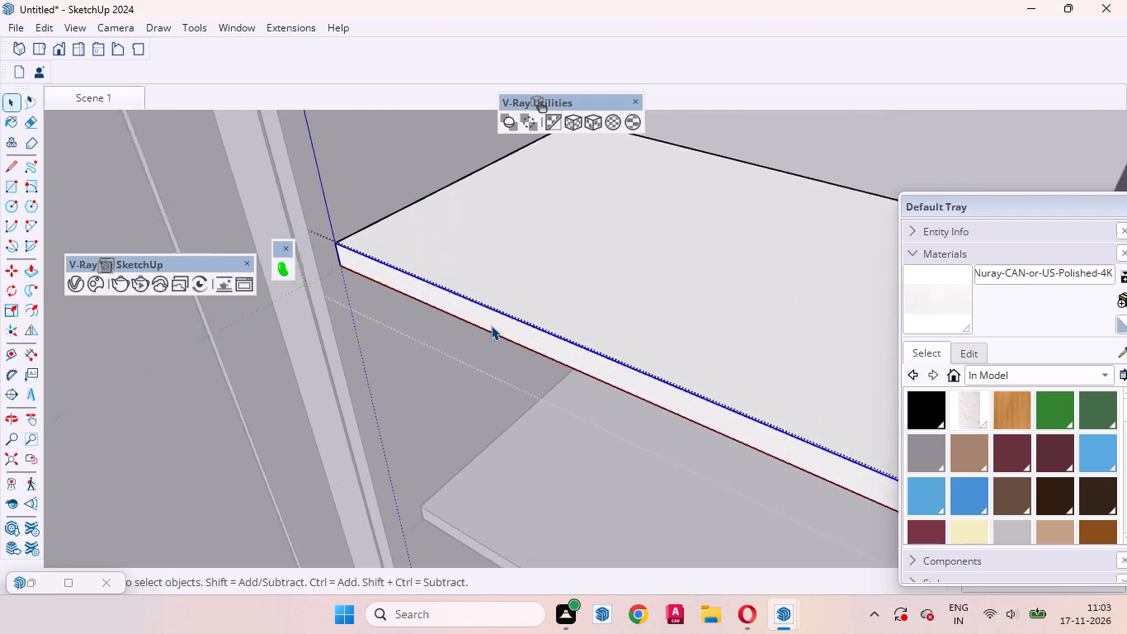
scroll(491, 325, up, 1)
click(491, 325)
key(p)
double_click(491, 325)
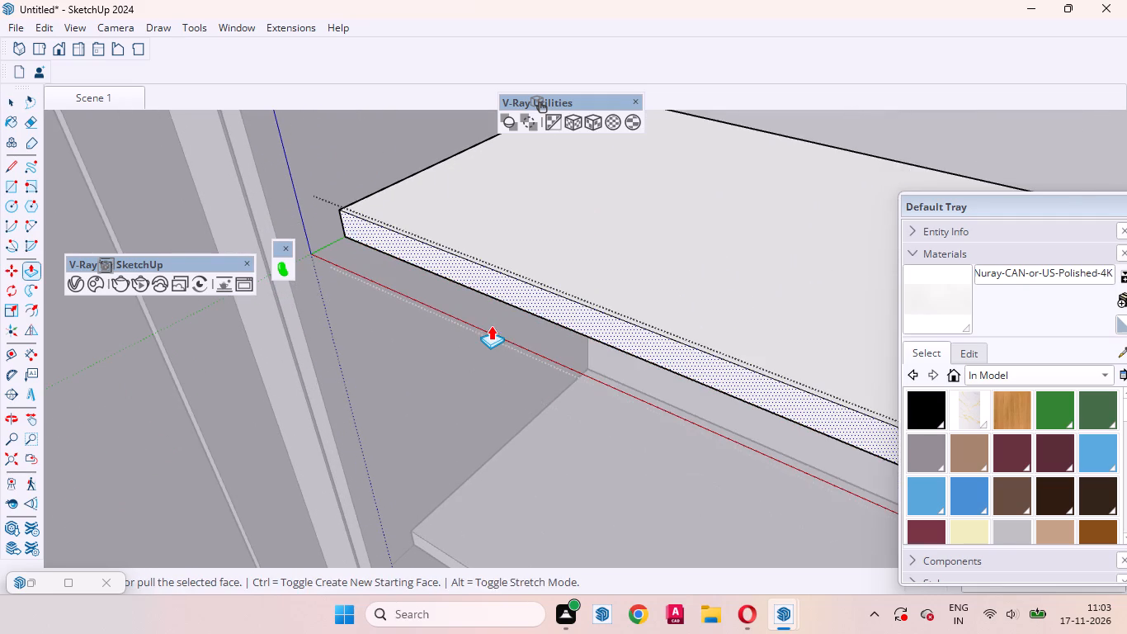
key(space)
scroll(475, 367, down, 20)
click(652, 191)
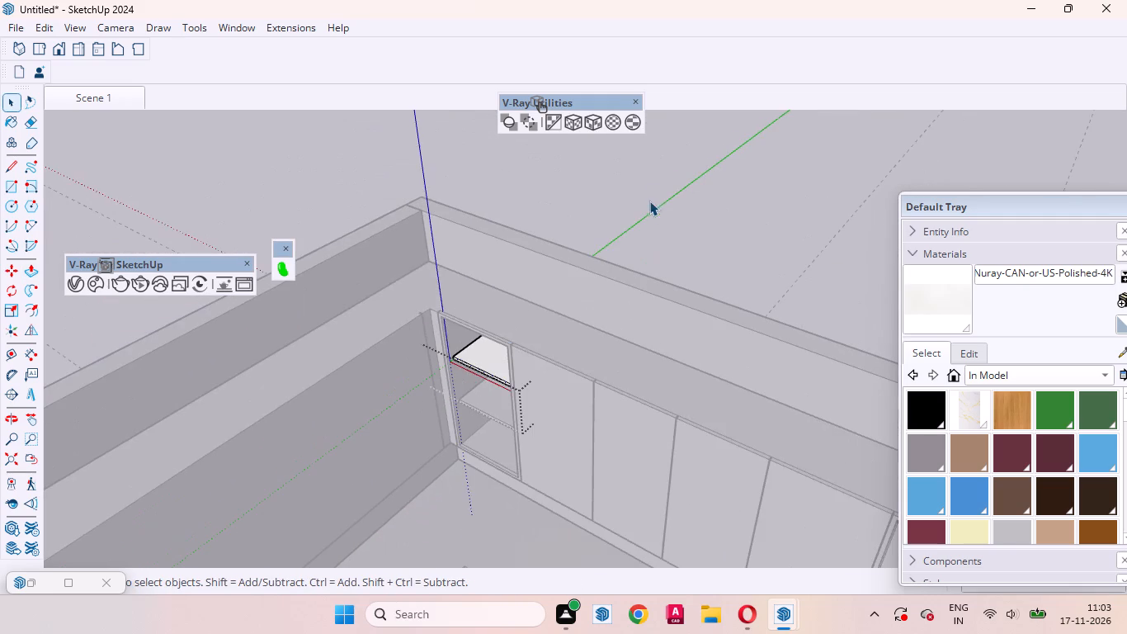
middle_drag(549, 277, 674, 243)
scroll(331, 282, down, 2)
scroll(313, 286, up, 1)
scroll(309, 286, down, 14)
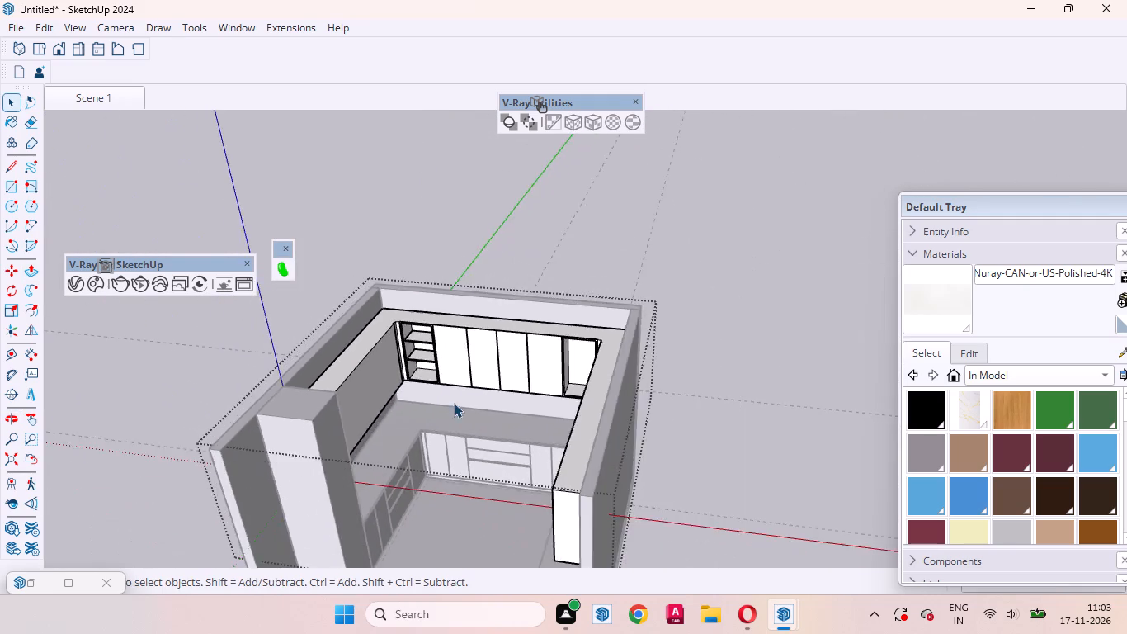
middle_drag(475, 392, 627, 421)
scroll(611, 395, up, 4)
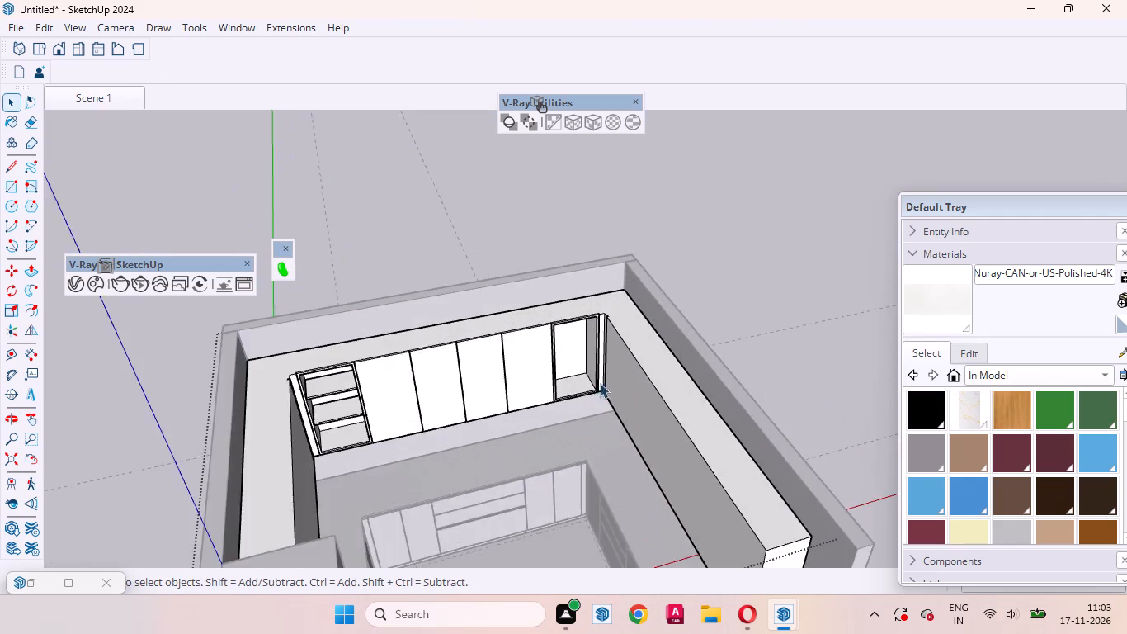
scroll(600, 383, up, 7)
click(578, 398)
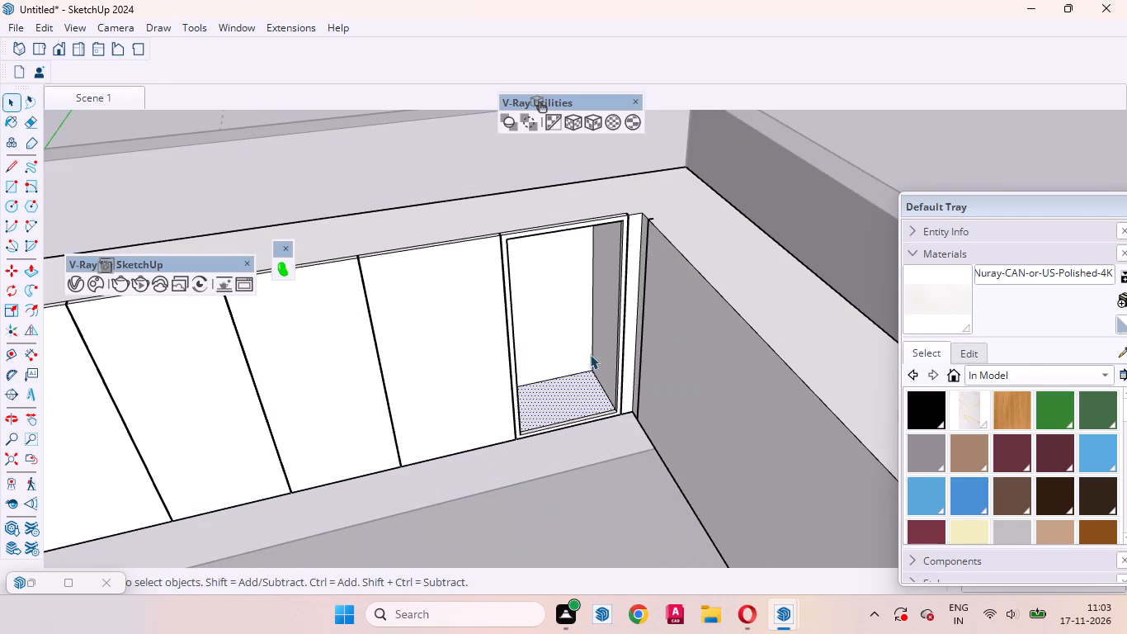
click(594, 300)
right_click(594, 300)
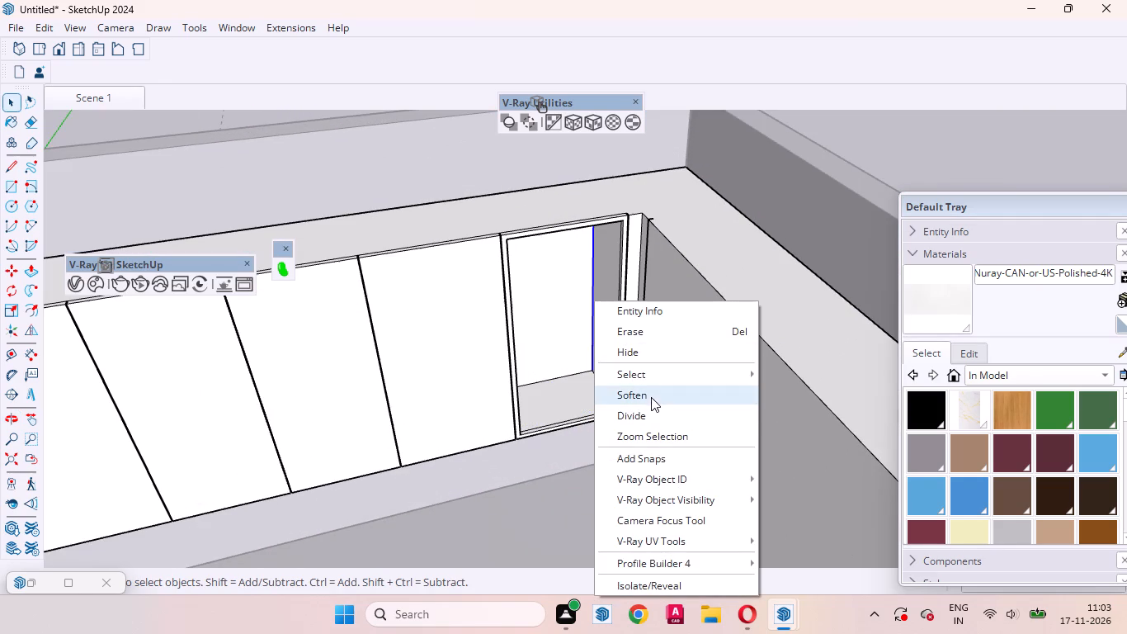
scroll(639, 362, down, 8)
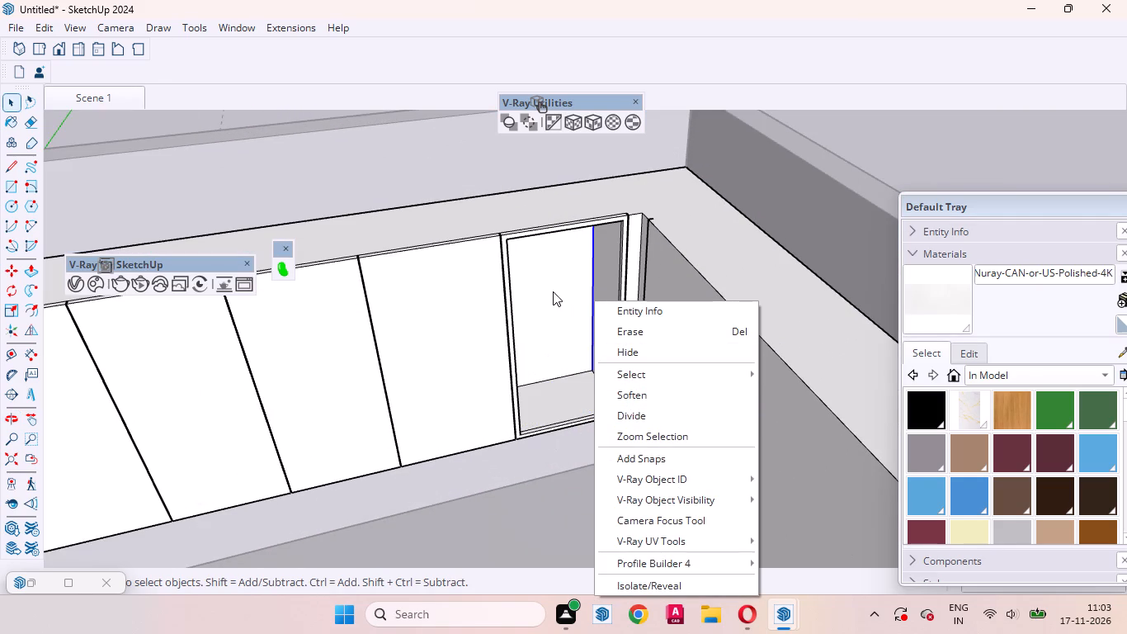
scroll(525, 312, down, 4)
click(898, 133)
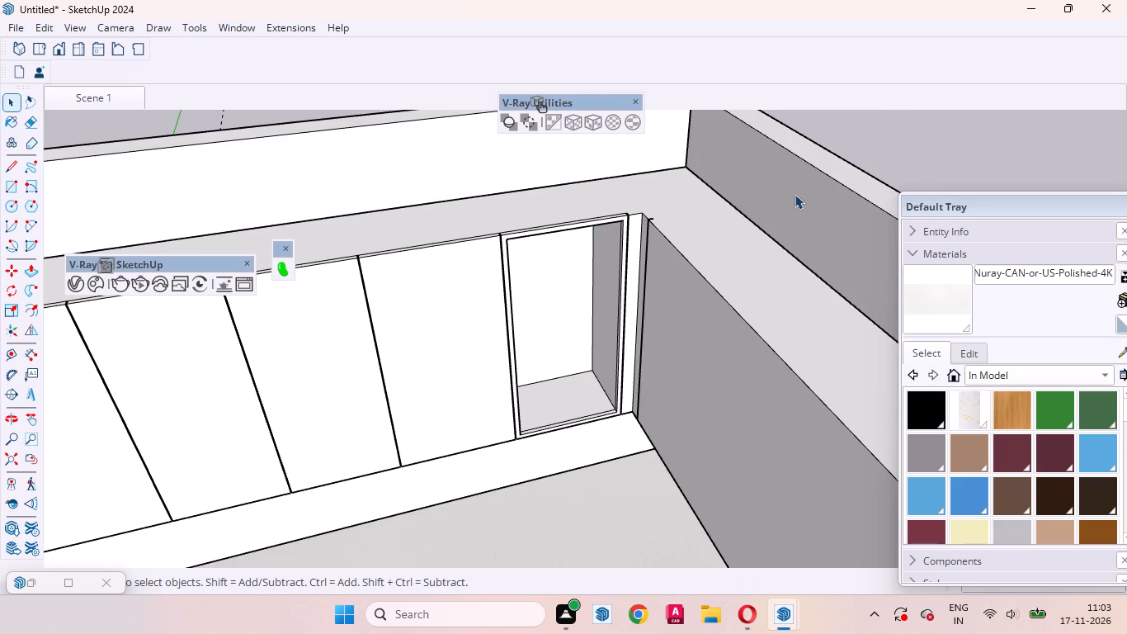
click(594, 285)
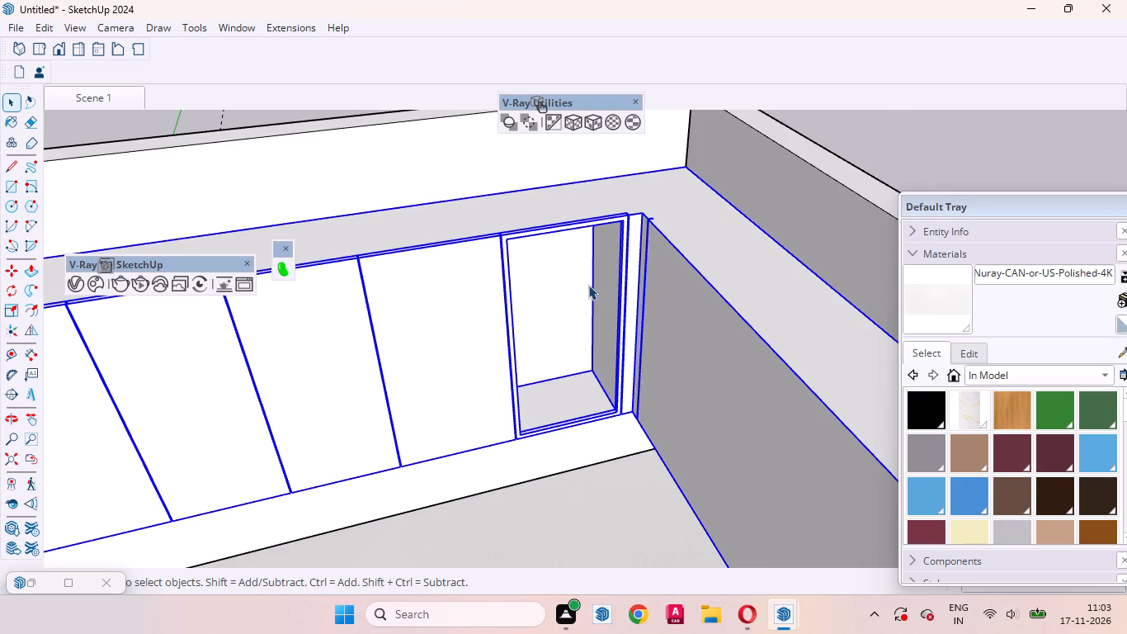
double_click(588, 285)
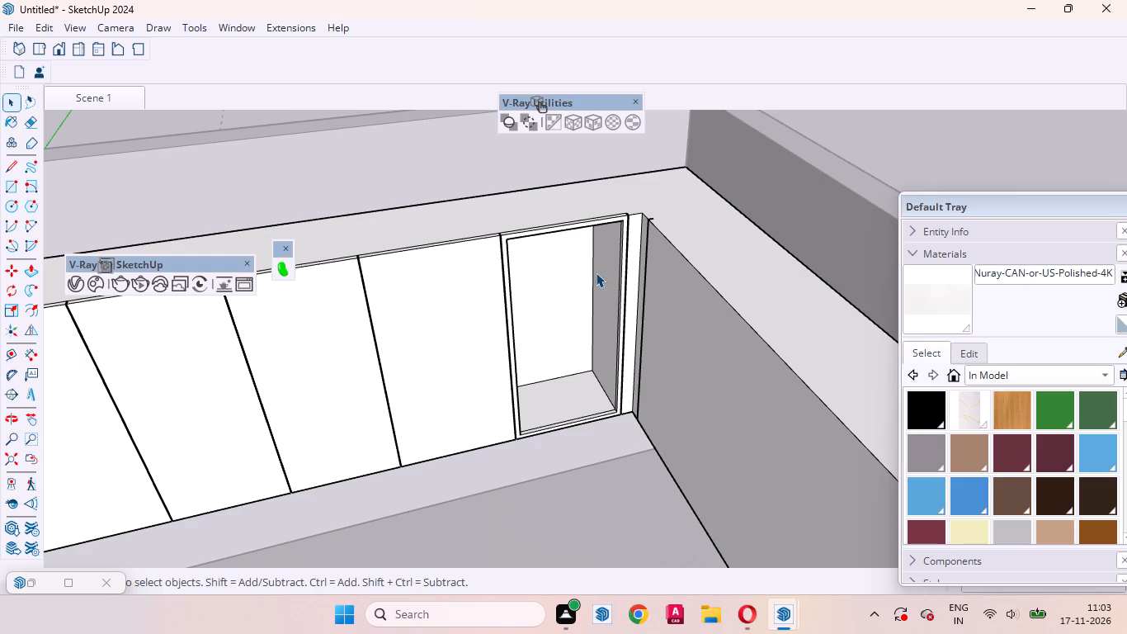
Divide the rear vertical corner edge of the right open niche into 3 equal segments.
click(592, 271)
right_click(592, 271)
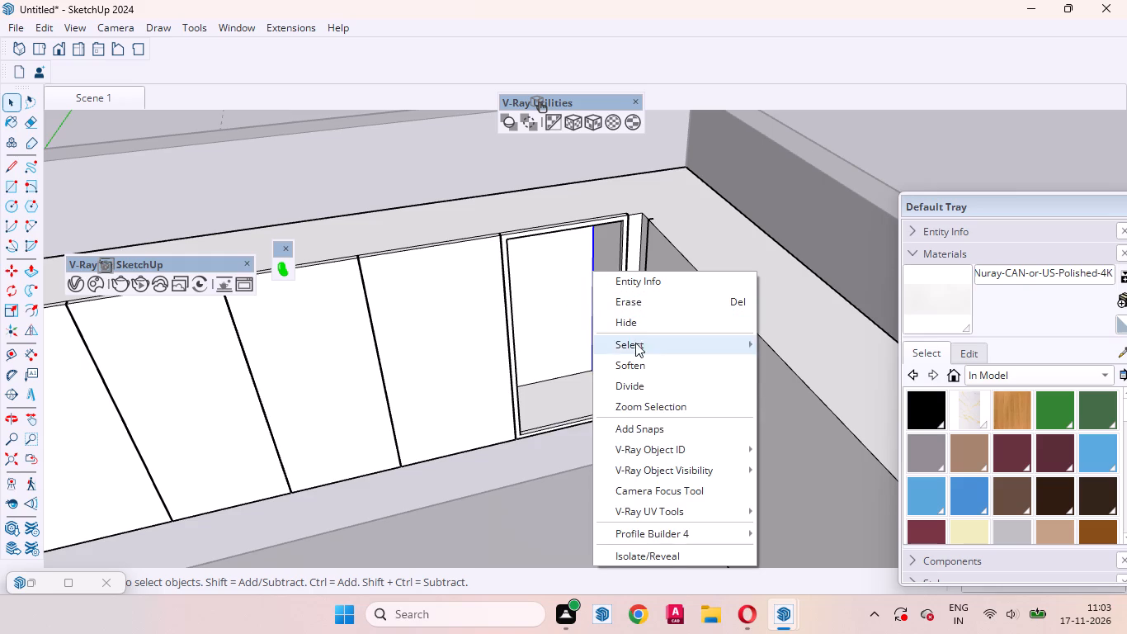
click(637, 383)
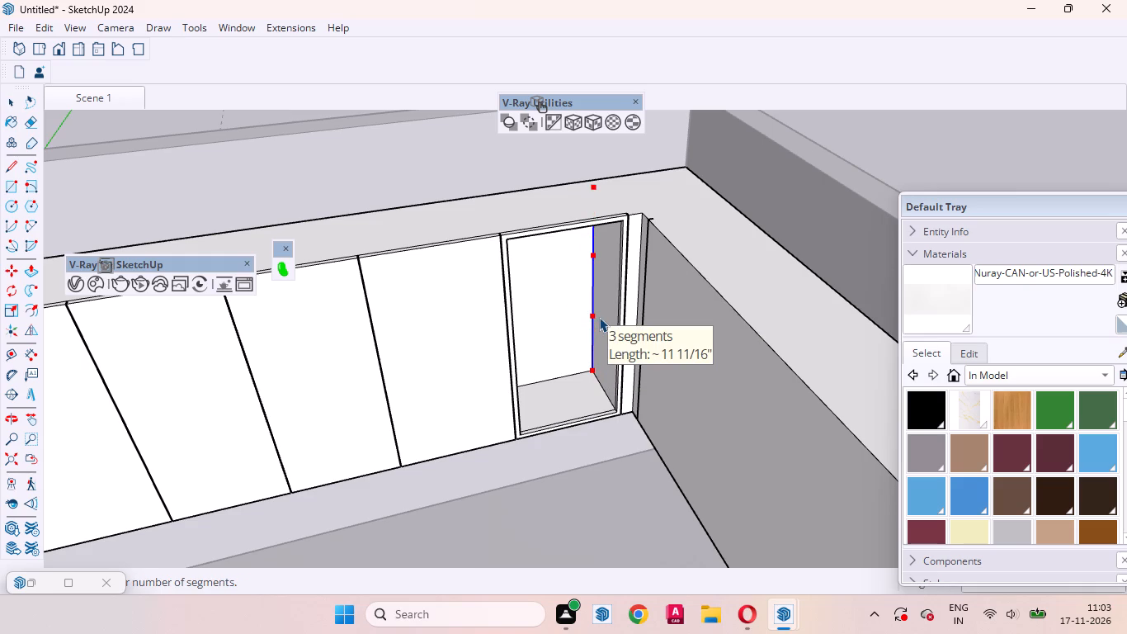
click(599, 317)
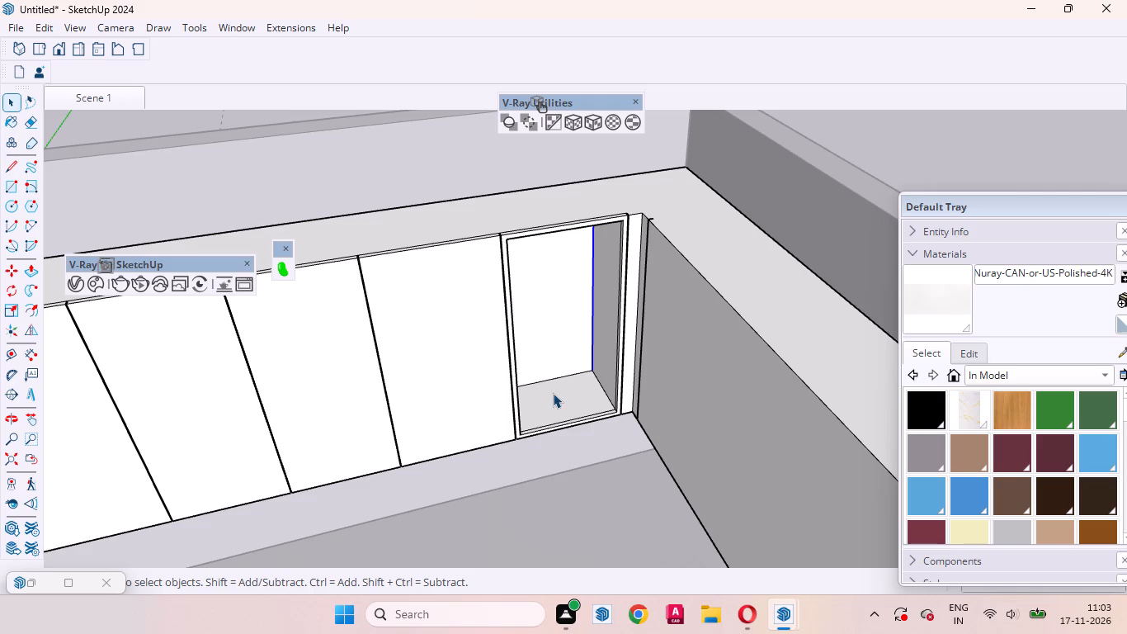
Copy the right niche's floor face up to the lower division point of the rear edge and make the copy a group.
click(554, 393)
key(m)
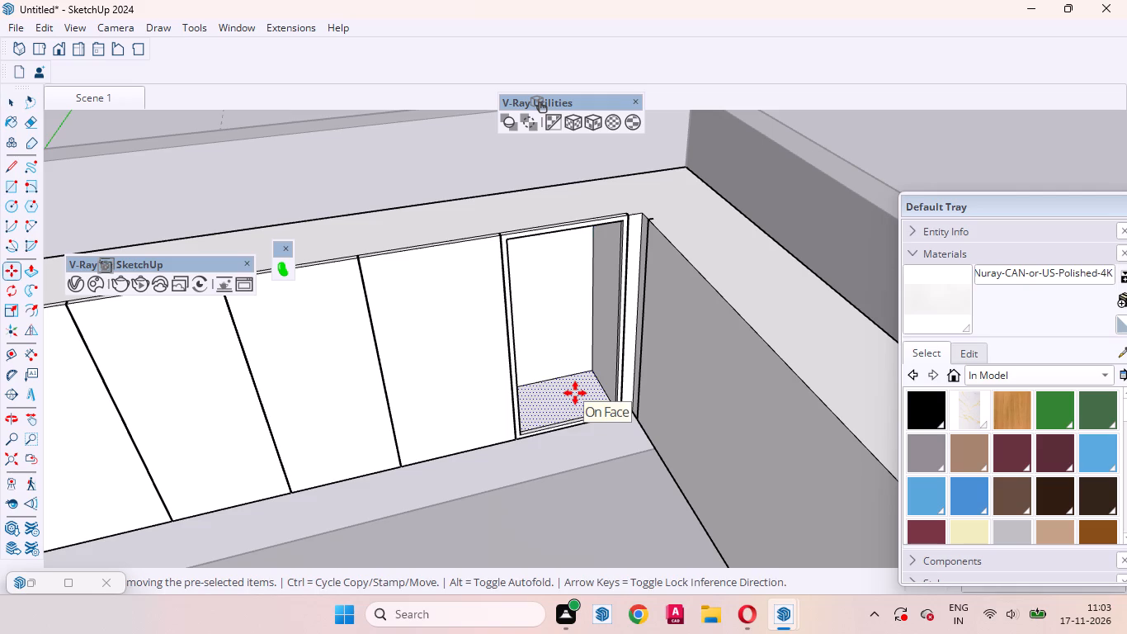
click(590, 372)
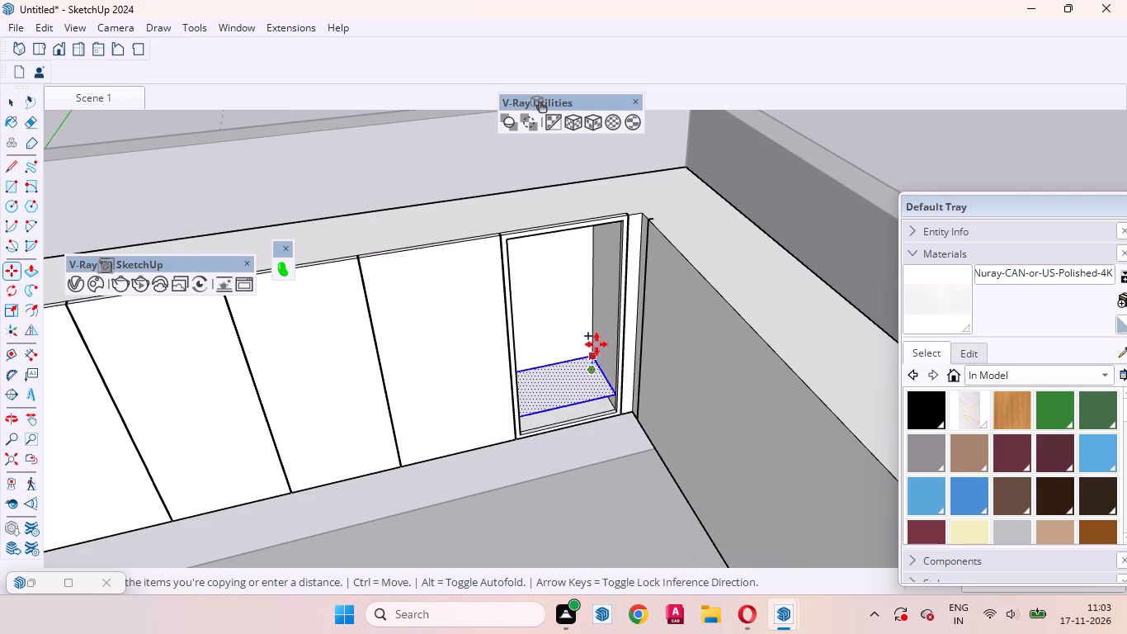
click(595, 316)
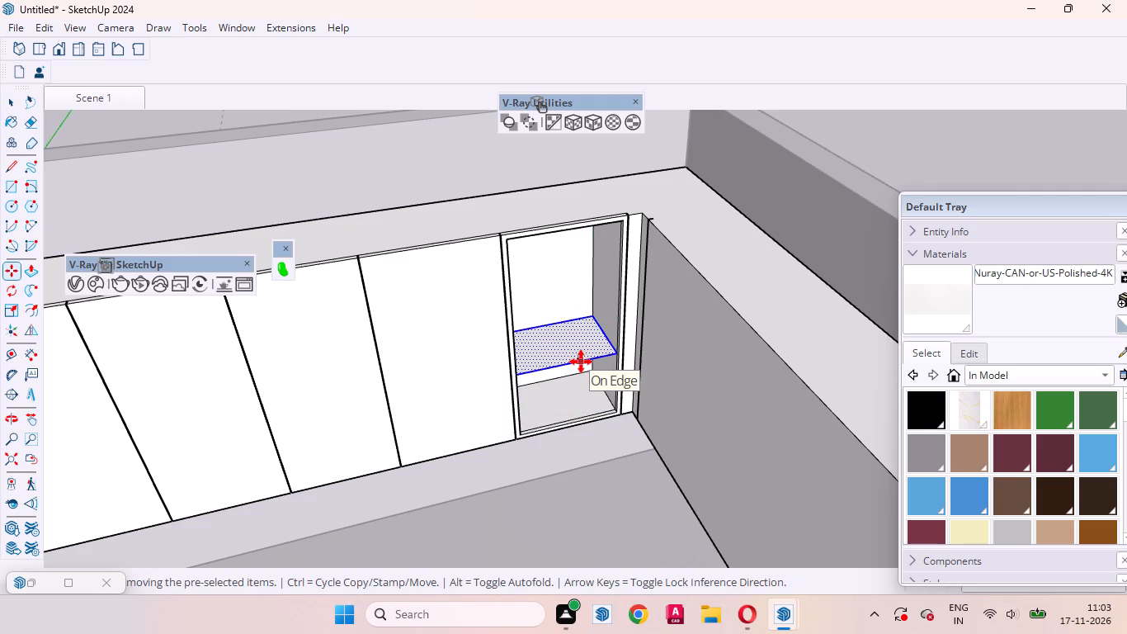
key(space)
right_click(569, 347)
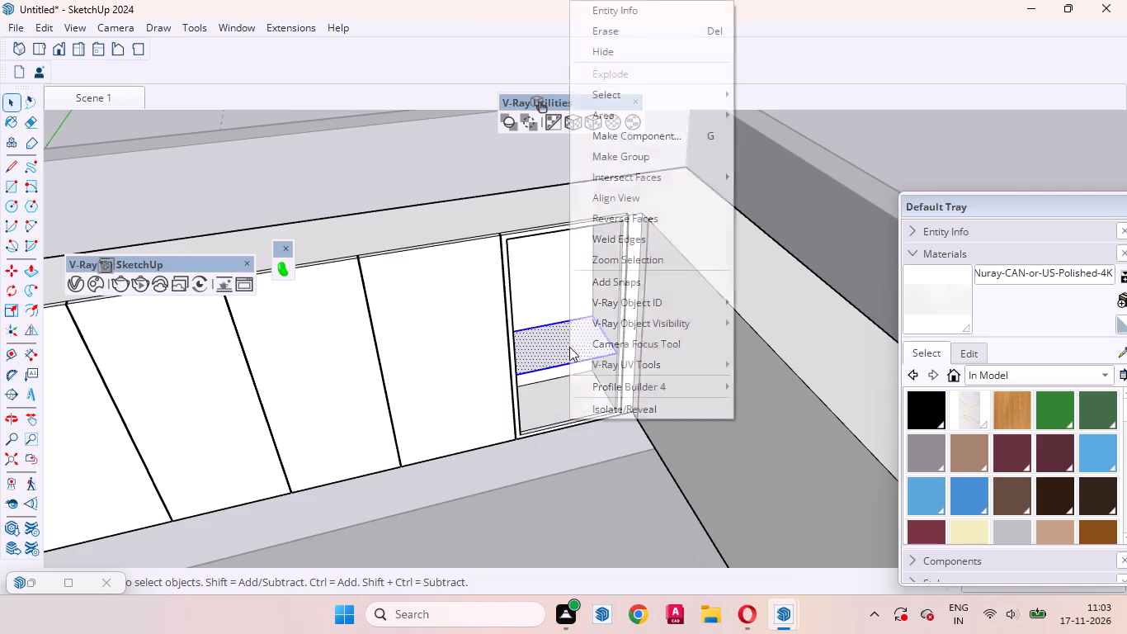
click(632, 149)
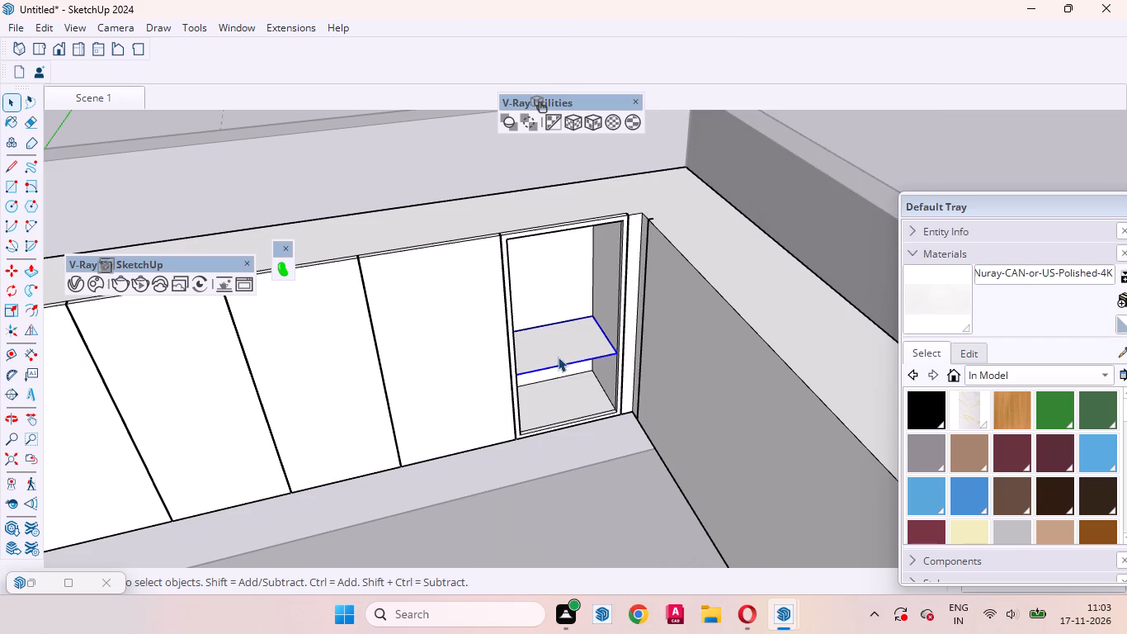
Extrude the copied face upward 18 mm with Push/Pull inside its group to form a shelf, and leave the group.
double_click(558, 355)
click(568, 350)
key(p)
click(568, 349)
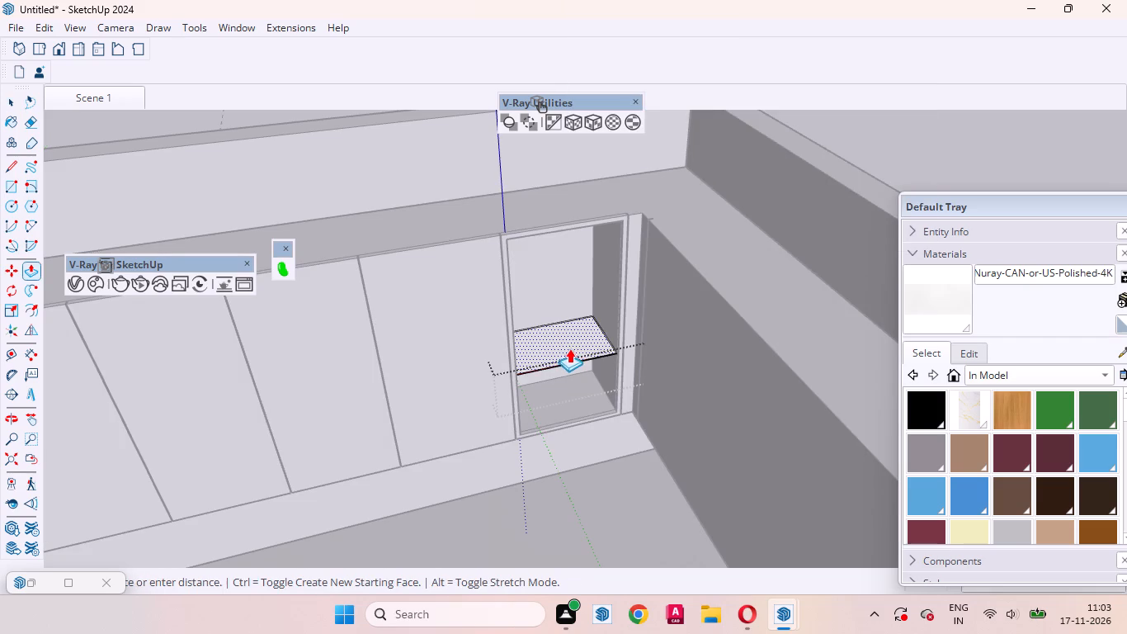
text(18mm)
key(Return)
key(space)
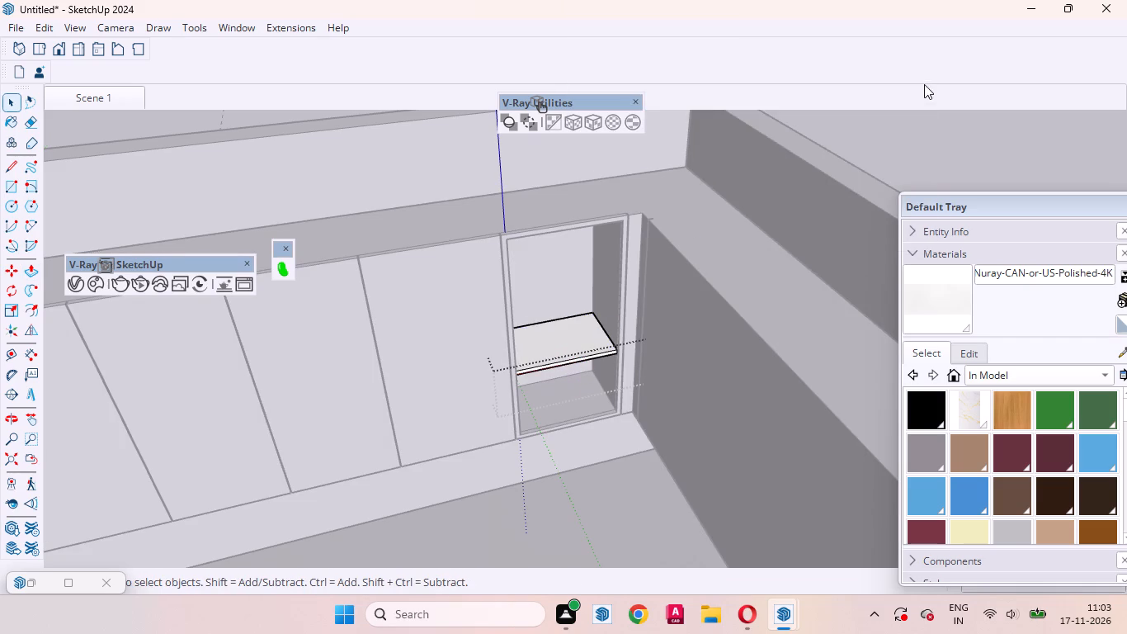
click(923, 154)
Copy the shelf from its lower rear corner straight up to the upper division point of the right niche.
click(592, 327)
scroll(590, 326, up, 4)
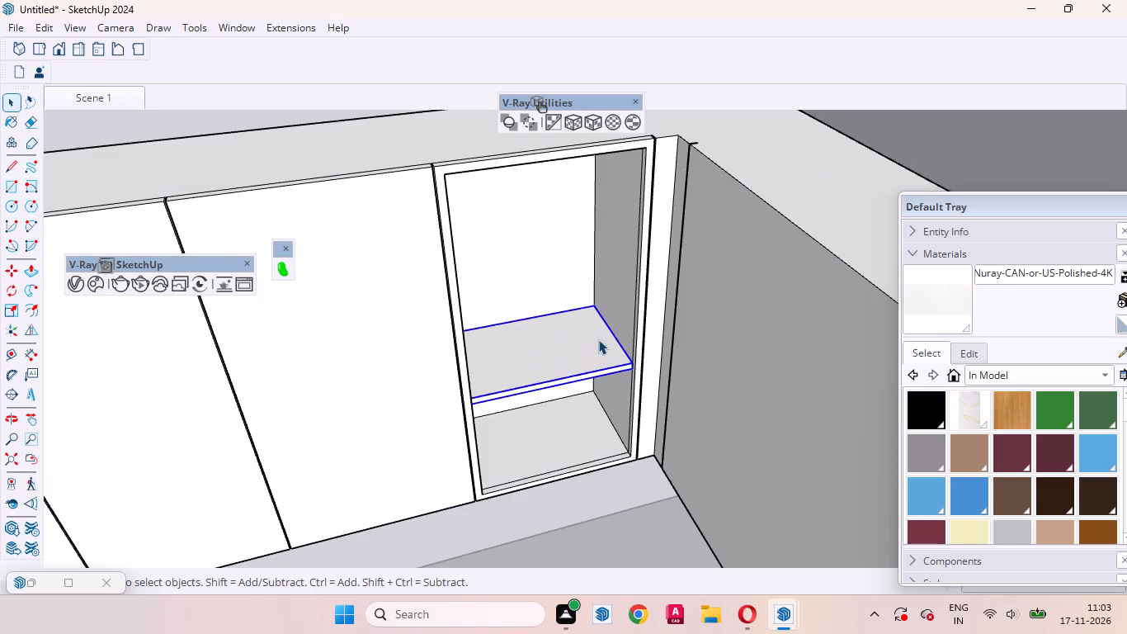
middle_drag(597, 338, 590, 190)
scroll(587, 267, up, 14)
middle_drag(595, 272, 600, 232)
key(m)
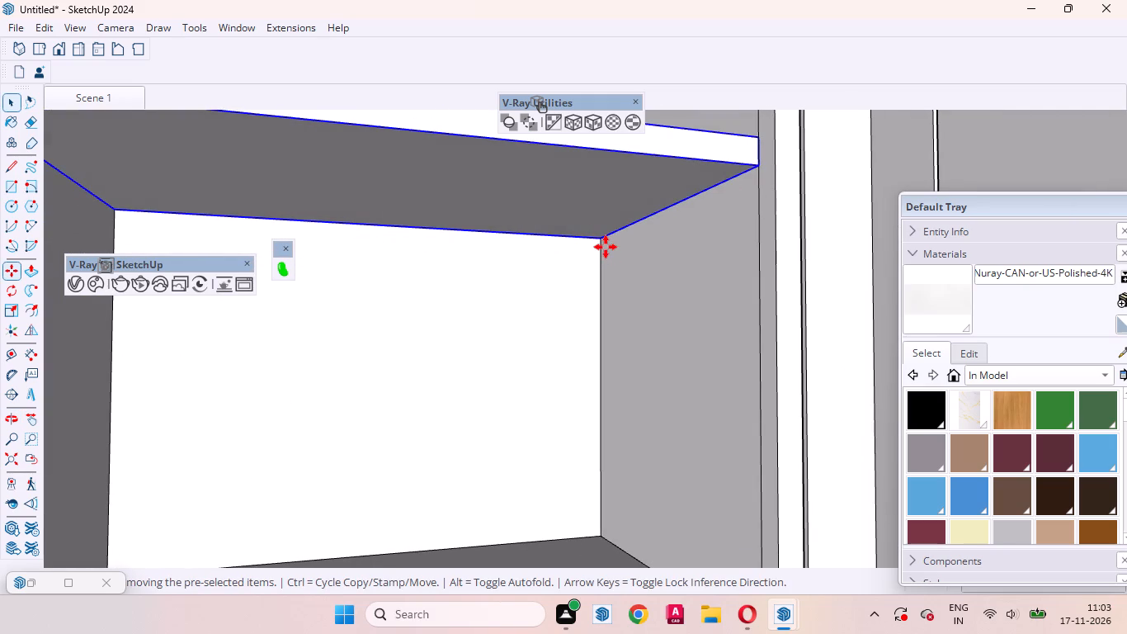
click(598, 240)
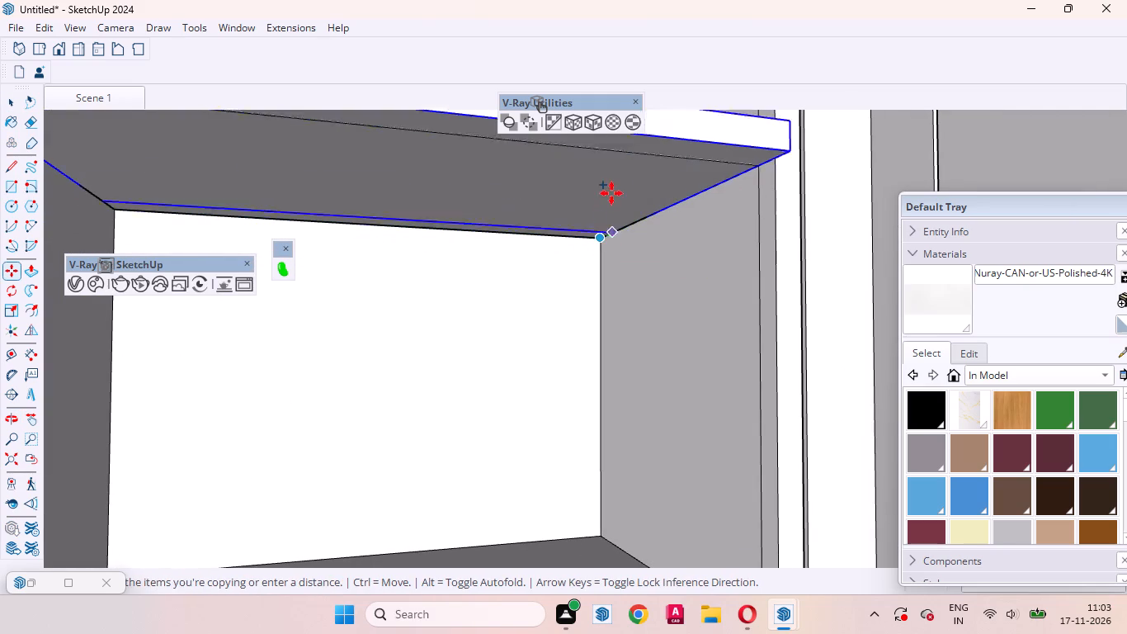
middle_drag(606, 219, 606, 329)
scroll(606, 329, down, 7)
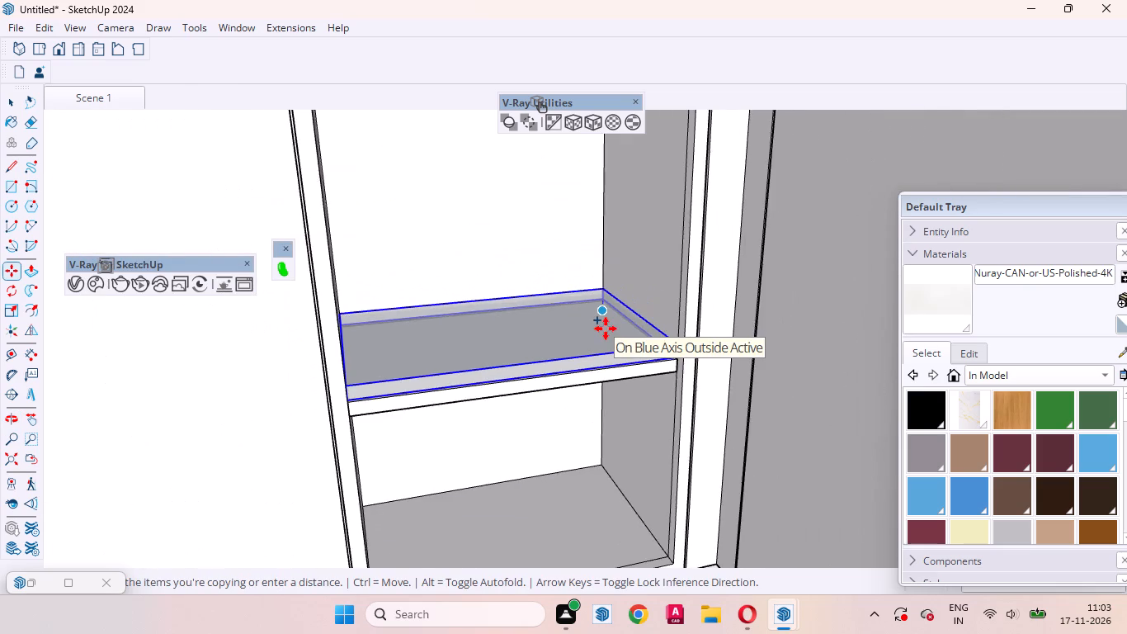
scroll(606, 329, down, 7)
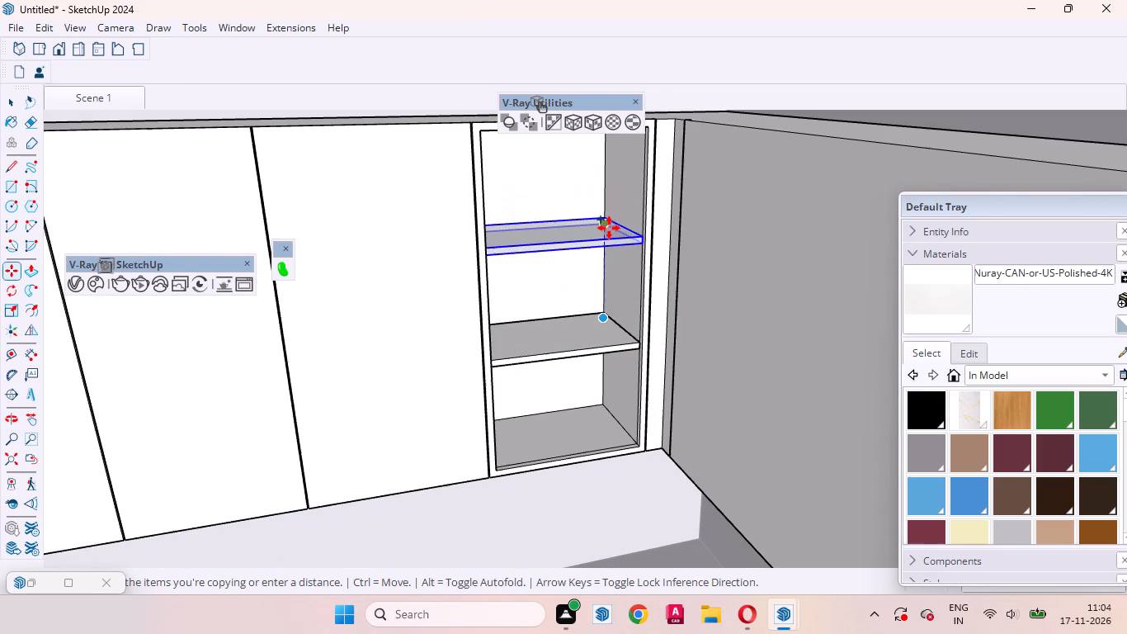
click(609, 227)
key(space)
Push the upper shelf's front face back into the right niche by 1 inch and leave the shelf group.
middle_drag(545, 369, 606, 475)
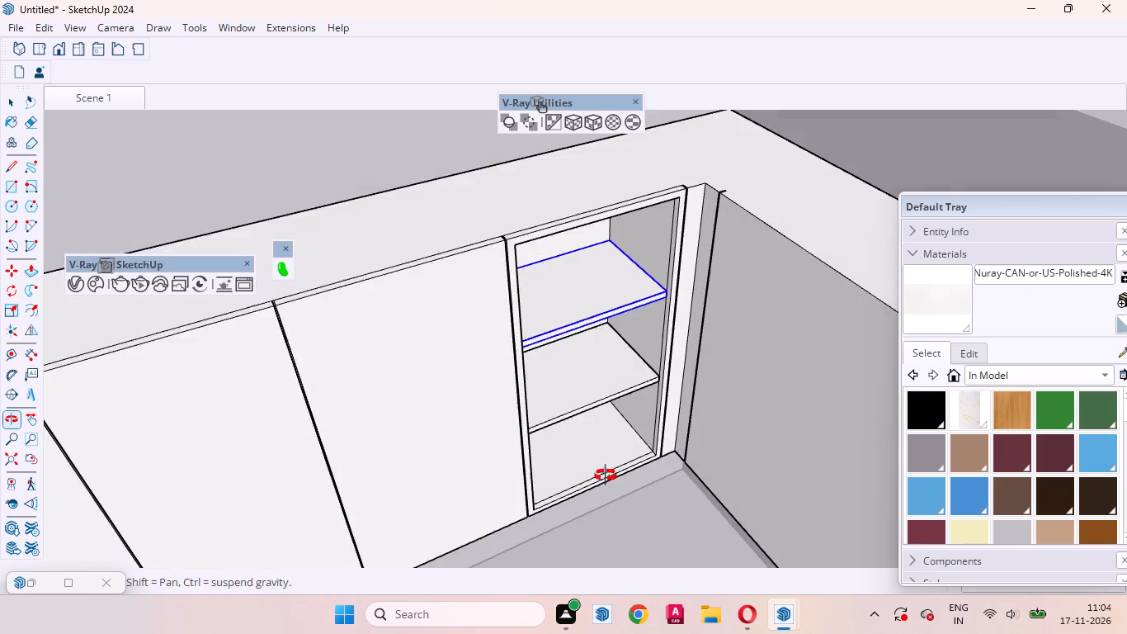
middle_drag(606, 475, 606, 475)
scroll(679, 258, up, 20)
scroll(679, 258, up, 3)
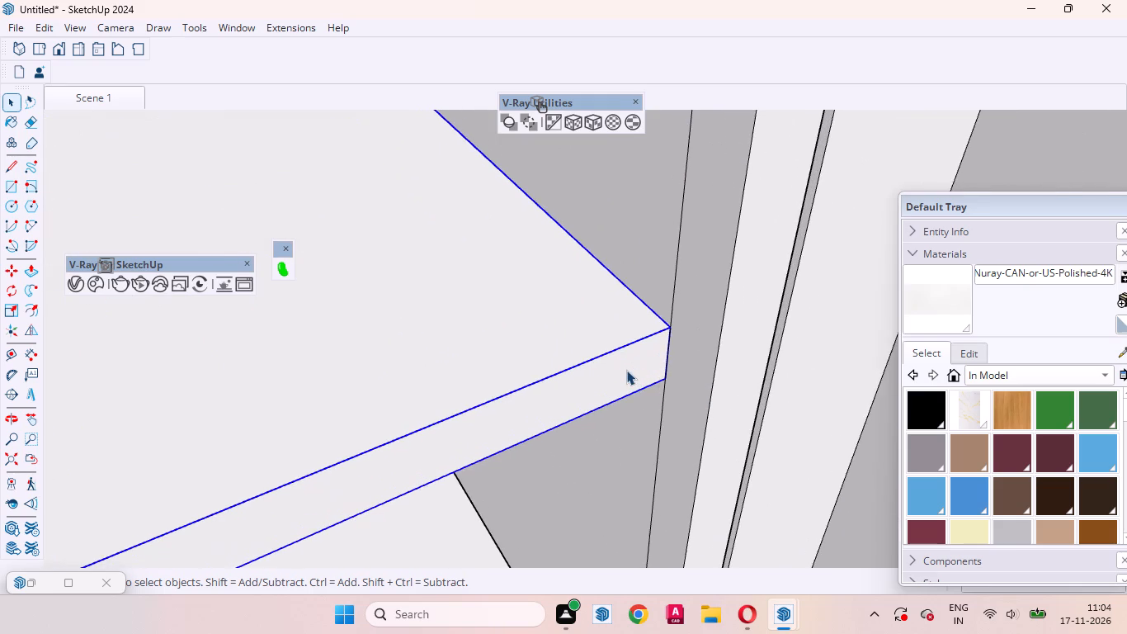
double_click(626, 370)
click(607, 371)
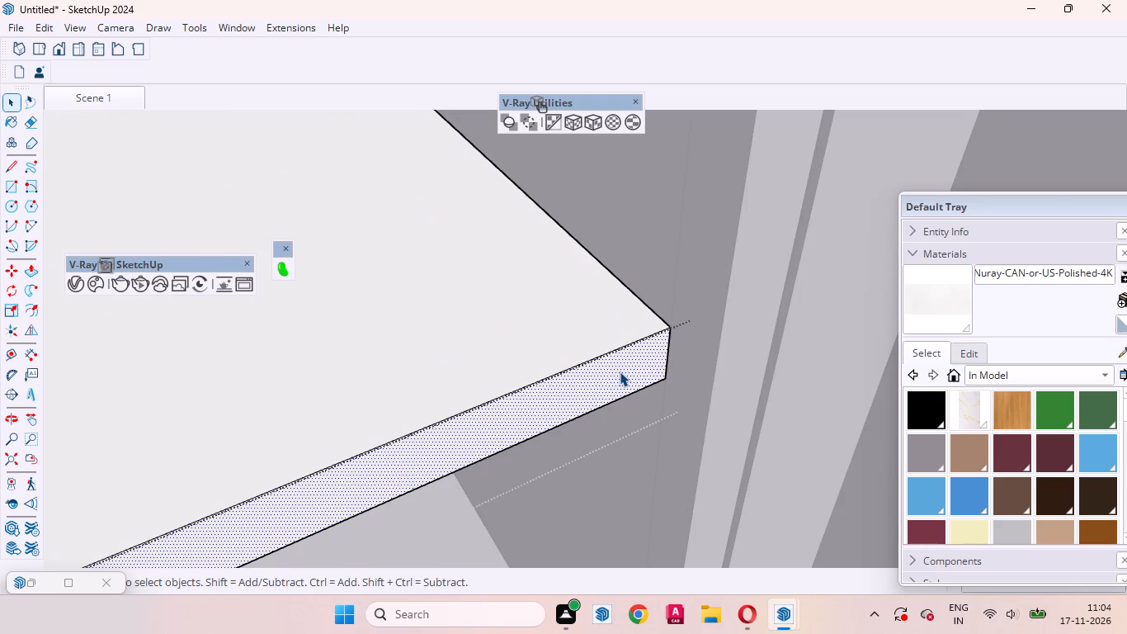
key(p)
double_click(620, 371)
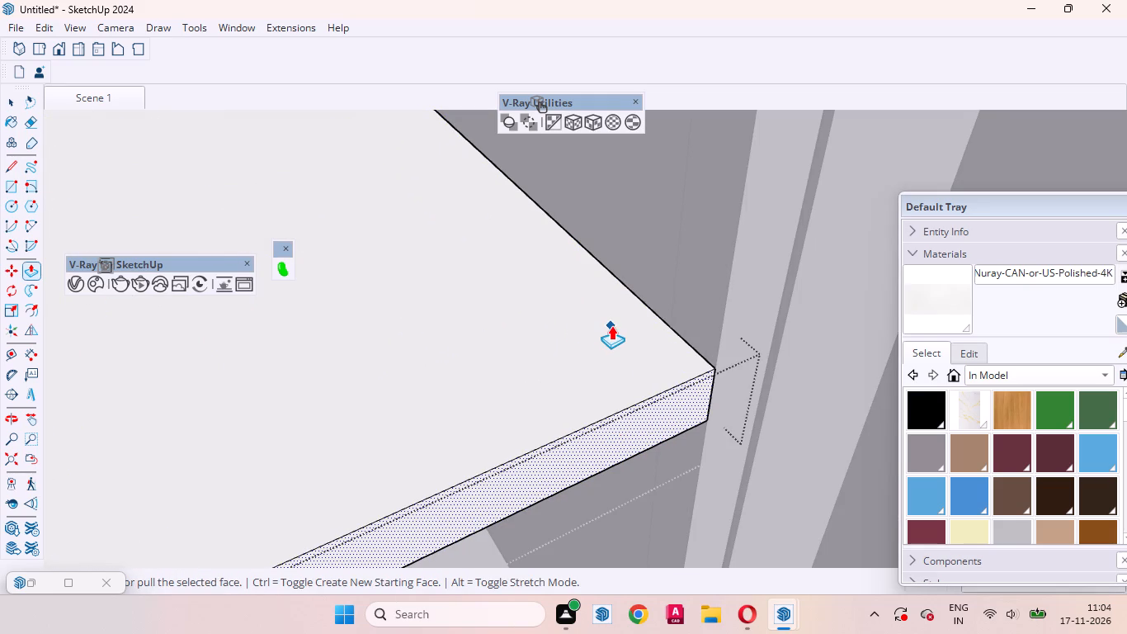
key(ctrl+z)
click(632, 358)
key(1)
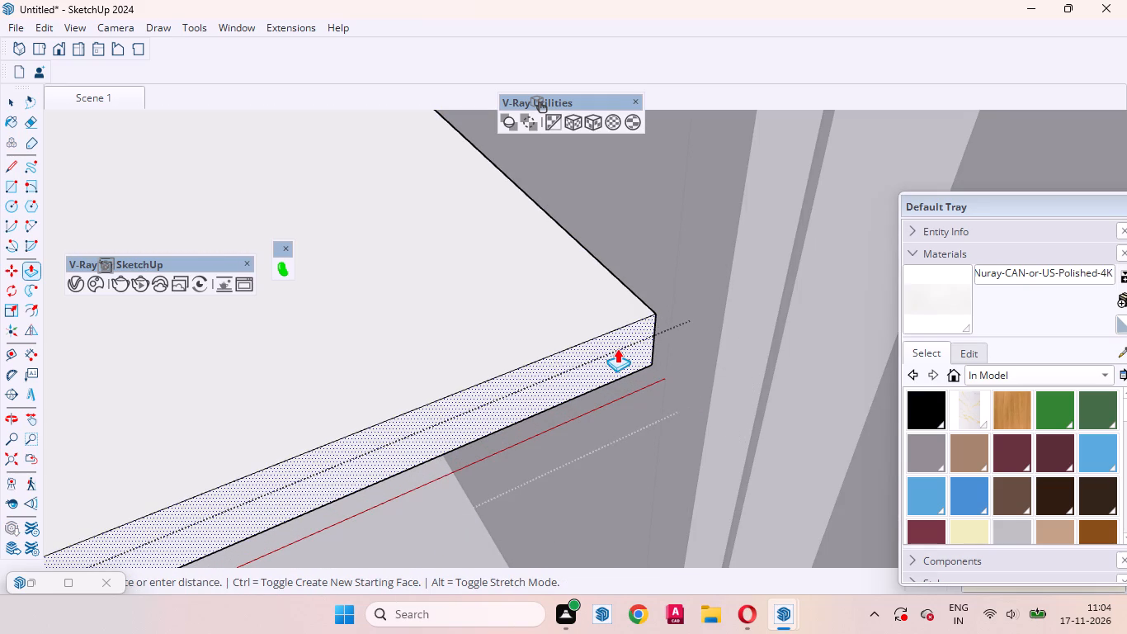
key(Return)
key(space)
scroll(602, 266, down, 15)
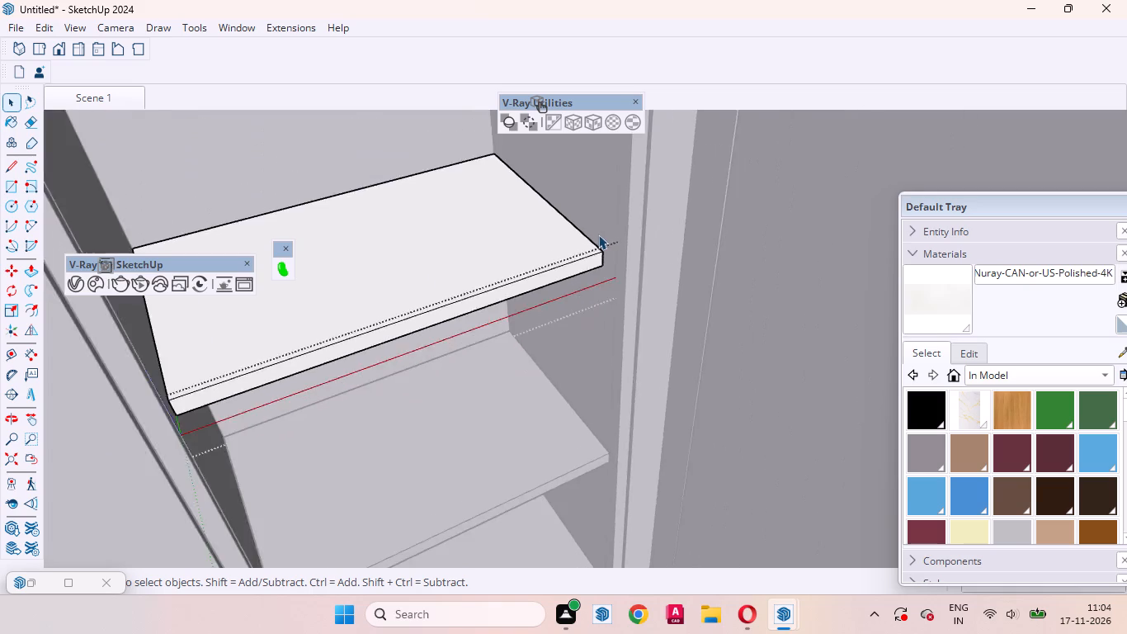
scroll(598, 234, down, 4)
scroll(599, 438, up, 4)
click(565, 381)
Push the lower shelf's front face back by the same 1 inch and leave the shelf group.
scroll(585, 376, up, 3)
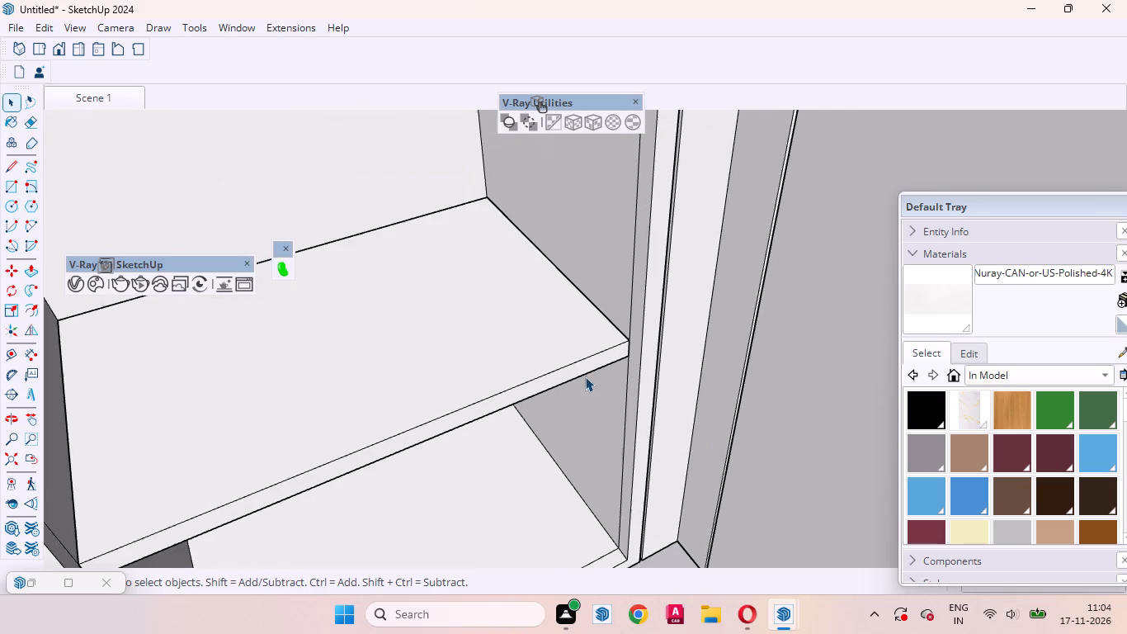
scroll(595, 367, up, 5)
click(601, 358)
double_click(586, 365)
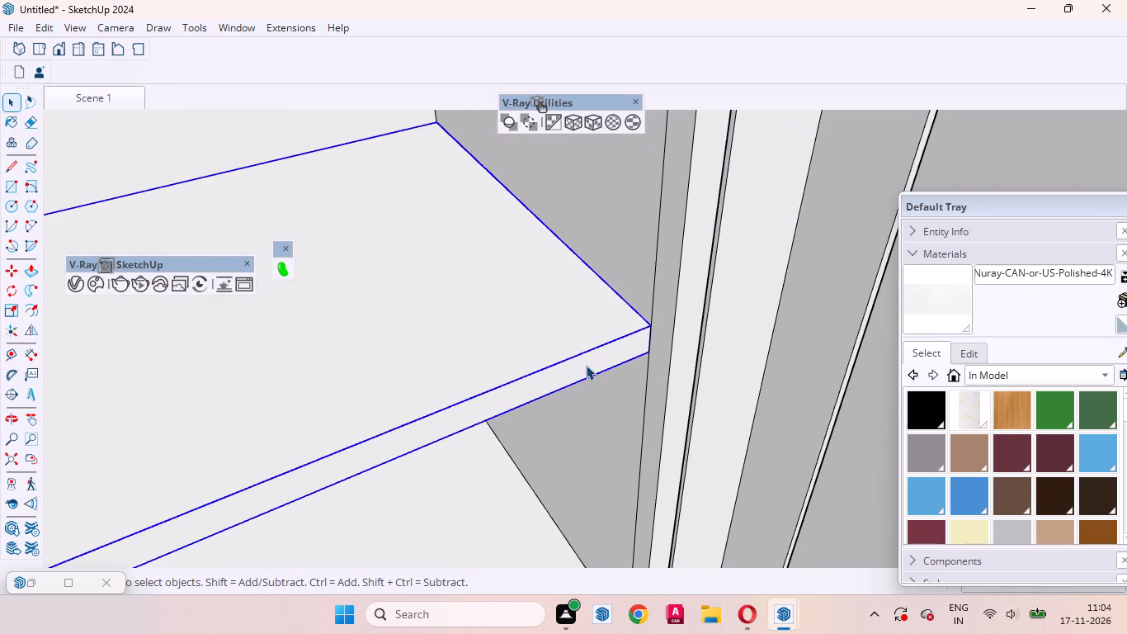
click(593, 367)
key(p)
double_click(593, 367)
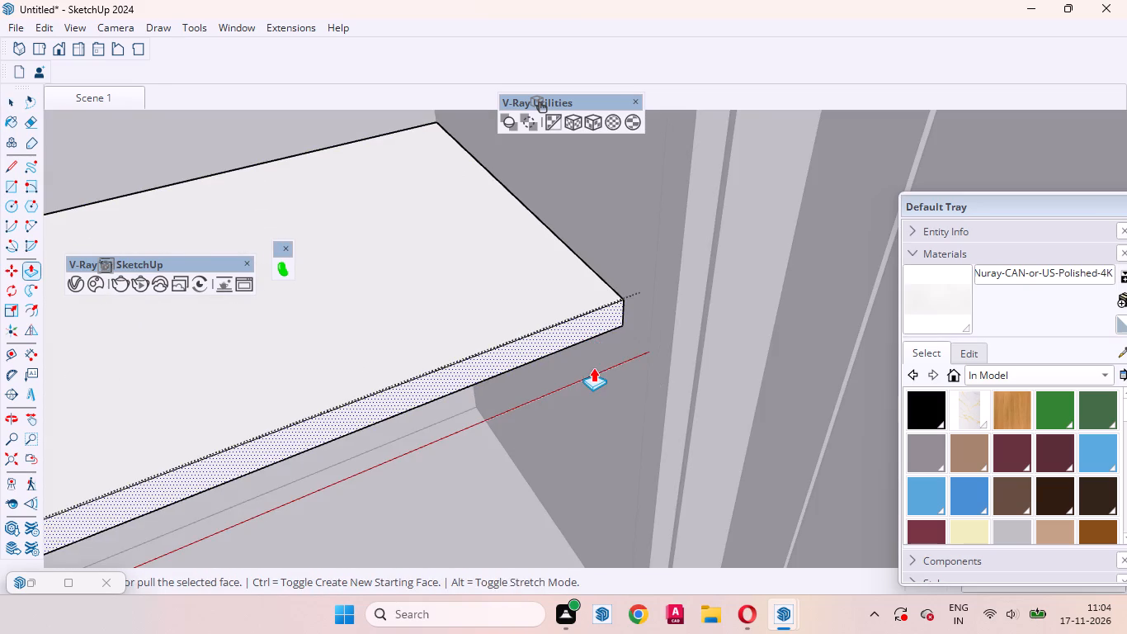
key(space)
scroll(593, 416, down, 2)
scroll(593, 423, up, 1)
scroll(593, 423, down, 20)
scroll(593, 423, down, 5)
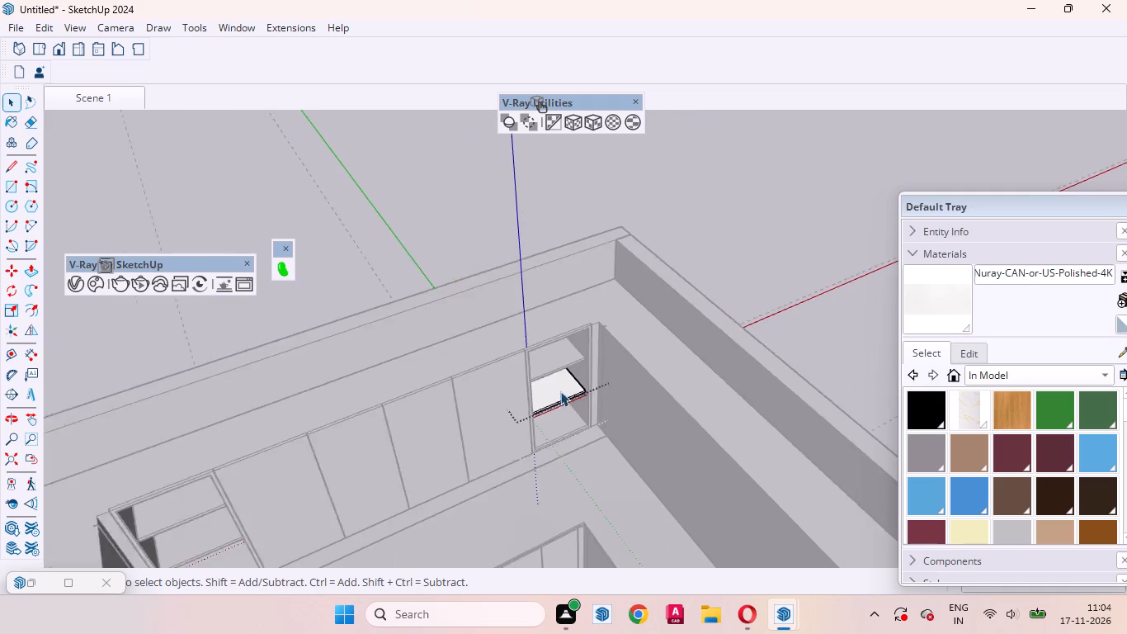
scroll(560, 391, down, 5)
click(700, 312)
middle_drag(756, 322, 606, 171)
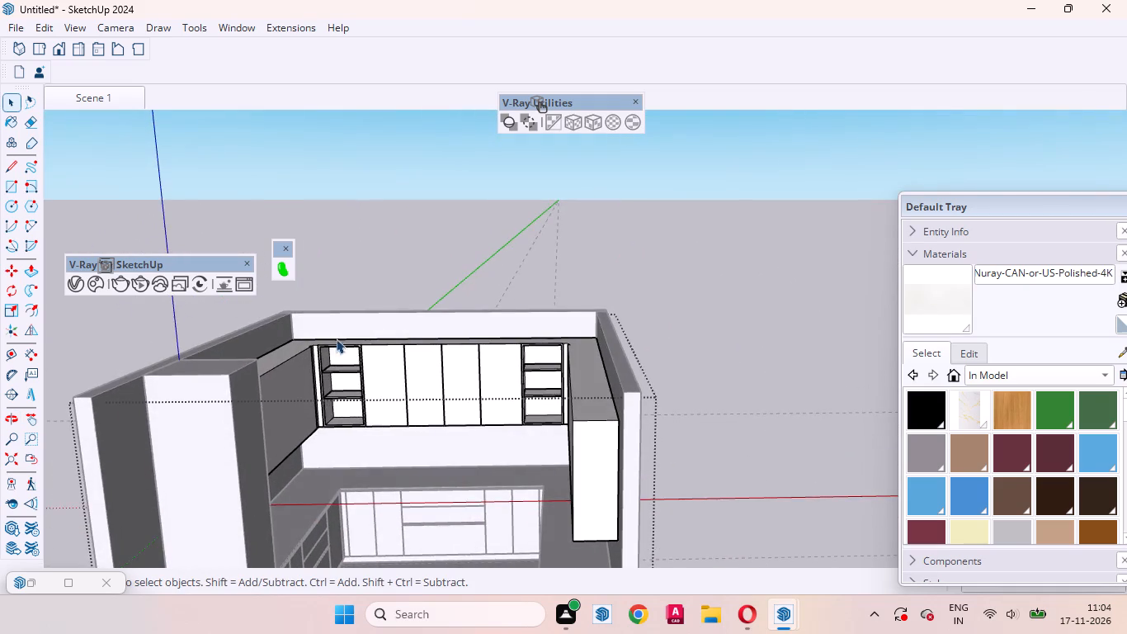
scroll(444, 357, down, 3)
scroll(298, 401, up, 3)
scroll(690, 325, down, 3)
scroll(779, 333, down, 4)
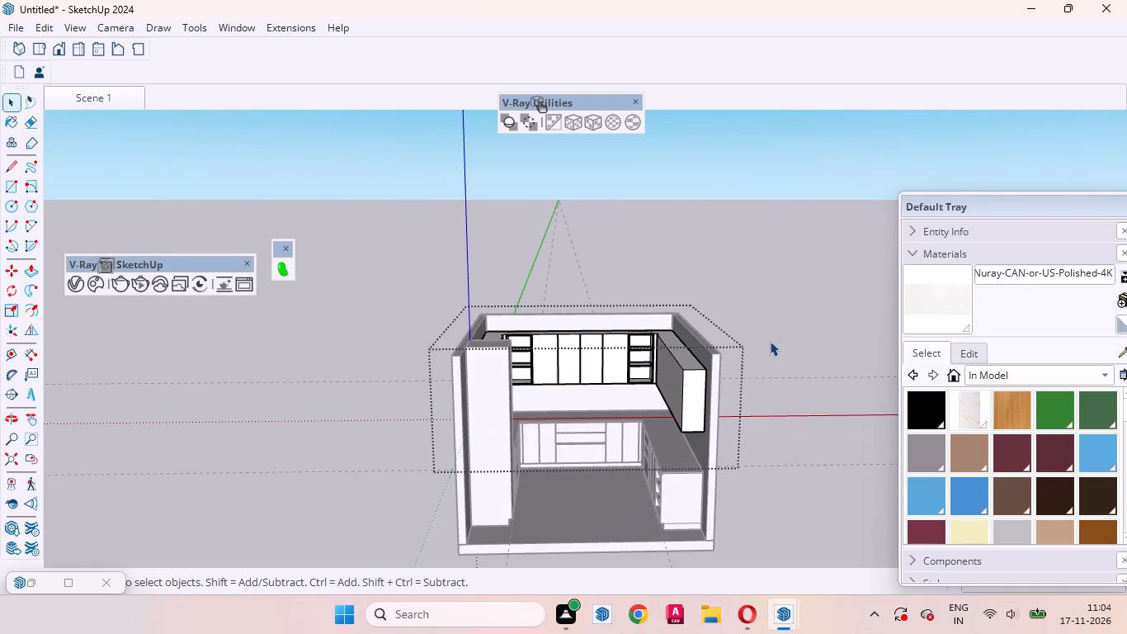
Leave the wall cabinet group and delete the dashed construction guides extending behind and beside the room in both directions.
click(804, 340)
scroll(513, 334, up, 4)
middle_drag(663, 350, 533, 502)
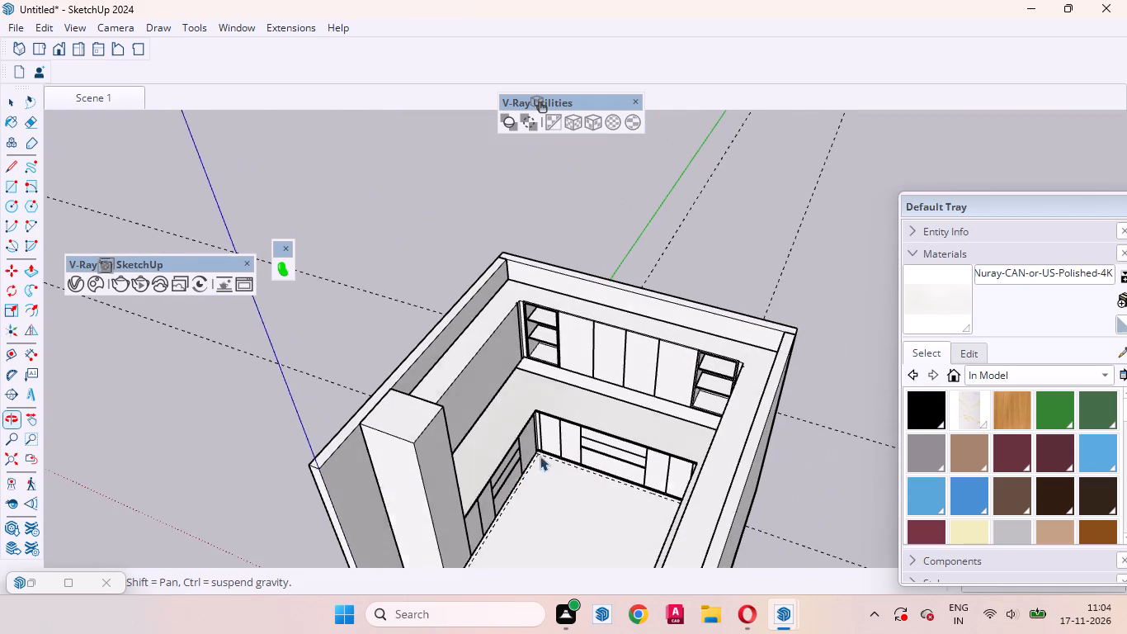
drag(821, 265, 628, 135)
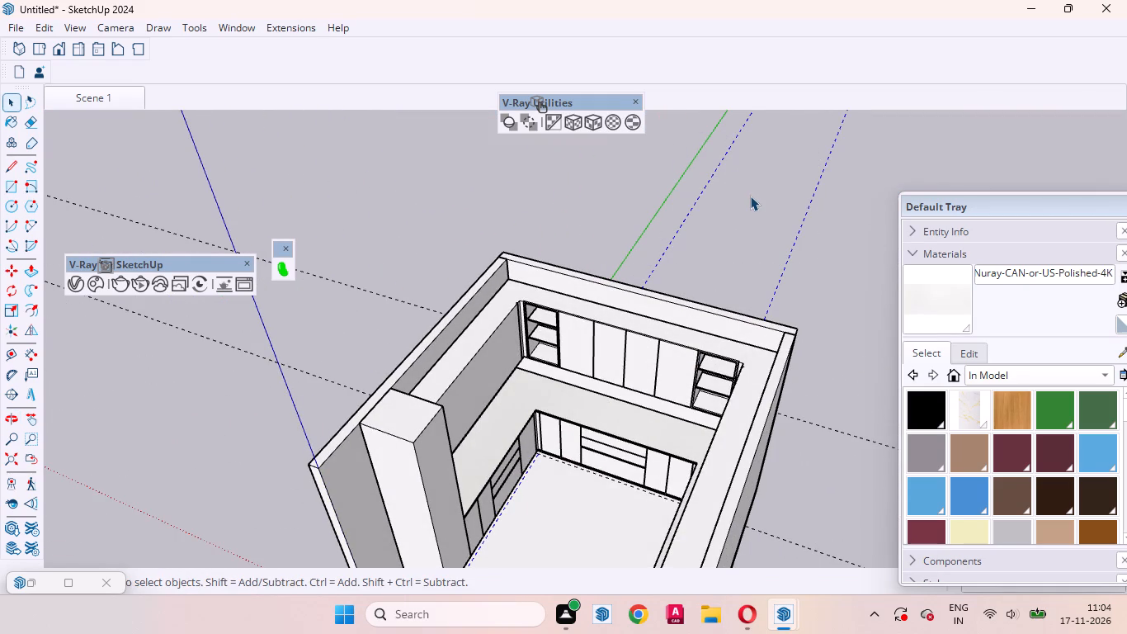
key(Delete)
drag(254, 369, 129, 122)
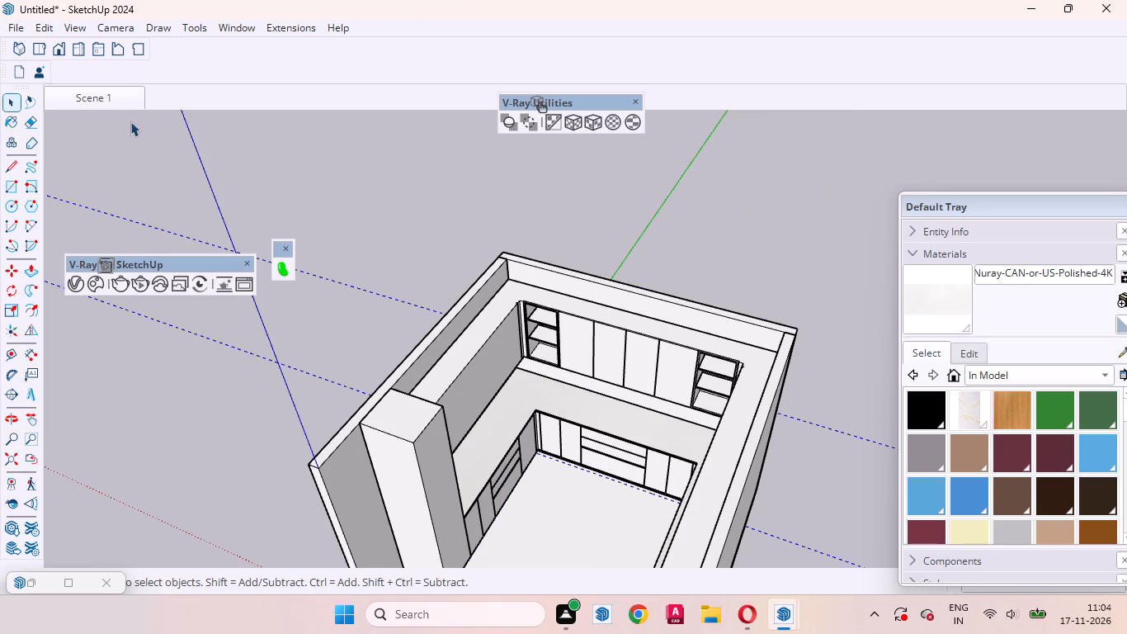
key(Delete)
Examine the wall cabinets, base cabinets and tall corner unit from several angles.
scroll(484, 375, up, 4)
middle_drag(544, 352, 337, 391)
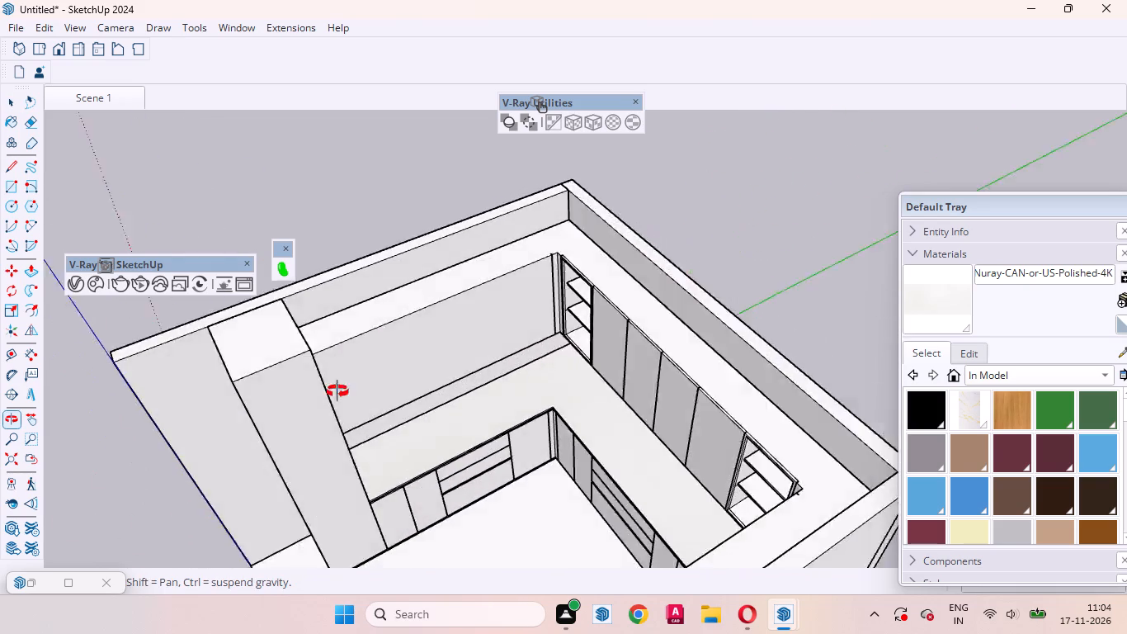
middle_drag(337, 391, 320, 401)
scroll(522, 297, up, 3)
scroll(623, 274, down, 7)
middle_drag(665, 429, 981, 535)
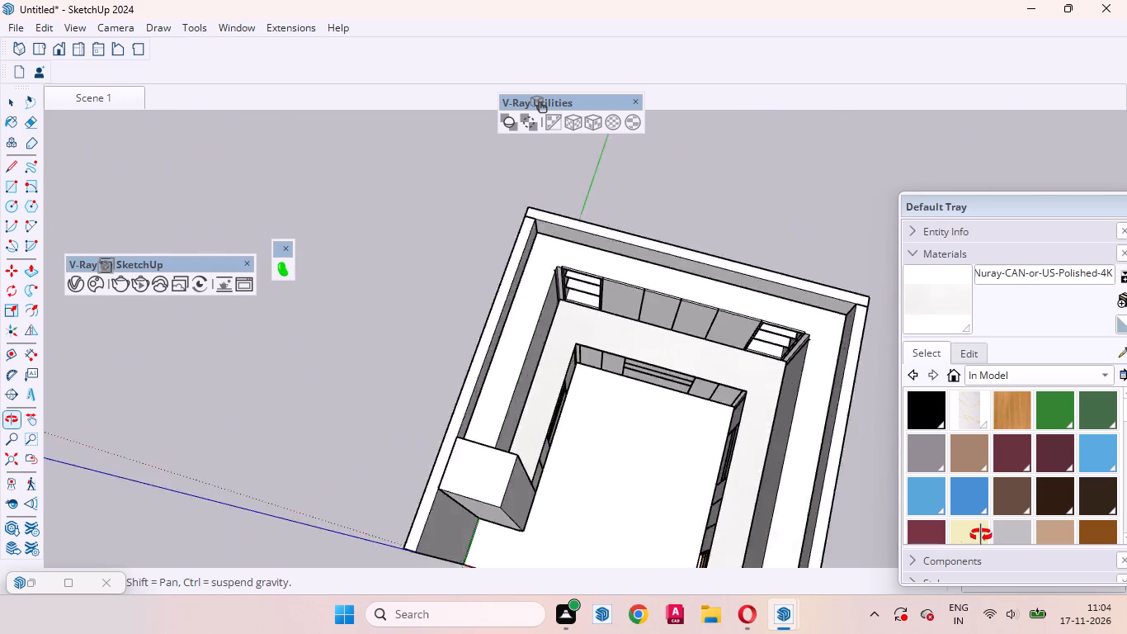
middle_drag(981, 535, 717, 435)
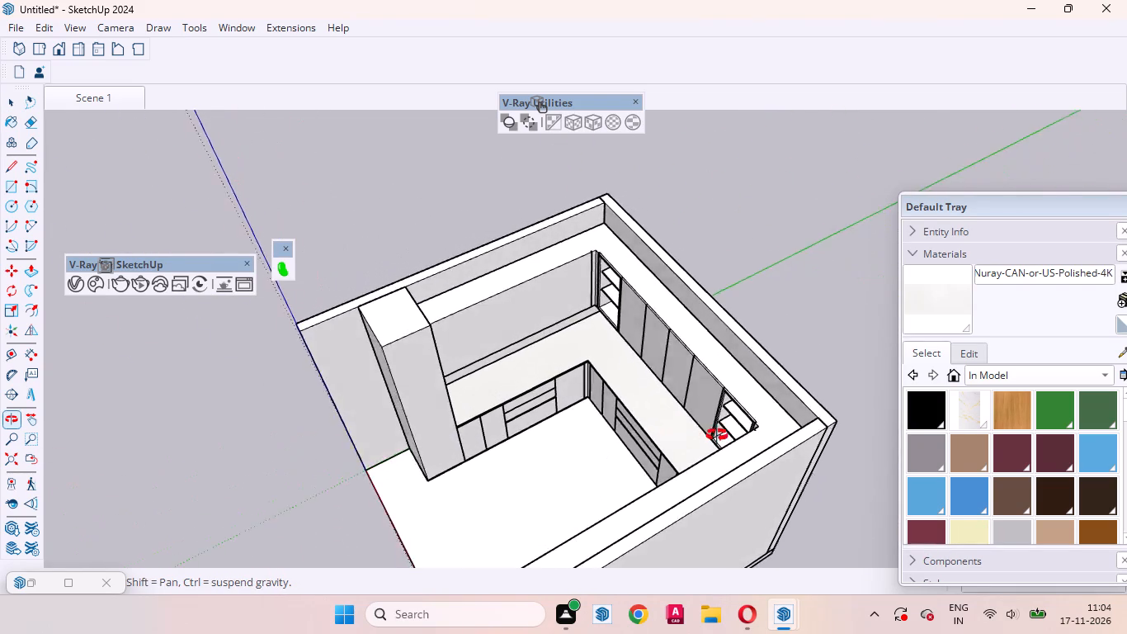
middle_drag(717, 435, 735, 435)
scroll(587, 372, up, 3)
click(482, 293)
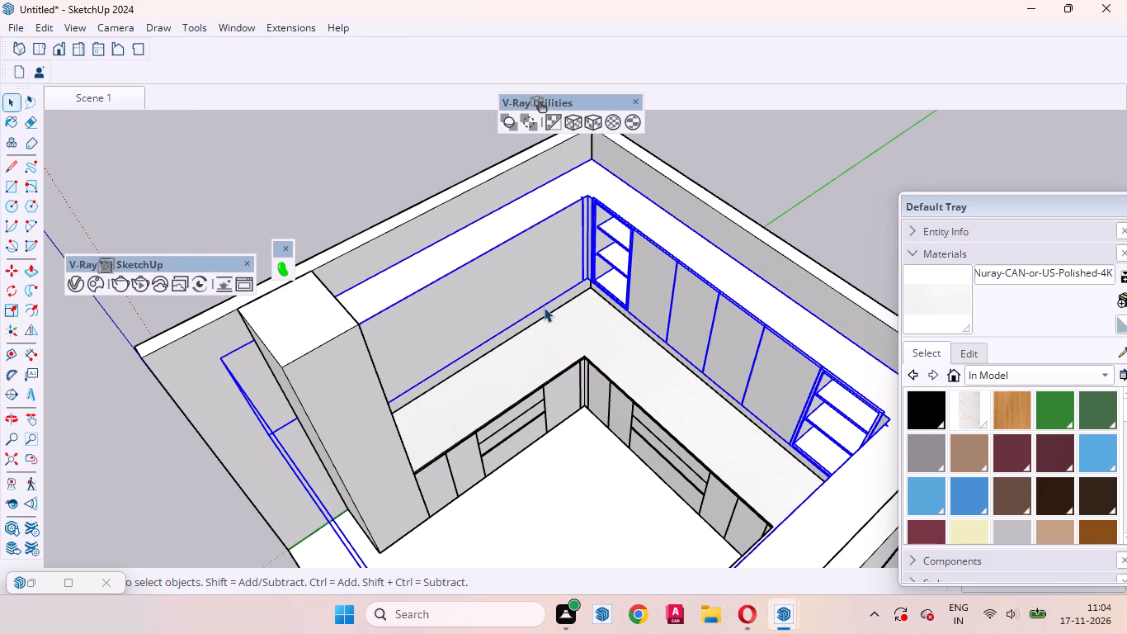
scroll(636, 344, down, 3)
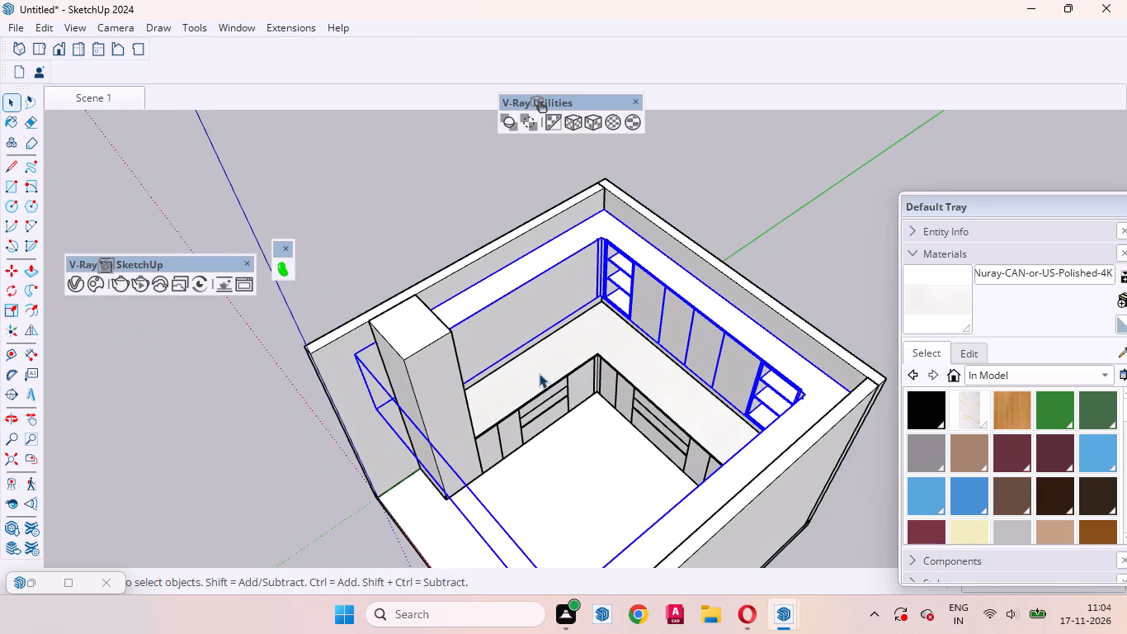
middle_drag(535, 372, 621, 277)
scroll(618, 281, down, 6)
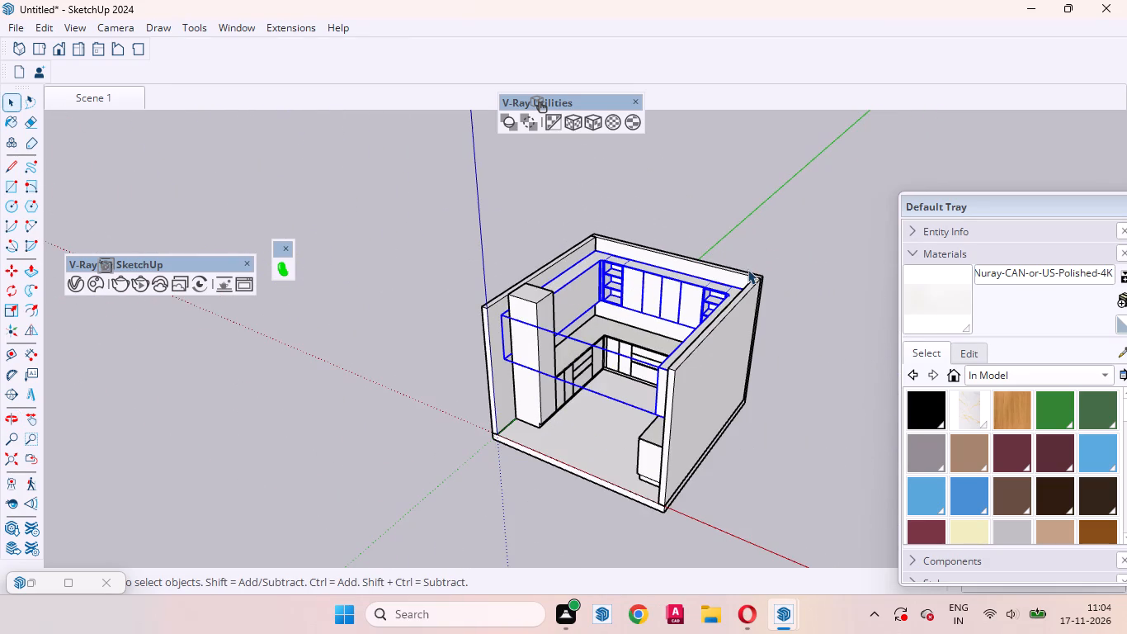
click(788, 242)
scroll(568, 427, up, 6)
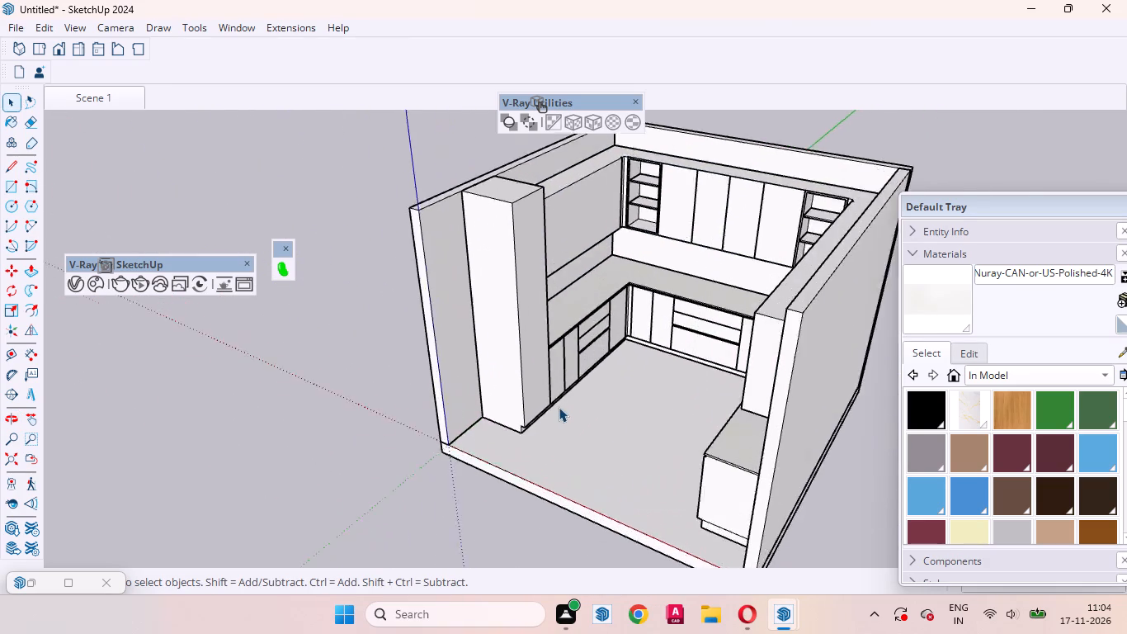
scroll(559, 407, up, 5)
middle_drag(580, 405, 404, 505)
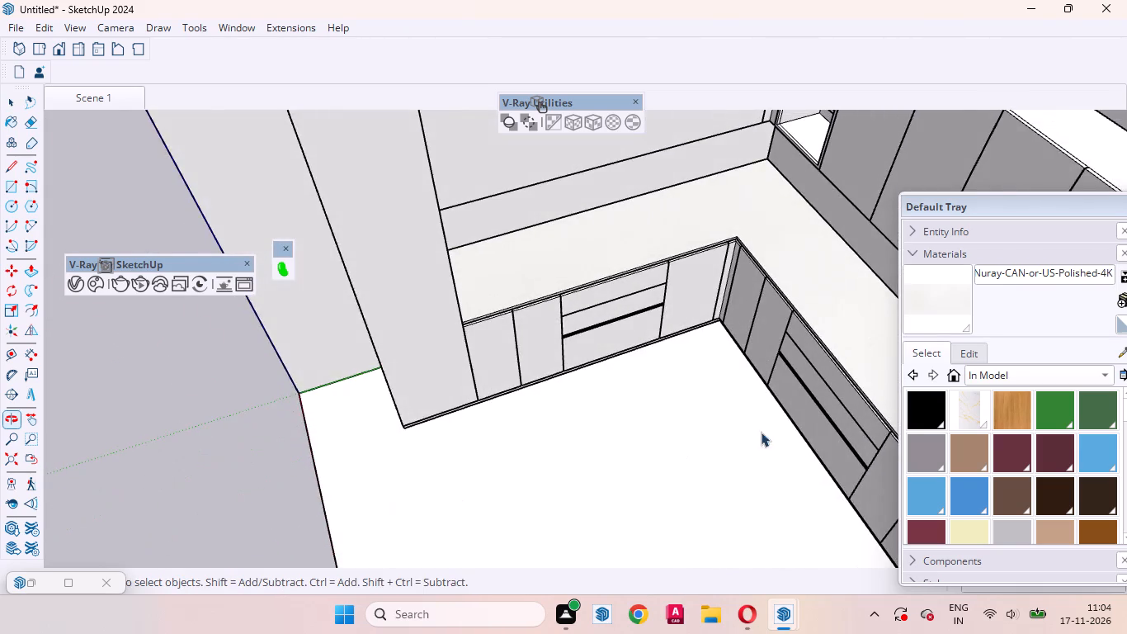
scroll(829, 432, down, 8)
scroll(688, 446, down, 3)
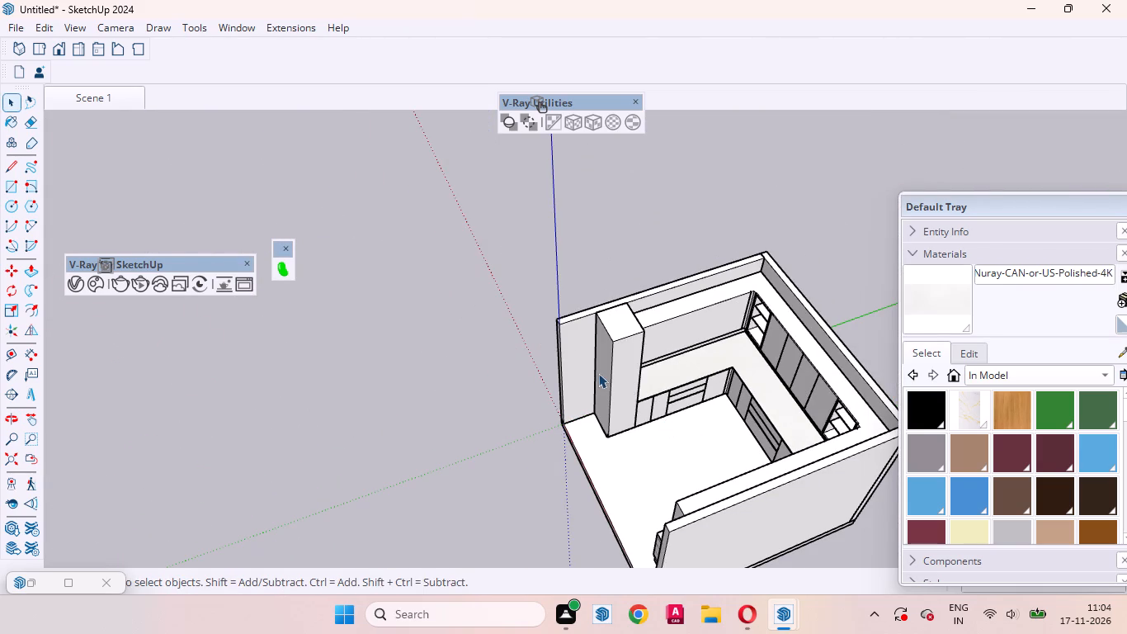
Open the base cabinet group and offset the tall unit's front face inward by the previously used offset distance.
scroll(598, 373, up, 10)
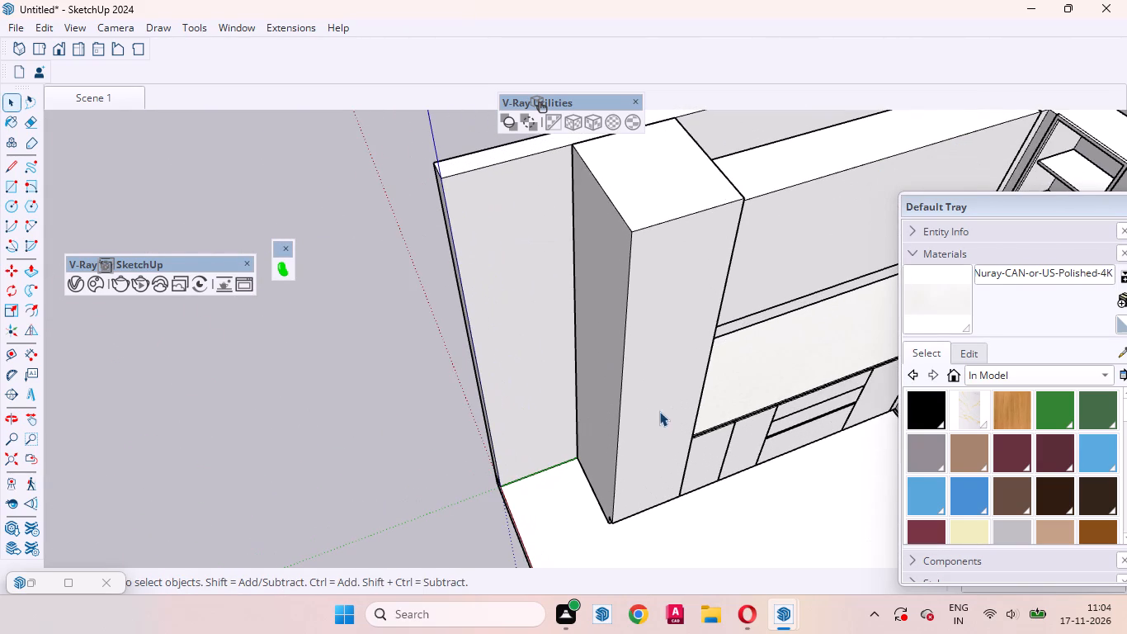
click(663, 384)
scroll(627, 390, down, 4)
middle_drag(665, 397, 541, 373)
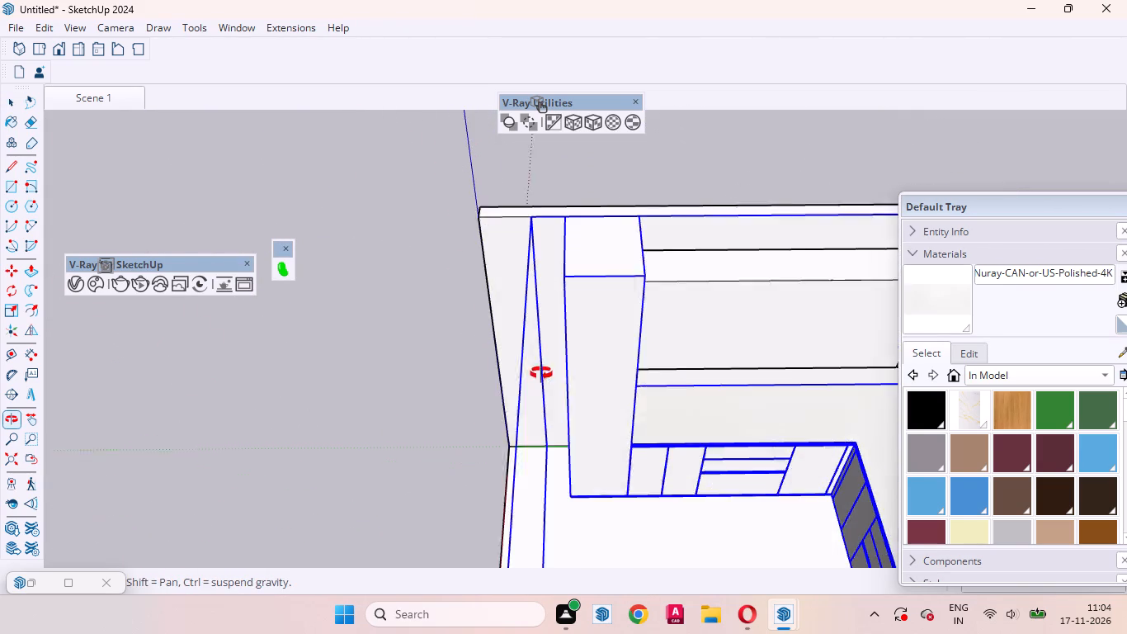
middle_drag(541, 373, 547, 352)
double_click(597, 316)
click(590, 362)
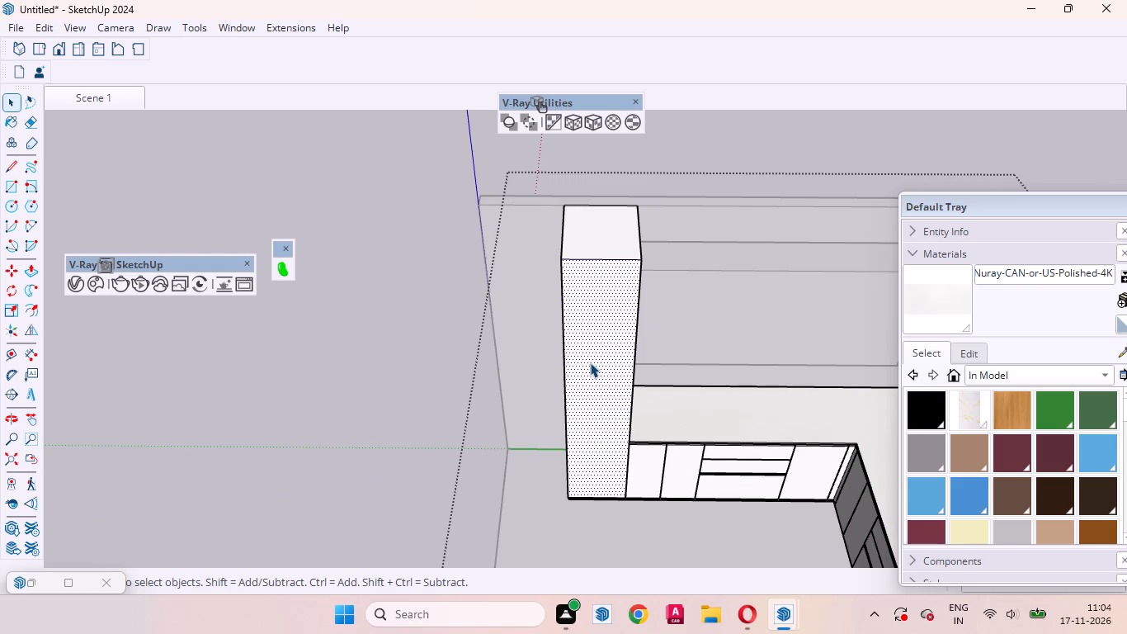
key(f)
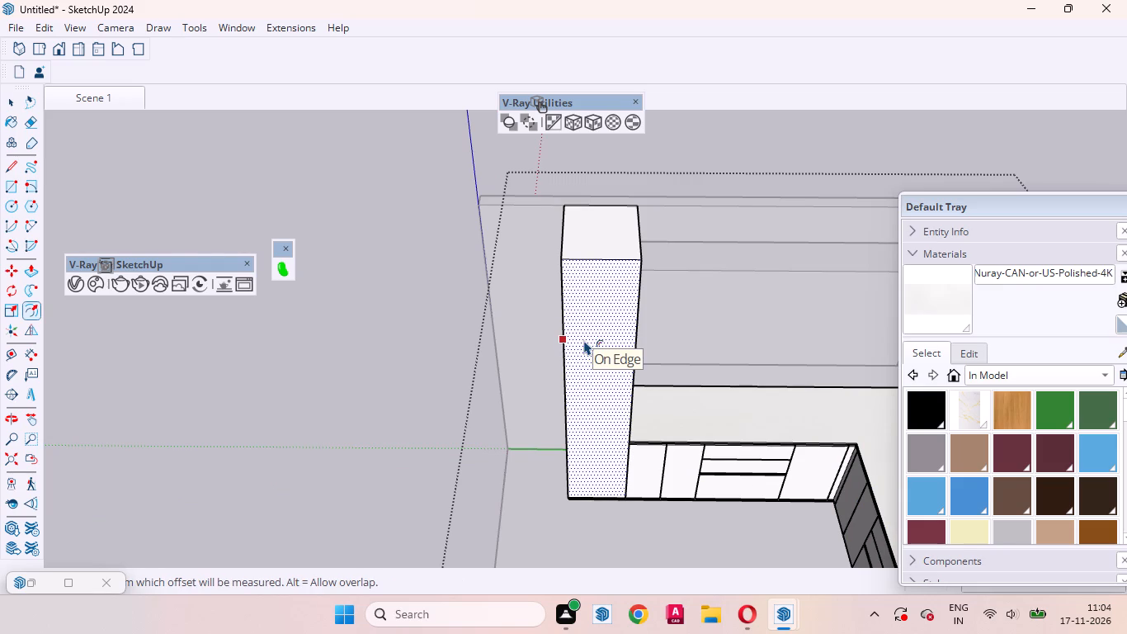
double_click(584, 340)
key(space)
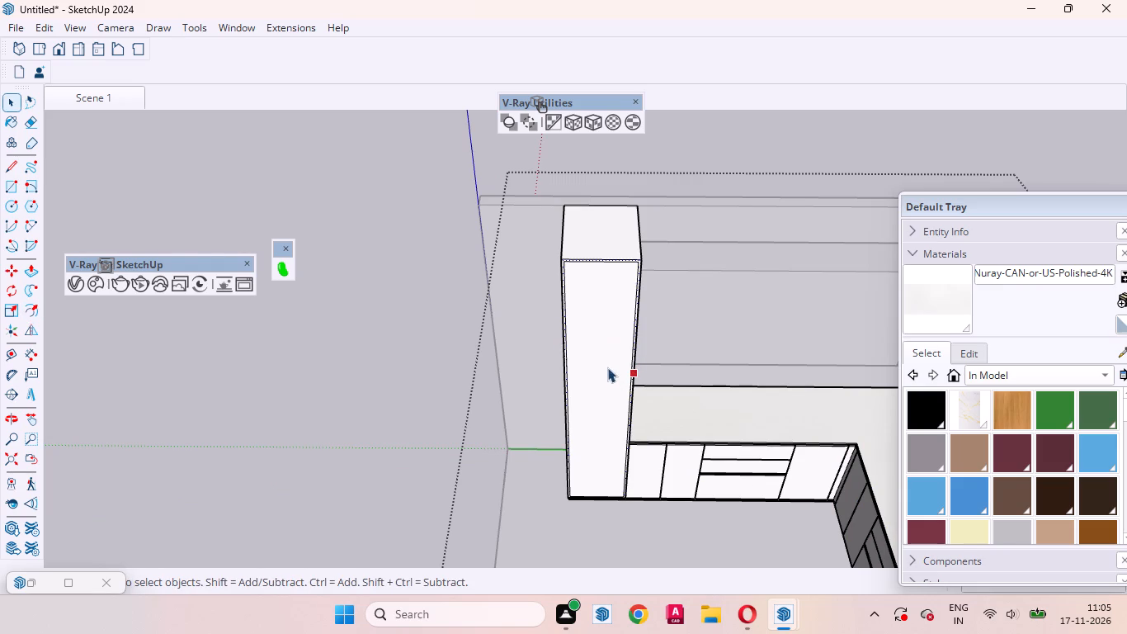
Push the tall unit's inner front face back 580 mm with Push/Pull to hollow out the cabinet.
click(607, 367)
middle_drag(602, 422, 669, 425)
scroll(648, 469, up, 5)
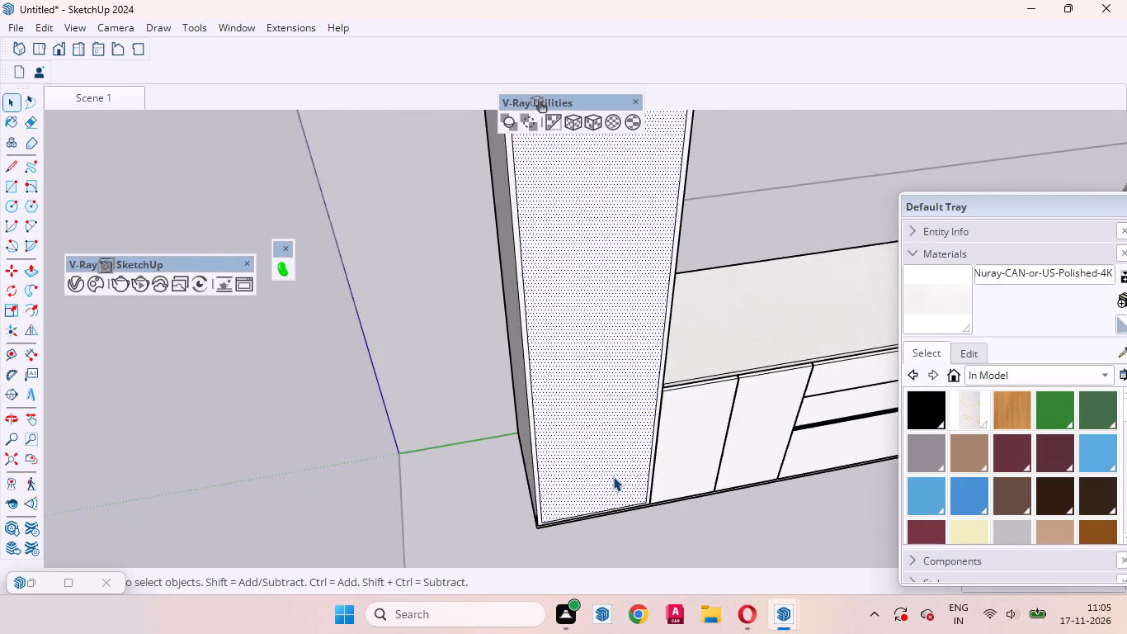
scroll(613, 476, up, 3)
middle_drag(605, 481, 563, 400)
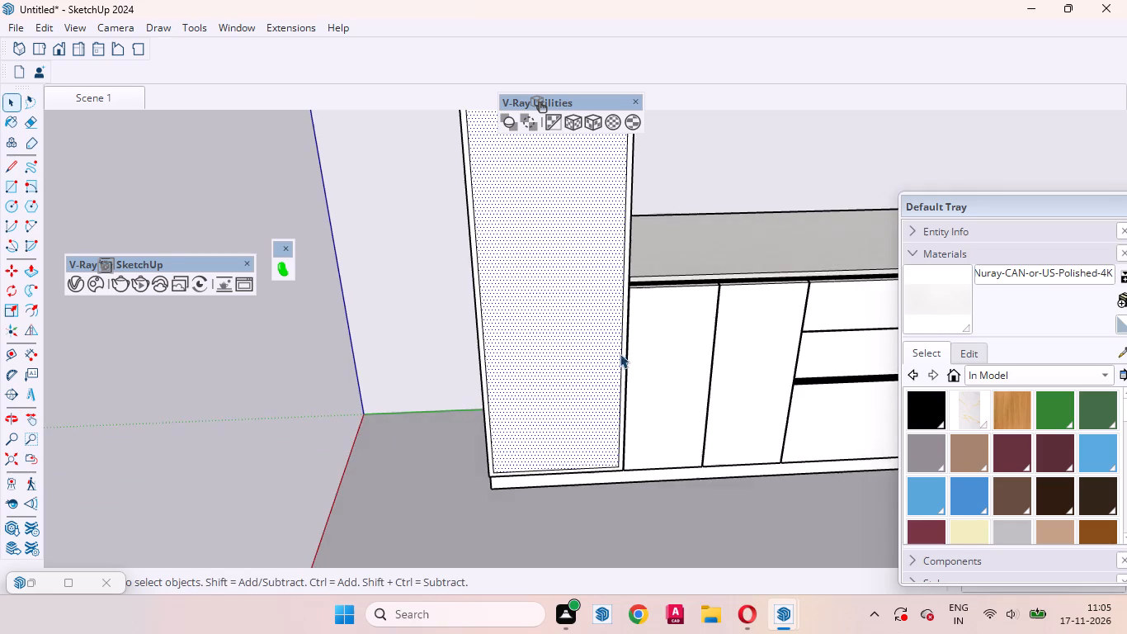
scroll(620, 343, up, 7)
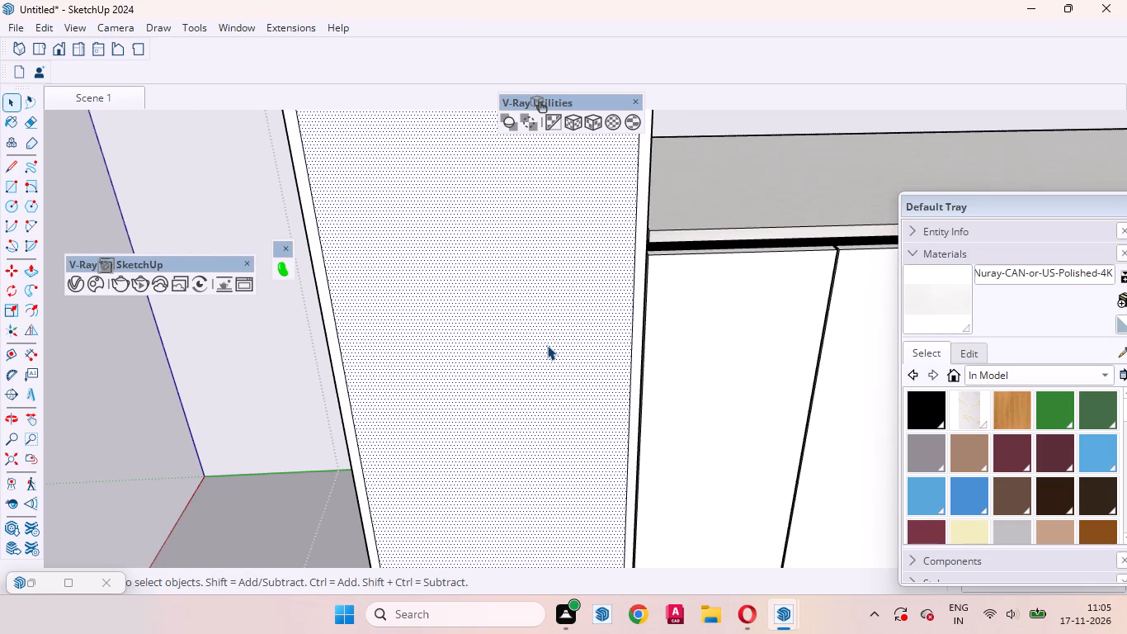
key(p)
click(547, 345)
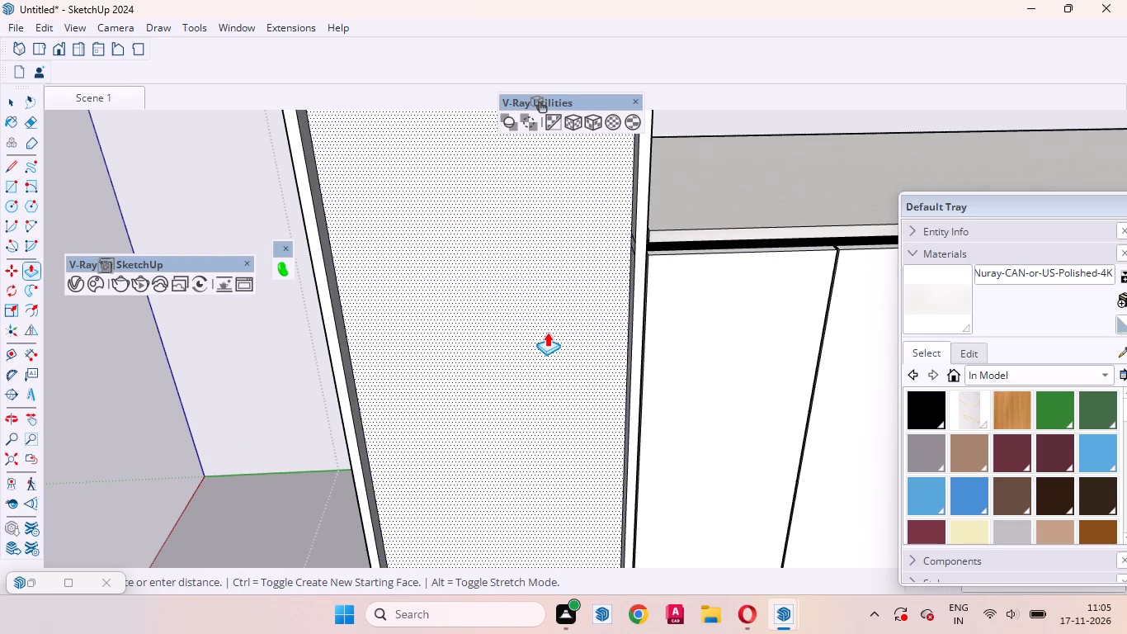
text(580)
text(mm)
key(Return)
key(space)
Erase the two stray edges crossing the tall unit's inner side wall at countertop height.
scroll(616, 351, down, 10)
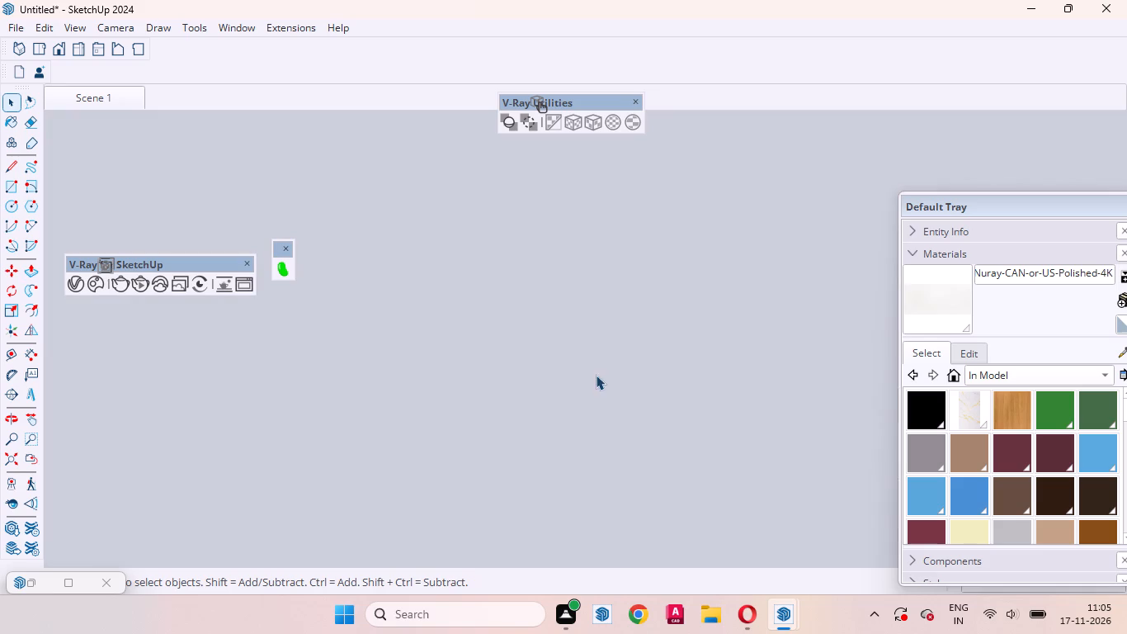
scroll(596, 375, down, 2)
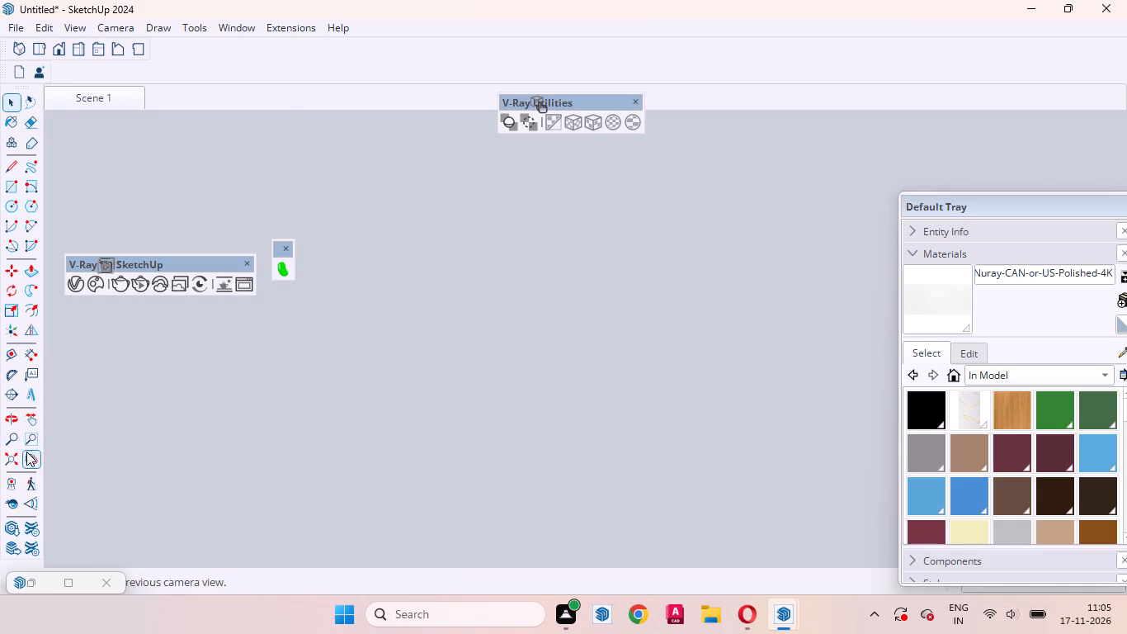
click(26, 452)
middle_drag(526, 381, 723, 490)
scroll(441, 452, down, 9)
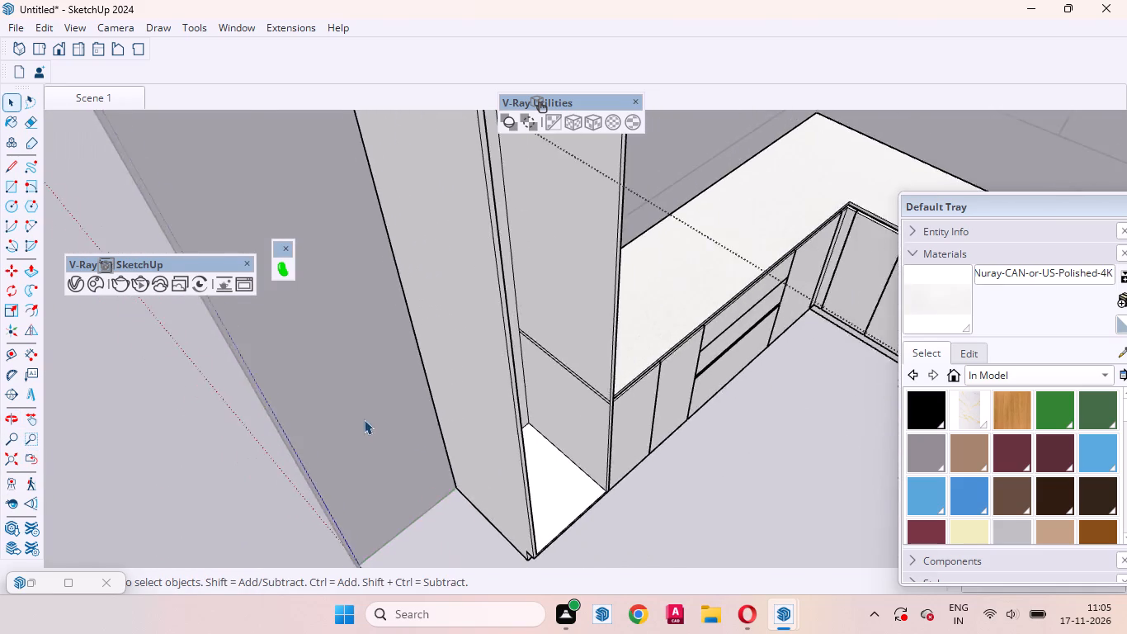
scroll(364, 419, down, 10)
scroll(442, 397, up, 1)
scroll(444, 397, down, 2)
middle_drag(448, 421, 480, 277)
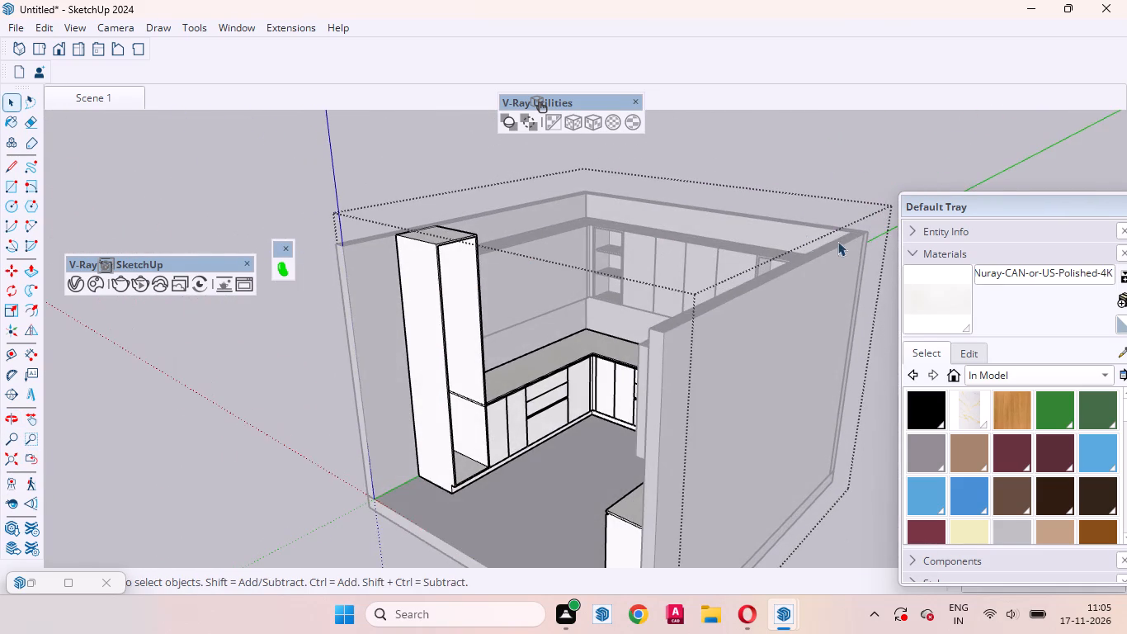
scroll(642, 304, up, 4)
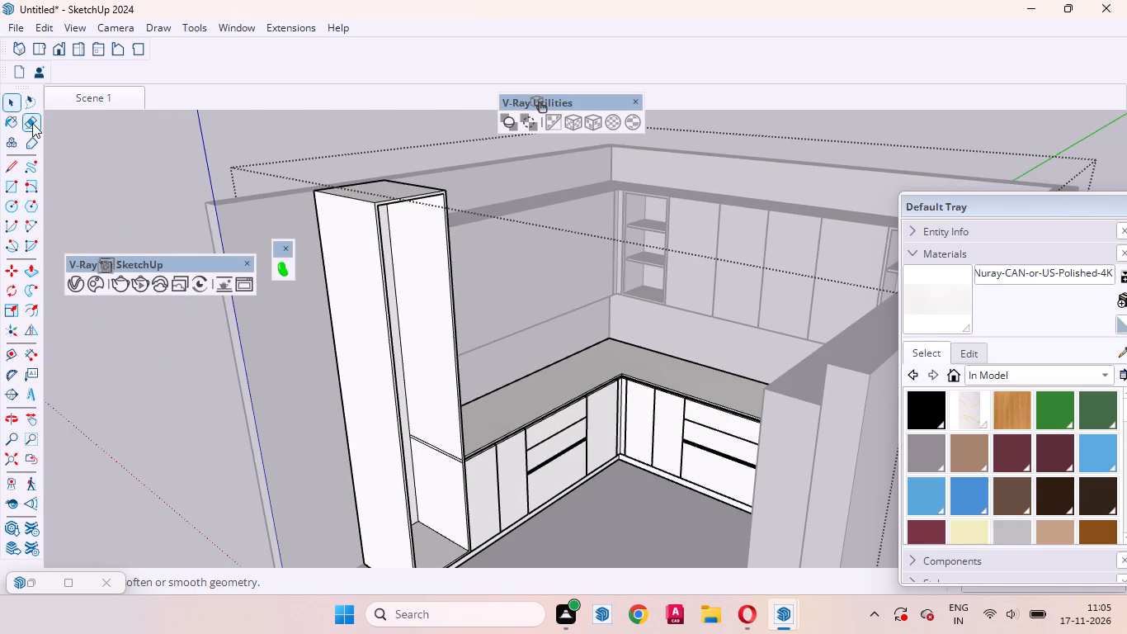
click(32, 123)
scroll(445, 469, up, 6)
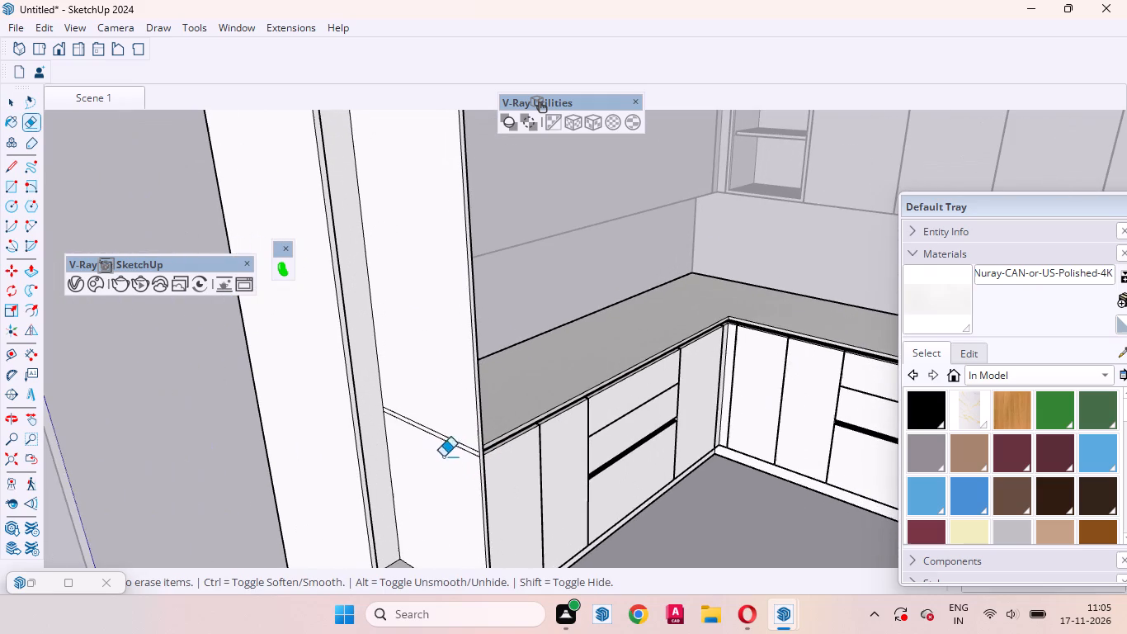
drag(444, 413, 446, 482)
key(space)
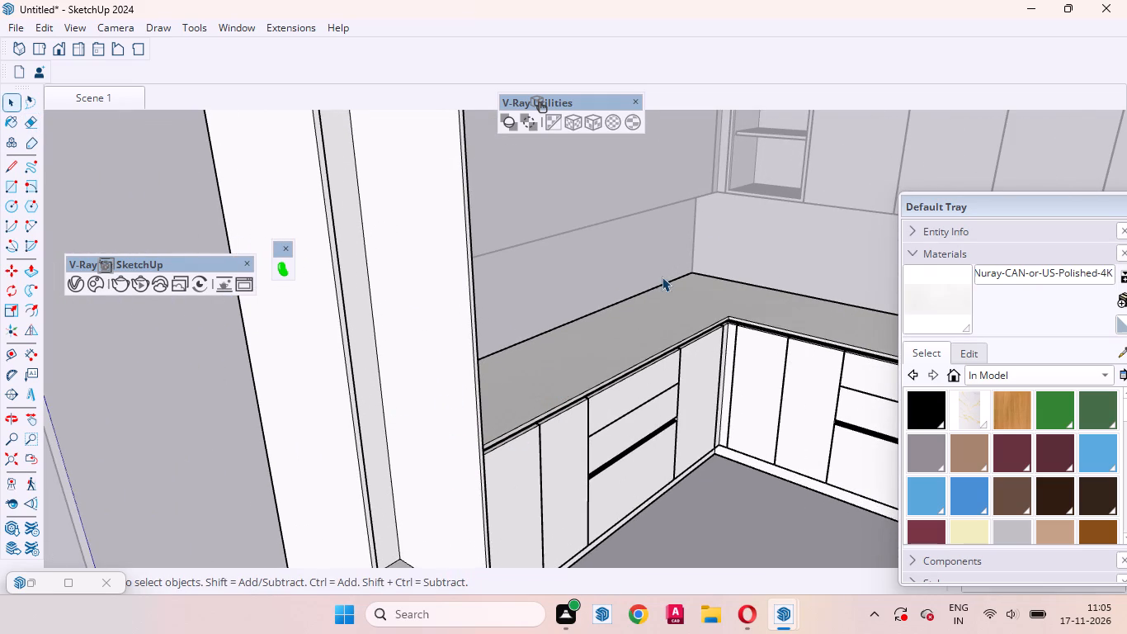
Copy the tall unit's inner bottom face straight up by 20 along the inner back corner as a shelf base.
scroll(663, 274, down, 9)
middle_drag(688, 362, 534, 477)
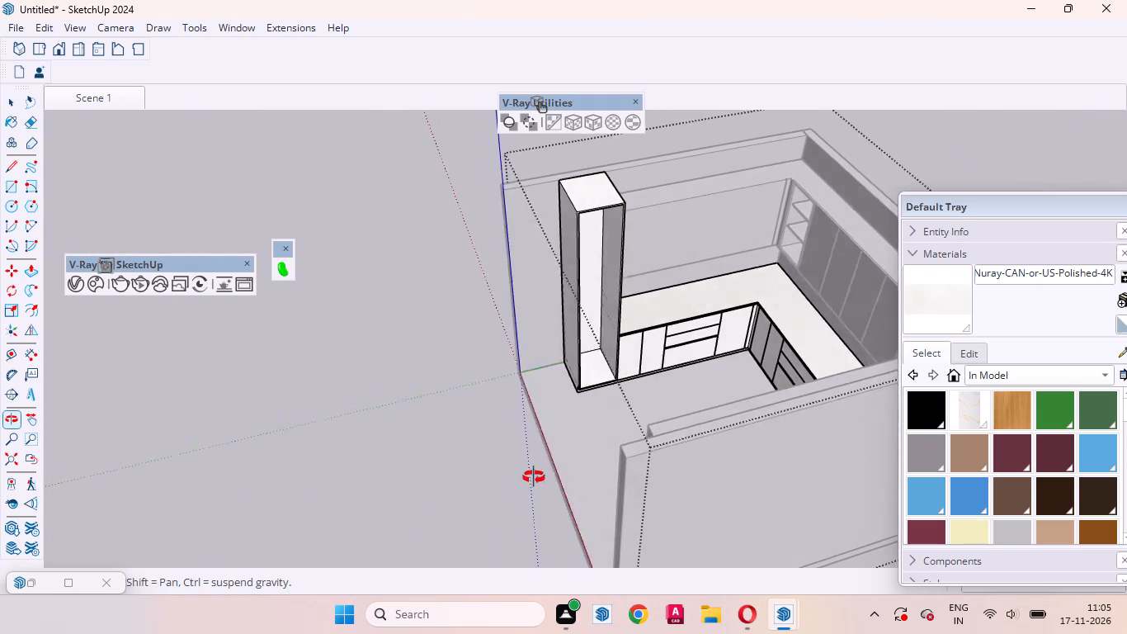
middle_drag(534, 477, 548, 470)
scroll(612, 397, up, 12)
click(580, 347)
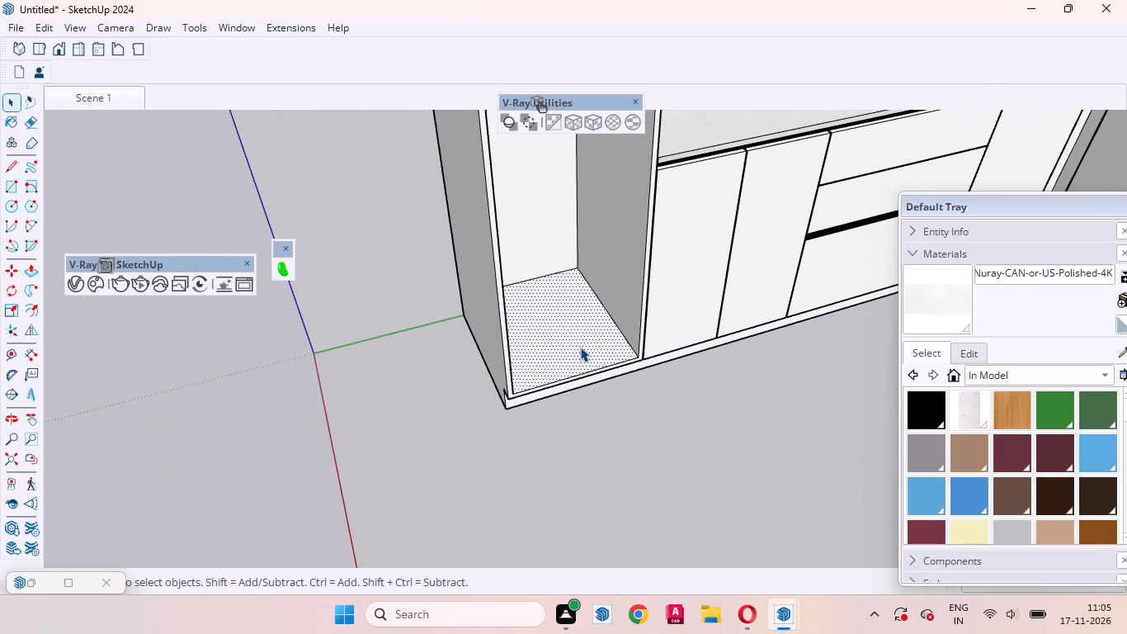
key(m)
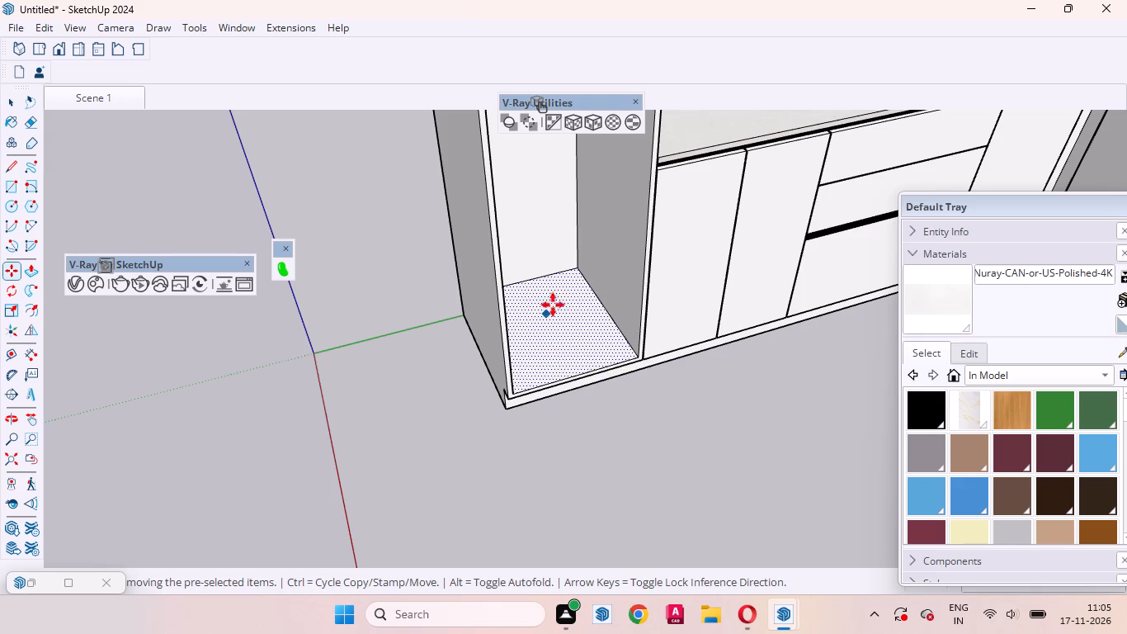
scroll(561, 283, up, 2)
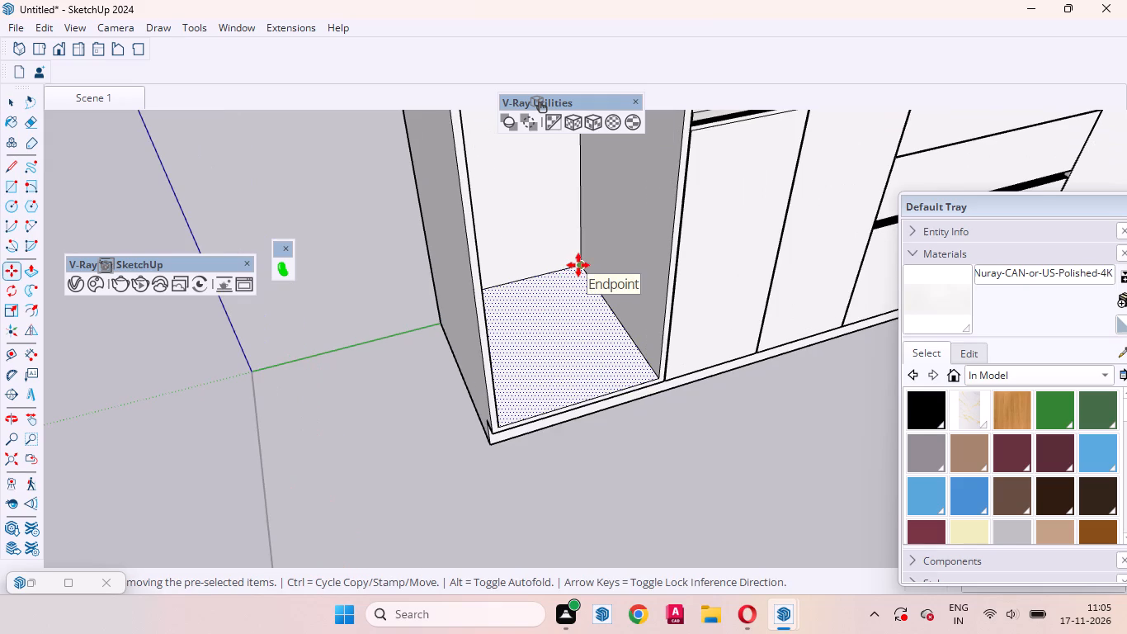
click(578, 265)
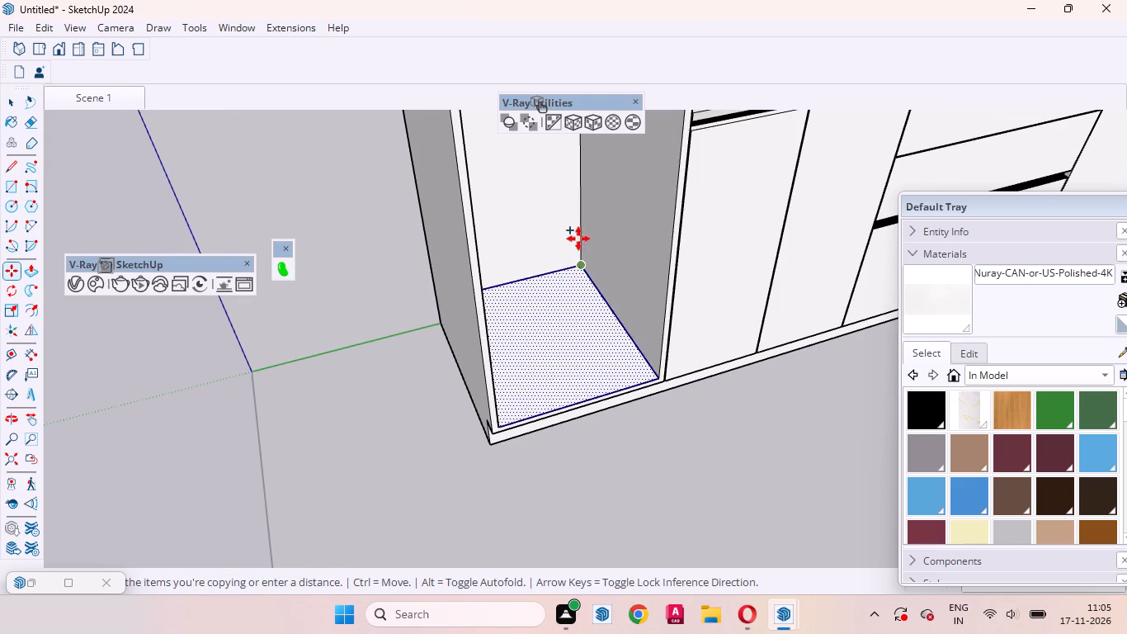
key(1)
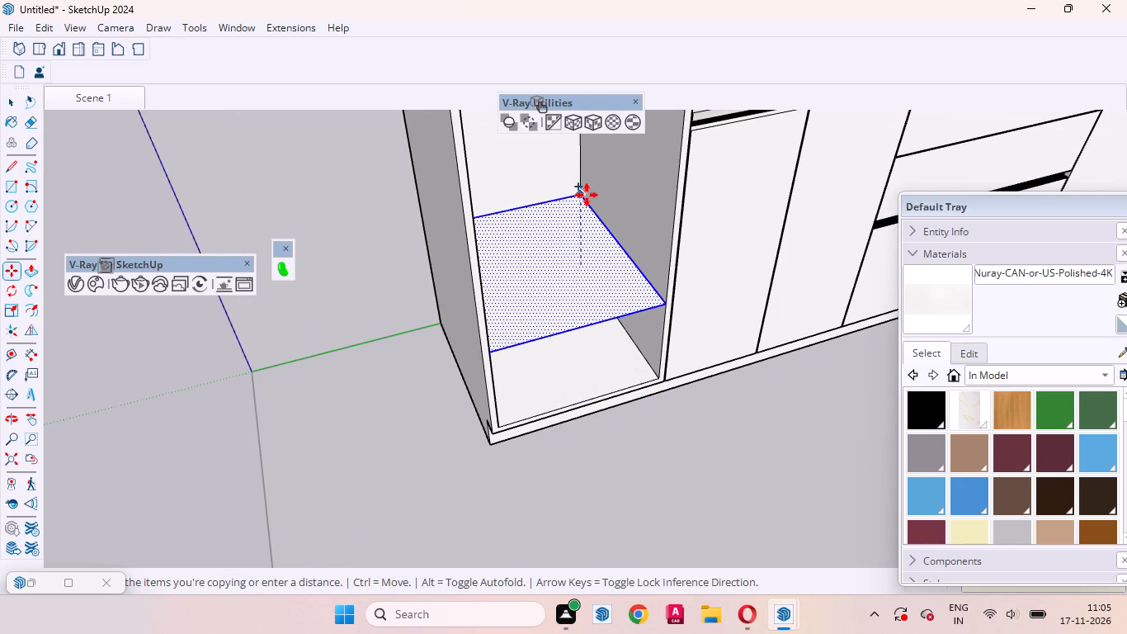
key(apostrophe)
key(BackSpace)
key(BackSpace)
text(20)
key(Return)
key(space)
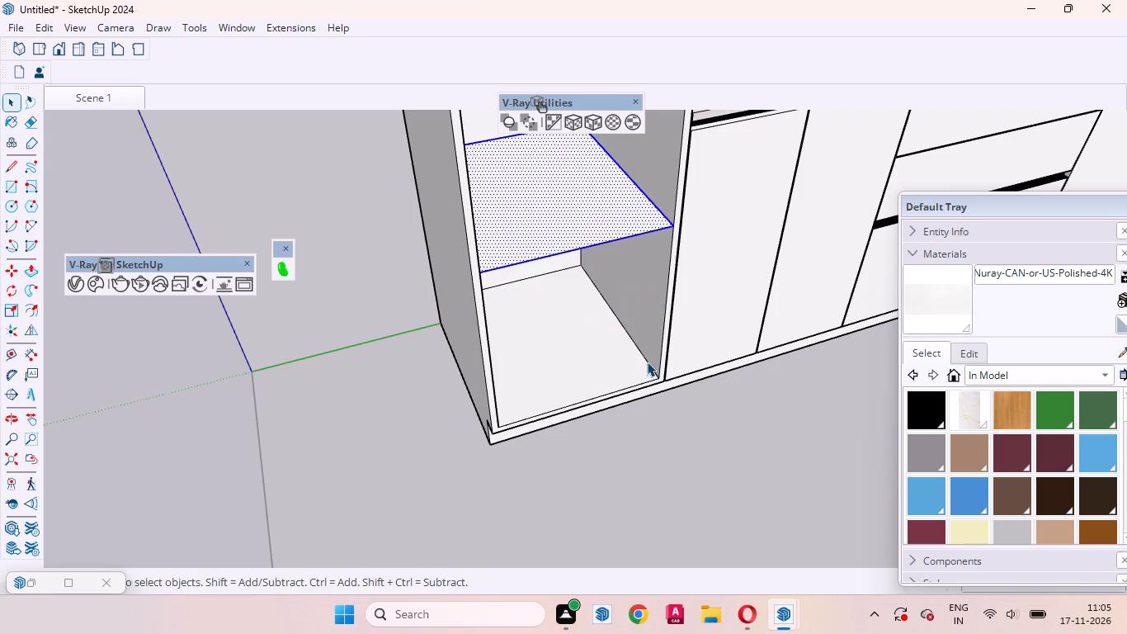
Make the copied shelf face inside the tall unit its own group.
middle_drag(616, 259, 590, 215)
scroll(723, 571, down, 3)
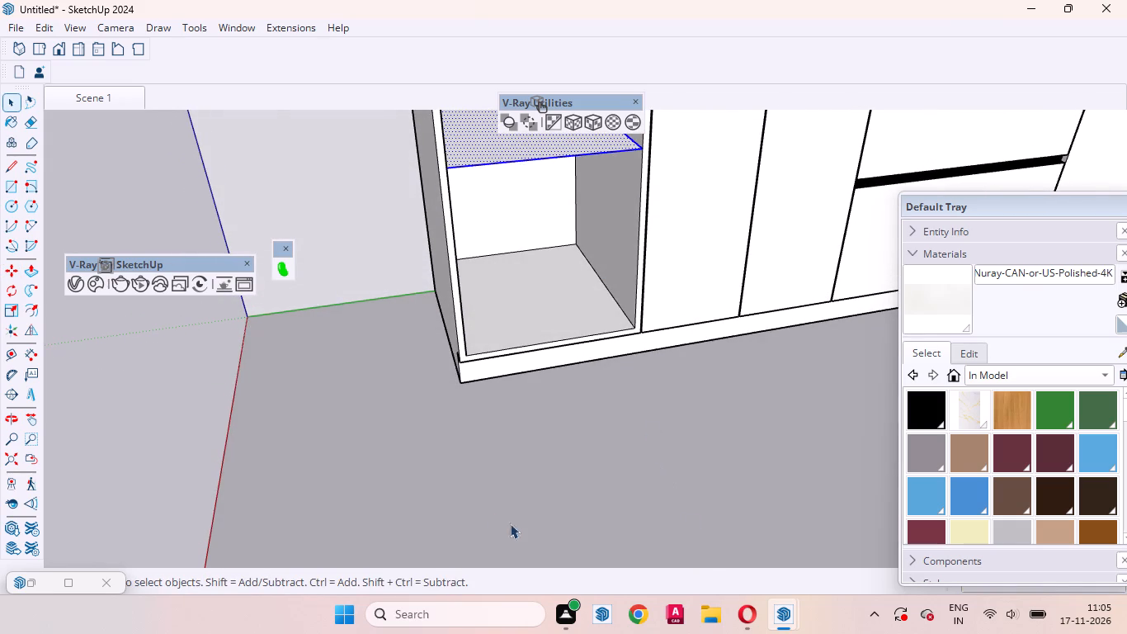
scroll(496, 513, down, 7)
scroll(660, 559, up, 1)
scroll(669, 579, down, 1)
scroll(553, 259, up, 6)
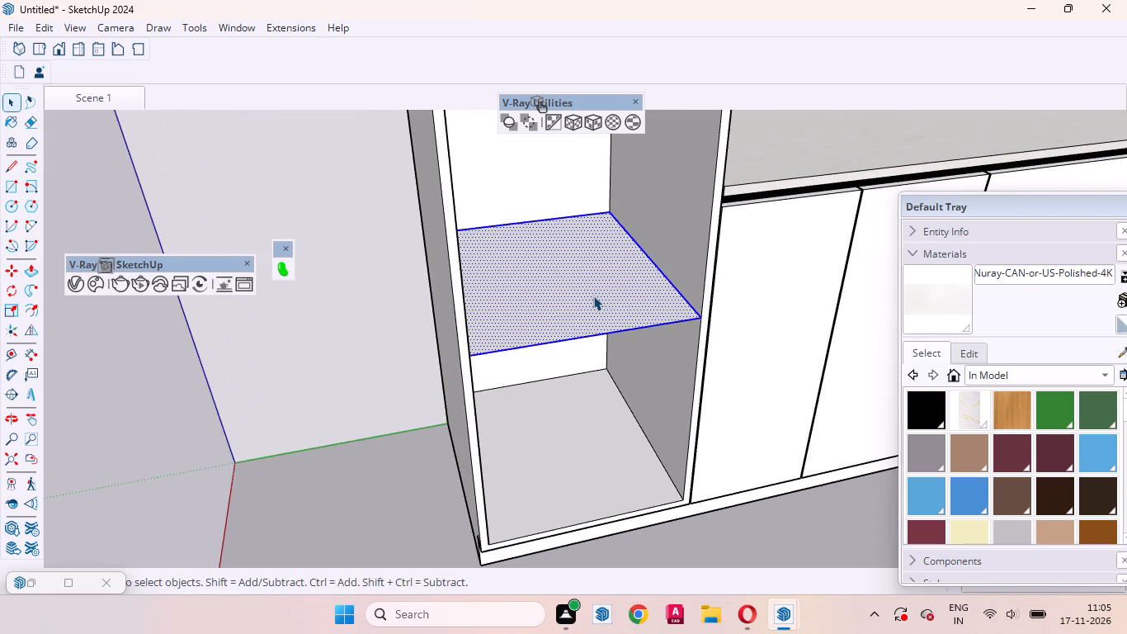
right_click(593, 296)
click(640, 157)
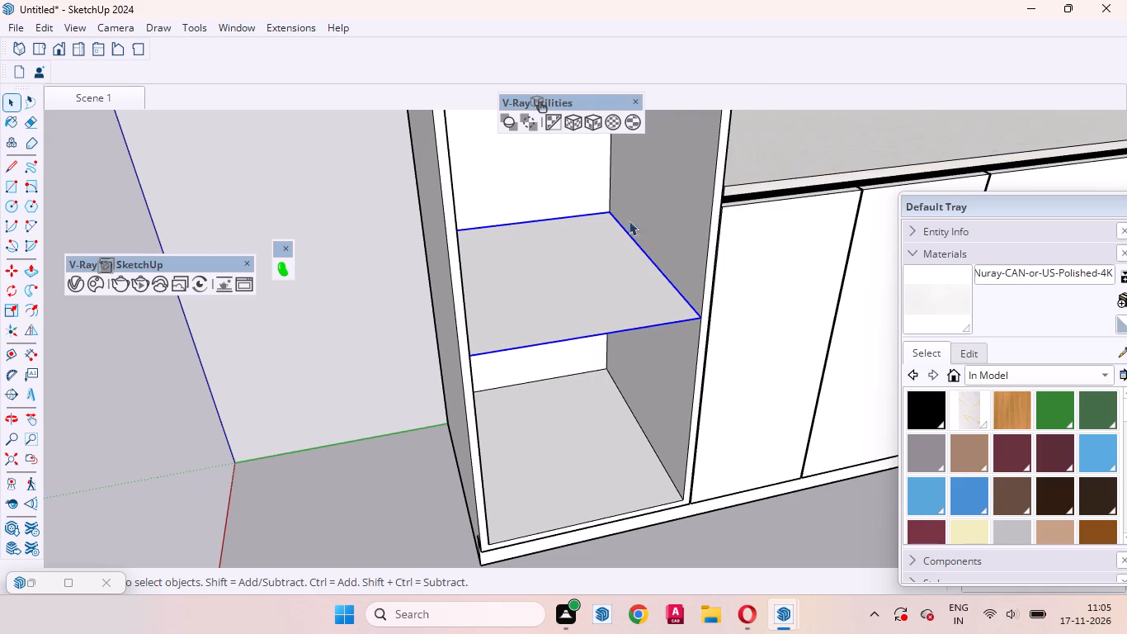
Open the tall unit's shelf group and thicken its face by 18 mm with Push/Pull.
key(p)
scroll(582, 283, up, 3)
key(space)
double_click(592, 290)
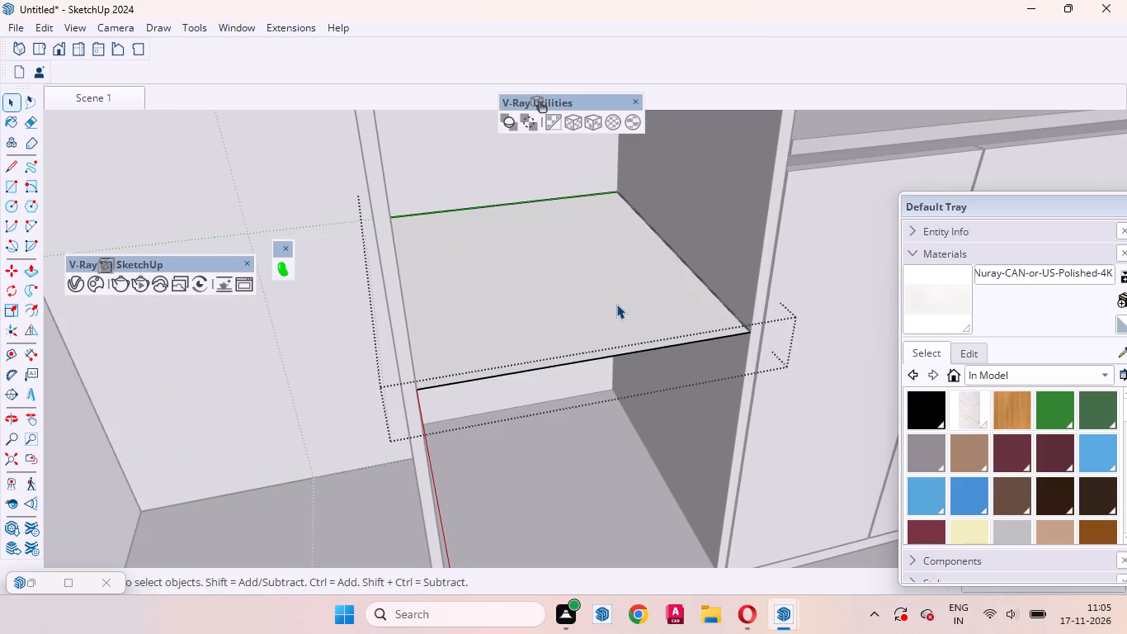
click(617, 302)
key(p)
click(615, 303)
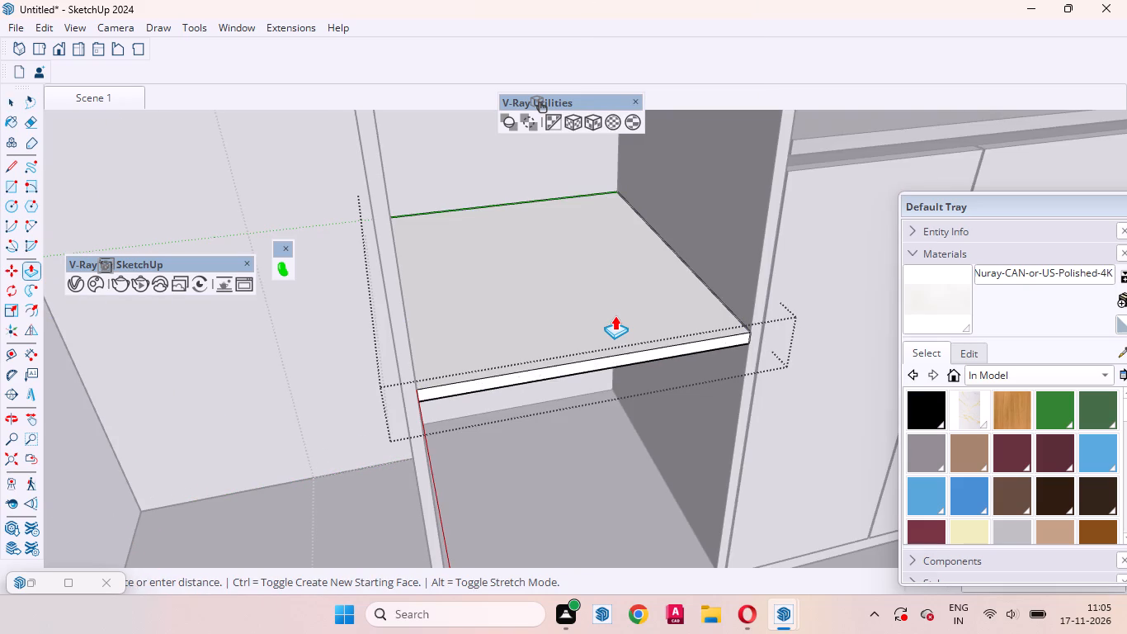
text(18mm)
key(Return)
key(space)
scroll(726, 341, up, 7)
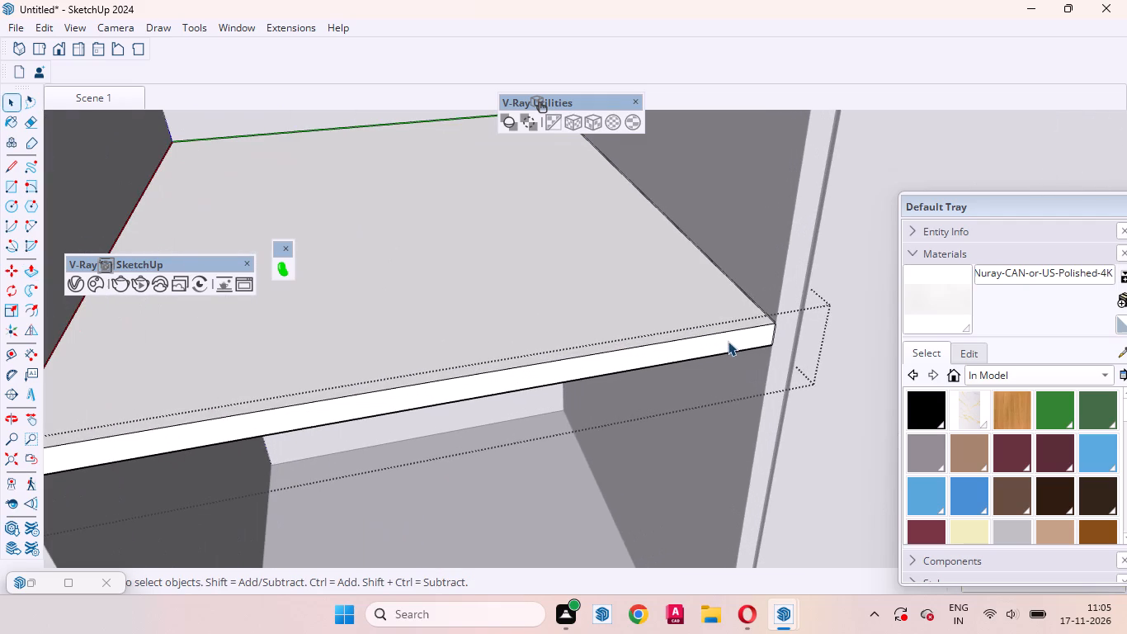
click(728, 341)
scroll(762, 357, down, 13)
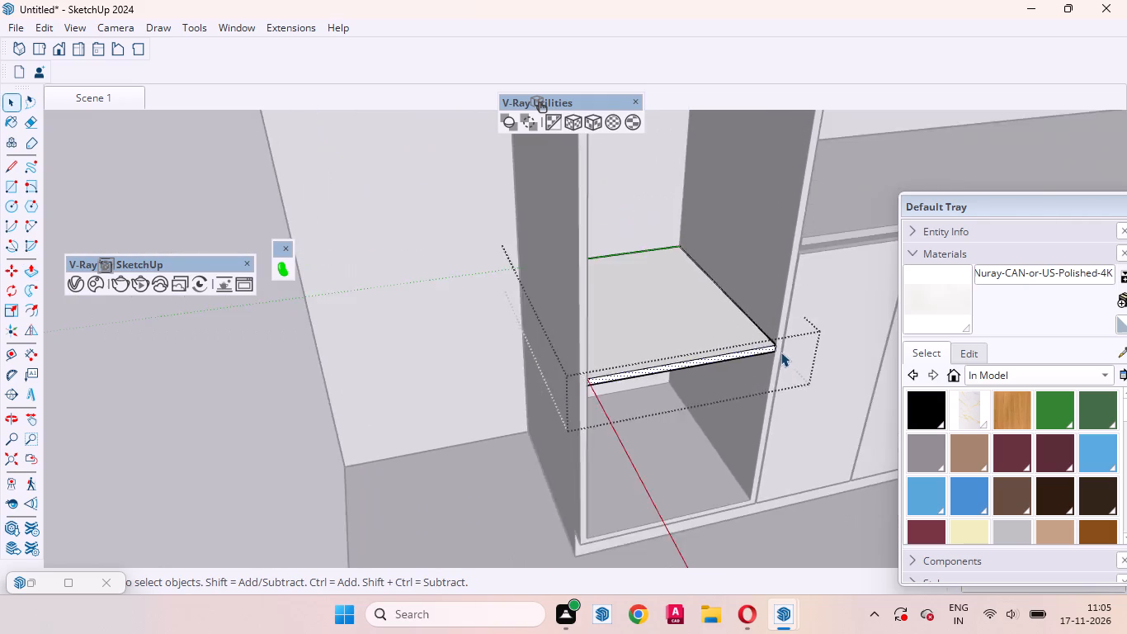
scroll(780, 352, down, 14)
click(453, 393)
Examine the tall unit's shelf and the whole kitchen from several angles, leaving the base cabinet group.
scroll(789, 303, up, 4)
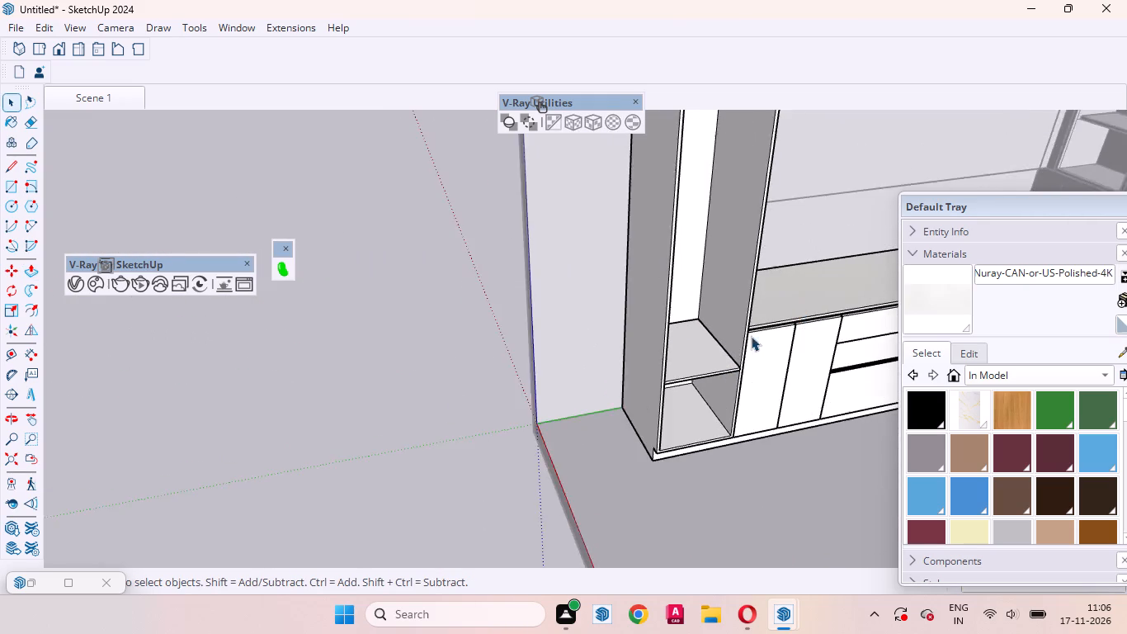
scroll(751, 336, up, 6)
middle_drag(706, 380, 733, 357)
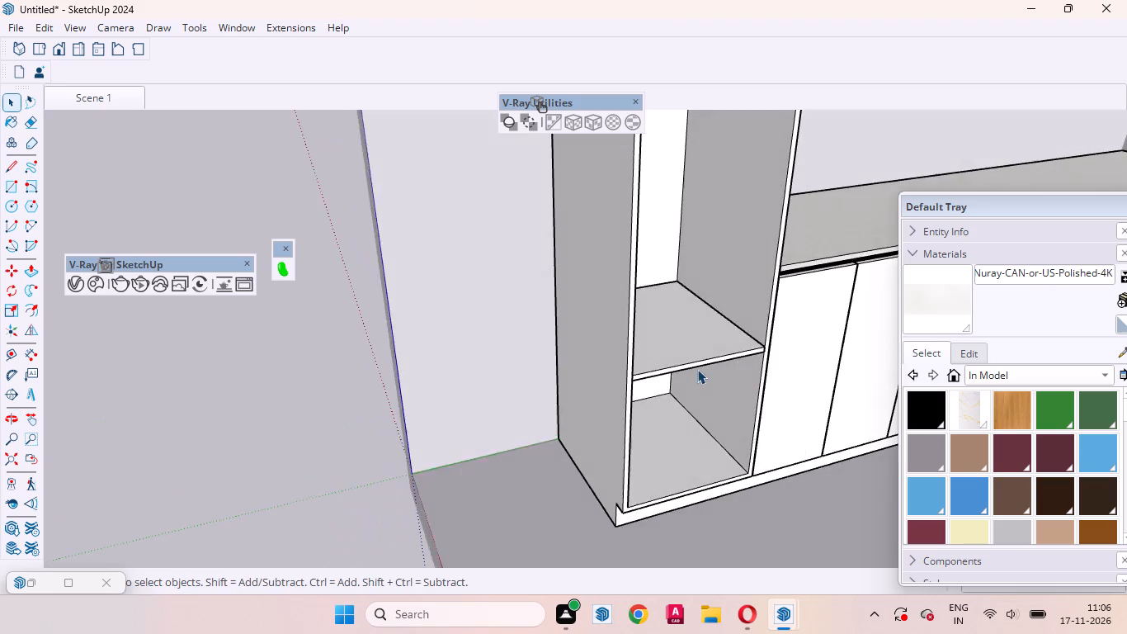
scroll(666, 378, down, 12)
middle_drag(581, 401, 718, 363)
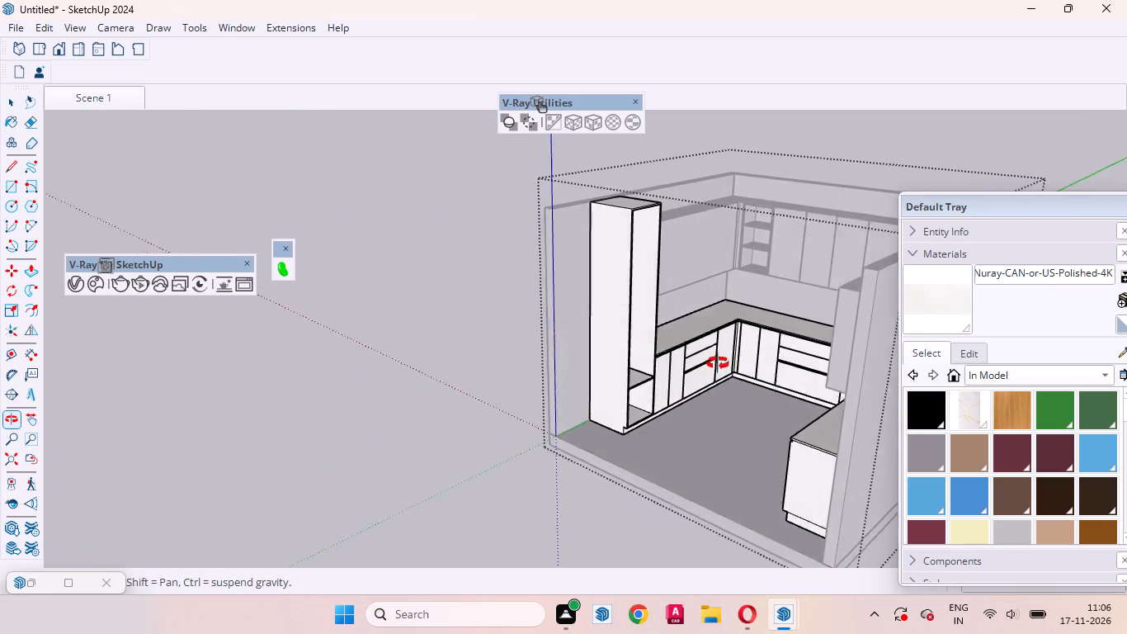
middle_drag(718, 363, 723, 362)
scroll(563, 431, down, 8)
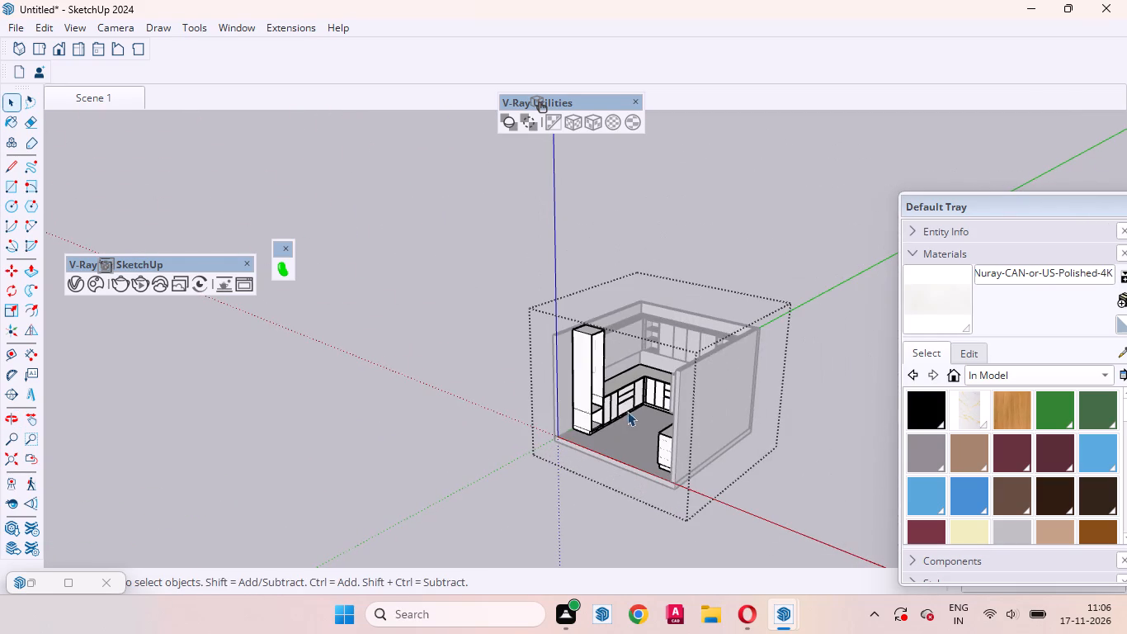
middle_drag(729, 337, 754, 330)
click(799, 255)
scroll(653, 397, up, 6)
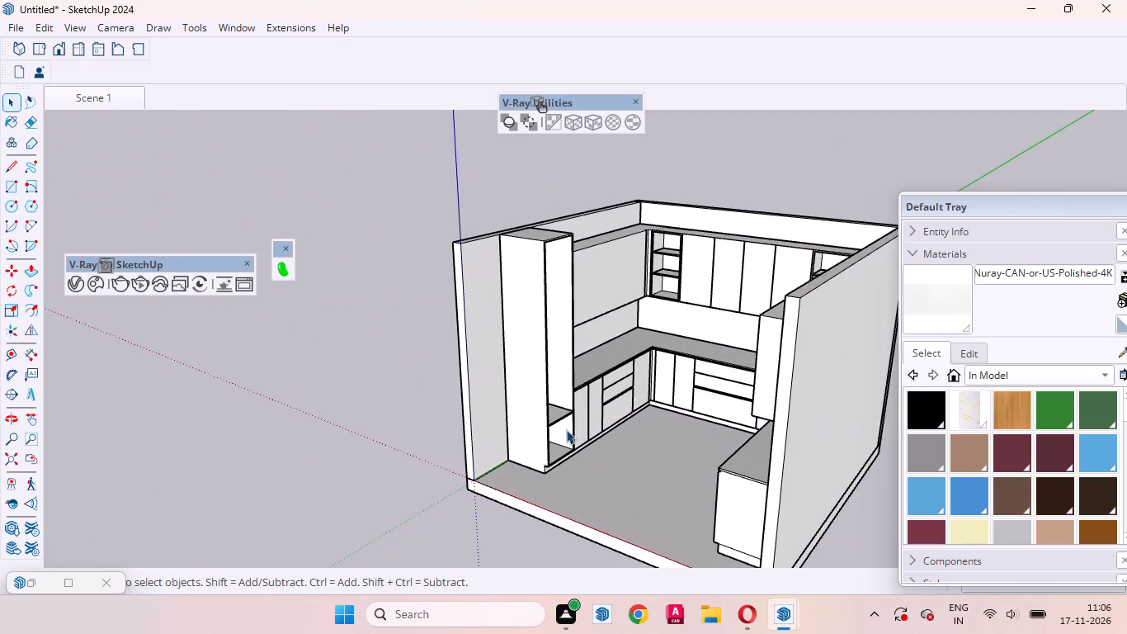
scroll(566, 429, up, 2)
middle_drag(581, 452, 636, 440)
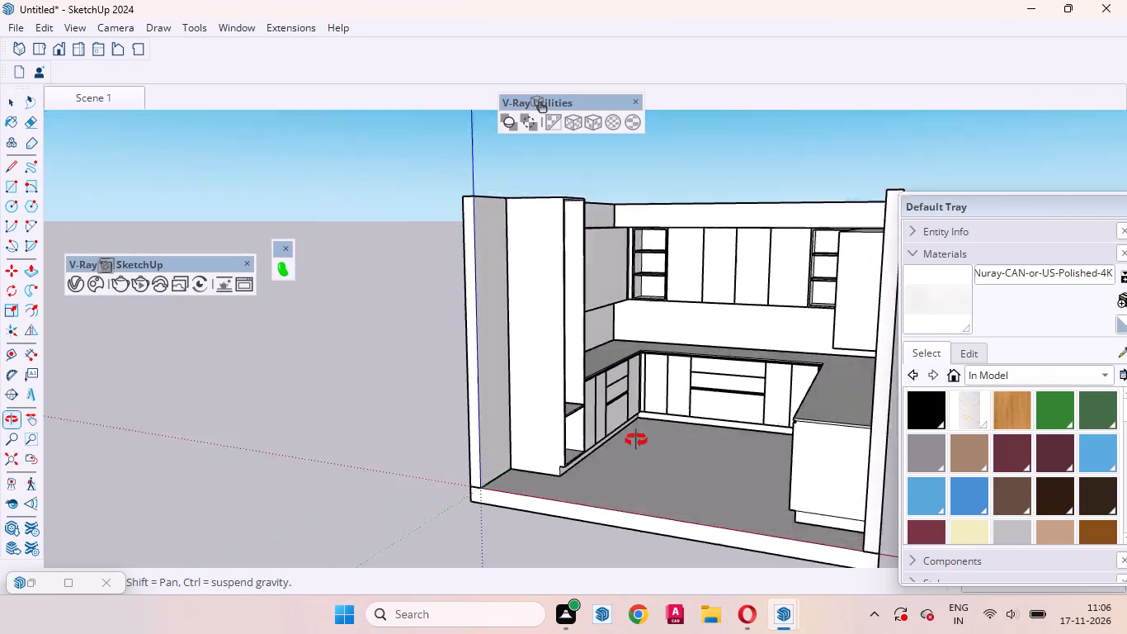
middle_drag(636, 440, 566, 492)
Reopen the base cabinet group and move the tall unit's shelf down by 3.
scroll(560, 413, up, 8)
click(549, 403)
middle_drag(558, 417, 475, 431)
double_click(444, 410)
click(431, 410)
key(m)
scroll(431, 379, up, 1)
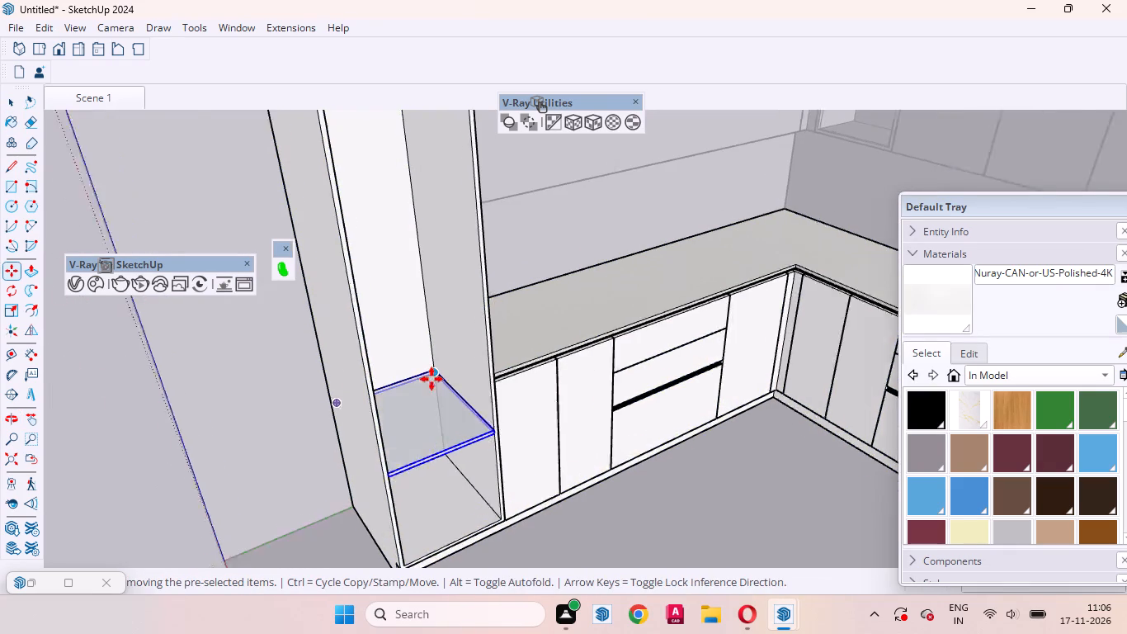
scroll(431, 379, up, 3)
click(434, 367)
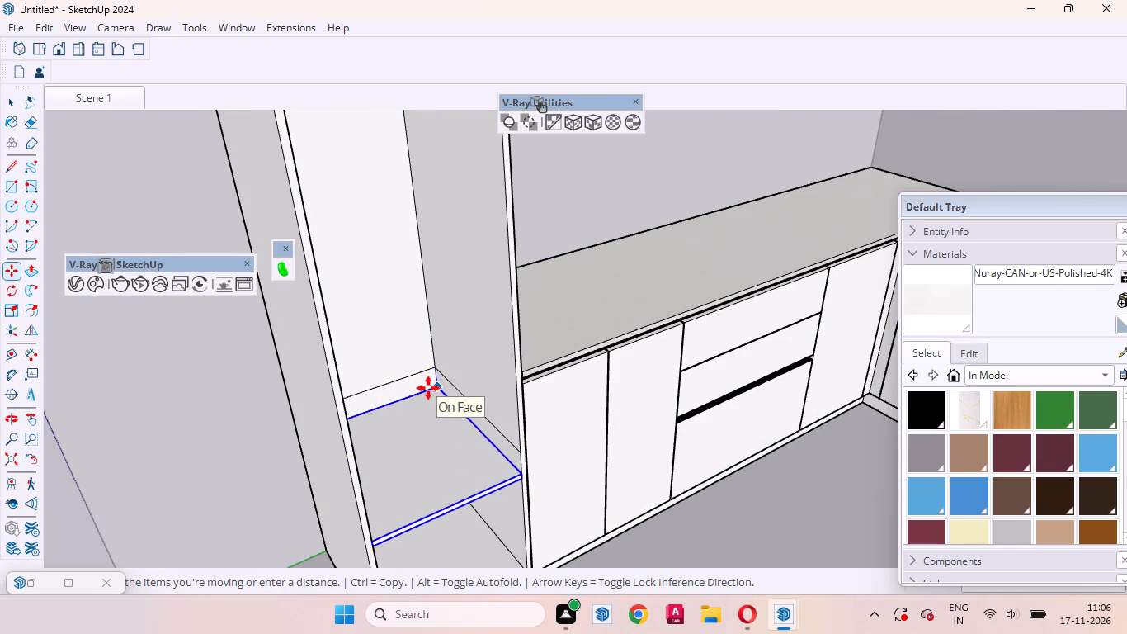
key(3)
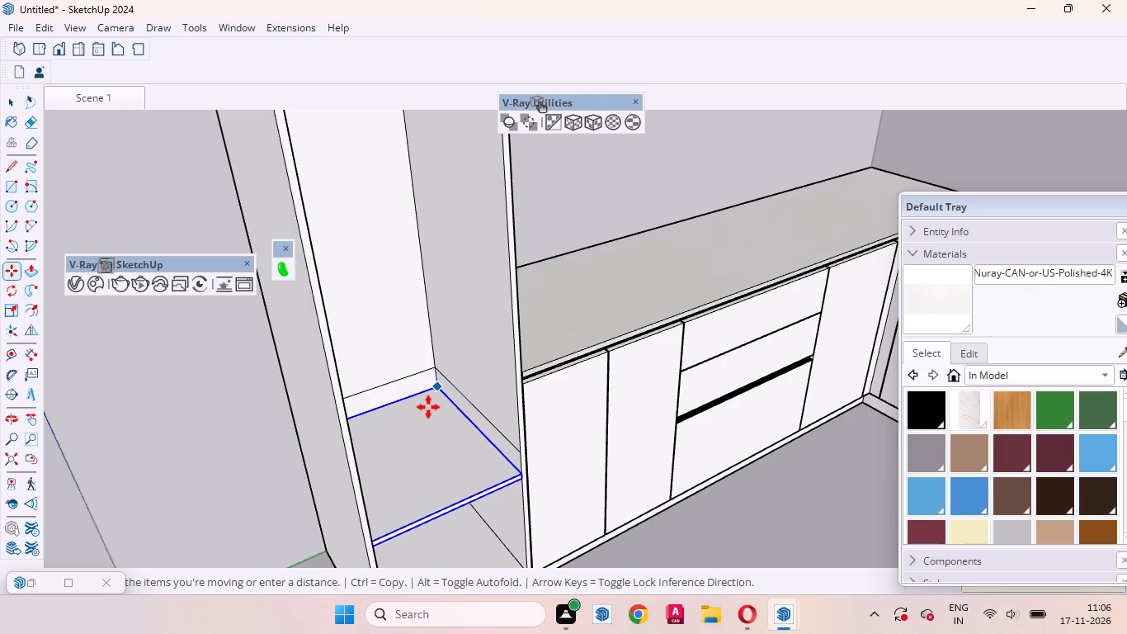
key(Return)
key(space)
Erase the three stray edges on the tall unit's inner side and back walls just above the shelf.
scroll(686, 238, down, 8)
middle_drag(589, 385, 557, 304)
scroll(592, 319, up, 9)
click(609, 317)
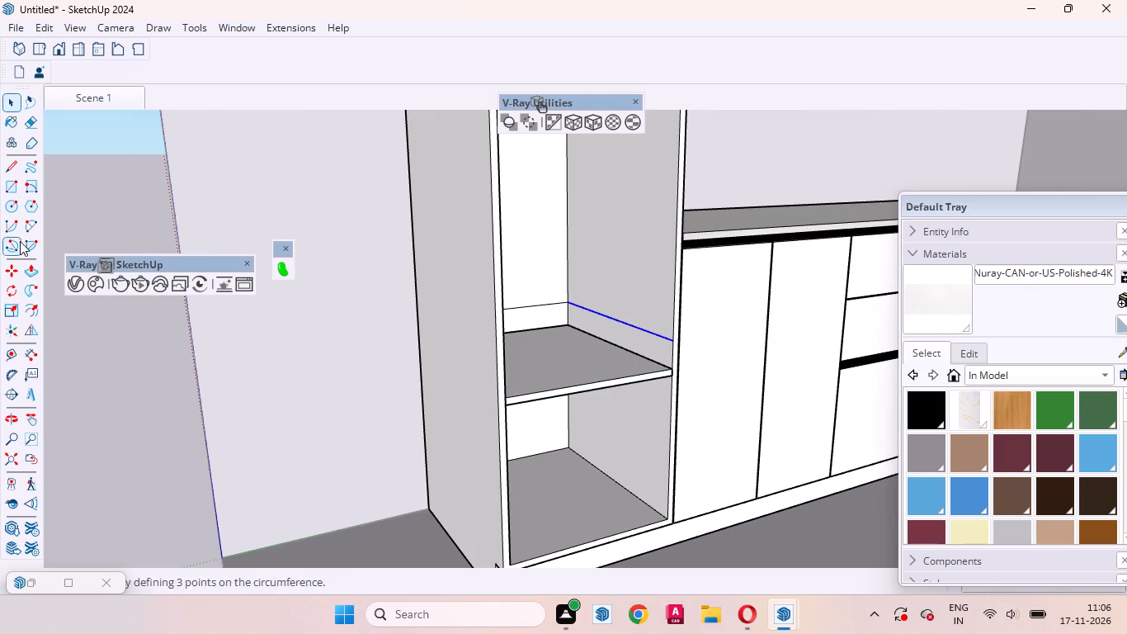
click(30, 126)
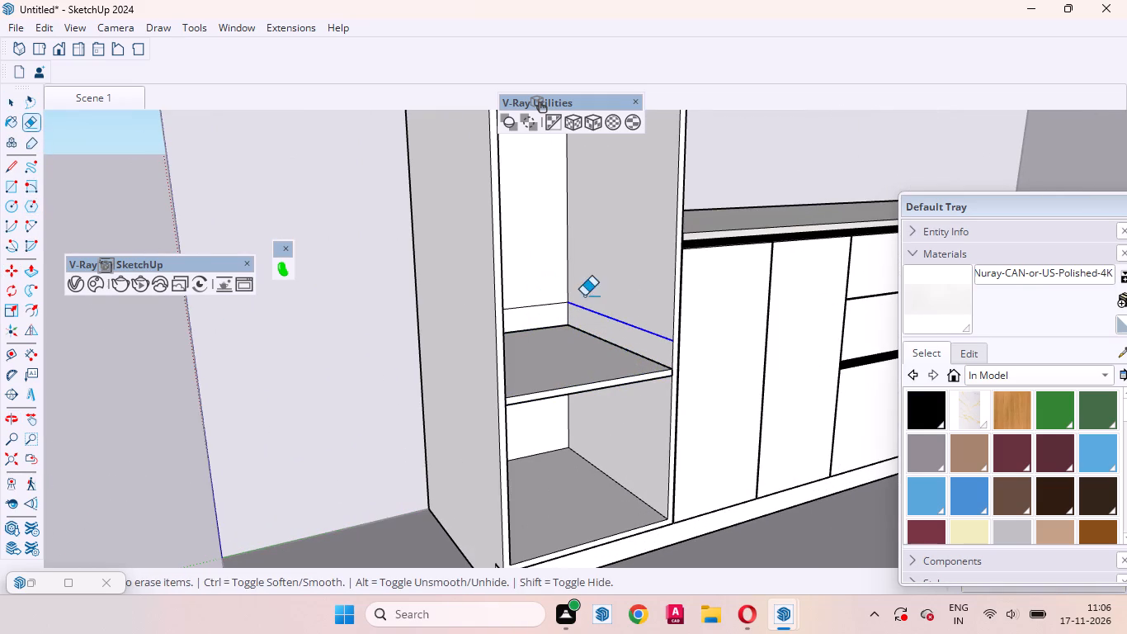
drag(595, 291, 597, 322)
drag(532, 293, 533, 305)
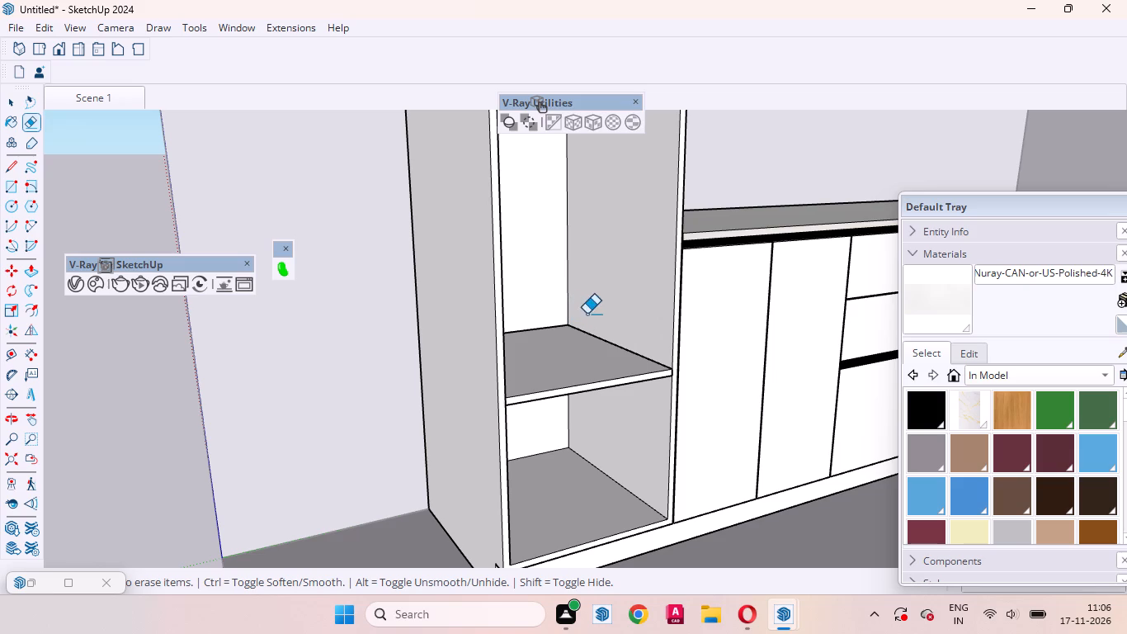
middle_drag(588, 316, 459, 383)
click(307, 390)
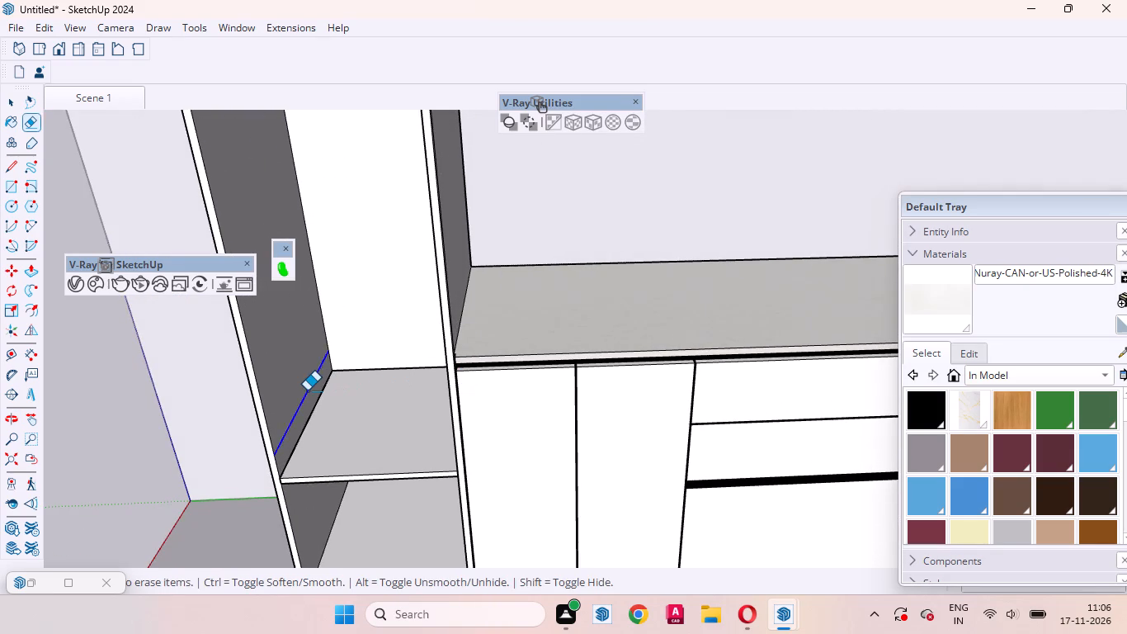
key(space)
Copy the tall unit's shelf upward by 1'6 from its inner back corner.
scroll(776, 249, down, 5)
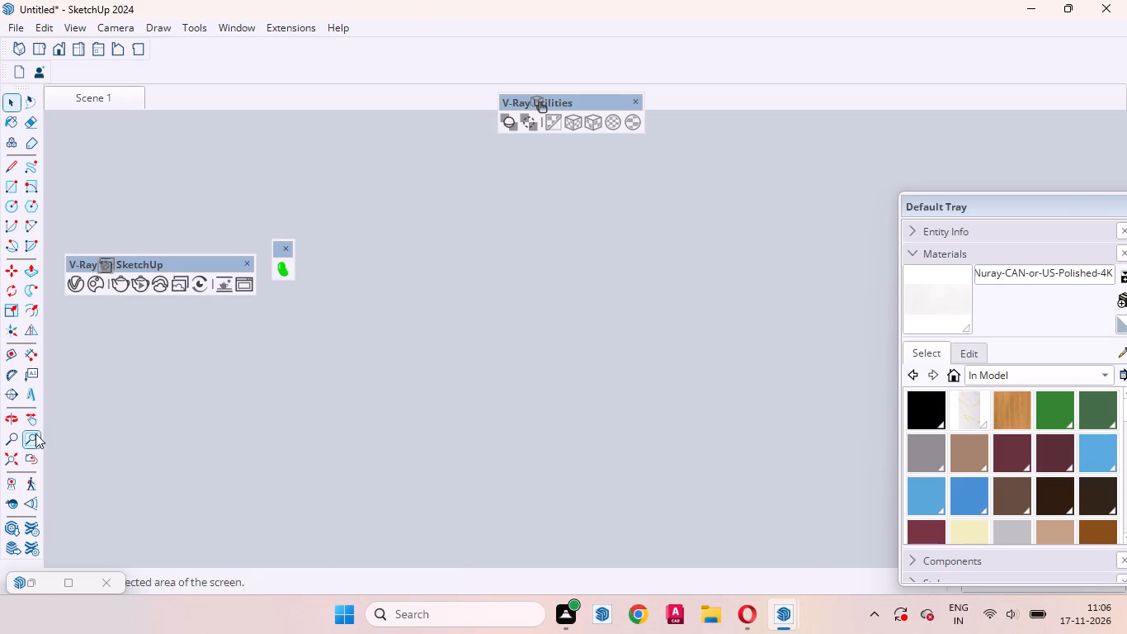
click(32, 456)
middle_drag(450, 437, 587, 393)
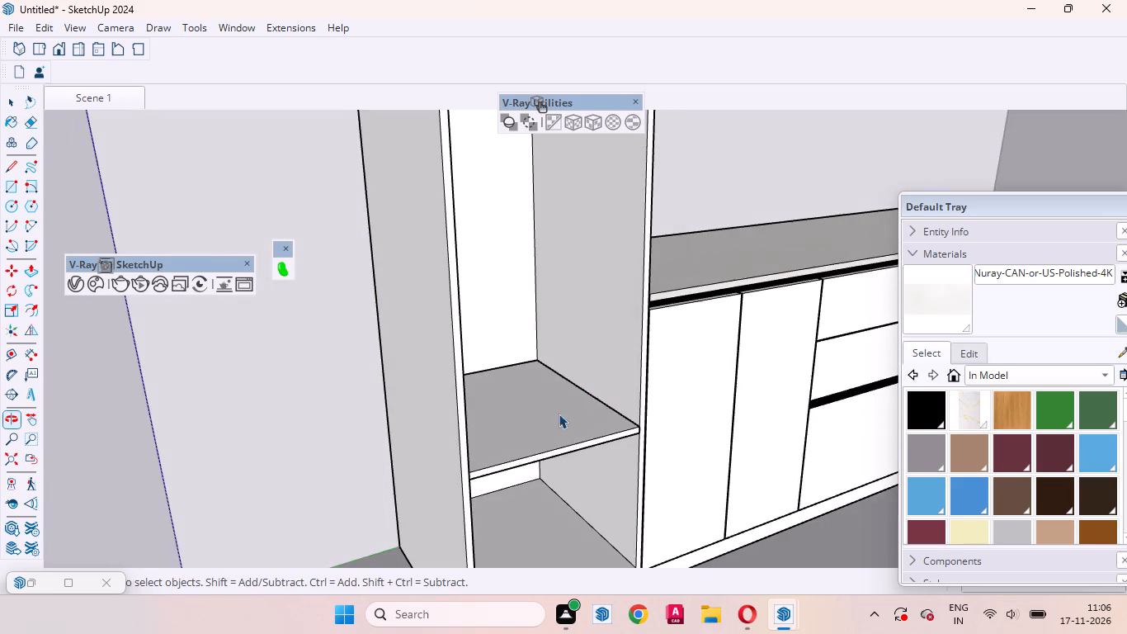
scroll(410, 442, down, 16)
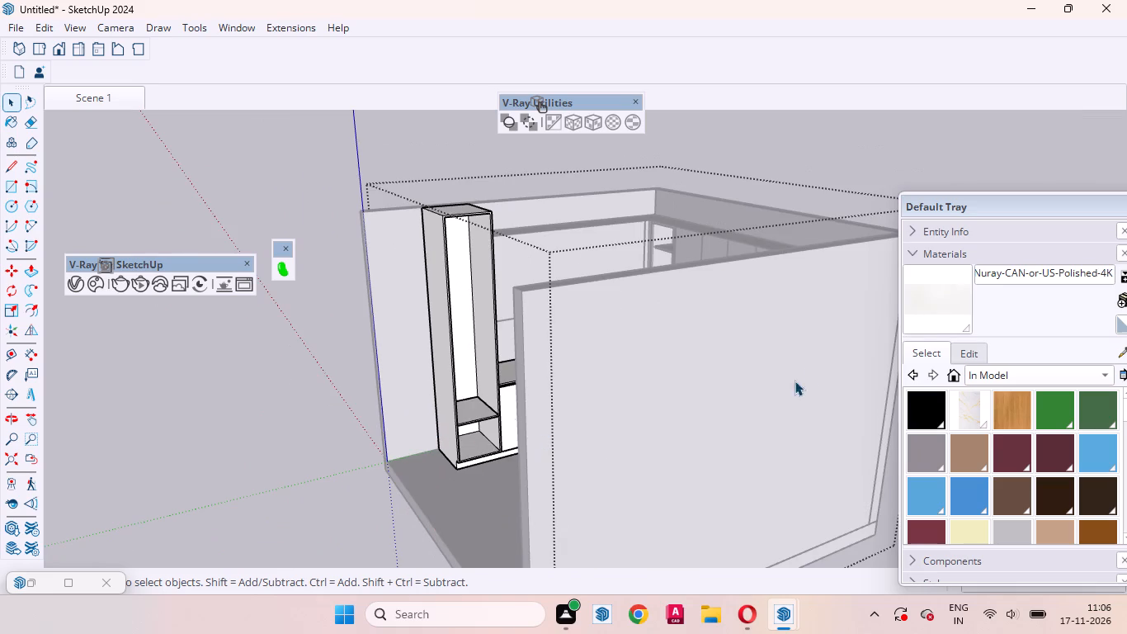
scroll(624, 327, down, 3)
scroll(464, 408, up, 3)
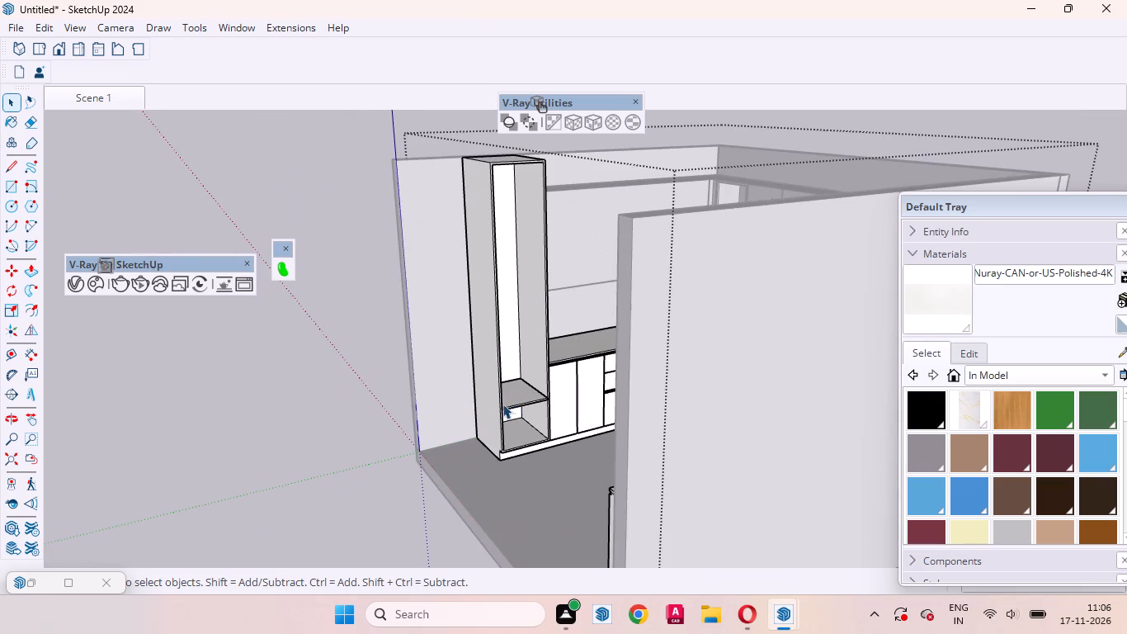
scroll(487, 401, up, 6)
click(532, 395)
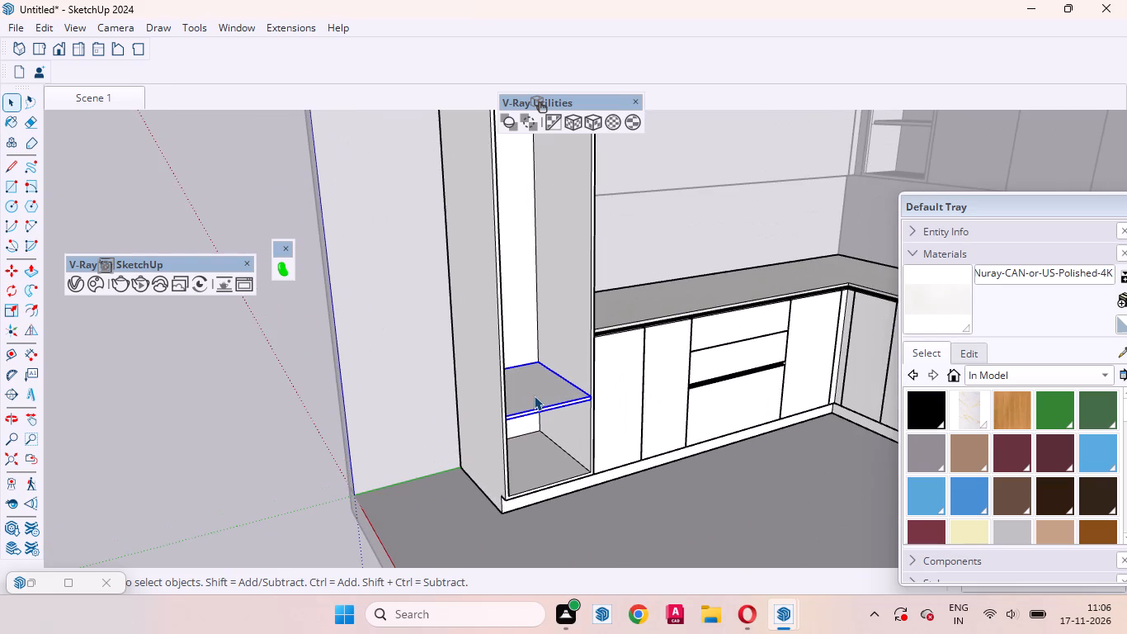
key(m)
click(539, 362)
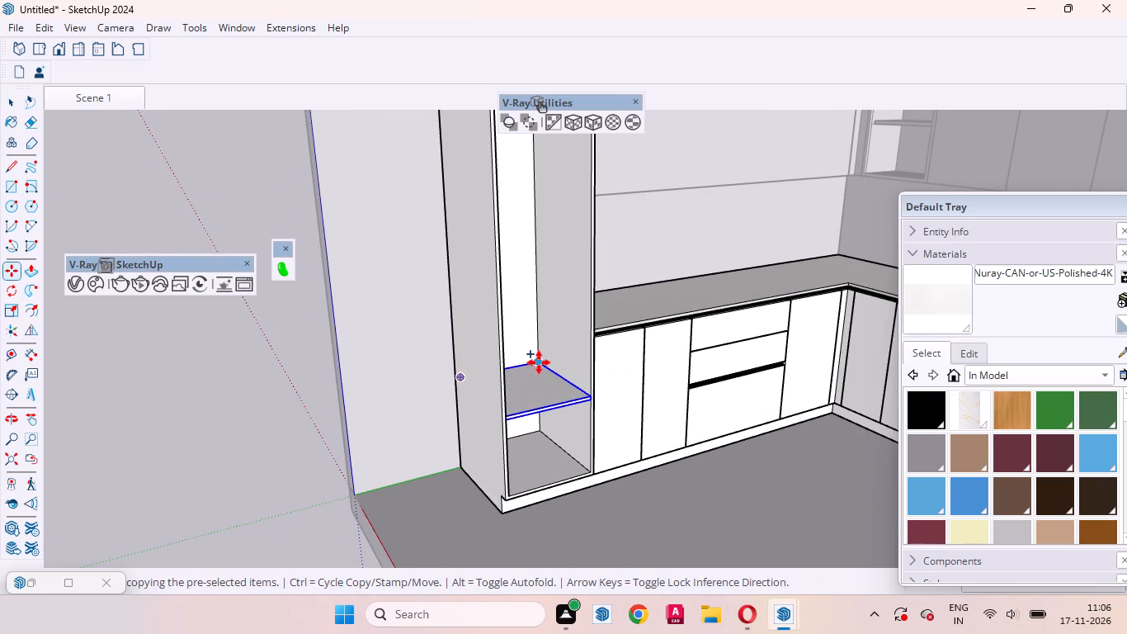
text(1'6)
key(Return)
key(space)
scroll(627, 432, down, 4)
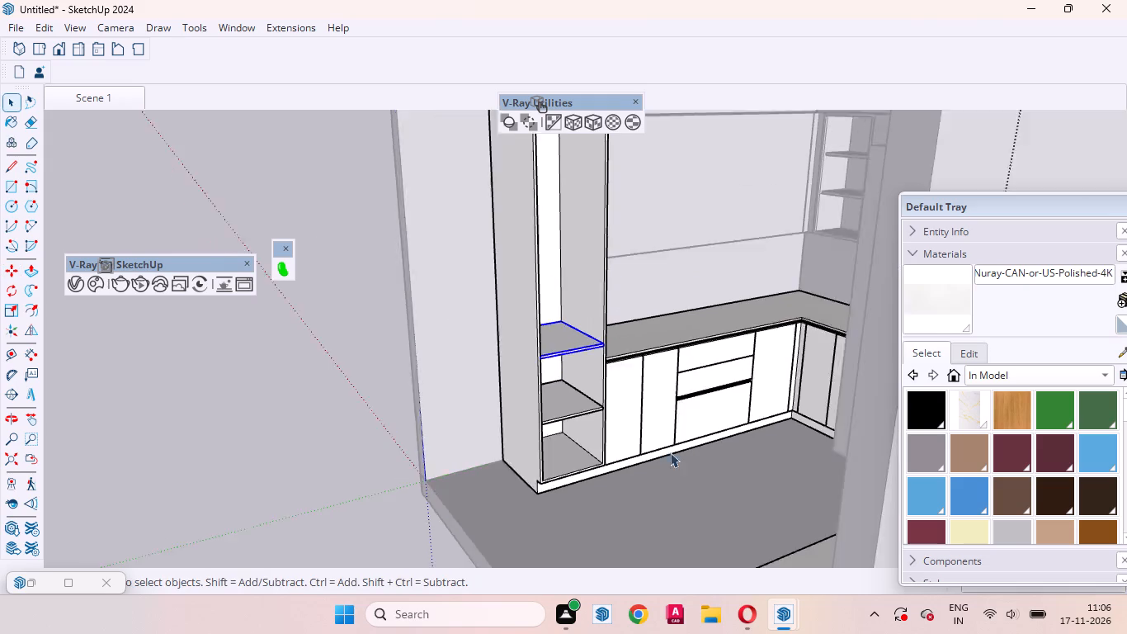
Leave the base cabinet group and examine the tall unit's shelves and the whole kitchen from several angles.
scroll(670, 452, down, 4)
click(350, 412)
scroll(597, 380, up, 9)
scroll(663, 380, down, 4)
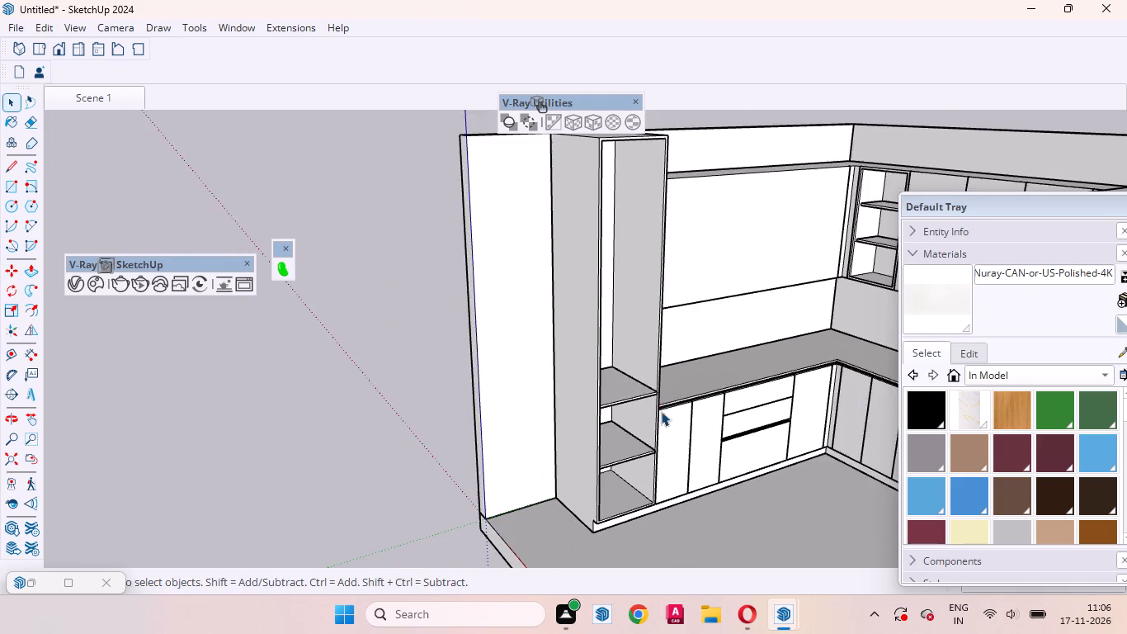
scroll(661, 411, down, 4)
scroll(656, 418, up, 1)
scroll(656, 423, down, 1)
middle_drag(651, 440, 882, 395)
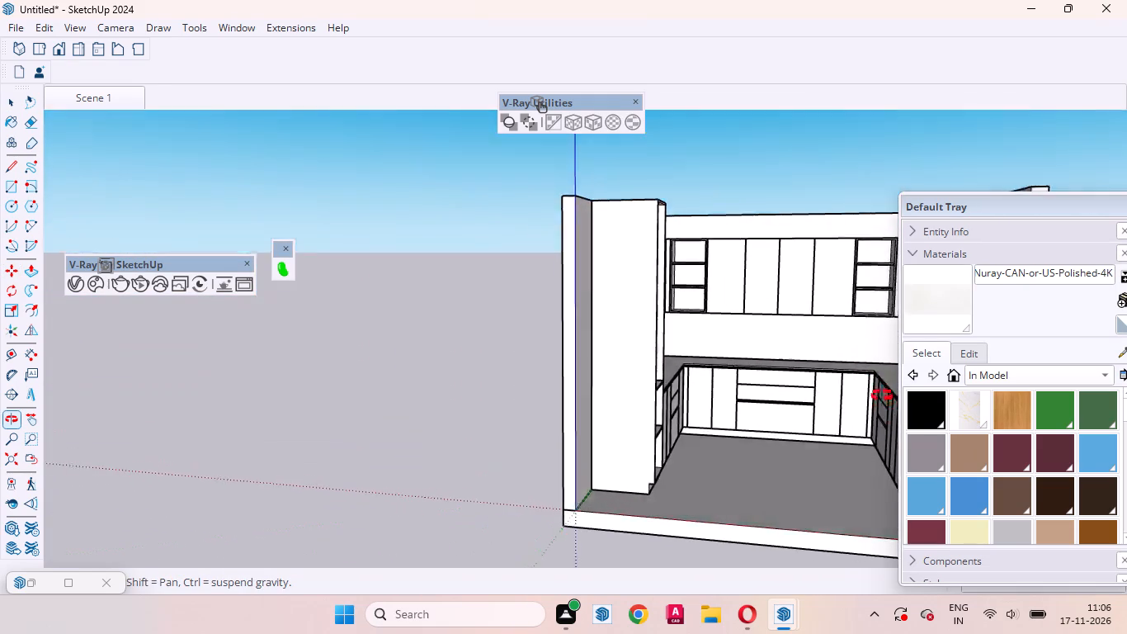
middle_drag(882, 395, 554, 531)
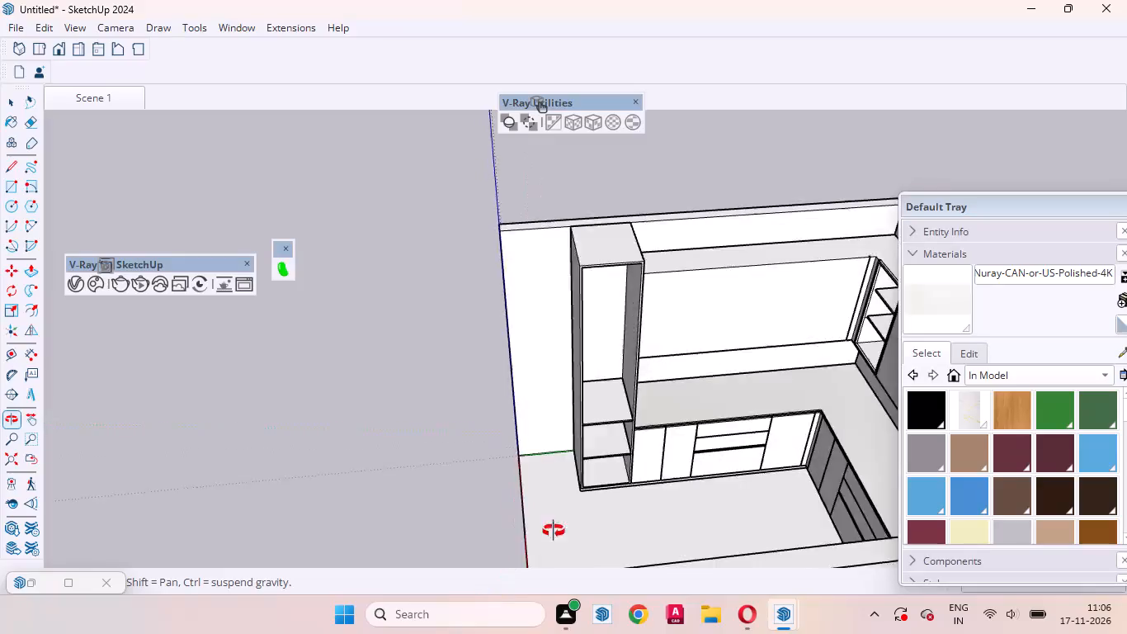
middle_drag(554, 531, 667, 344)
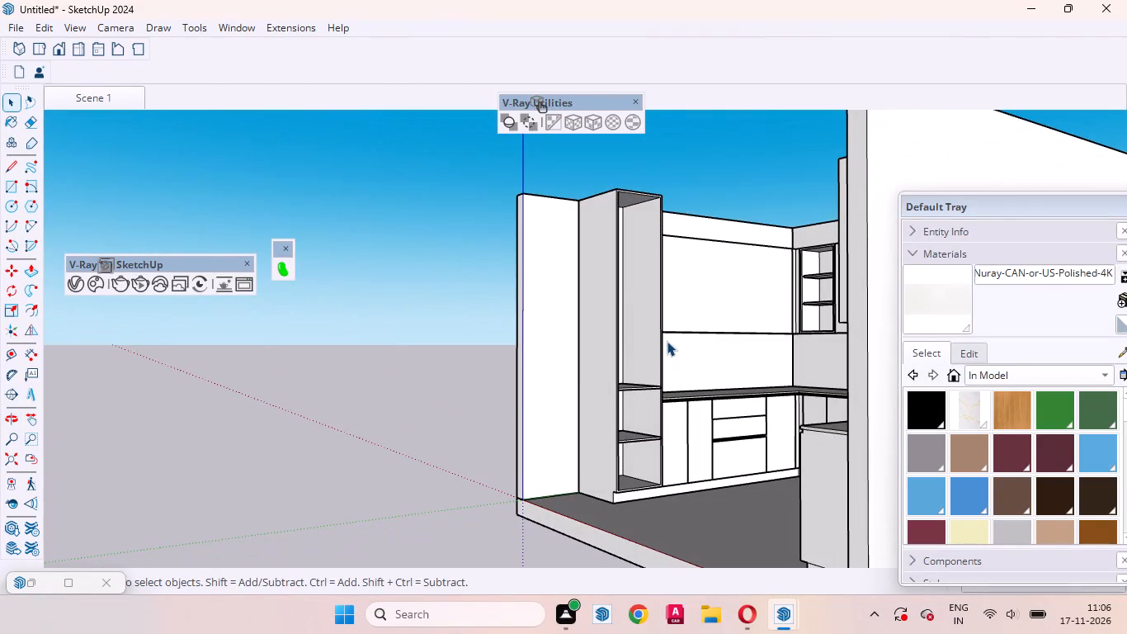
scroll(639, 352, up, 4)
middle_drag(640, 377, 613, 425)
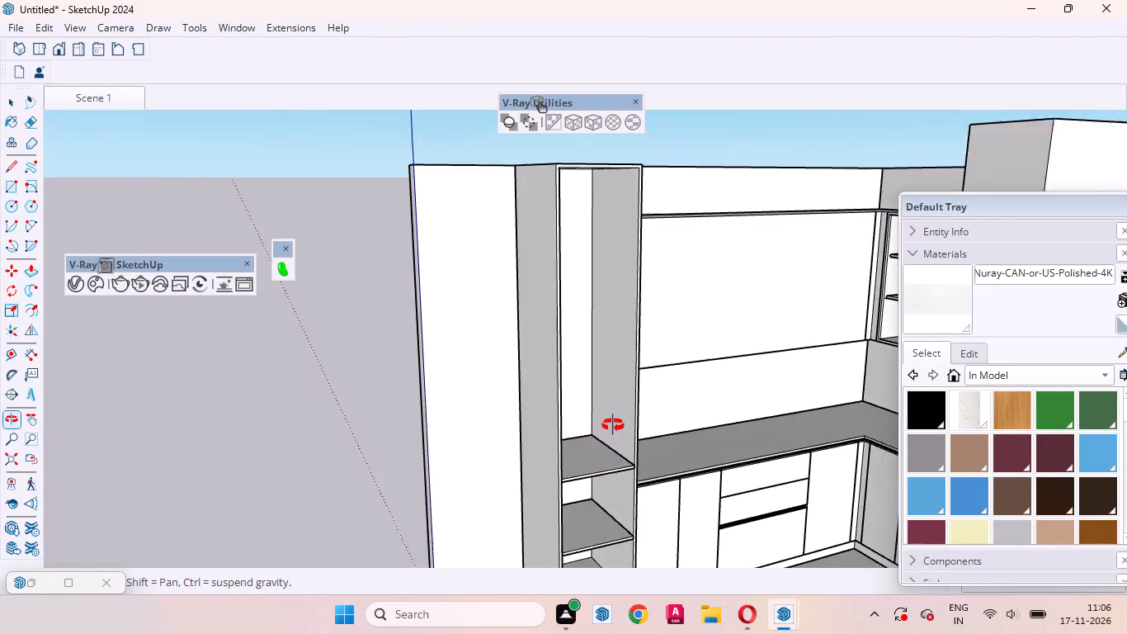
middle_drag(613, 425, 624, 394)
scroll(626, 351, down, 2)
scroll(626, 351, up, 1)
scroll(626, 351, down, 9)
middle_drag(633, 406, 809, 466)
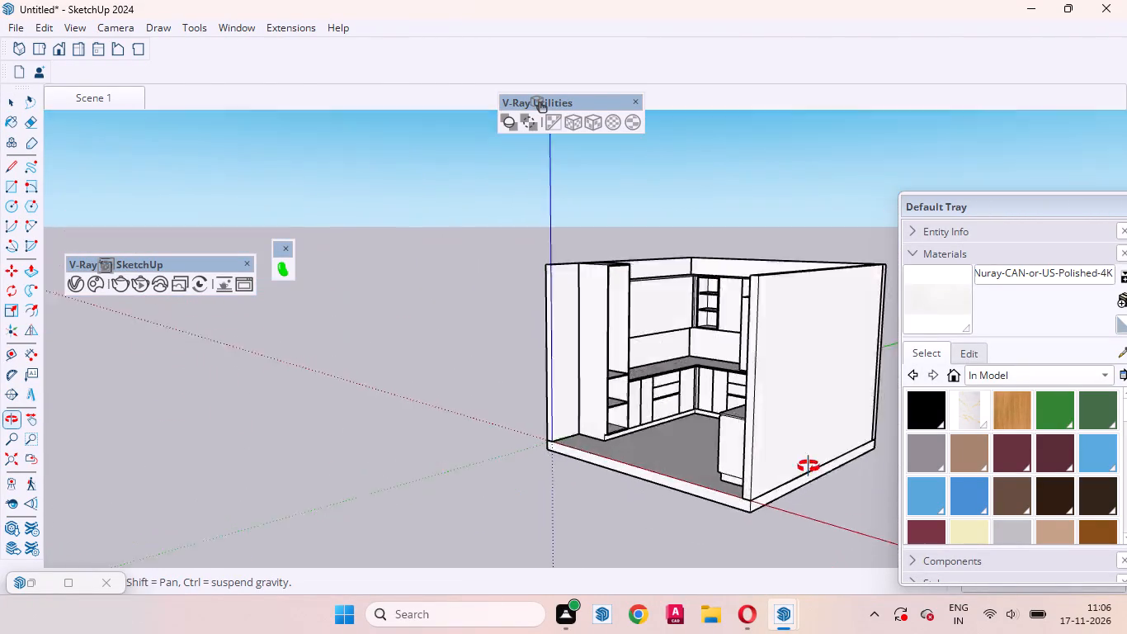
middle_drag(809, 466, 497, 624)
scroll(592, 309, up, 11)
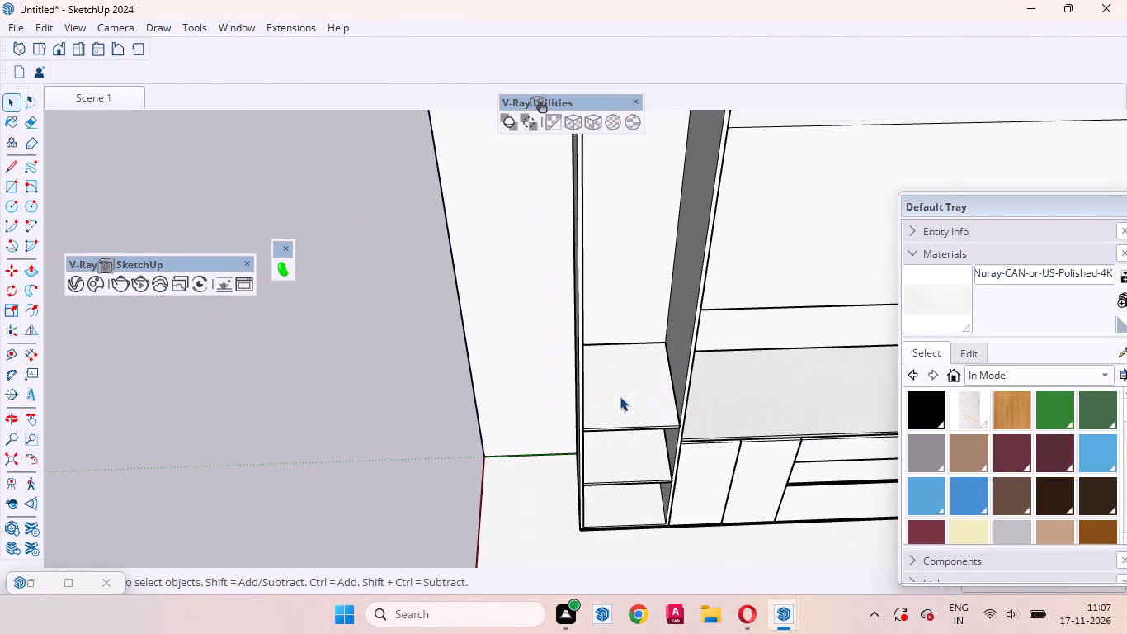
Open the base cabinet group and place a guide 3 mm above the back edge of the tall unit's upper shelf.
click(620, 397)
double_click(623, 397)
click(663, 393)
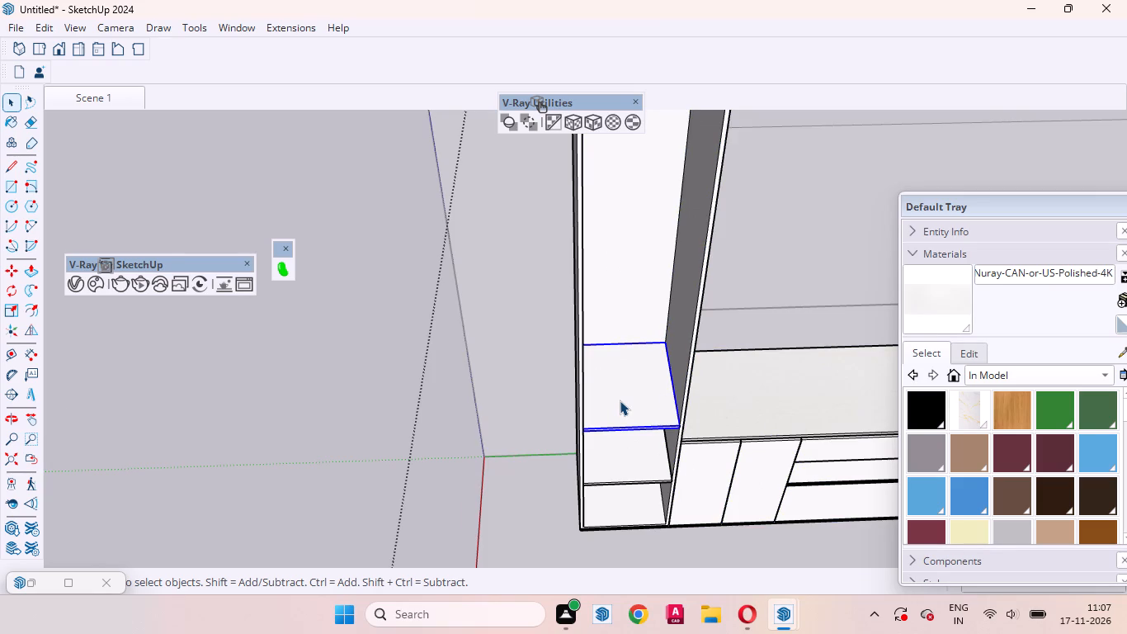
scroll(637, 443, down, 8)
scroll(637, 389, up, 4)
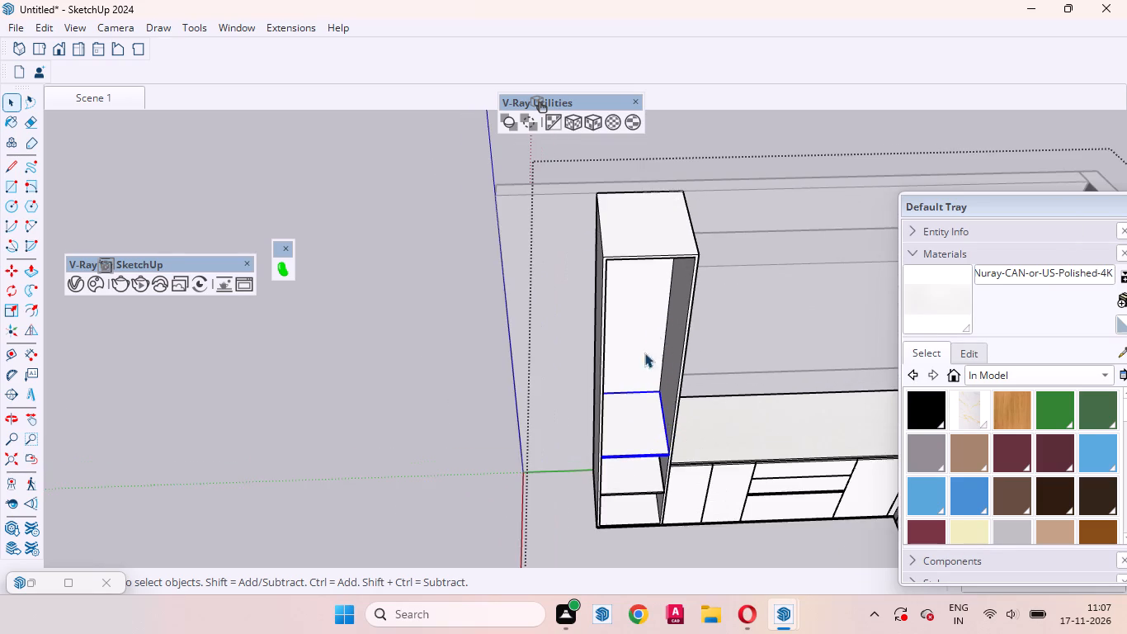
scroll(638, 368, up, 8)
scroll(624, 413, down, 4)
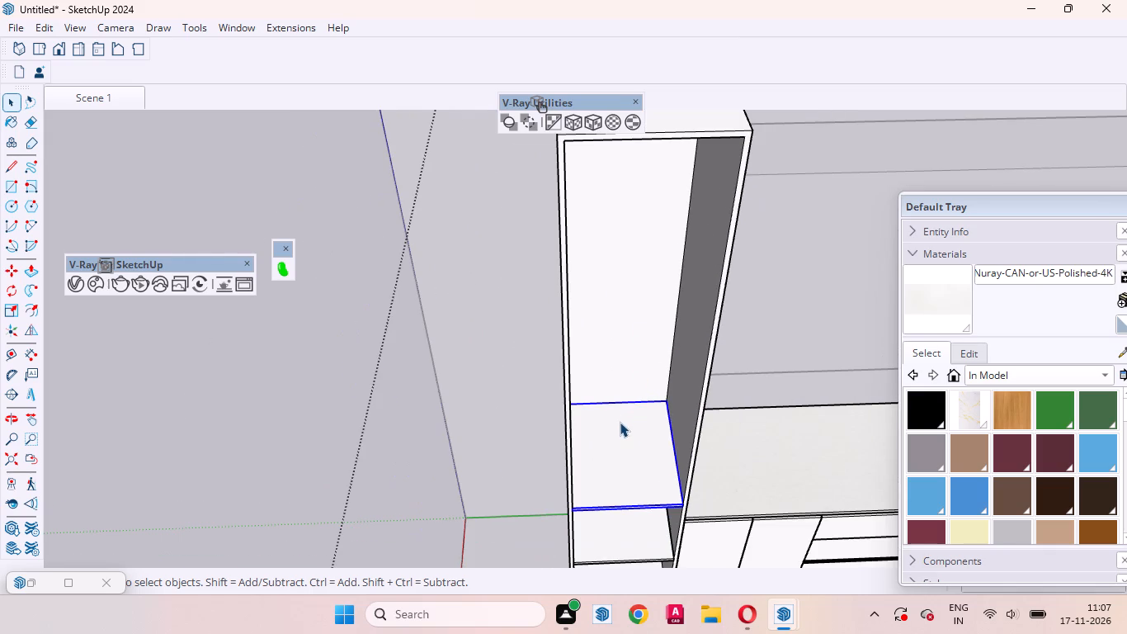
key(t)
scroll(587, 393, up, 8)
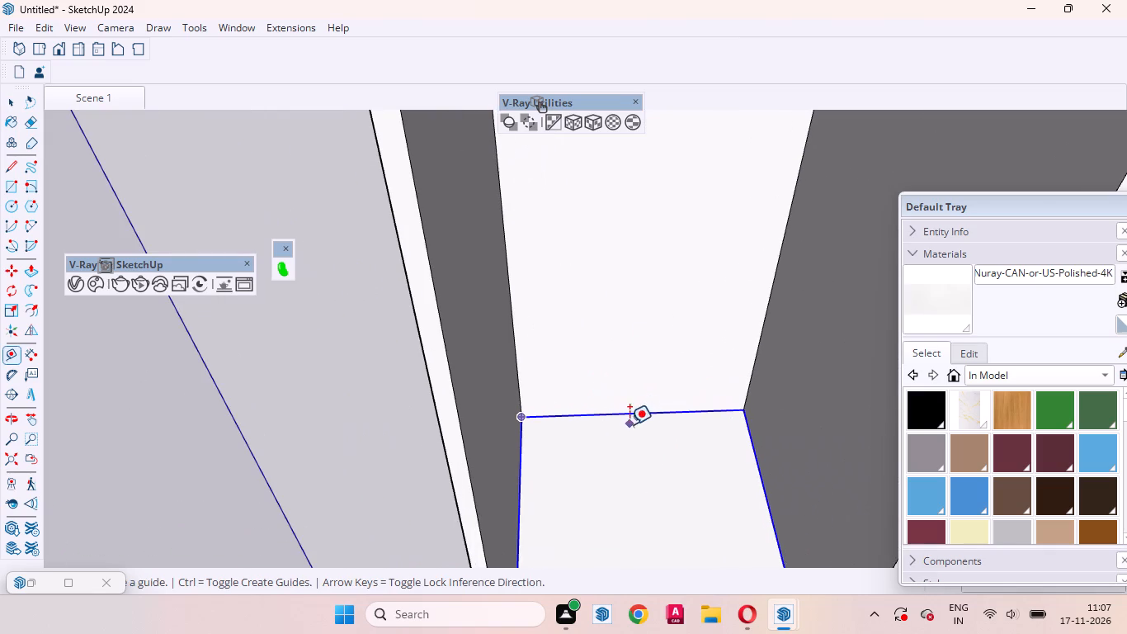
scroll(628, 438, down, 2)
click(624, 417)
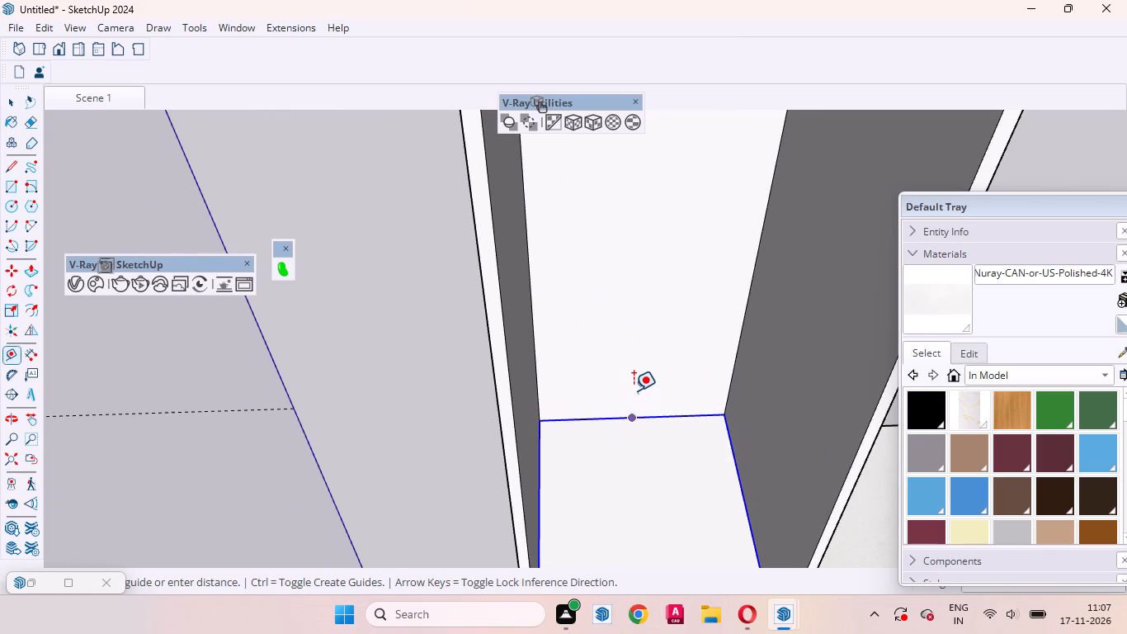
key(Up)
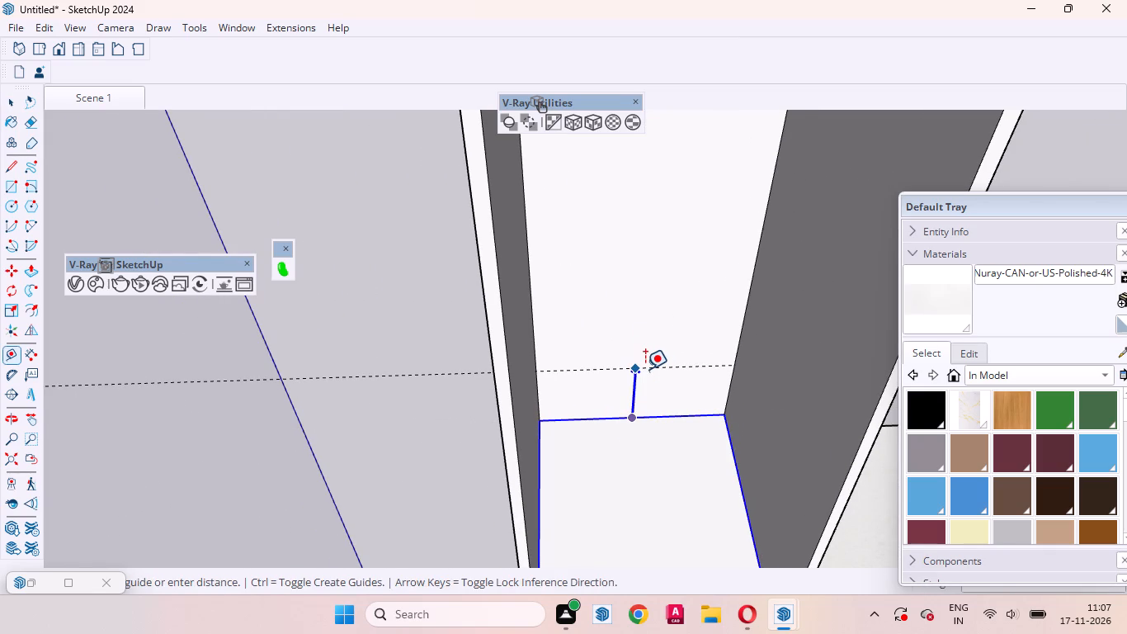
text(3mm)
key(Return)
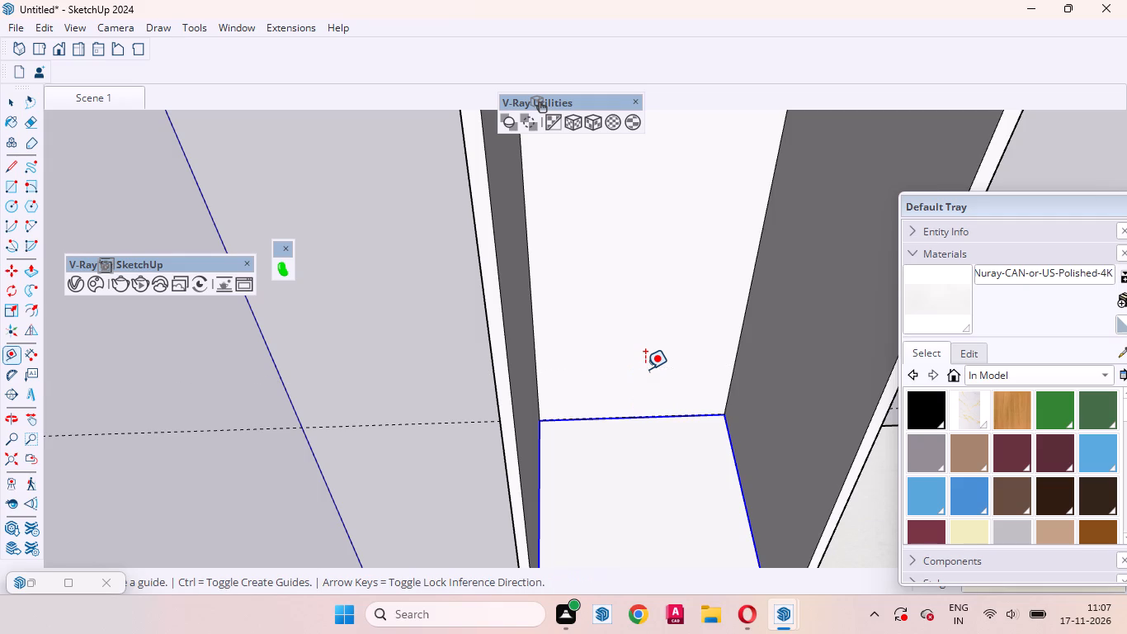
key(space)
Place a second guide 3 mm above the inner side edge of the tall unit's upper shelf.
scroll(663, 481, down, 3)
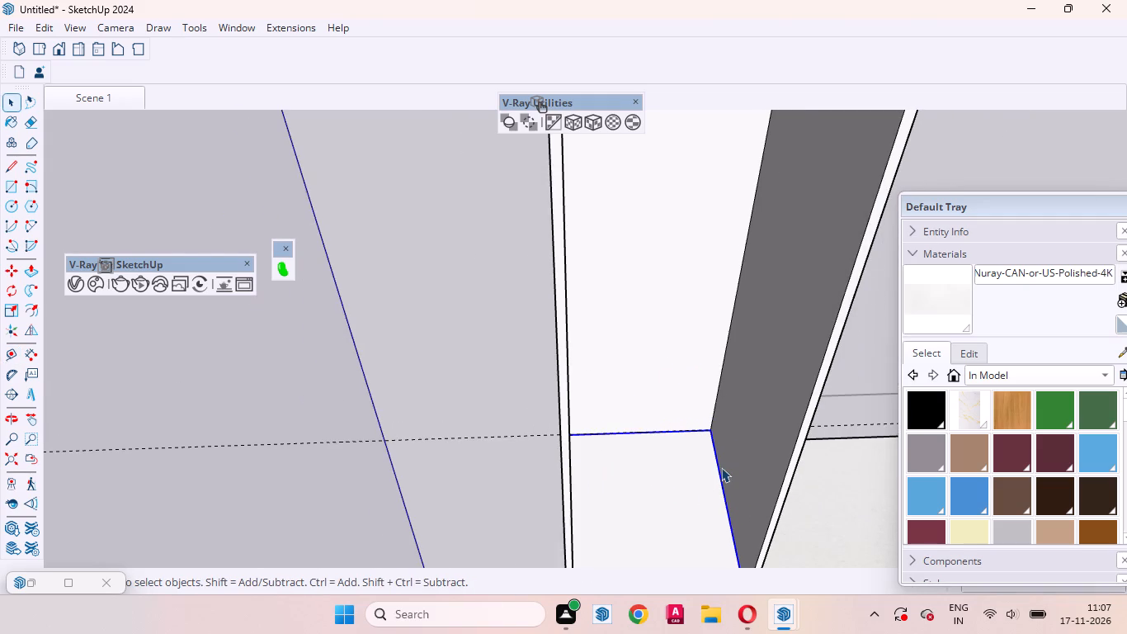
scroll(722, 467, up, 3)
middle_drag(670, 473, 759, 402)
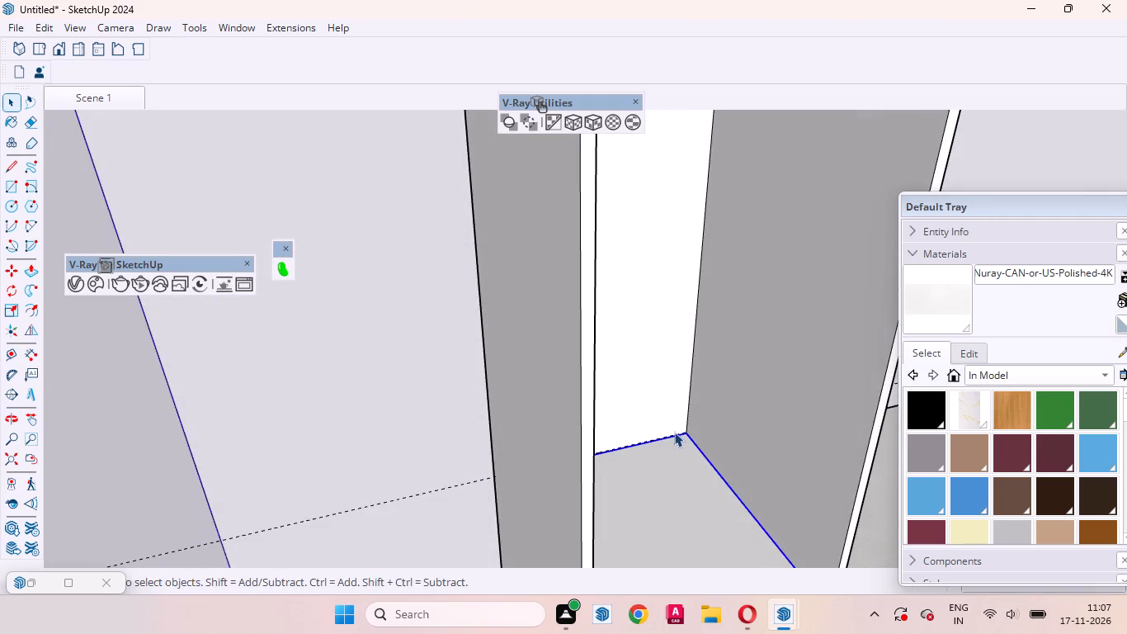
scroll(647, 447, down, 7)
scroll(699, 471, up, 3)
key(t)
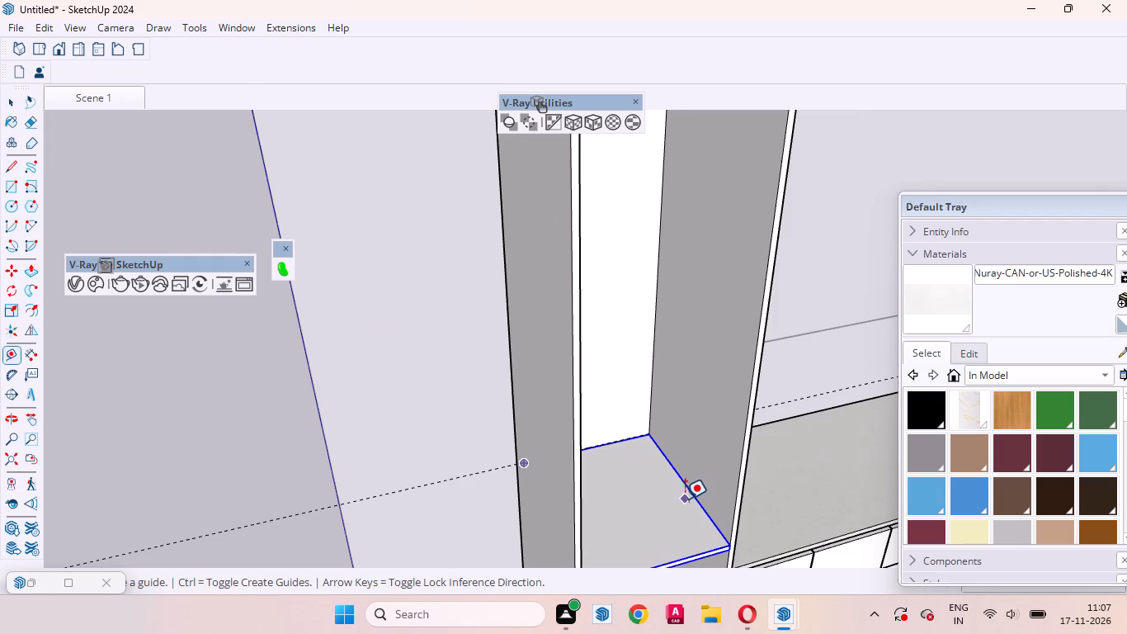
scroll(685, 499, up, 5)
click(696, 494)
text(3mm)
key(Return)
key(space)
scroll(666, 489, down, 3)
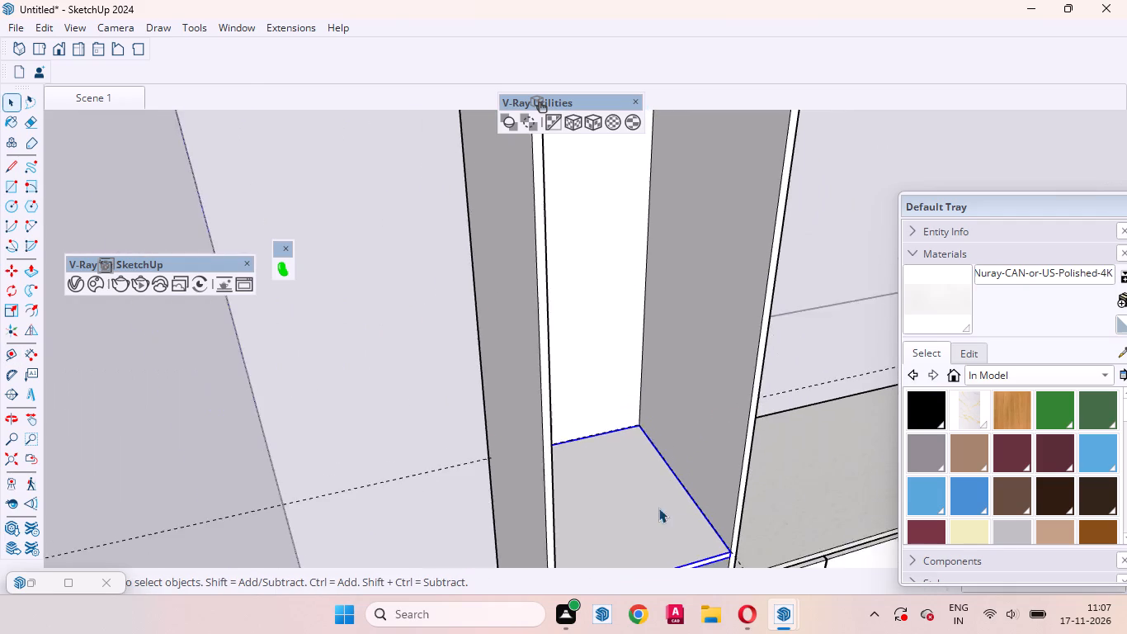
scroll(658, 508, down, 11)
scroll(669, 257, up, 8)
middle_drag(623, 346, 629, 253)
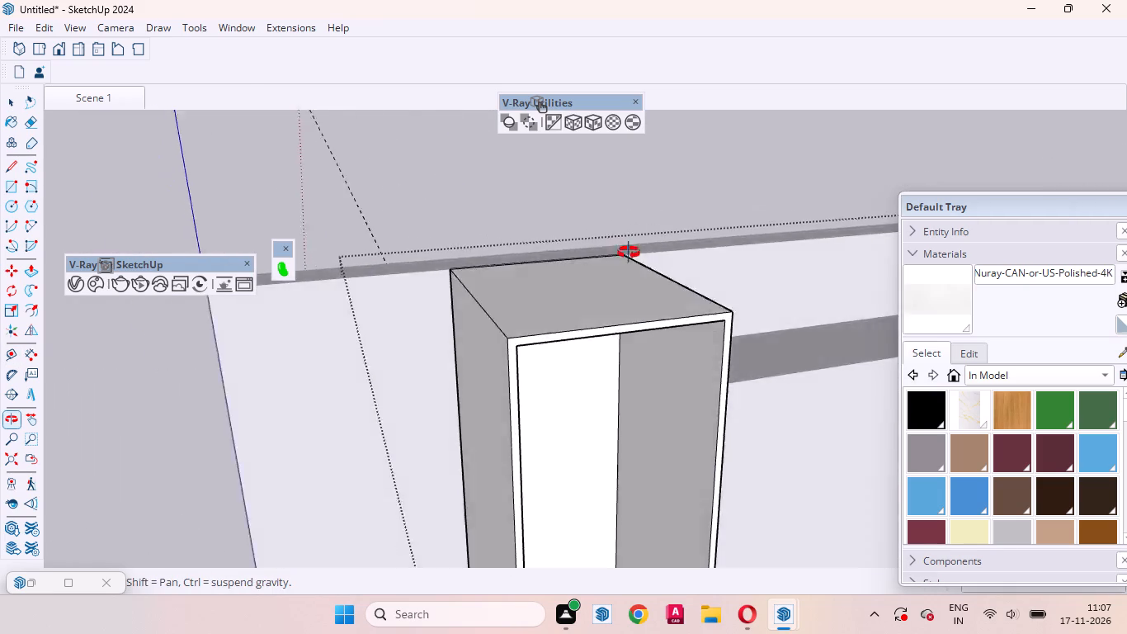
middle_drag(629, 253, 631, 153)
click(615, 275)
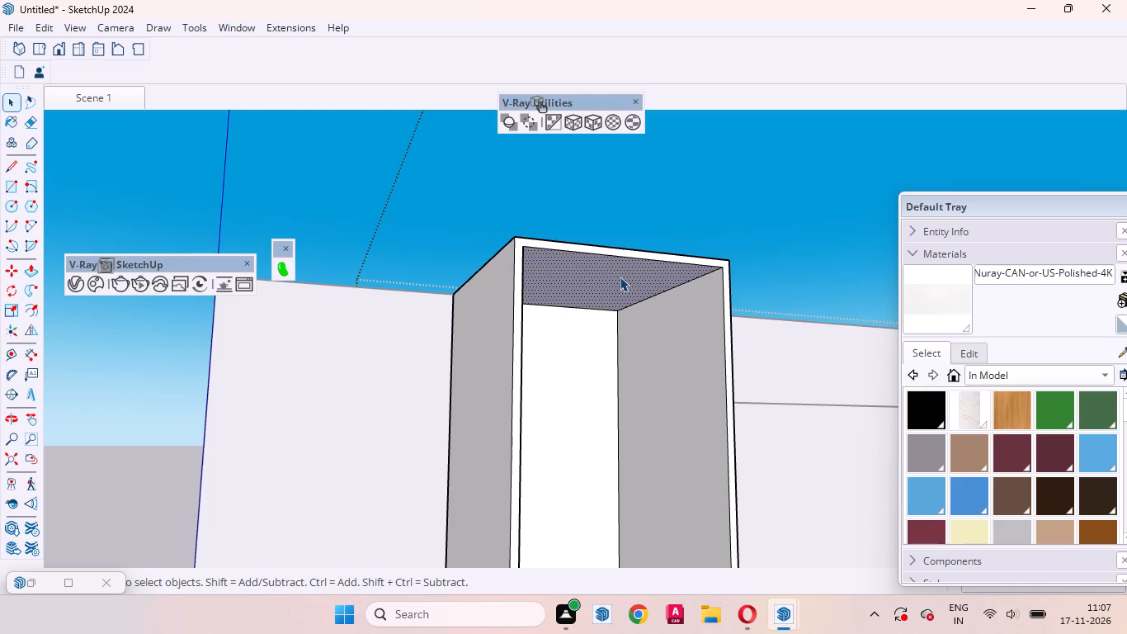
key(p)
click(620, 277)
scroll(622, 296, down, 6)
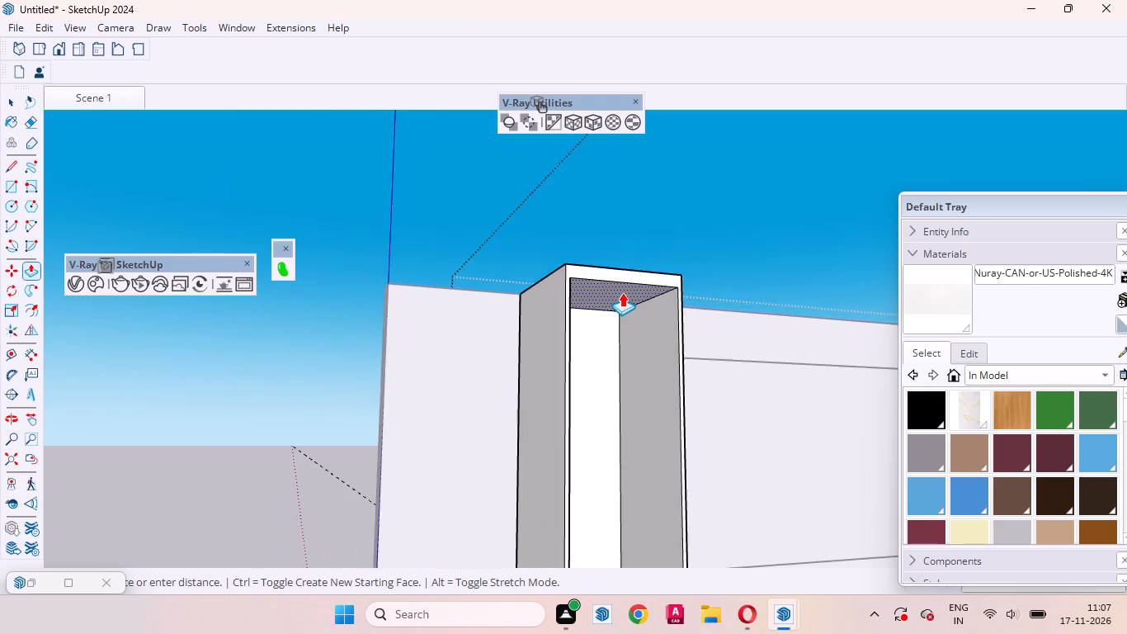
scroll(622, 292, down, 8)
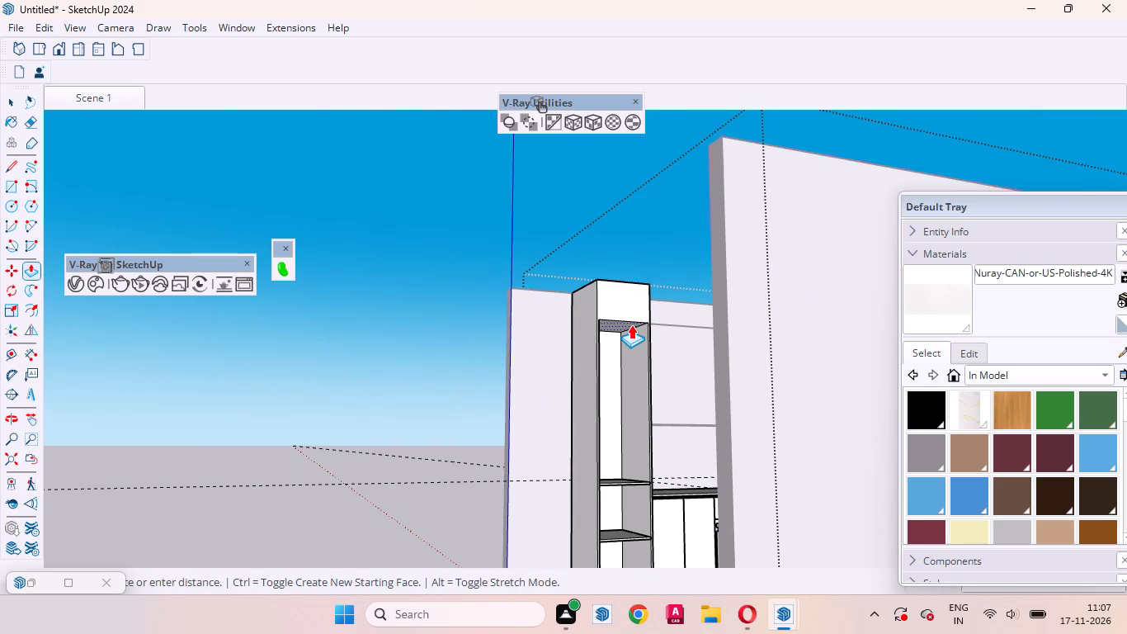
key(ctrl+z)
Push the tall unit's inner top face down to the guide 3 mm above the upper shelf.
scroll(623, 291, up, 7)
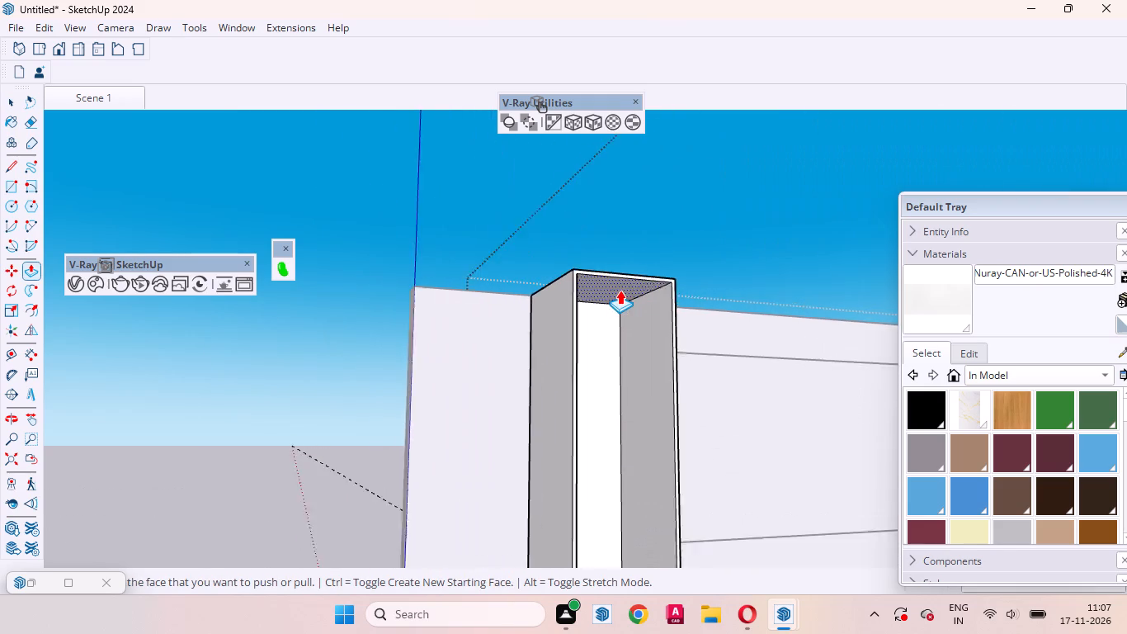
scroll(620, 290, up, 4)
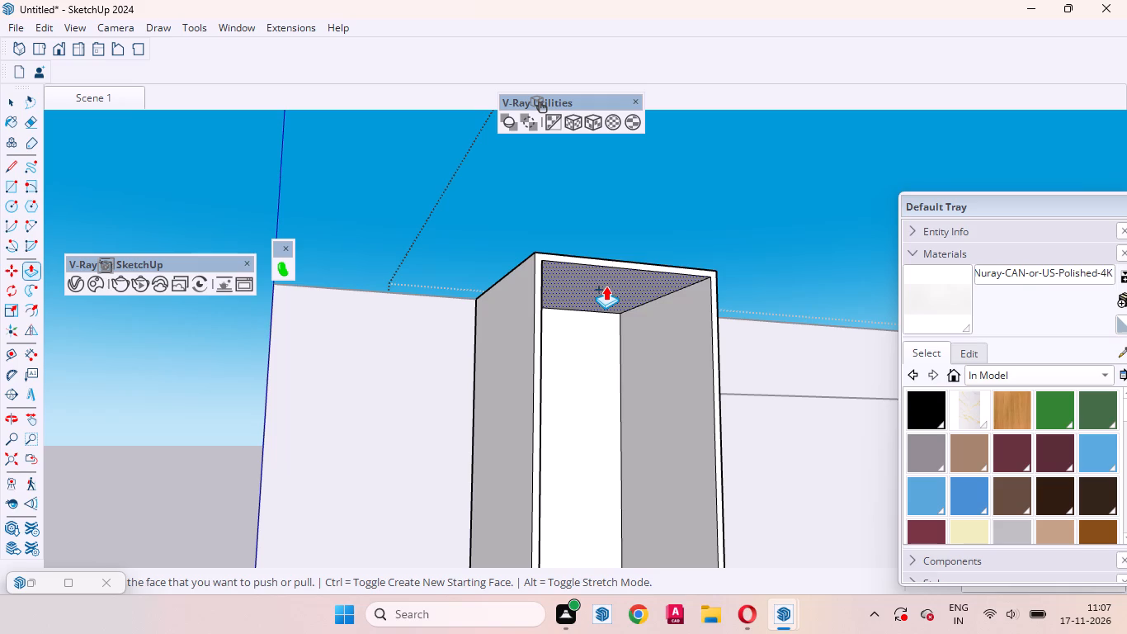
click(606, 286)
scroll(611, 310, down, 13)
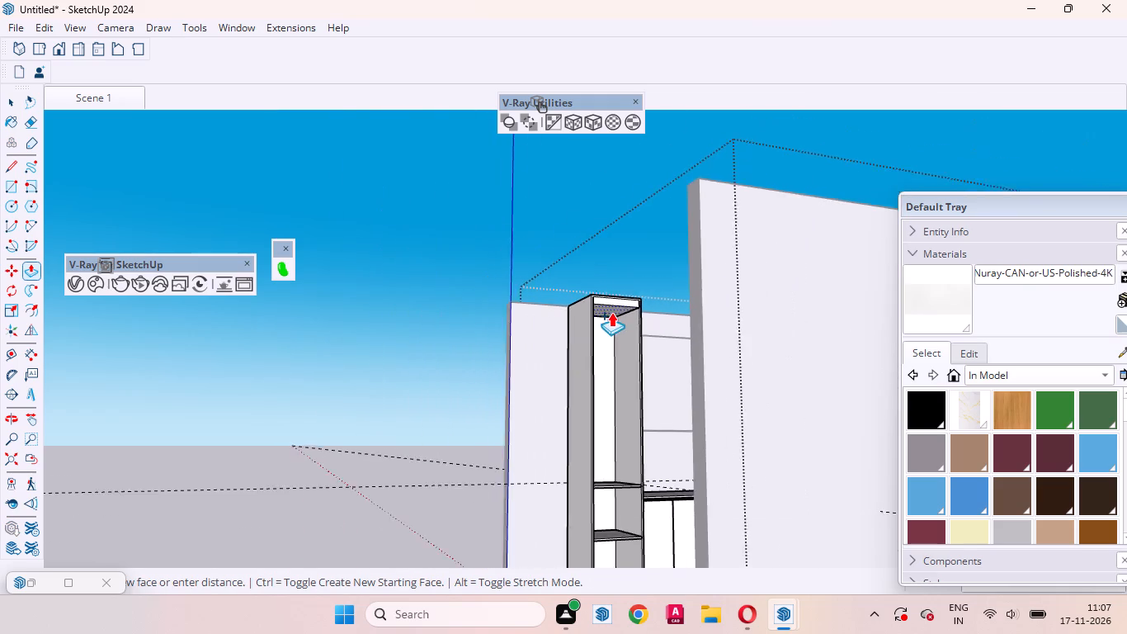
scroll(611, 312, down, 1)
scroll(629, 436, up, 3)
middle_drag(629, 436, 630, 499)
scroll(630, 502, up, 3)
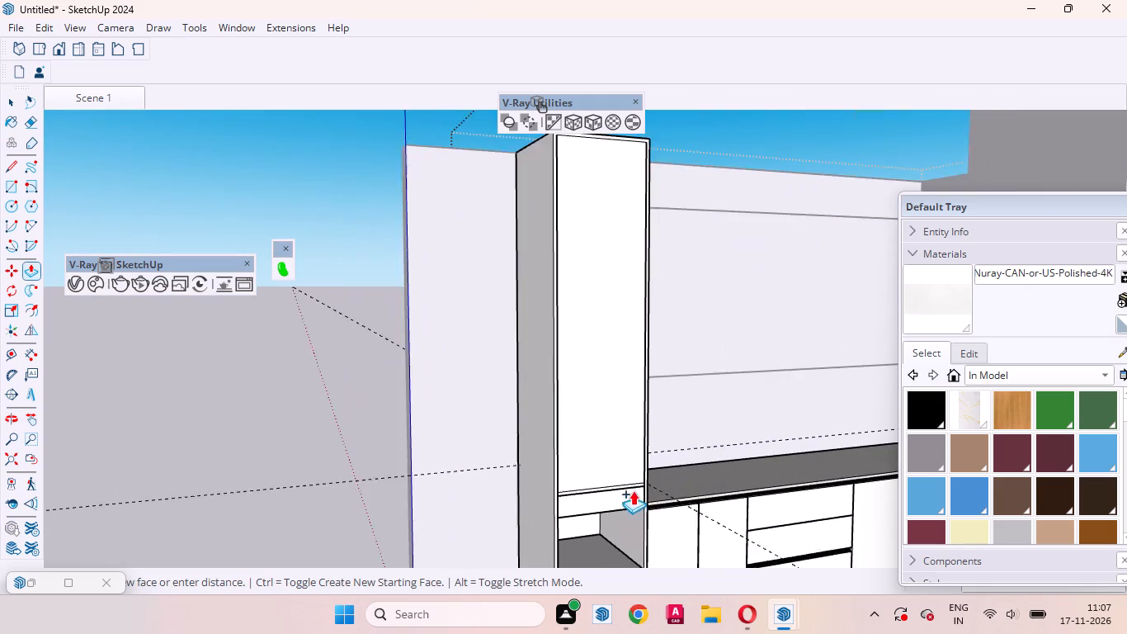
scroll(633, 490, up, 17)
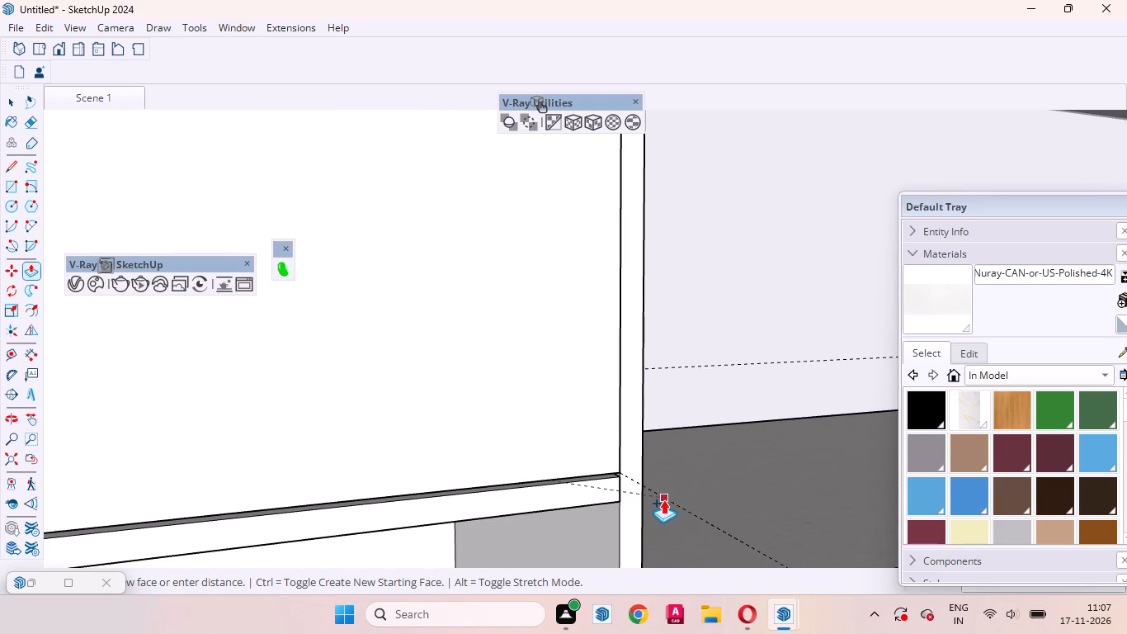
click(663, 499)
key(space)
Leave the base cabinet group, return to the Scene 1 view and examine the kitchen around the tall unit.
scroll(765, 392, down, 9)
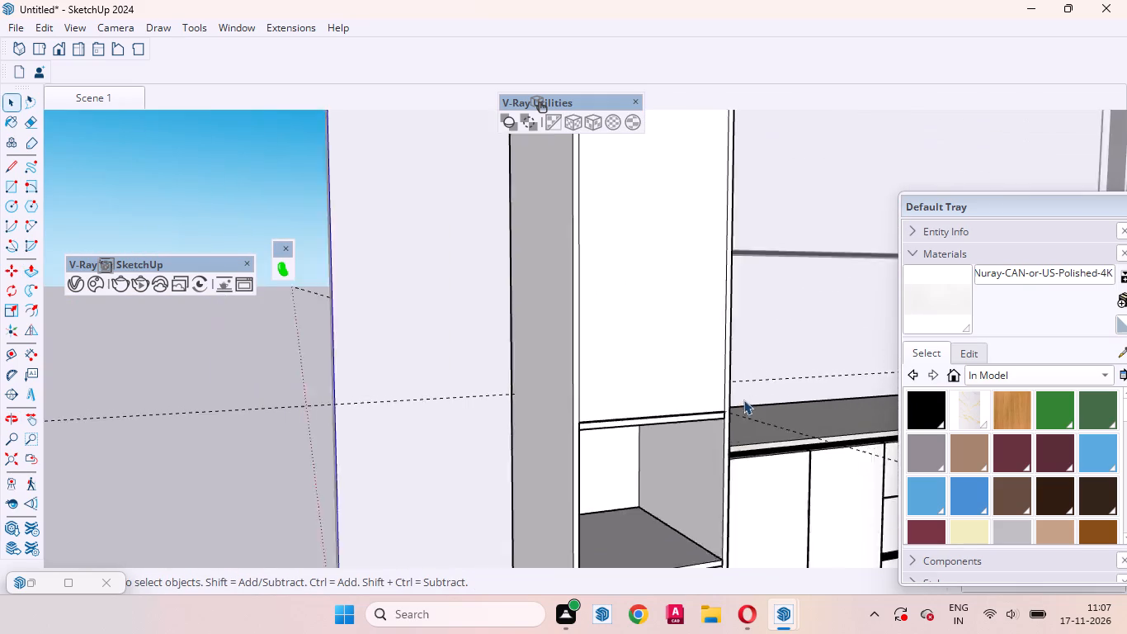
scroll(743, 400, down, 16)
middle_drag(696, 365, 774, 489)
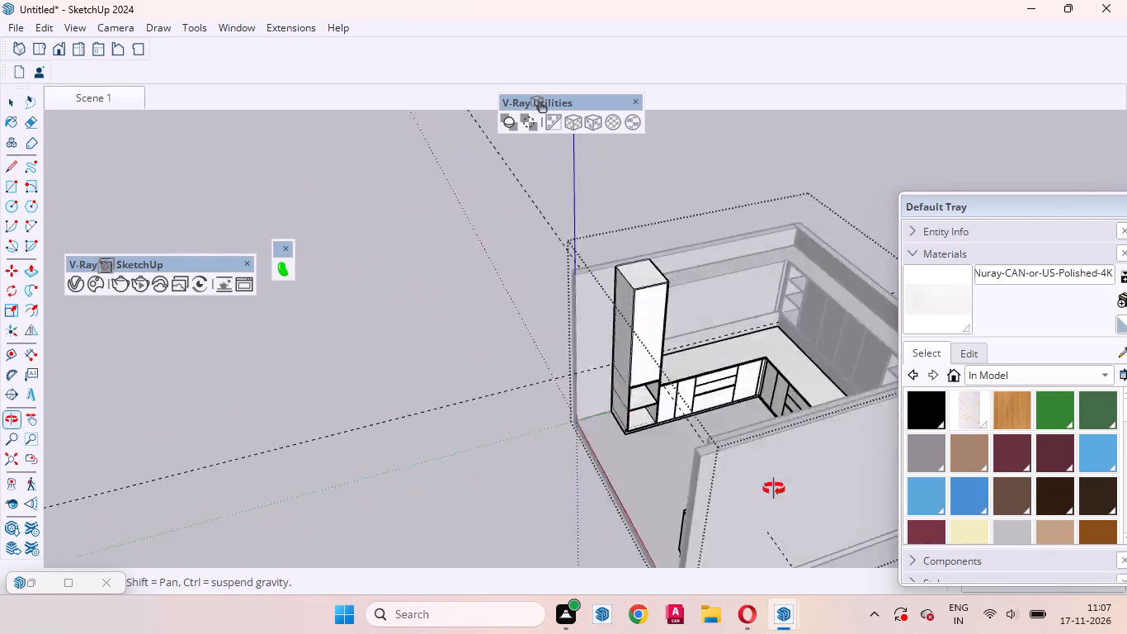
middle_drag(774, 489, 990, 365)
click(400, 338)
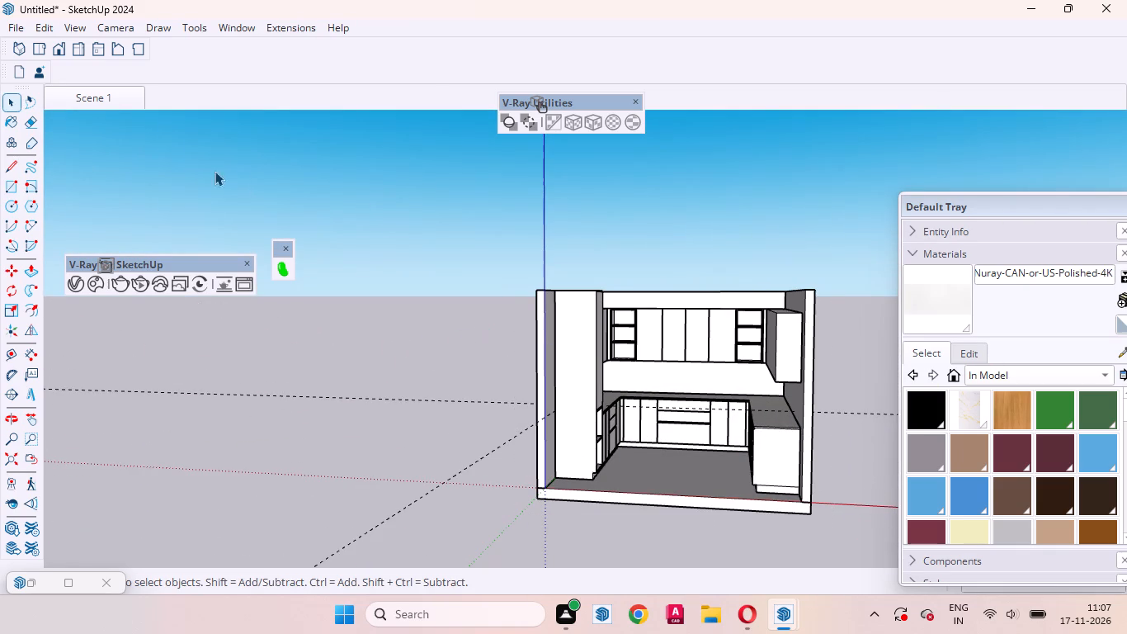
click(101, 102)
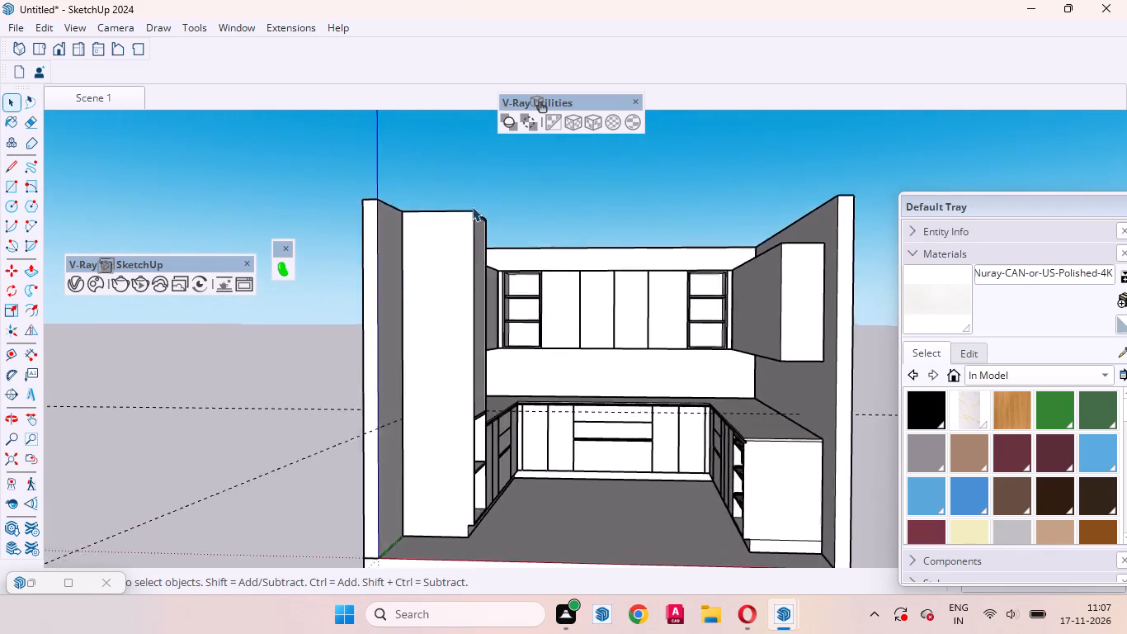
middle_drag(630, 272, 512, 351)
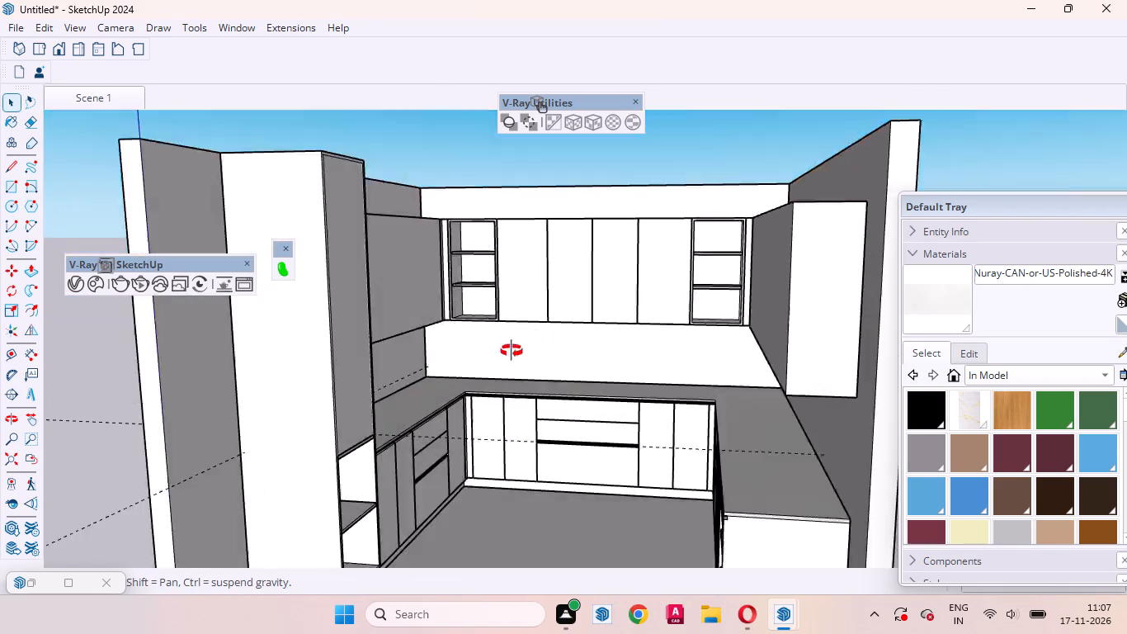
middle_drag(512, 351, 462, 386)
Select the base cabinet group at the tall unit's closed front, just above the open shelves.
scroll(771, 268, down, 7)
scroll(777, 271, up, 11)
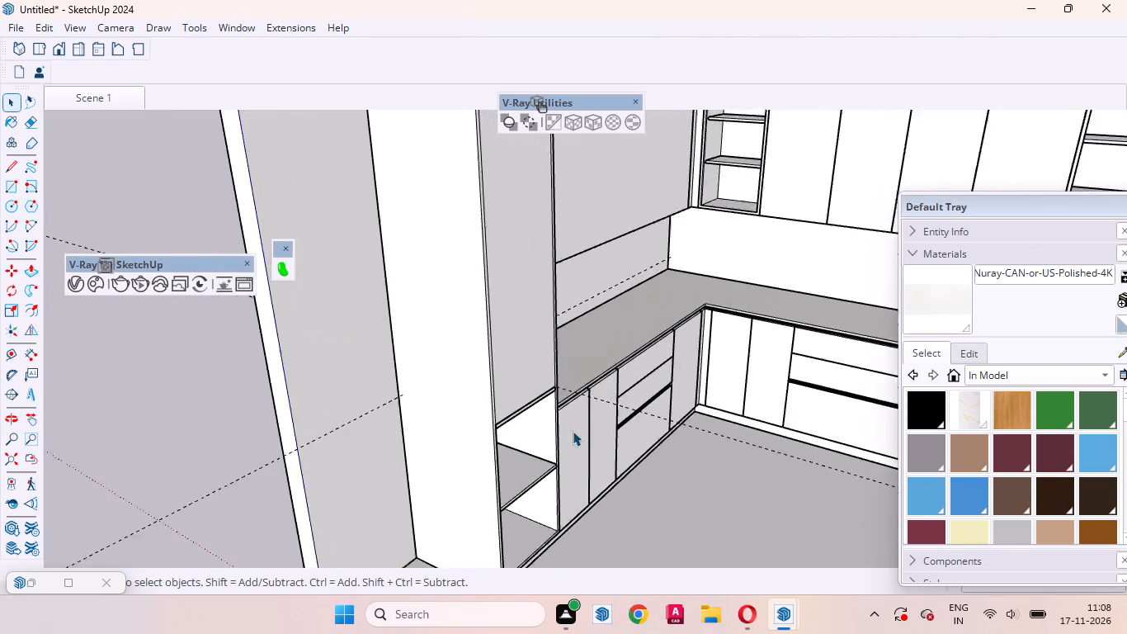
scroll(573, 431, up, 6)
middle_drag(547, 352, 261, 425)
click(570, 286)
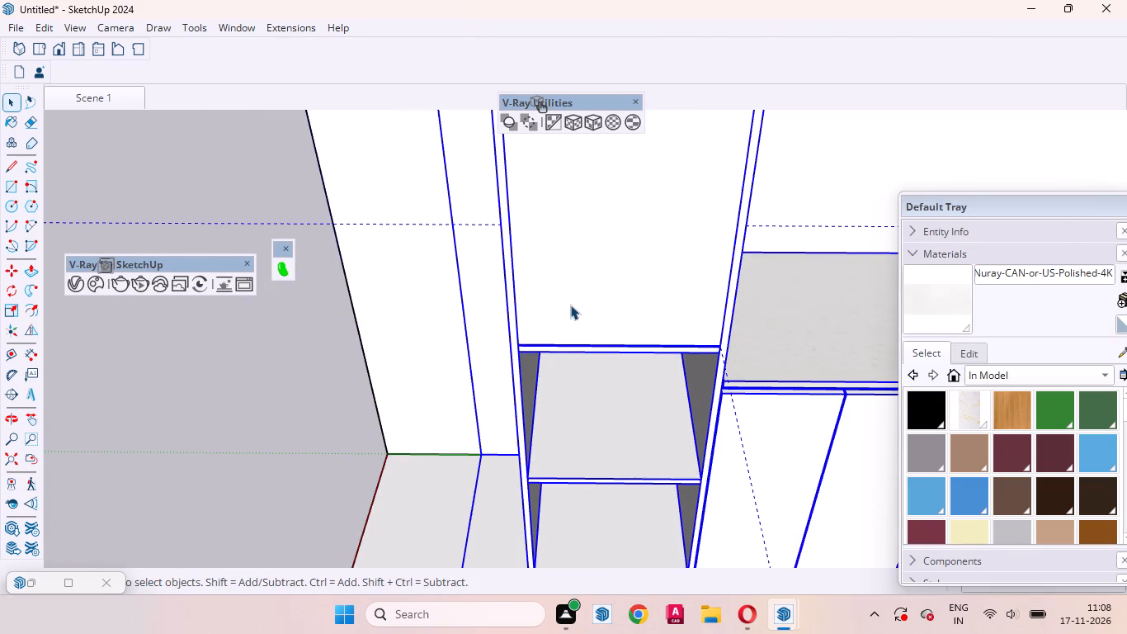
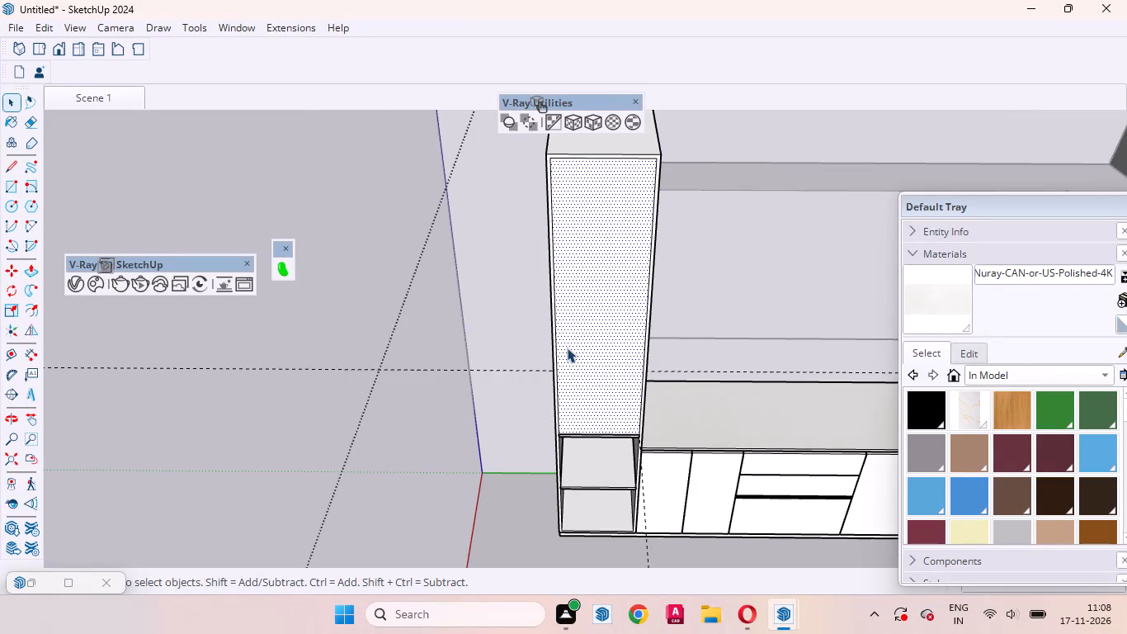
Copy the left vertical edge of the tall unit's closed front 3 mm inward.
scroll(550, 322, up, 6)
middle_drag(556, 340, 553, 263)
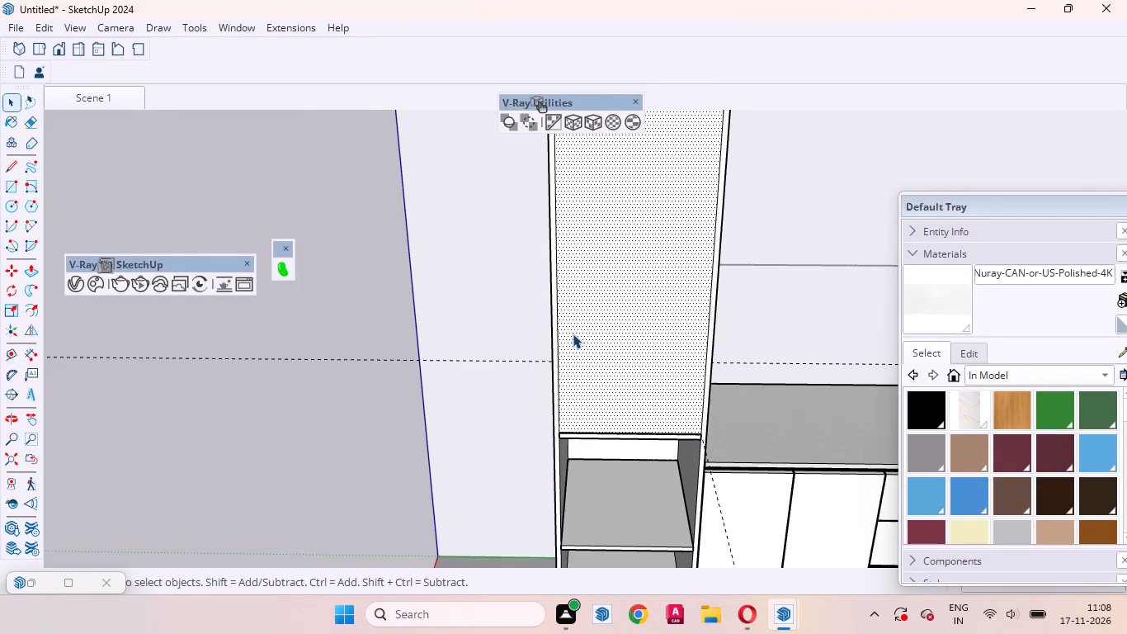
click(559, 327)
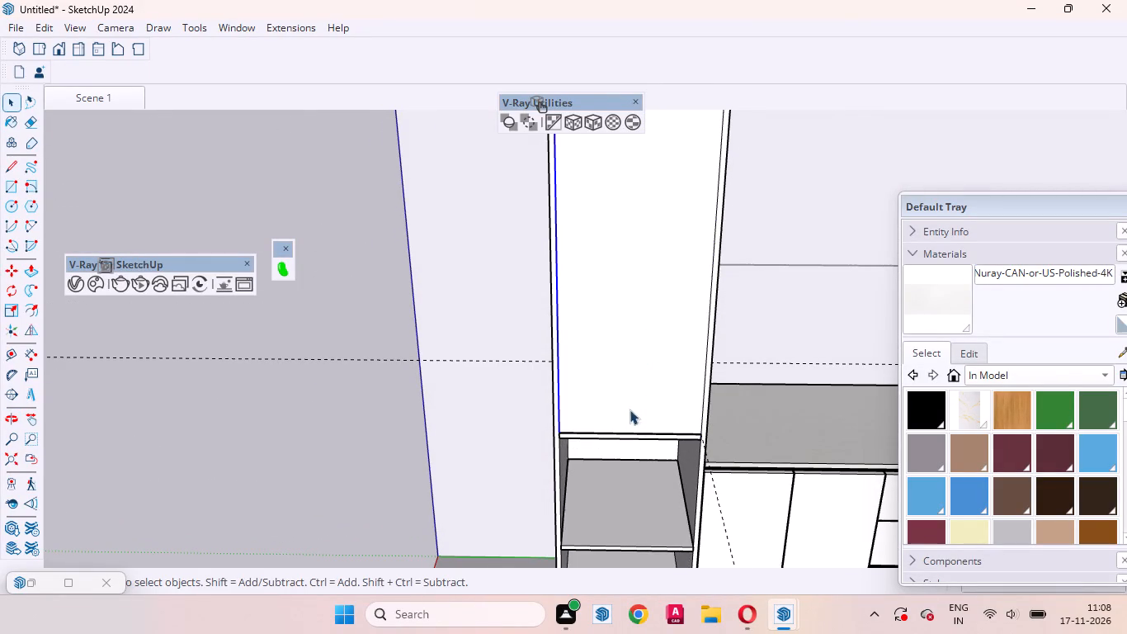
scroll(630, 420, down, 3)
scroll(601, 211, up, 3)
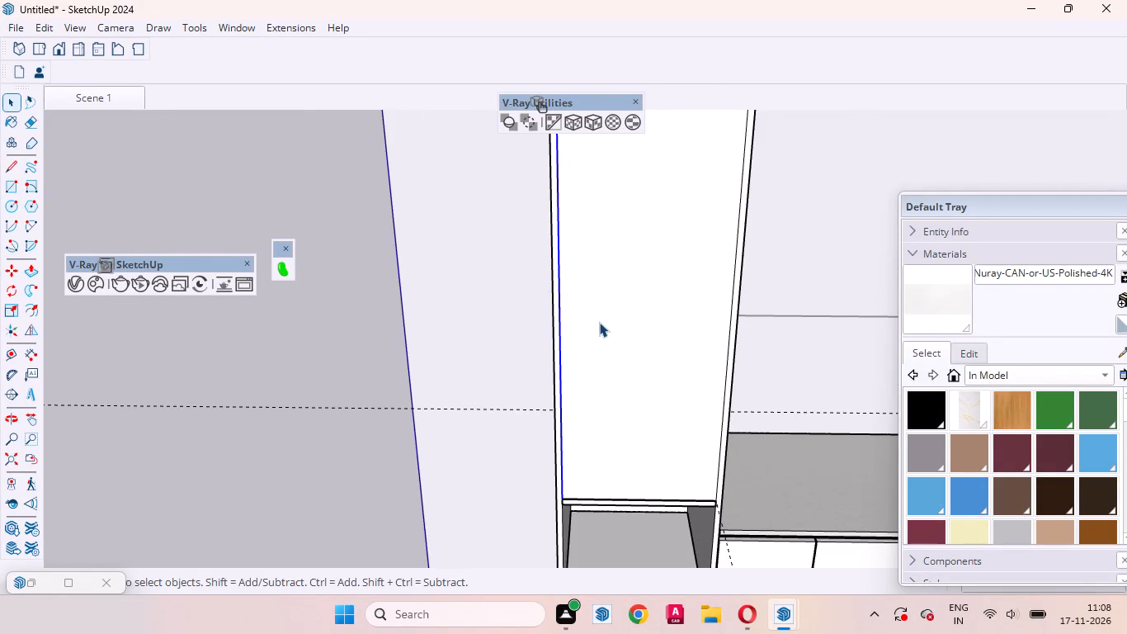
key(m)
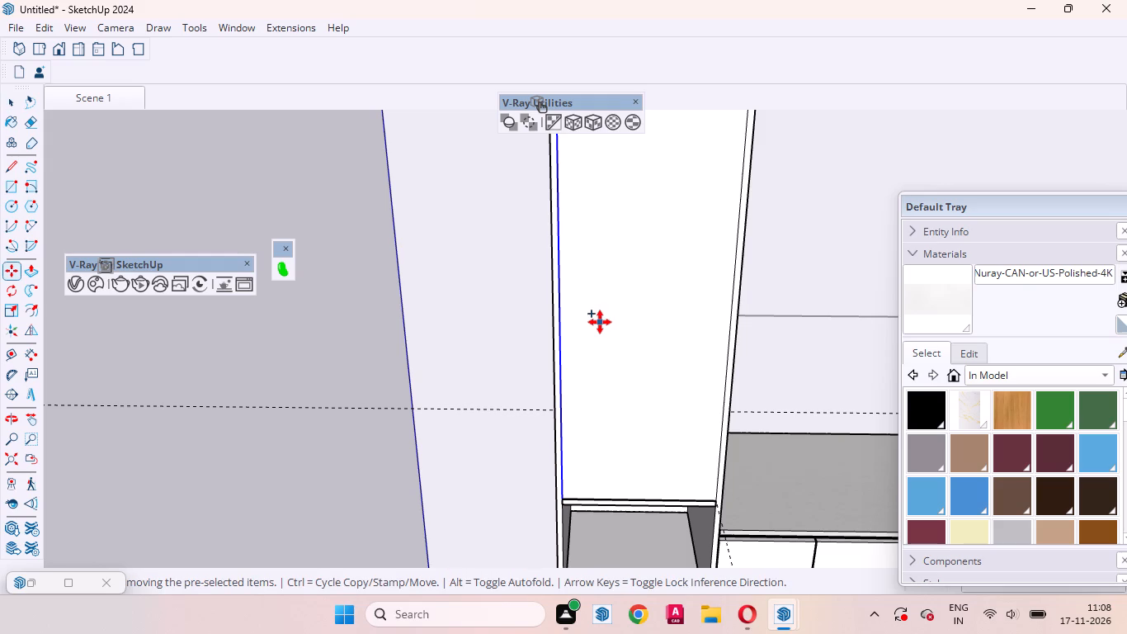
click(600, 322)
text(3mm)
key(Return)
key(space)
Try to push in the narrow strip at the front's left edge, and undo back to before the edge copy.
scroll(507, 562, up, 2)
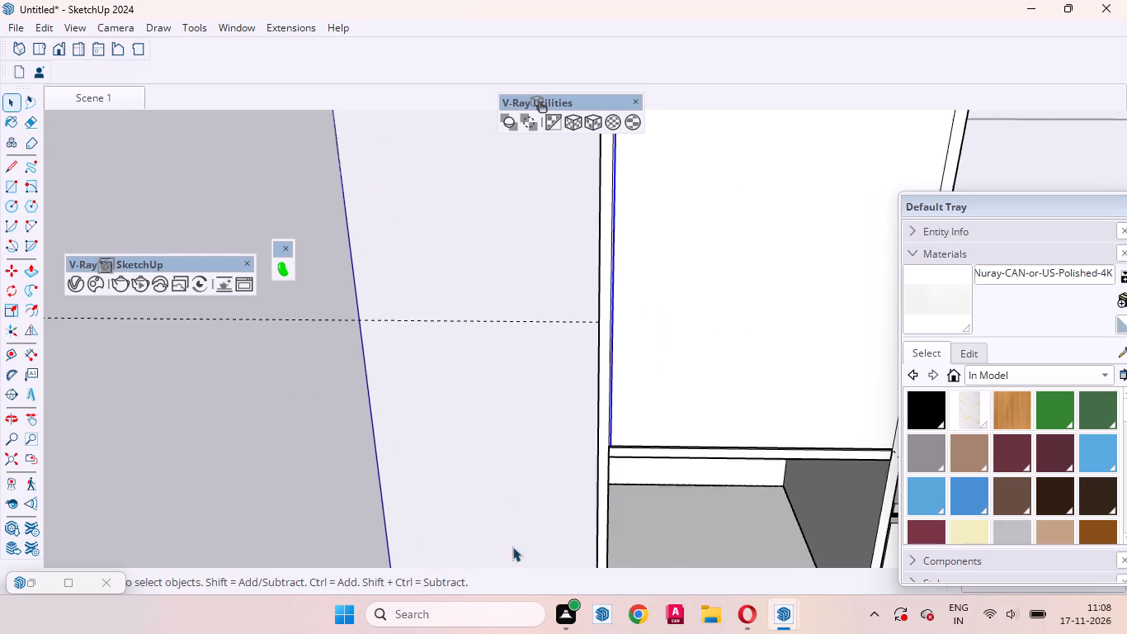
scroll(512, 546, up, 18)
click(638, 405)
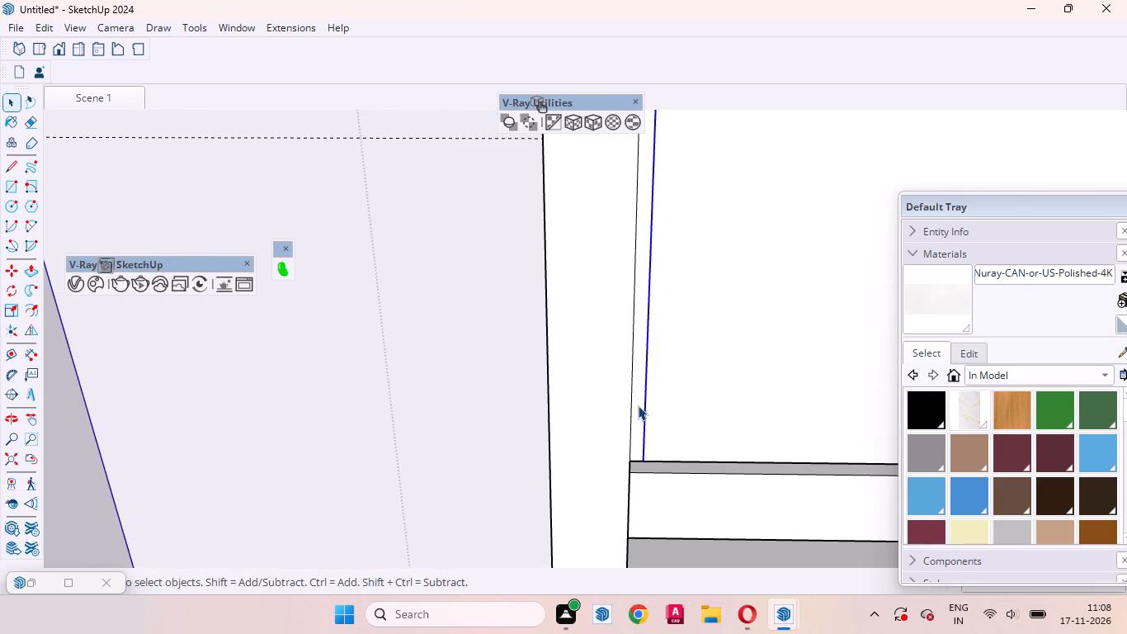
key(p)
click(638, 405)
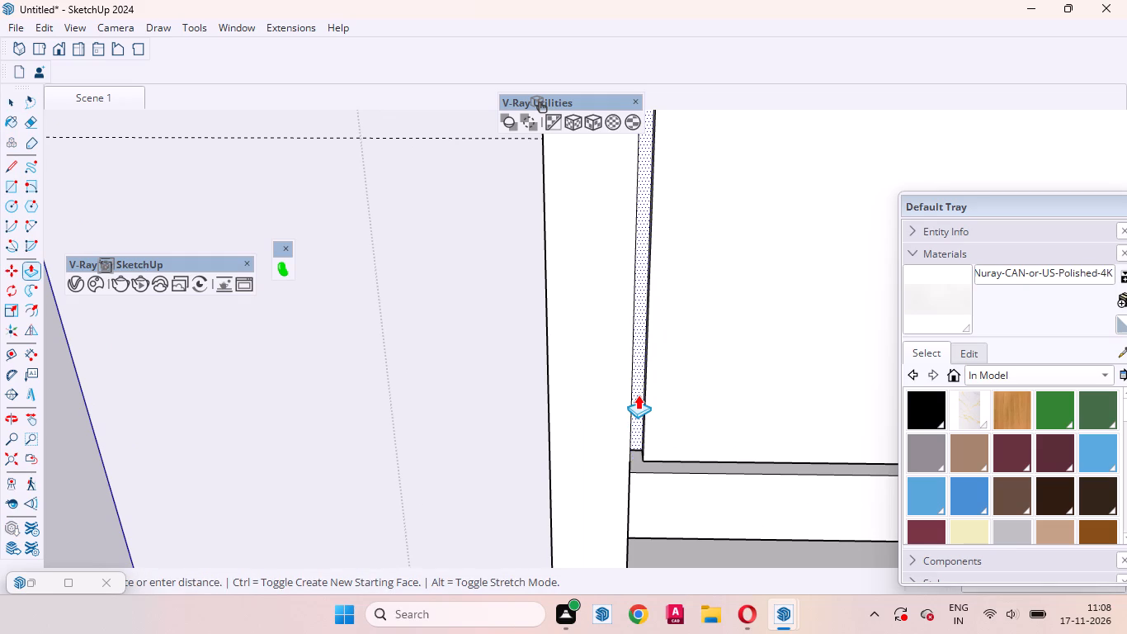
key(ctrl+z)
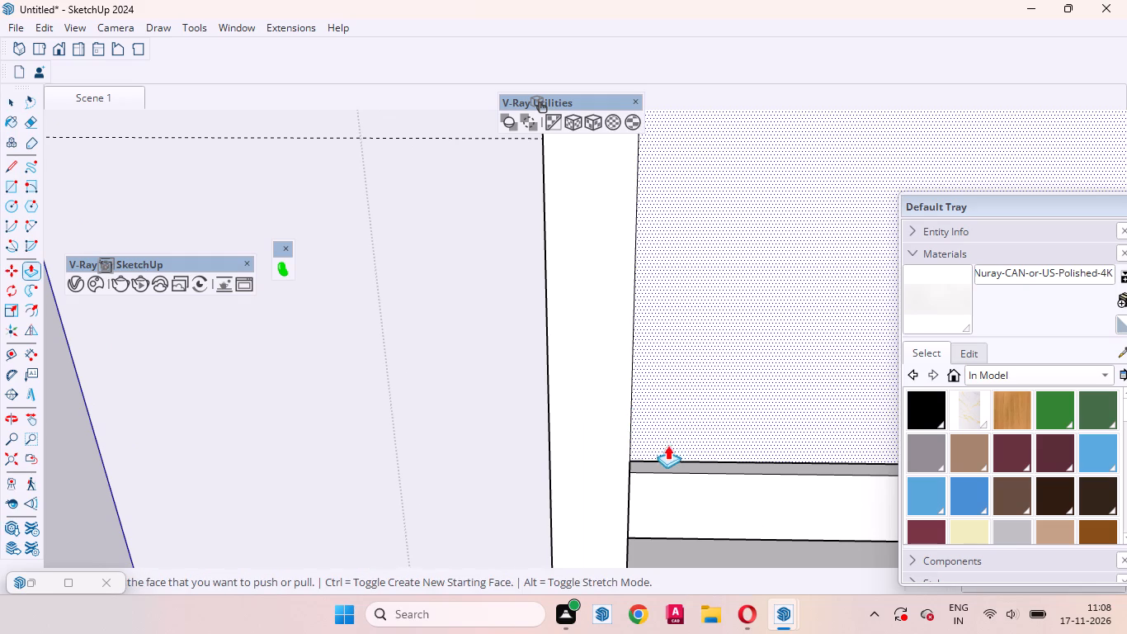
Copy the left vertical edge of the tall unit's closed front 3 mm inward to mark a gap strip.
key(space)
click(630, 399)
key(m)
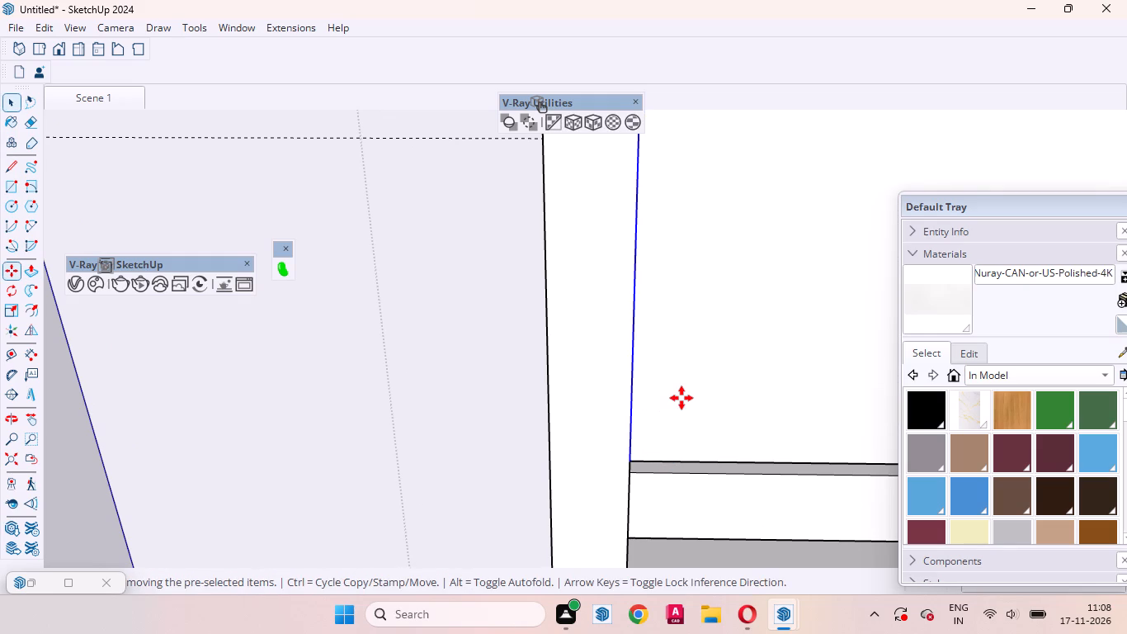
click(677, 398)
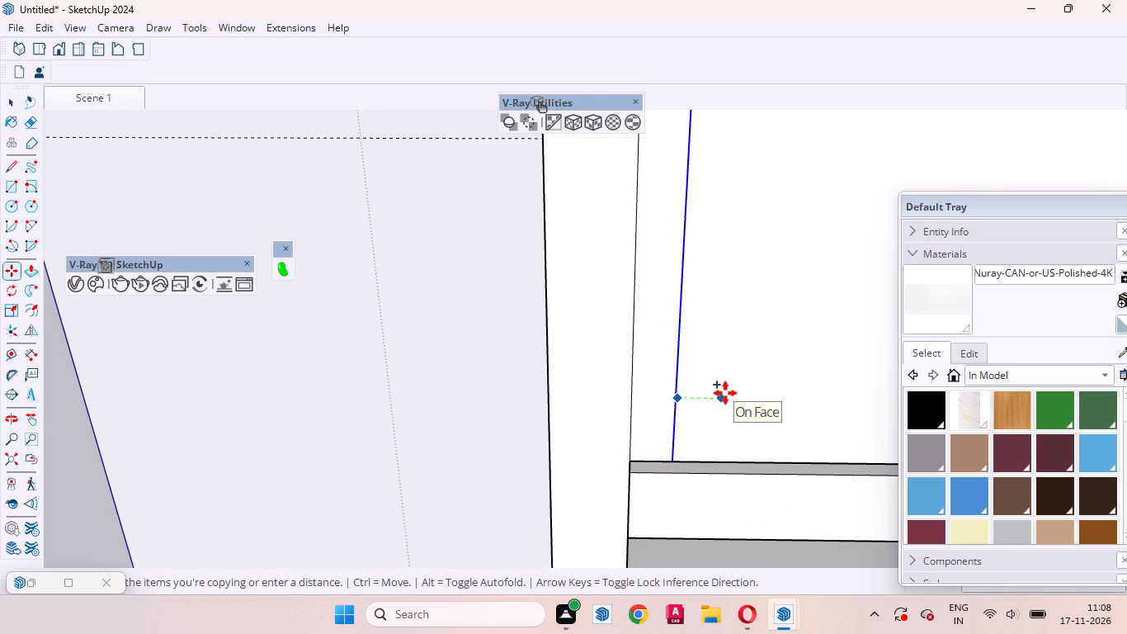
text(3mm)
key(Return)
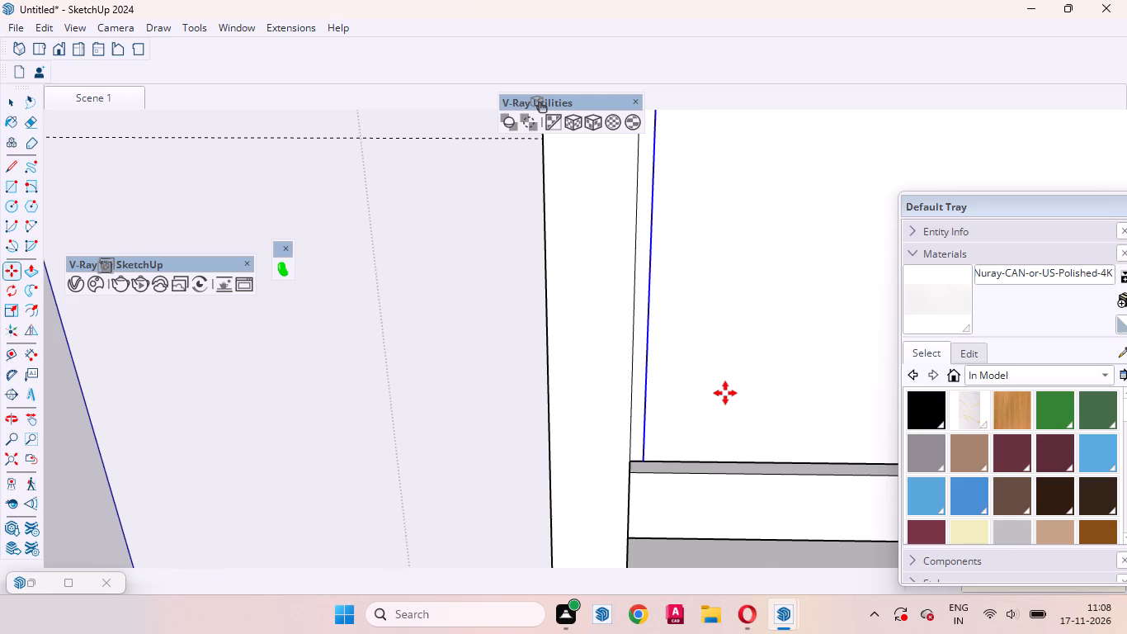
key(space)
click(694, 407)
Copy the right vertical edge of the tall unit's closed front 3 mm inward.
scroll(512, 474, down, 12)
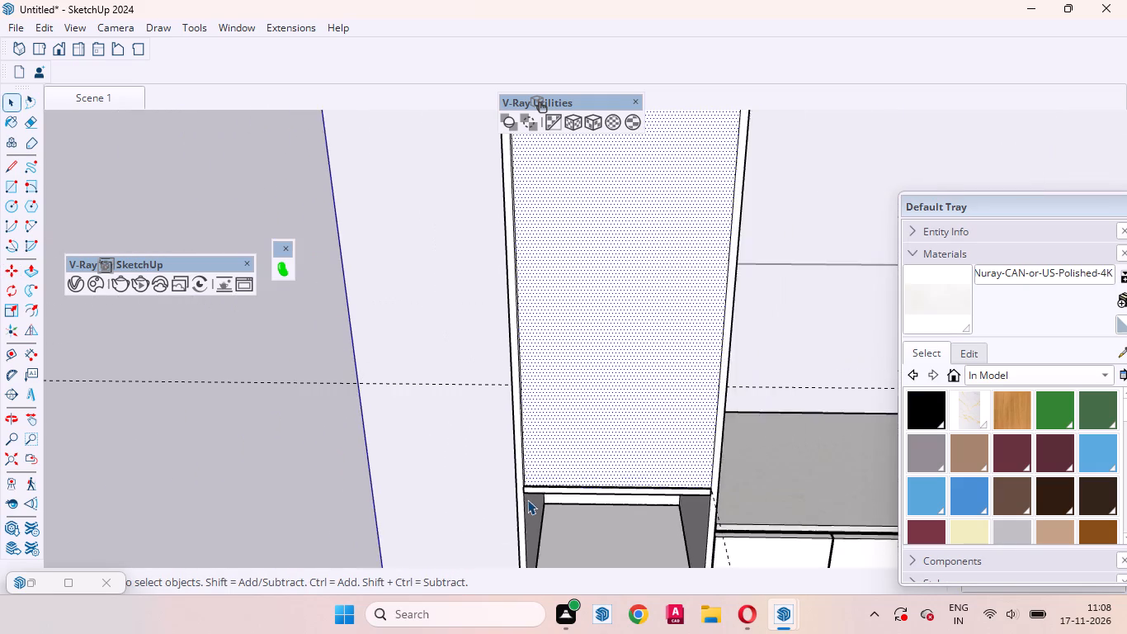
scroll(527, 499, down, 6)
scroll(638, 411, up, 8)
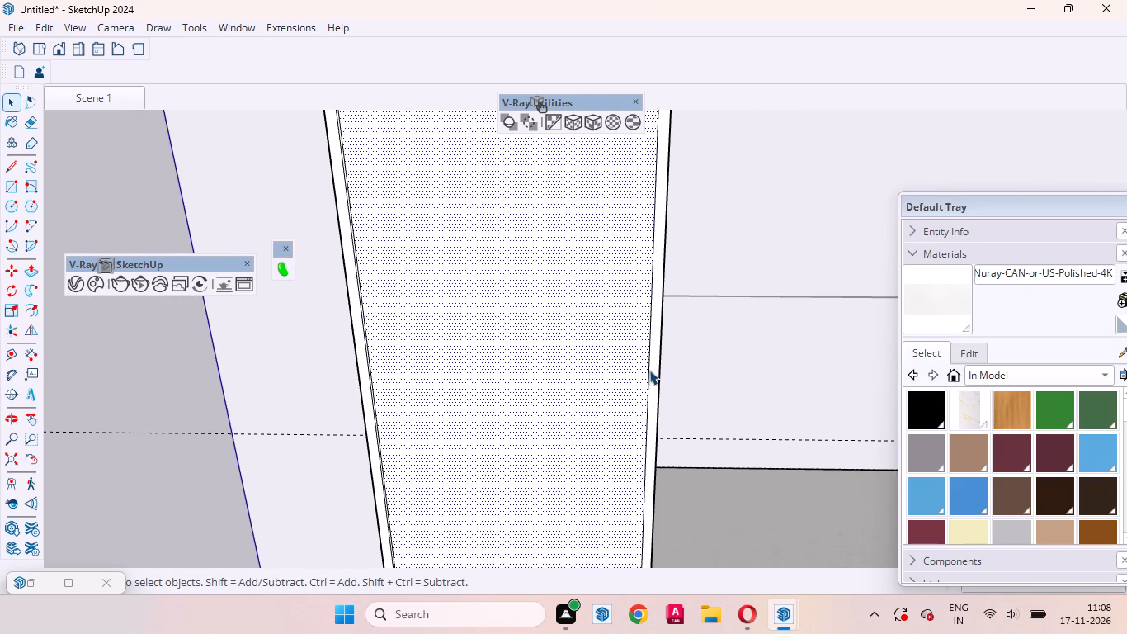
click(648, 367)
key(m)
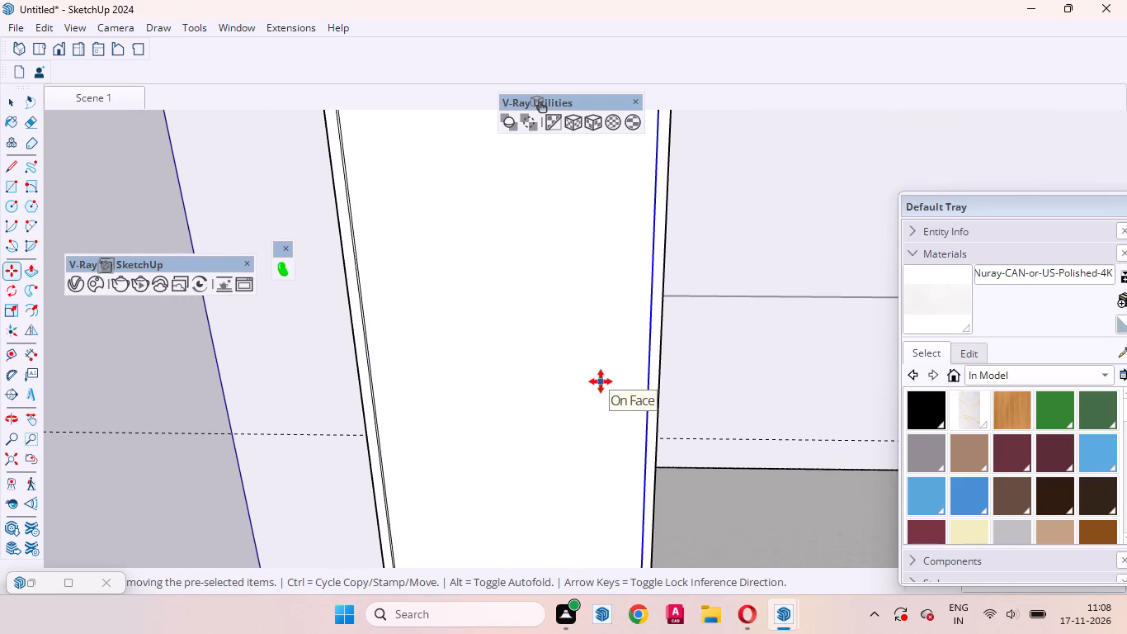
click(601, 381)
text(3mm)
key(Return)
key(space)
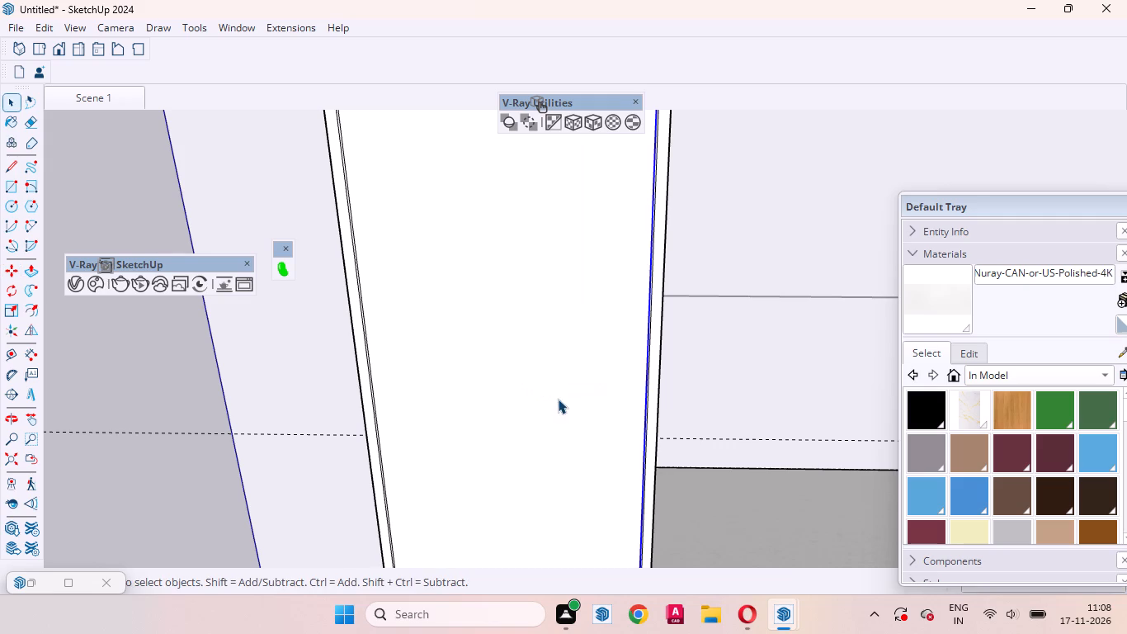
click(558, 398)
Copy the top edge of the tall unit's closed front 3 mm downward.
scroll(698, 472, down, 12)
scroll(649, 337, up, 4)
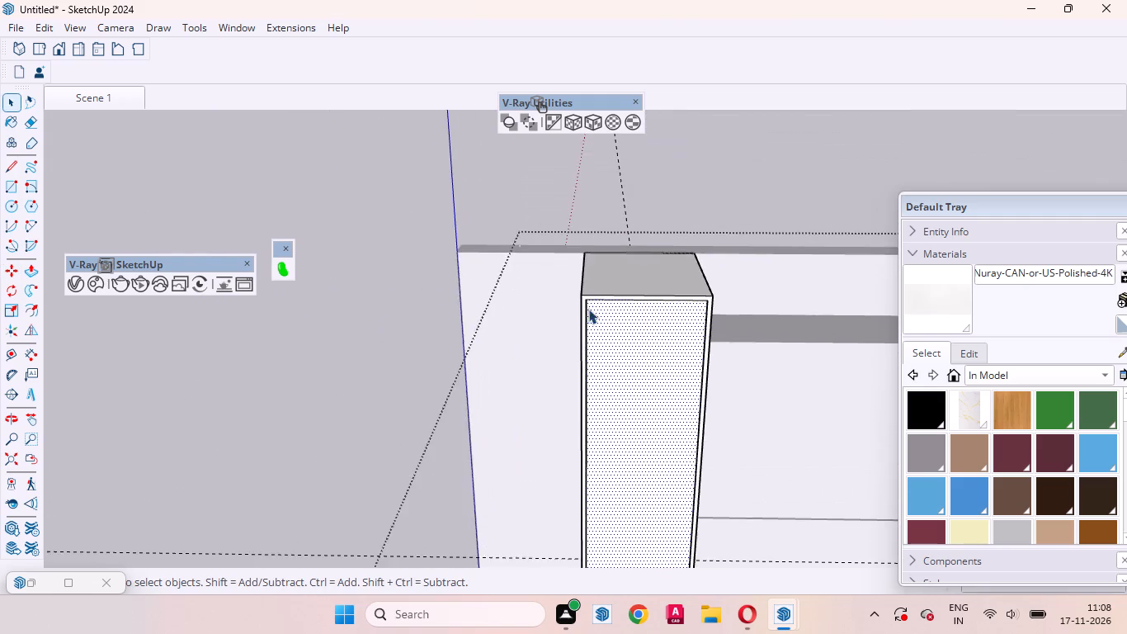
scroll(588, 309, up, 10)
click(616, 292)
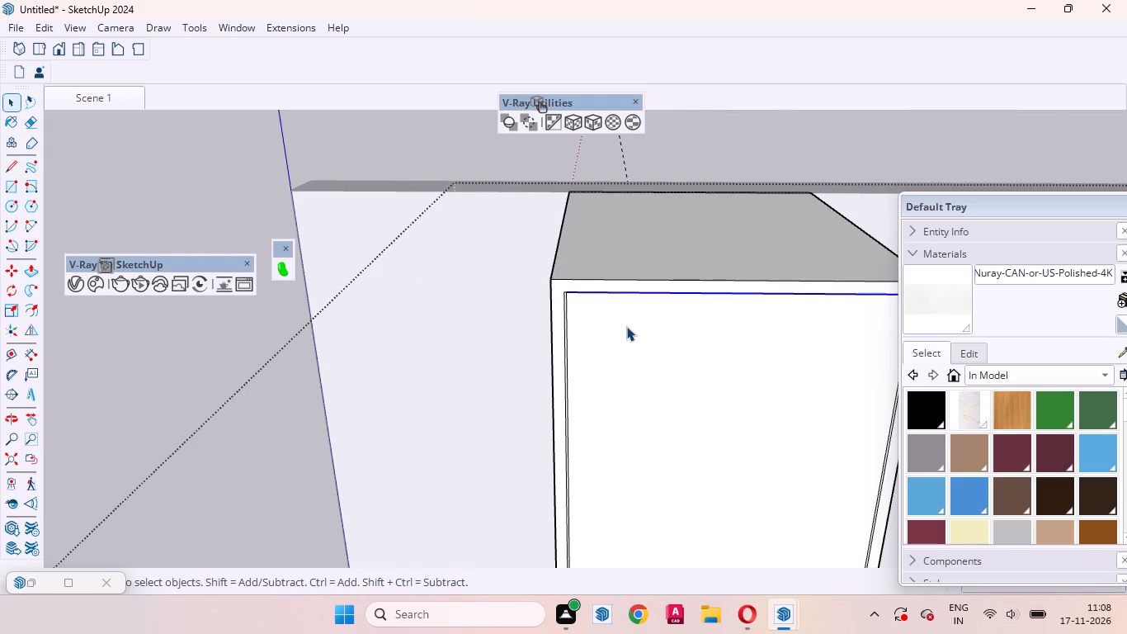
key(m)
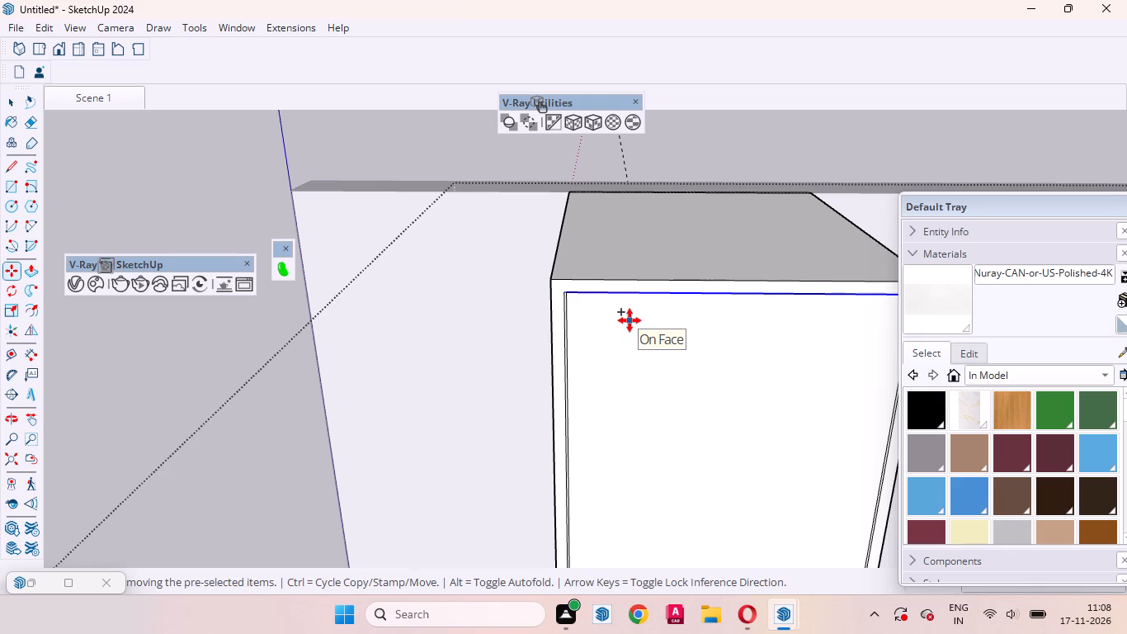
click(630, 320)
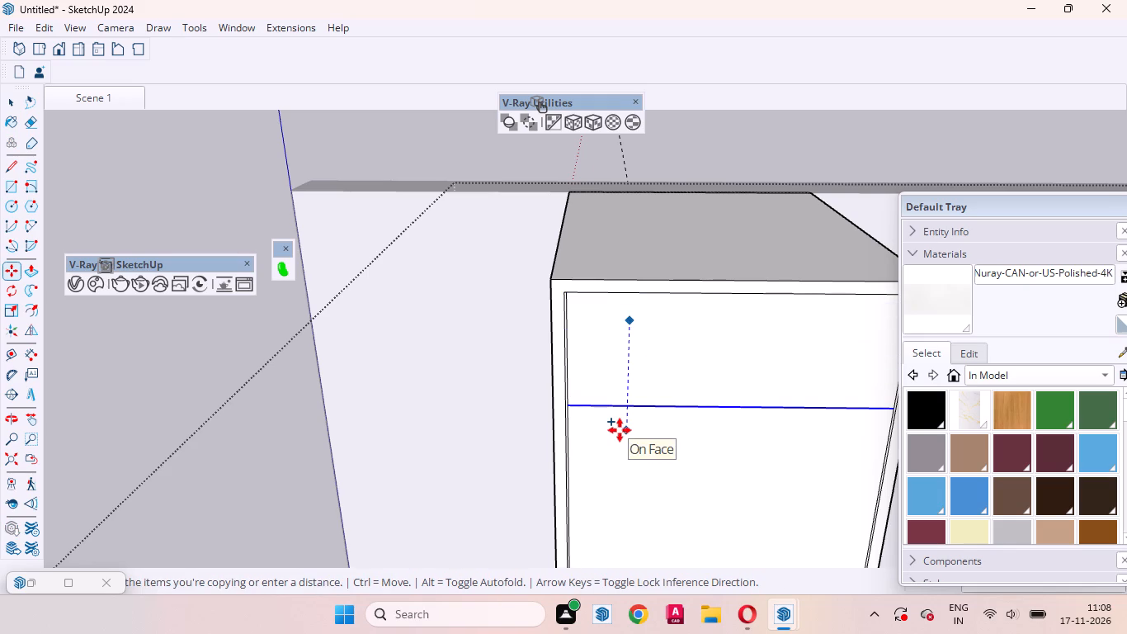
text(3mm)
key(Return)
key(space)
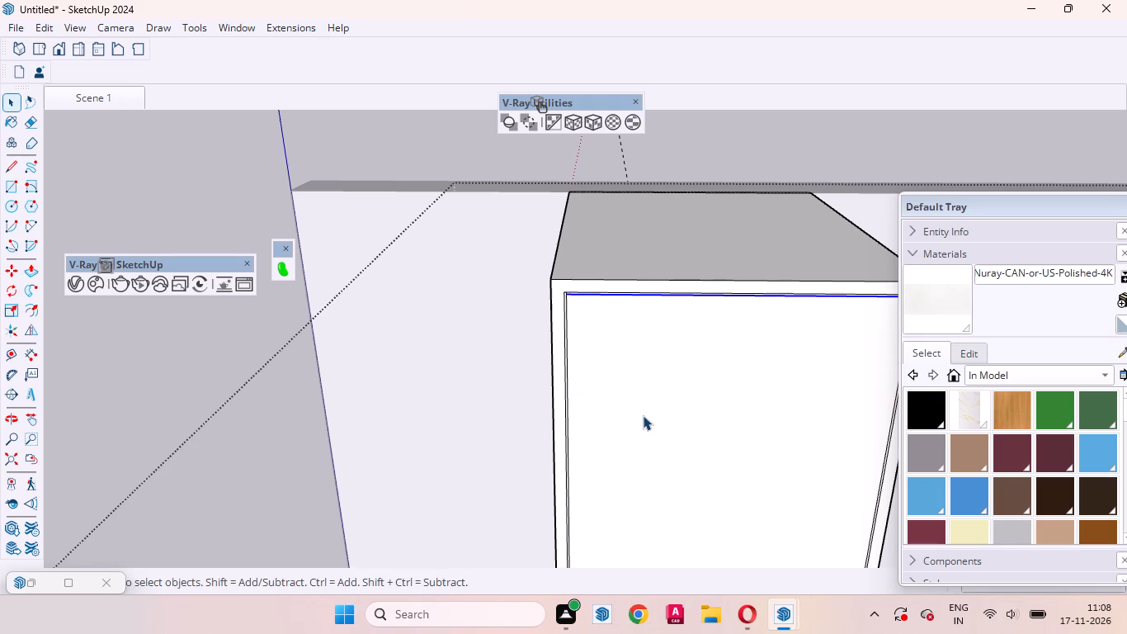
click(643, 415)
Push the narrow strip along the top of the tall unit's front 18 mm inward.
scroll(520, 261, up, 9)
scroll(362, 317, down, 4)
scroll(478, 385, up, 2)
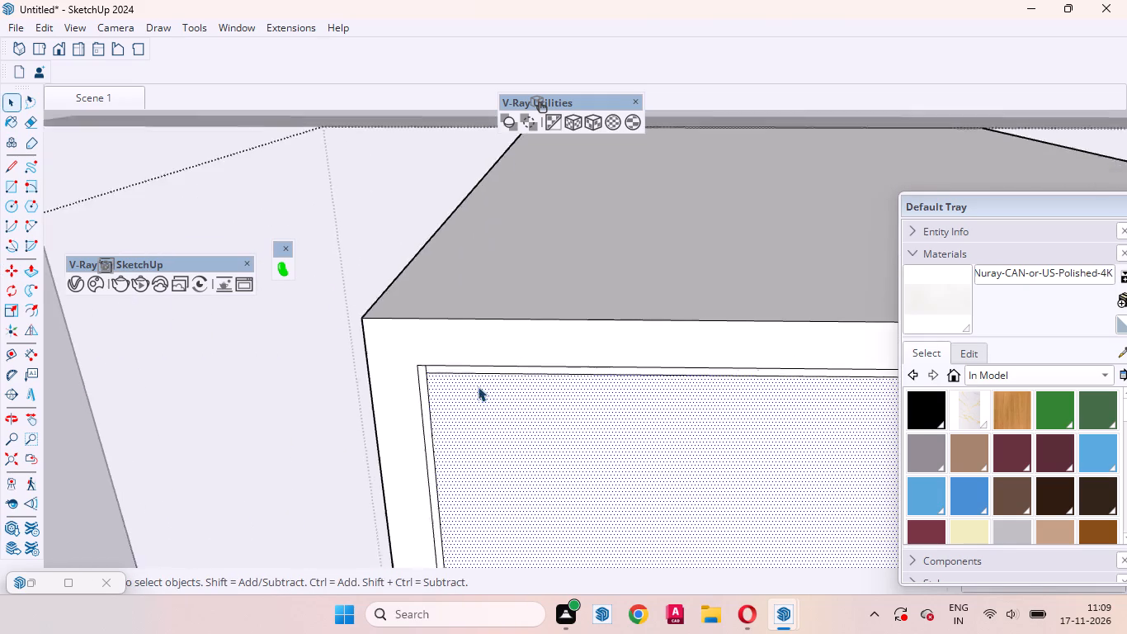
scroll(478, 386, up, 12)
click(449, 351)
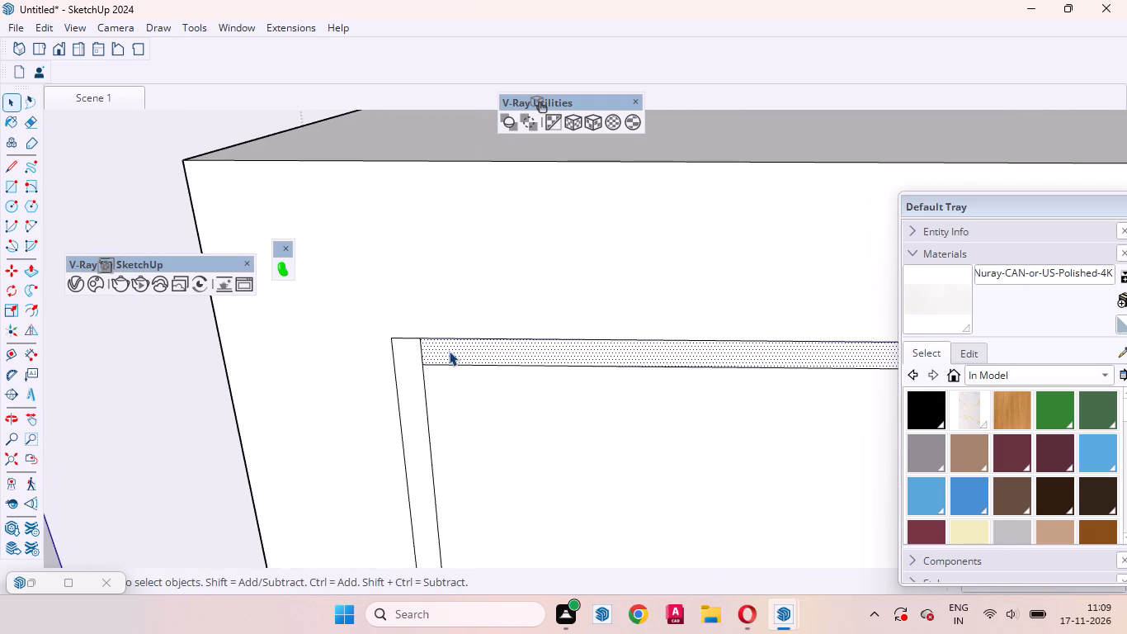
key(p)
click(449, 351)
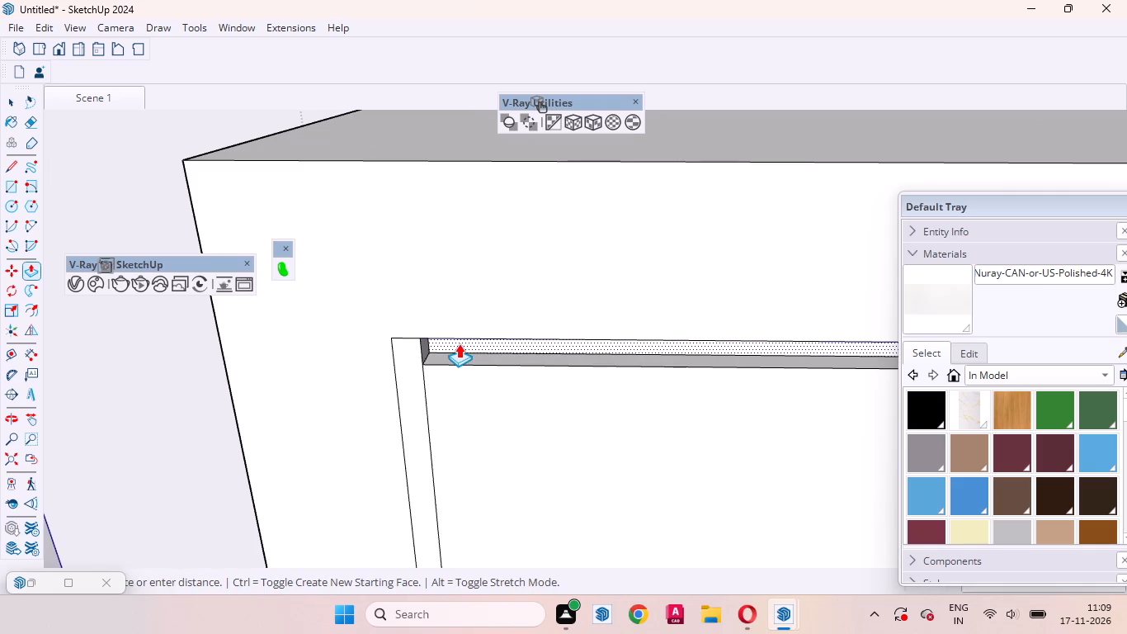
key(1)
text(8mm)
key(Return)
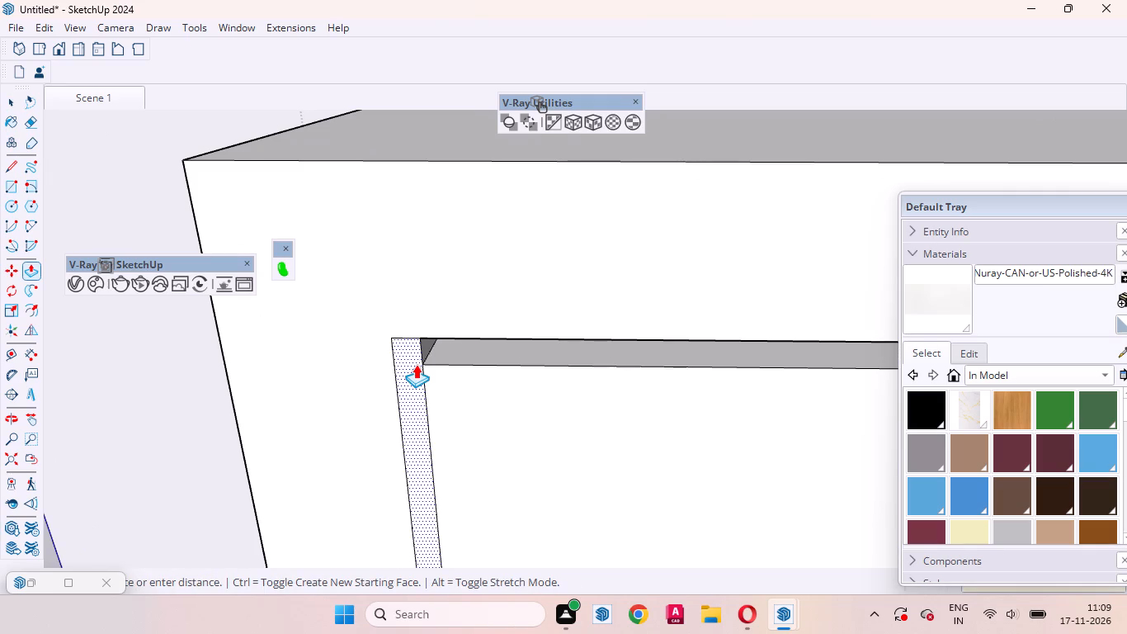
Push the left and right vertical gap strips of the tall unit's front inward by the same 18 mm.
double_click(416, 364)
scroll(458, 332, down, 18)
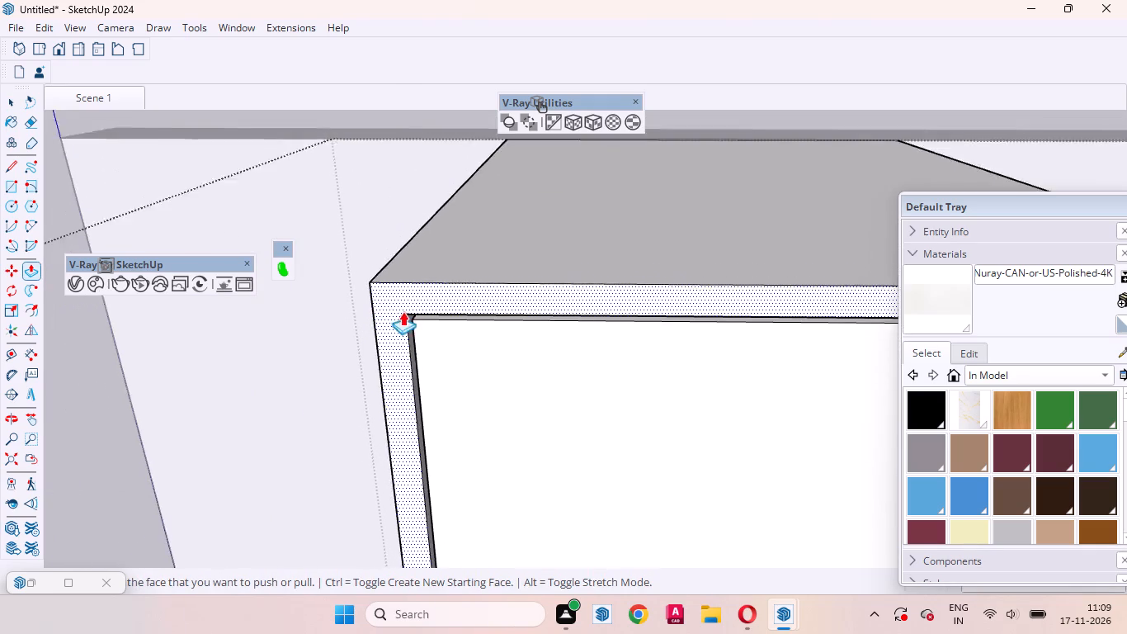
scroll(403, 311, down, 2)
scroll(403, 312, up, 1)
scroll(404, 312, down, 14)
scroll(592, 338, up, 4)
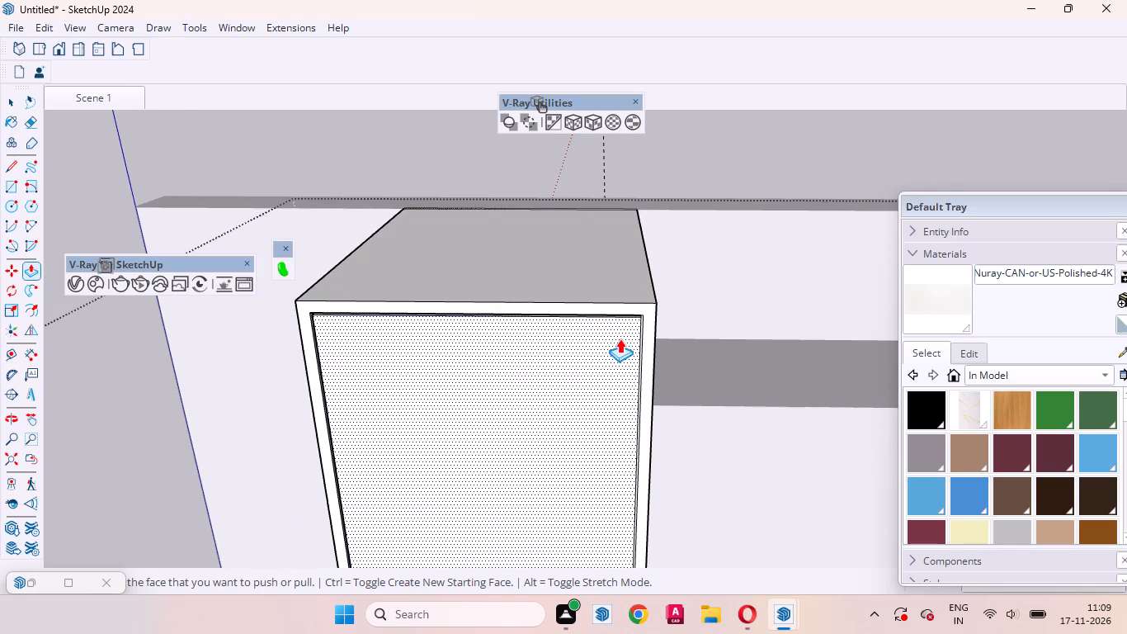
scroll(633, 331, up, 4)
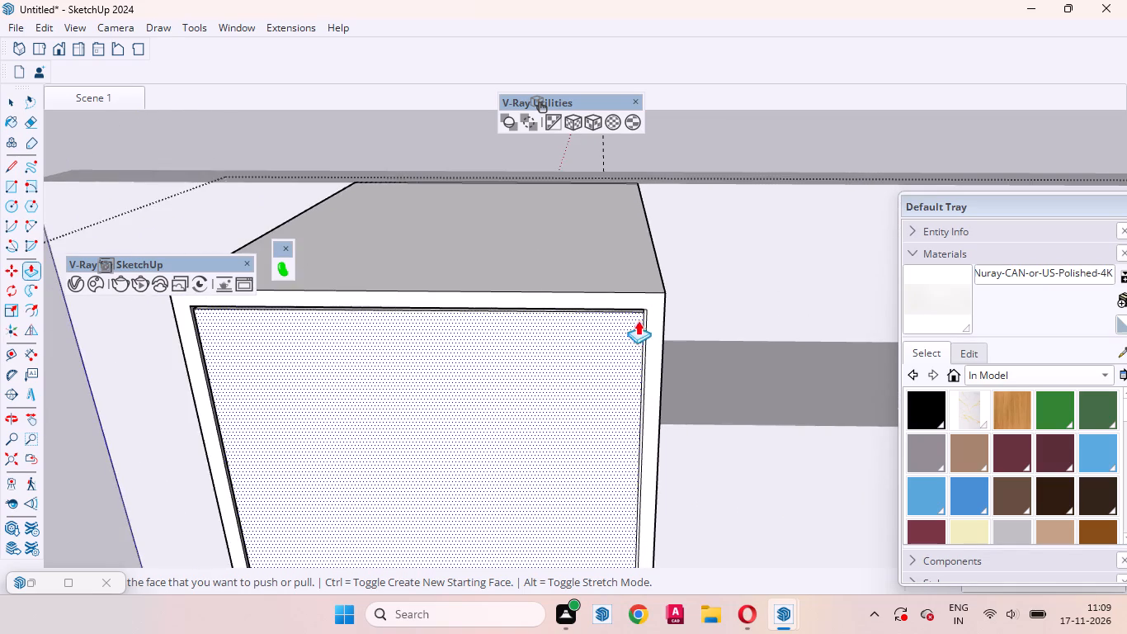
scroll(638, 320, up, 19)
double_click(647, 298)
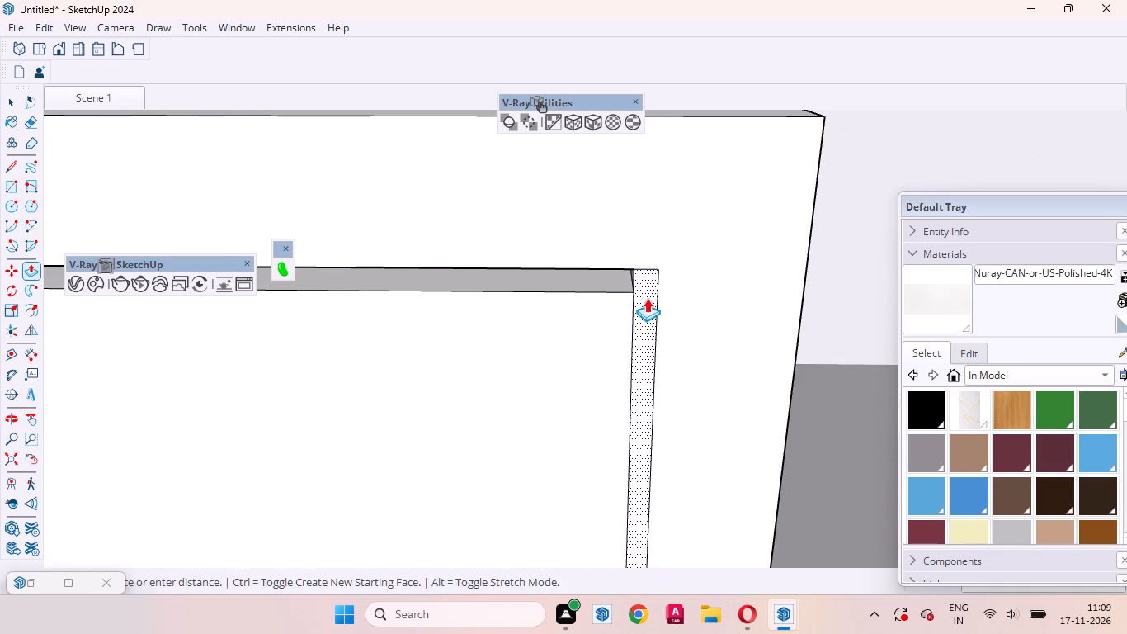
key(space)
Leave the base cabinet group, examine the gaps around the tall unit's front and return to the Scene 1 view.
scroll(762, 277, down, 10)
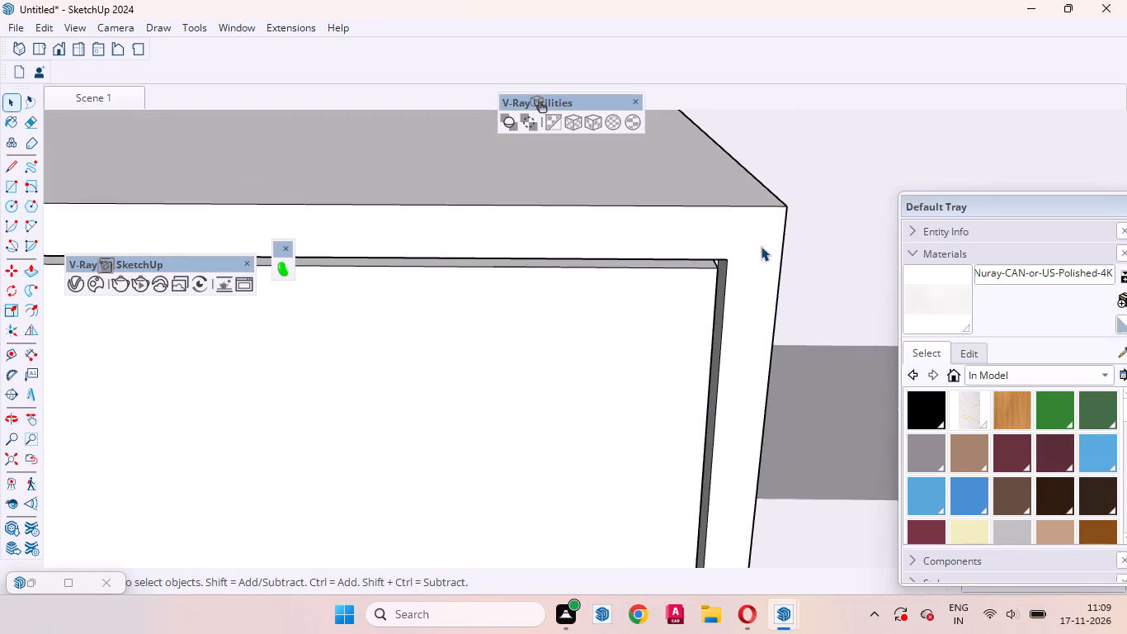
scroll(761, 246, down, 20)
scroll(755, 284, down, 3)
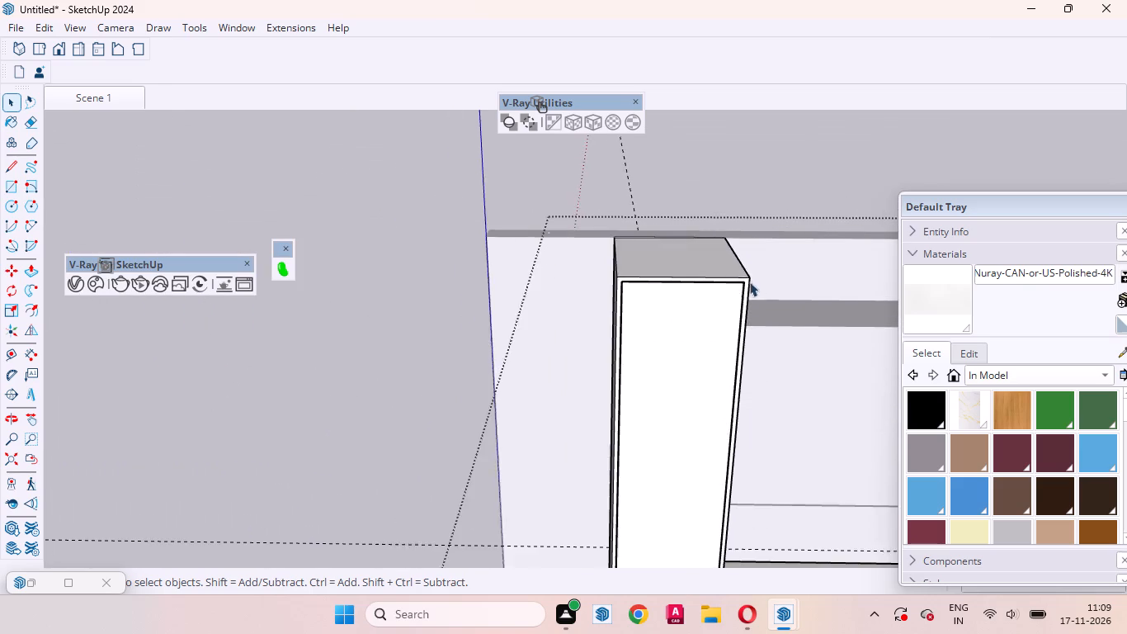
scroll(749, 282, down, 13)
click(534, 357)
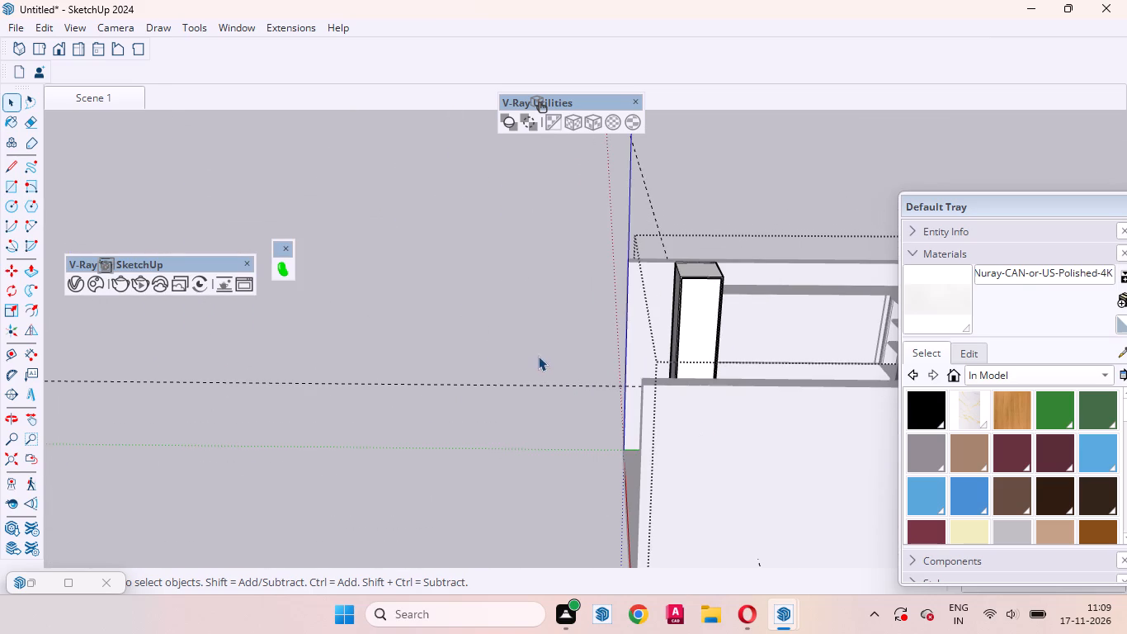
middle_drag(610, 381, 789, 360)
scroll(713, 381, up, 9)
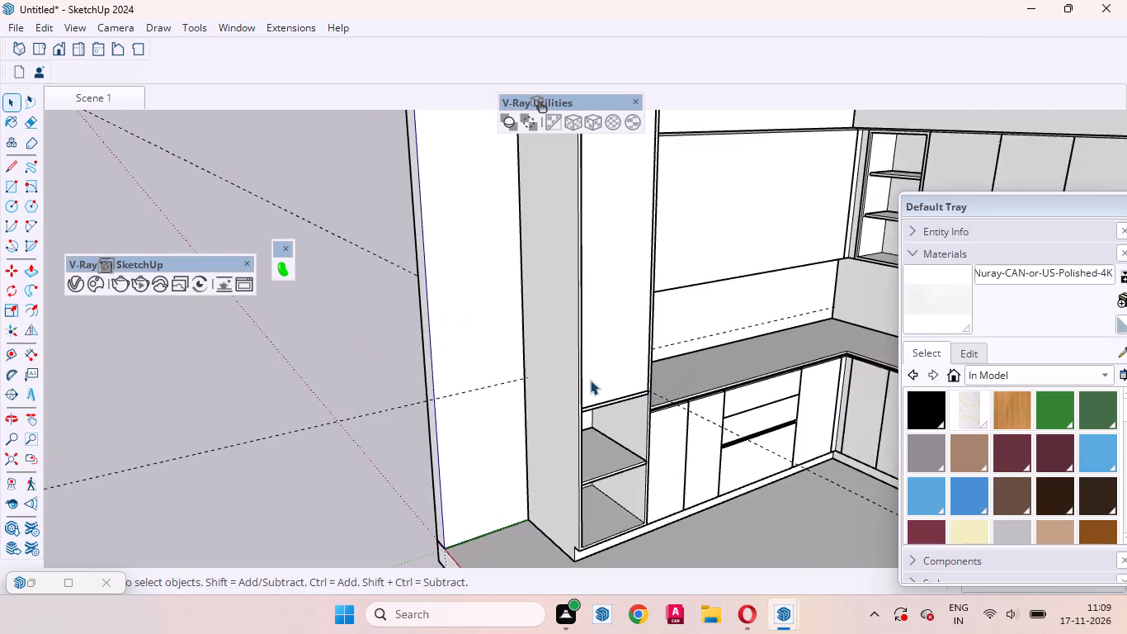
scroll(590, 380, up, 16)
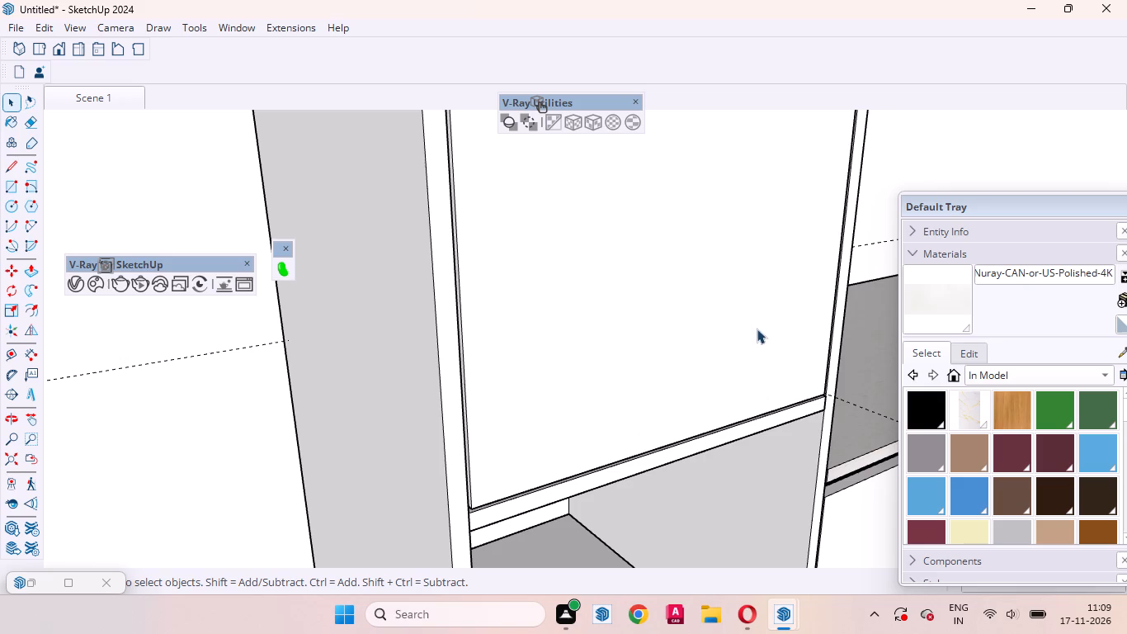
scroll(695, 376, down, 3)
click(101, 102)
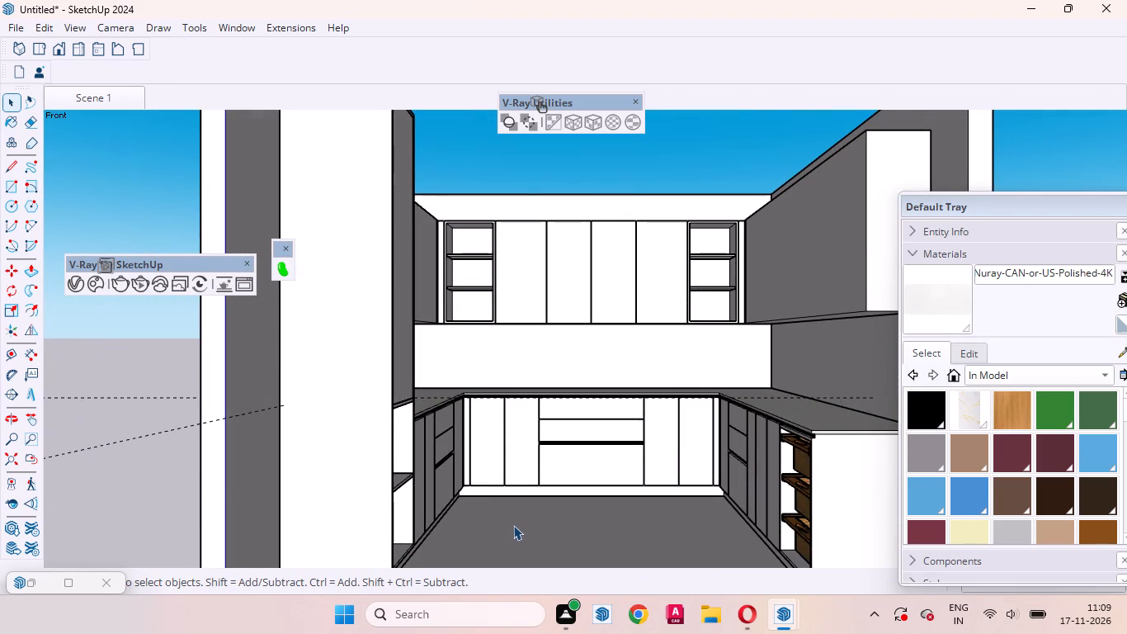
Examine the whole kitchen from several sides and above, including the tall unit's front and the base cabinets beside it.
scroll(510, 531, down, 5)
scroll(630, 486, up, 3)
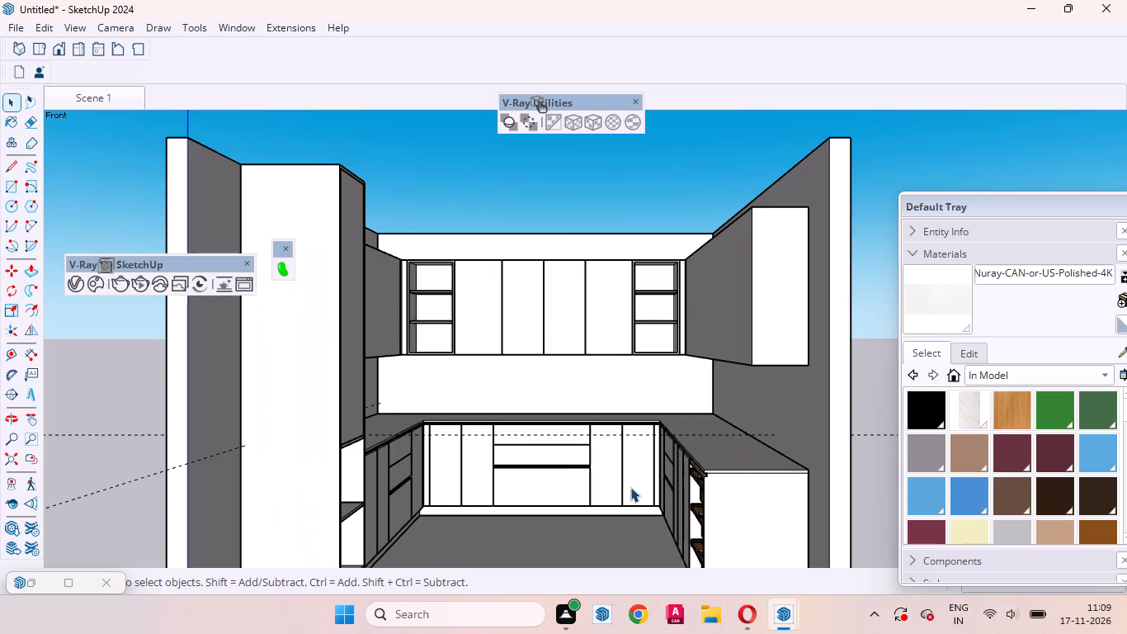
middle_drag(495, 381, 632, 605)
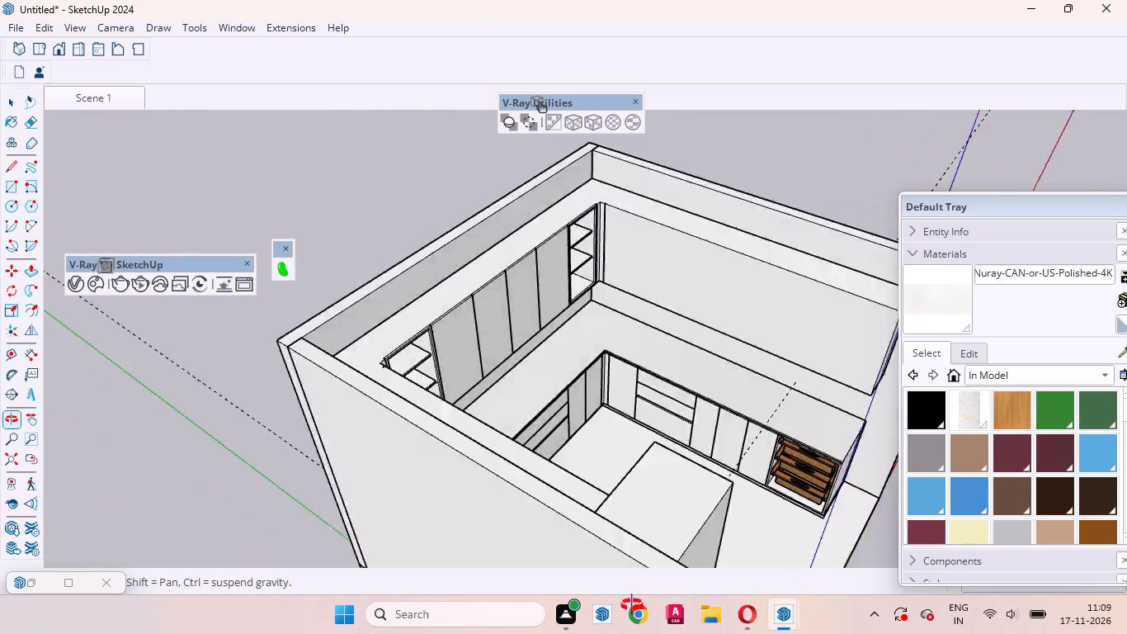
middle_drag(632, 605, 409, 579)
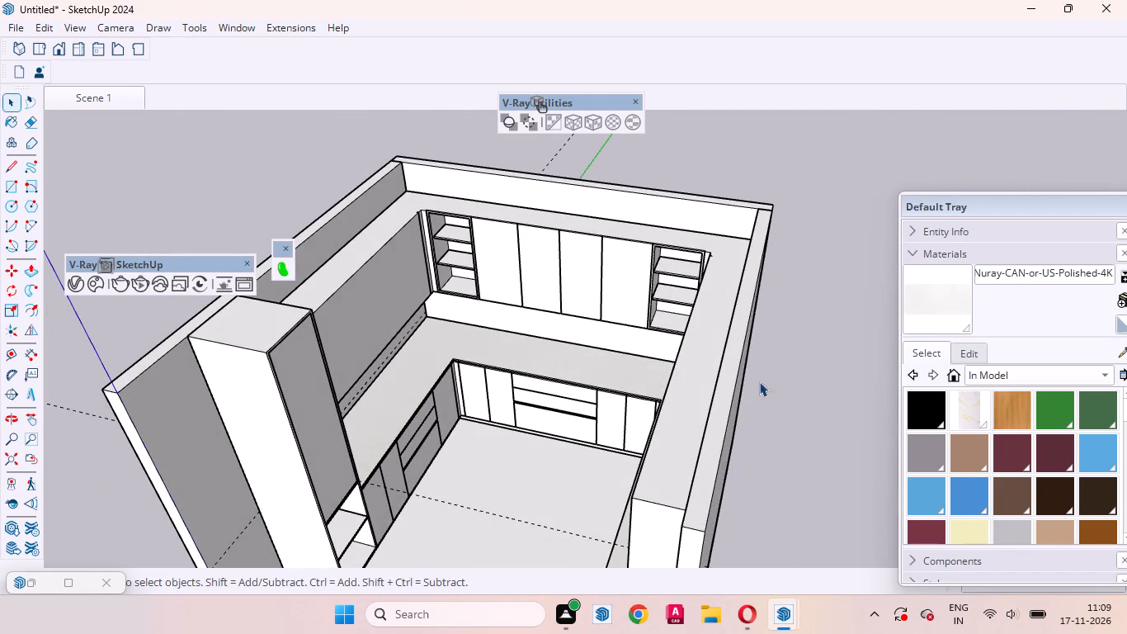
scroll(803, 248, down, 3)
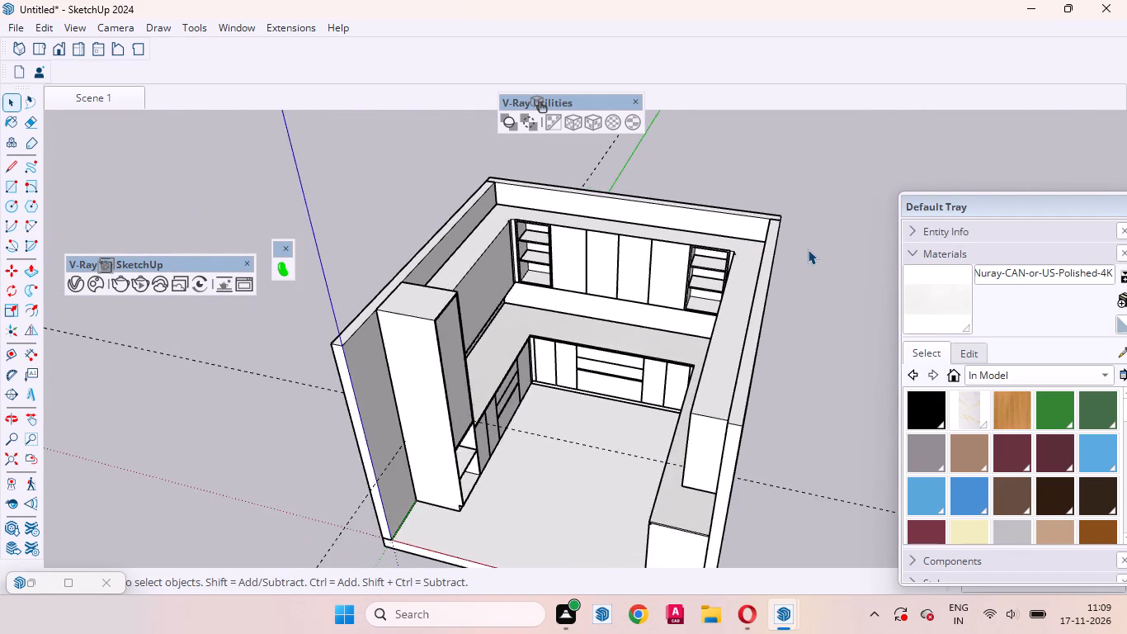
scroll(808, 249, down, 4)
scroll(614, 413, up, 3)
scroll(839, 371, down, 3)
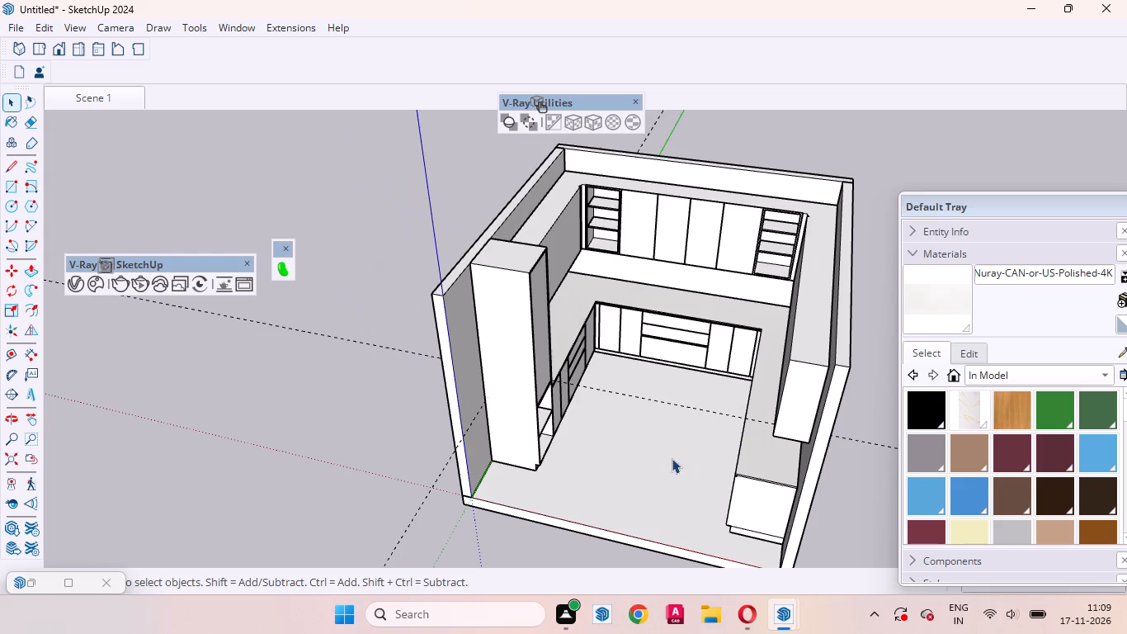
middle_drag(668, 458, 422, 409)
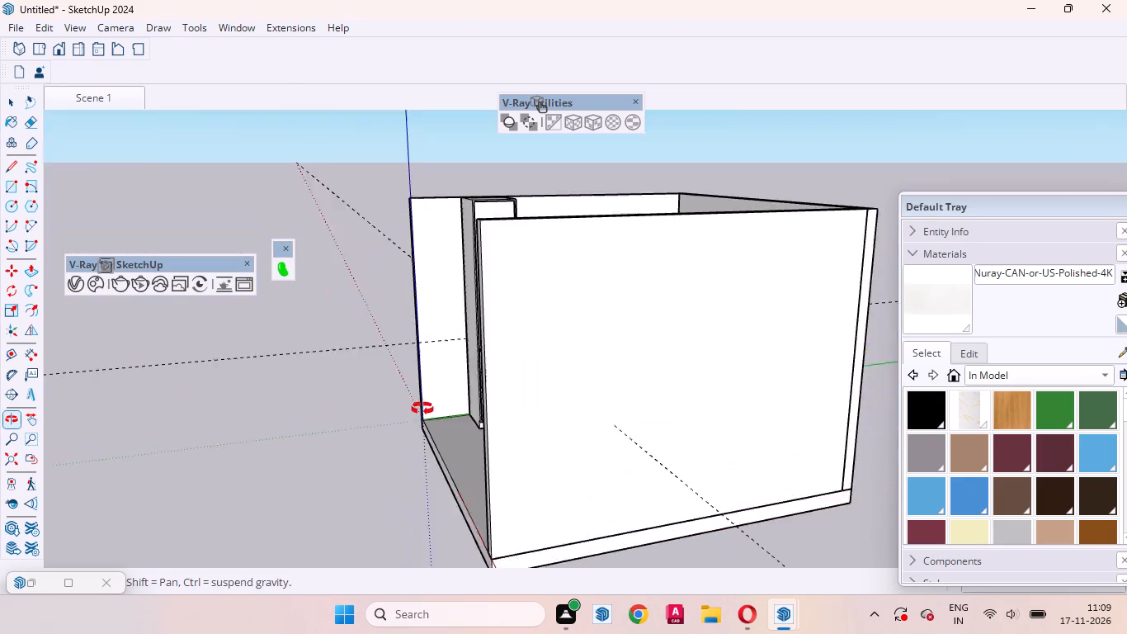
middle_drag(422, 409, 623, 594)
scroll(471, 343, up, 12)
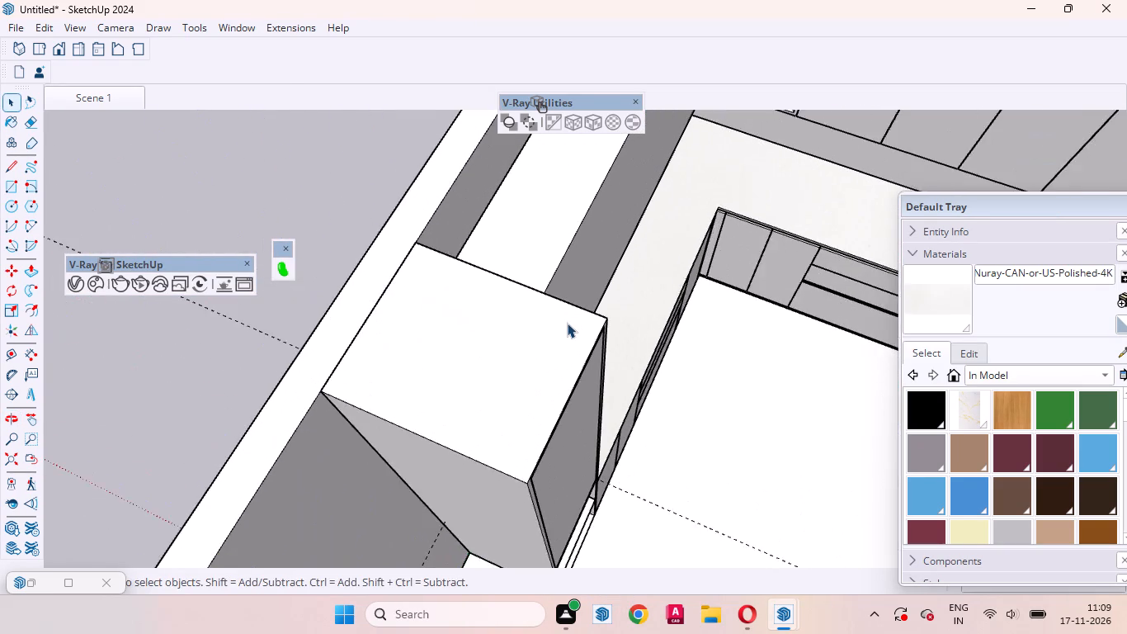
scroll(567, 323, up, 4)
middle_drag(625, 359, 454, 292)
scroll(645, 386, down, 2)
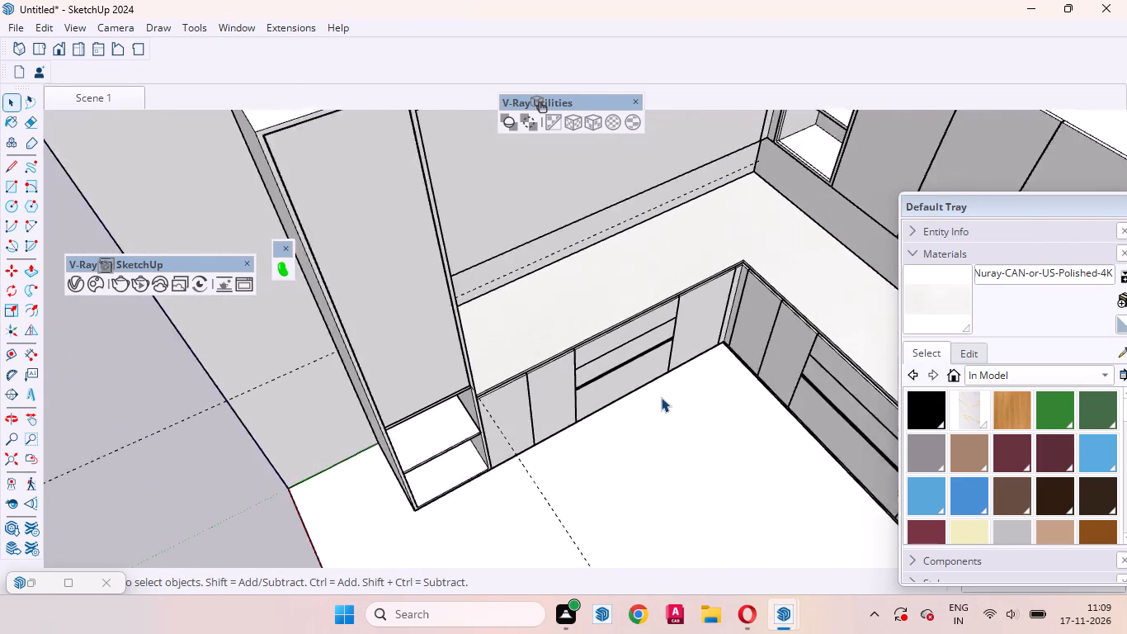
scroll(661, 397, down, 9)
middle_drag(579, 457, 795, 332)
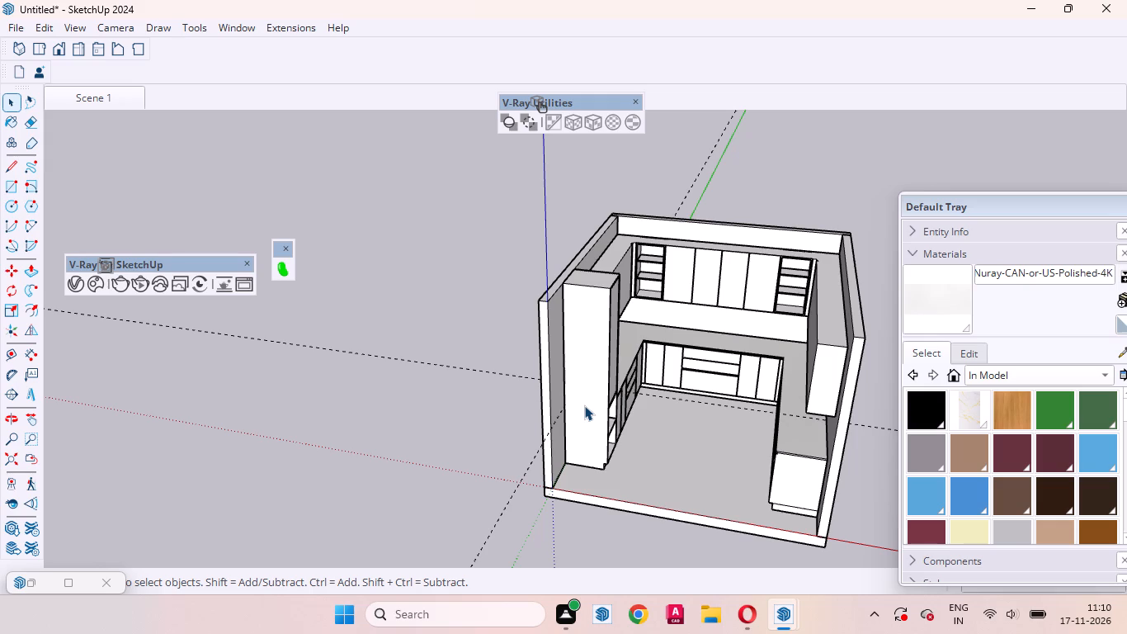
Examine the plain upper cabinet run between the tall unit and the open corner shelves.
scroll(587, 206, up, 7)
scroll(636, 289, up, 2)
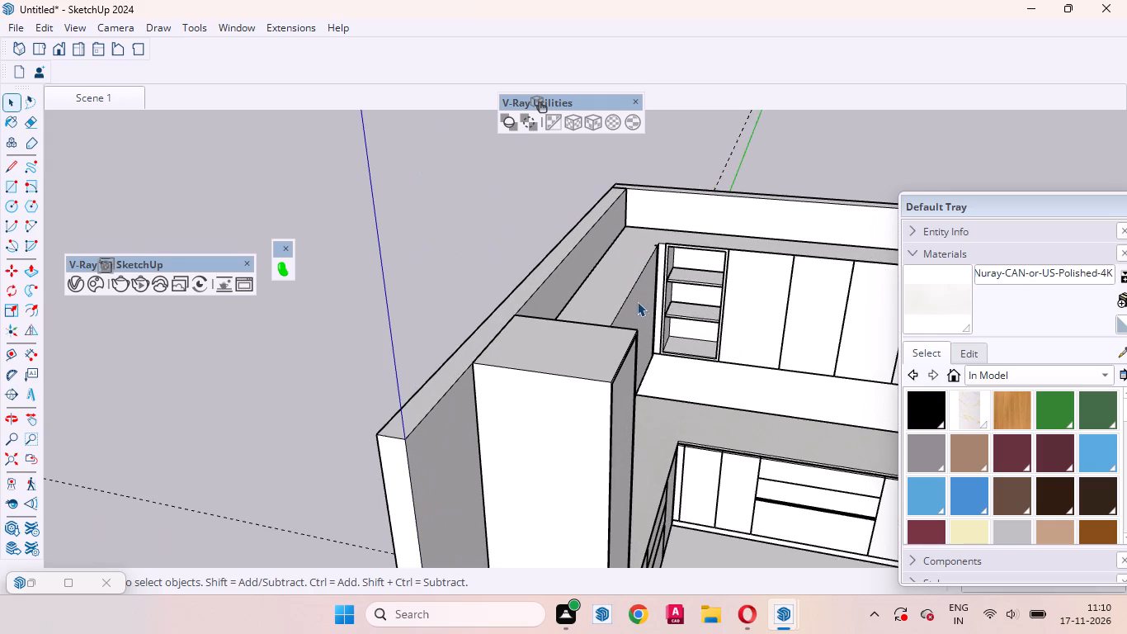
middle_drag(643, 343, 607, 356)
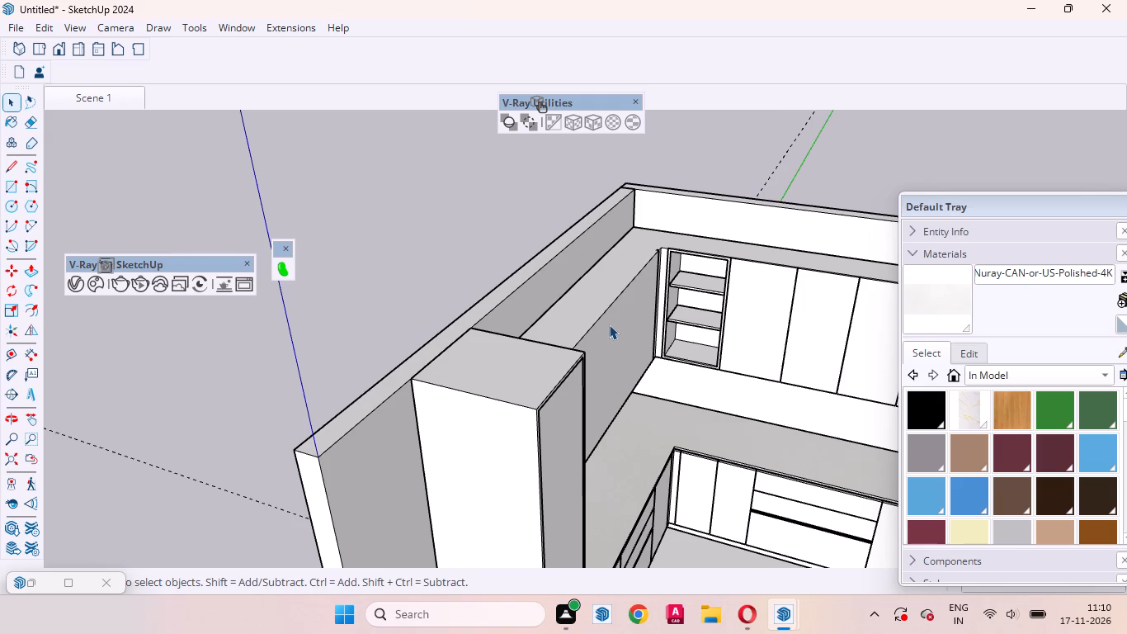
scroll(609, 324, up, 3)
middle_drag(727, 299, 459, 396)
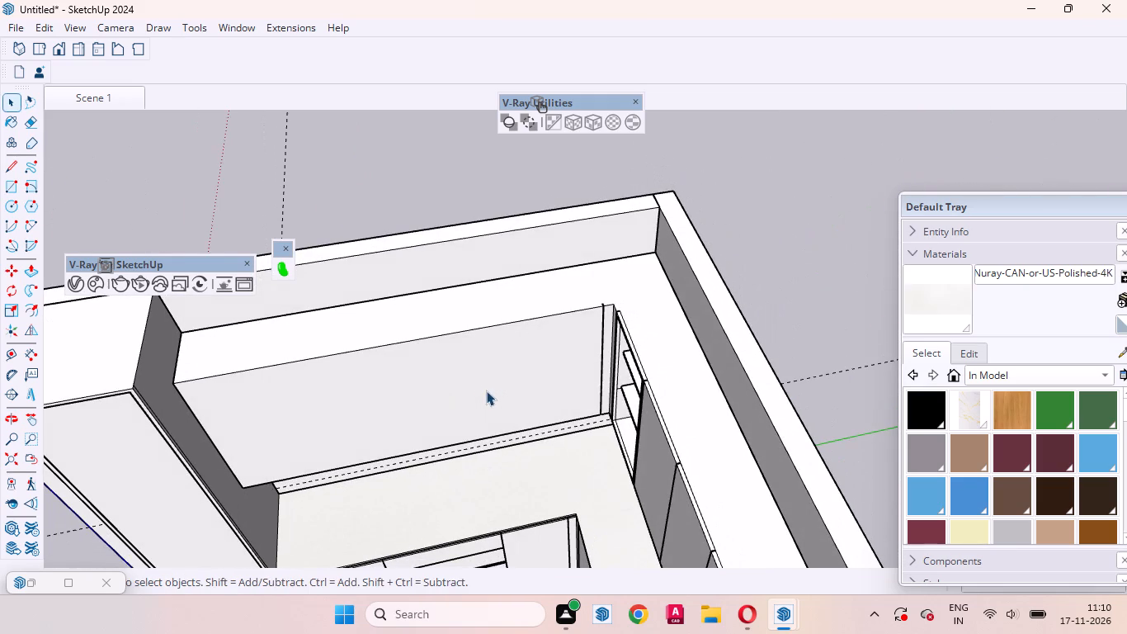
middle_drag(525, 397, 710, 284)
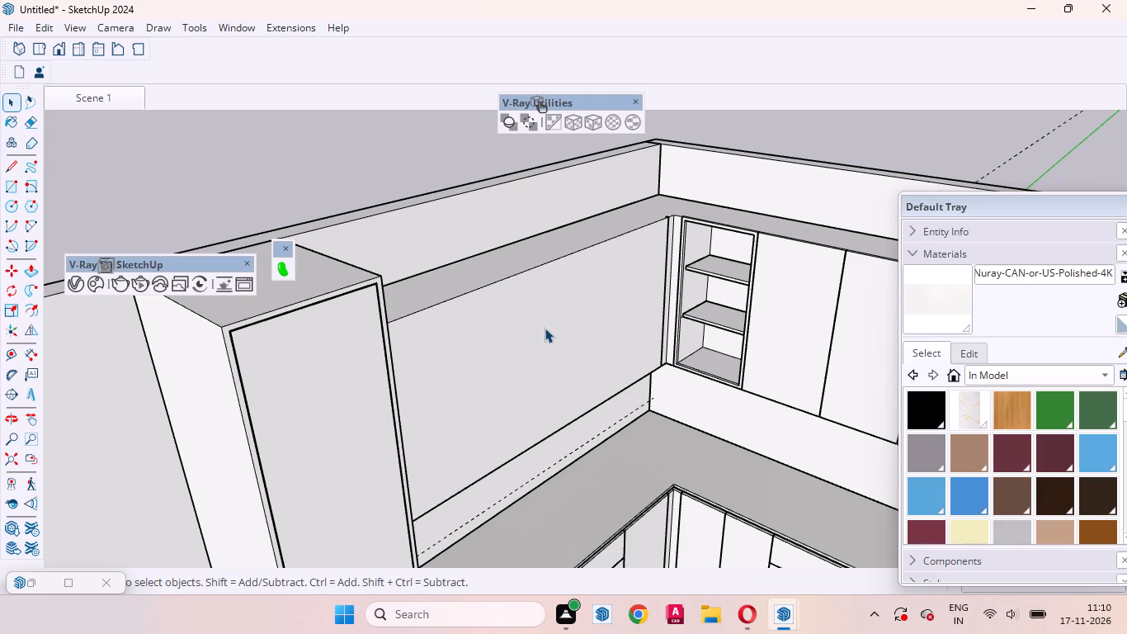
scroll(551, 343, down, 3)
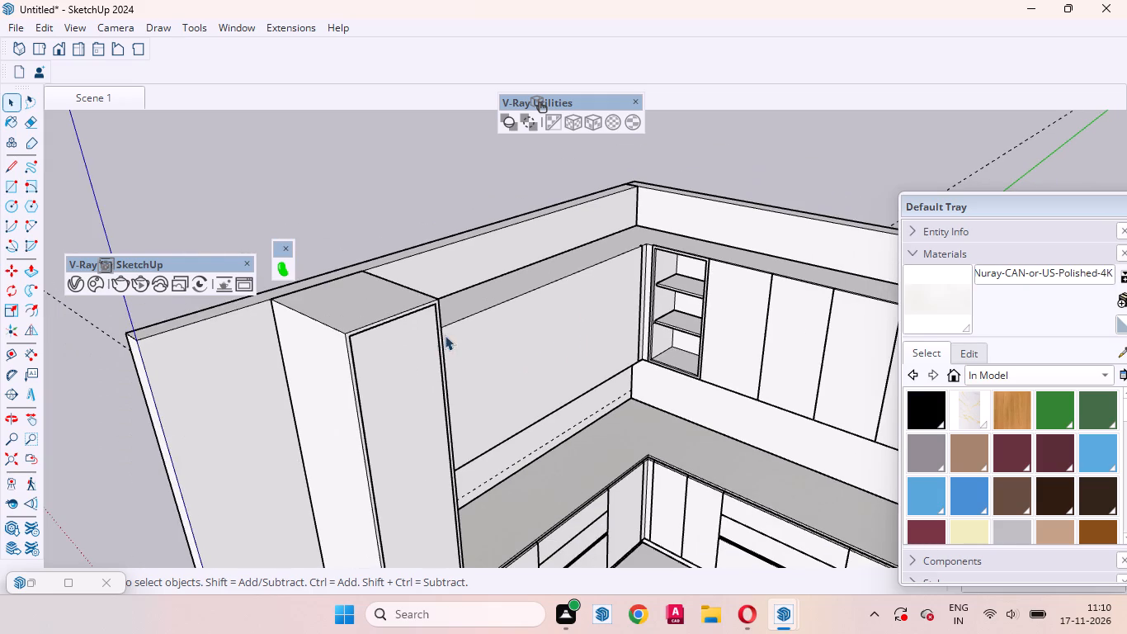
Browse the downloaded Chaos Cosmos assets from the V-Ray Asset Editor, going from the V-Ray Material Library to Accessories, Decorations.
click(69, 284)
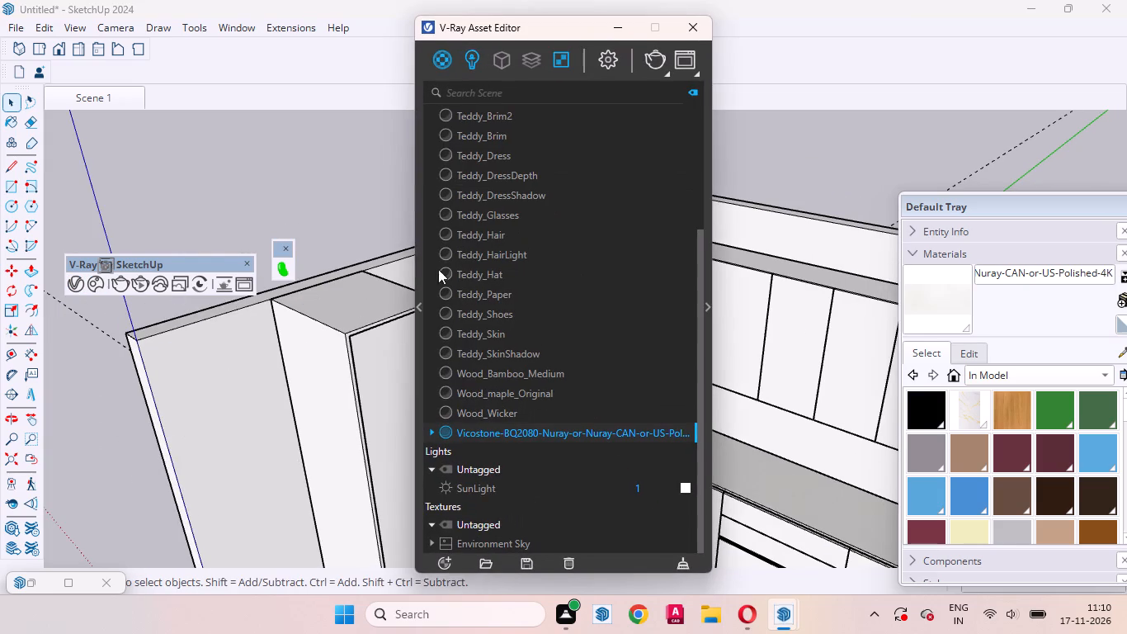
click(420, 305)
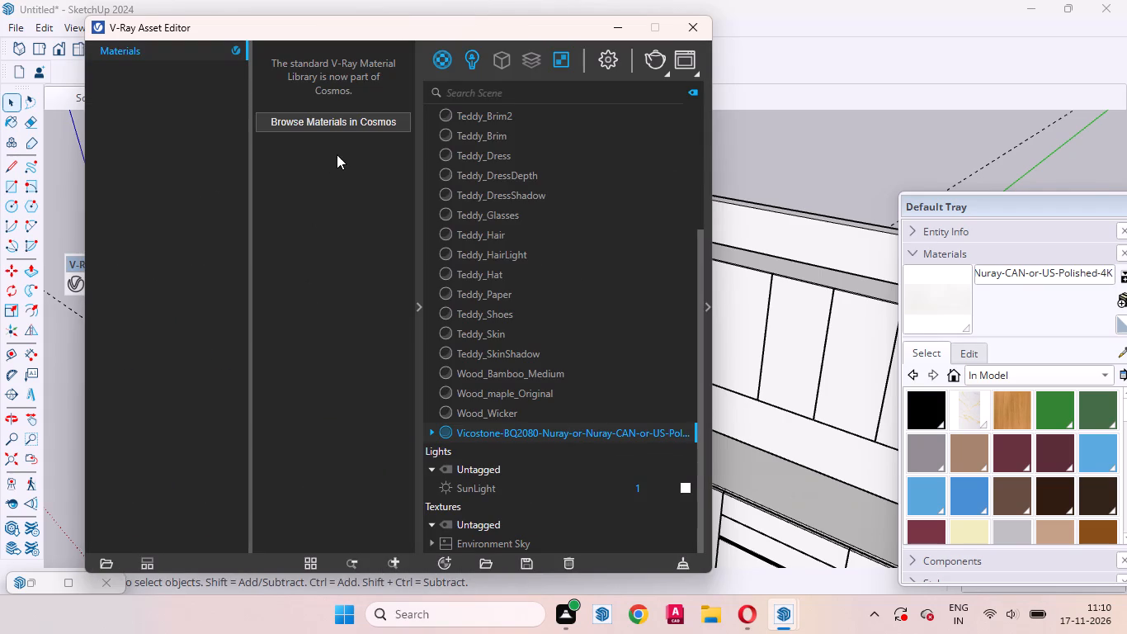
click(347, 119)
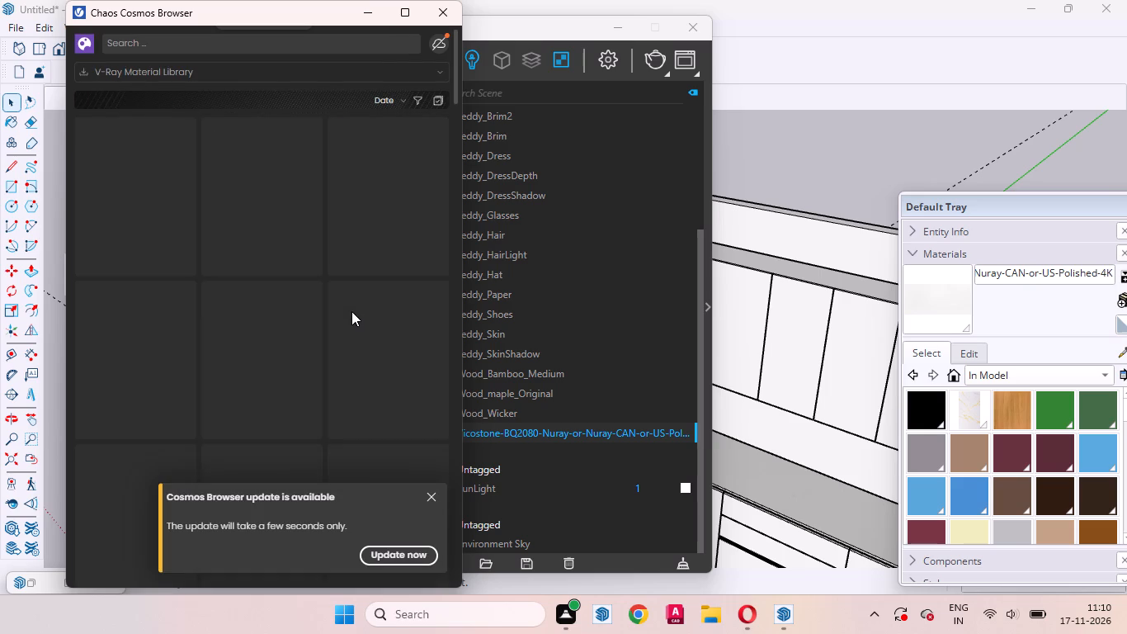
click(425, 69)
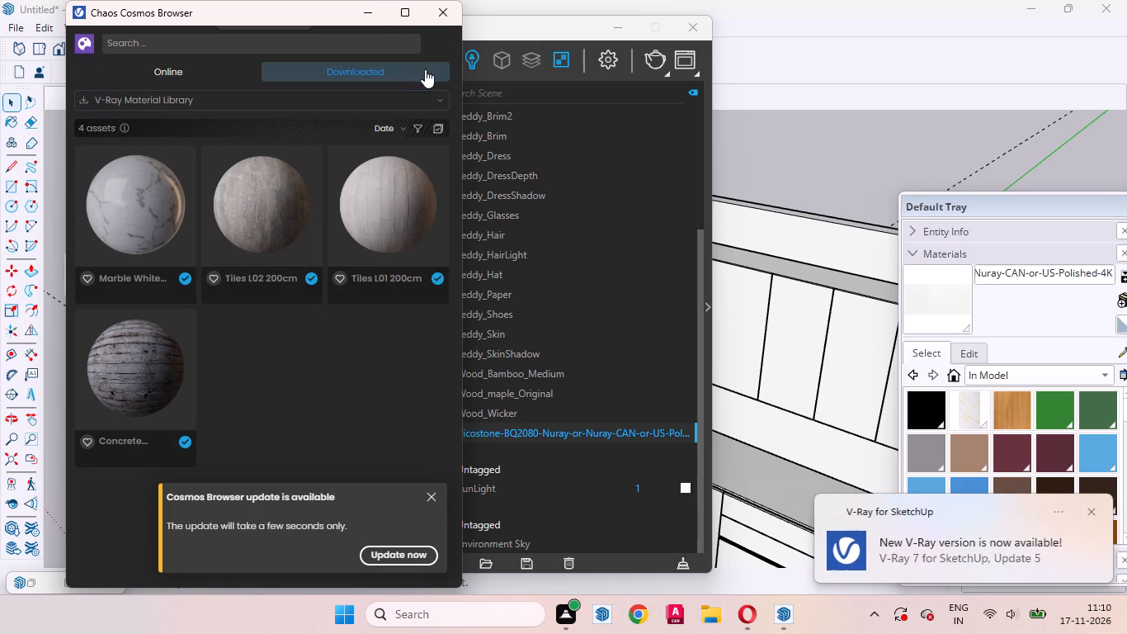
click(435, 97)
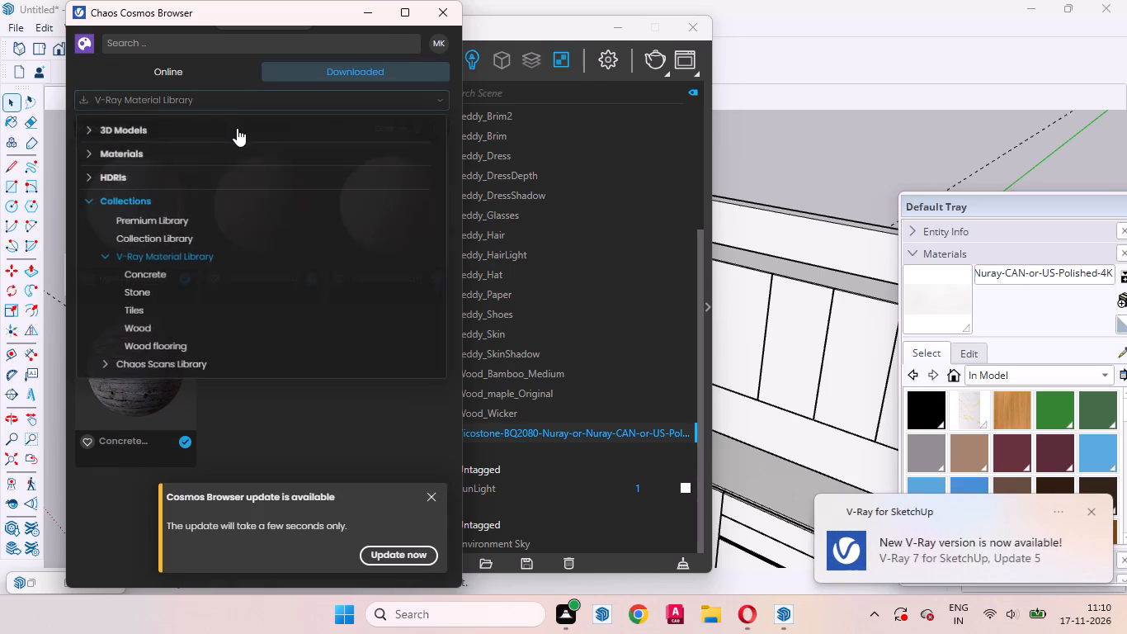
click(152, 135)
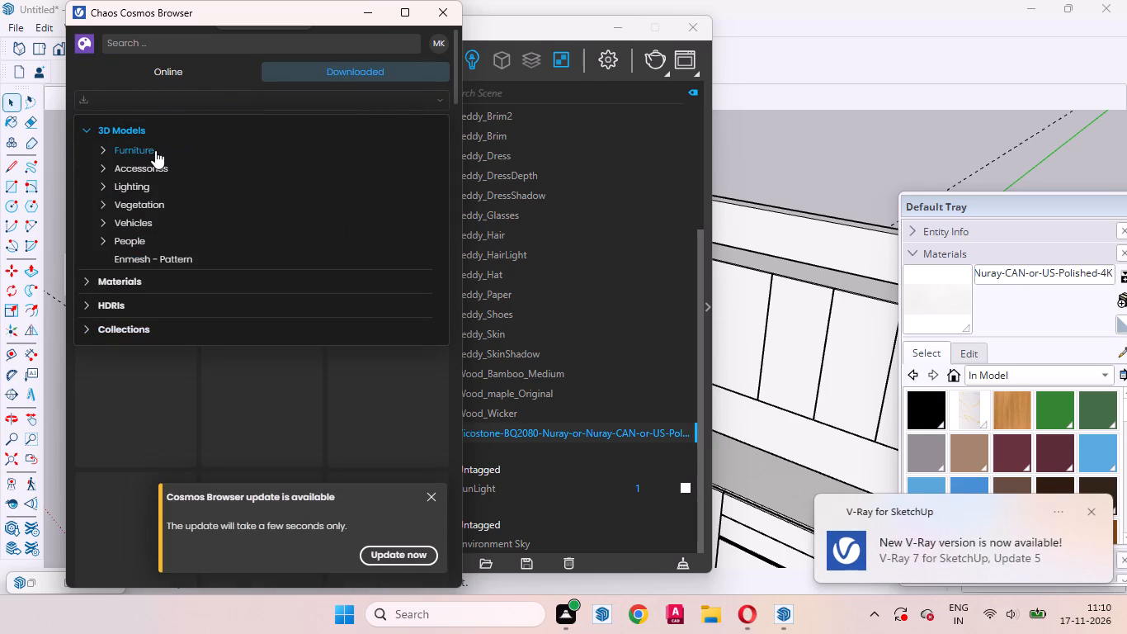
click(165, 74)
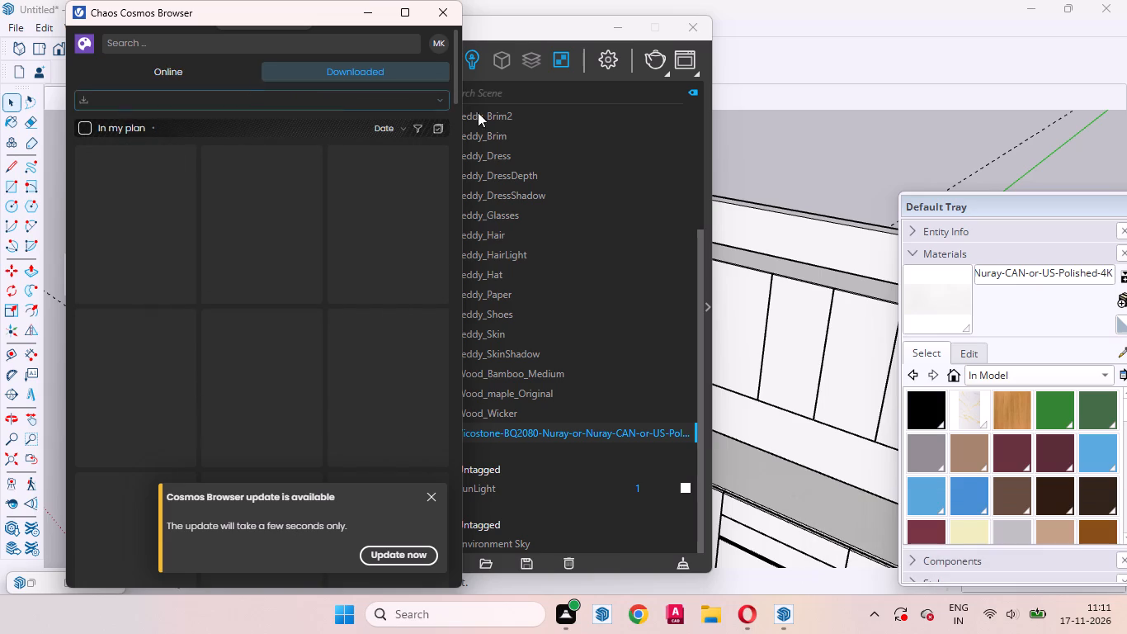
click(439, 101)
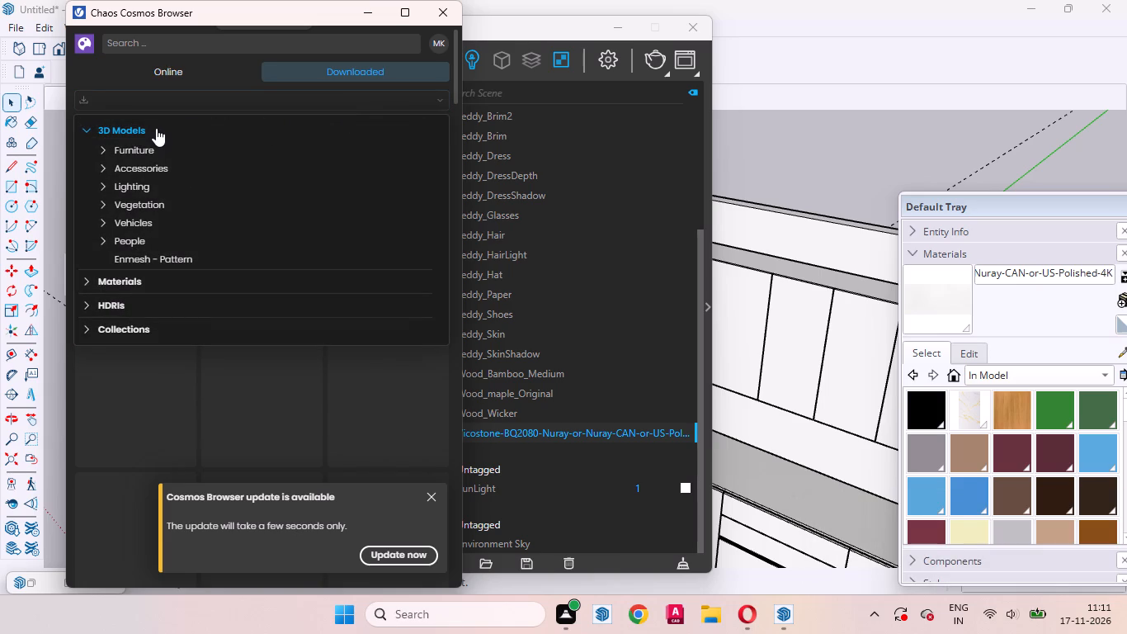
click(137, 168)
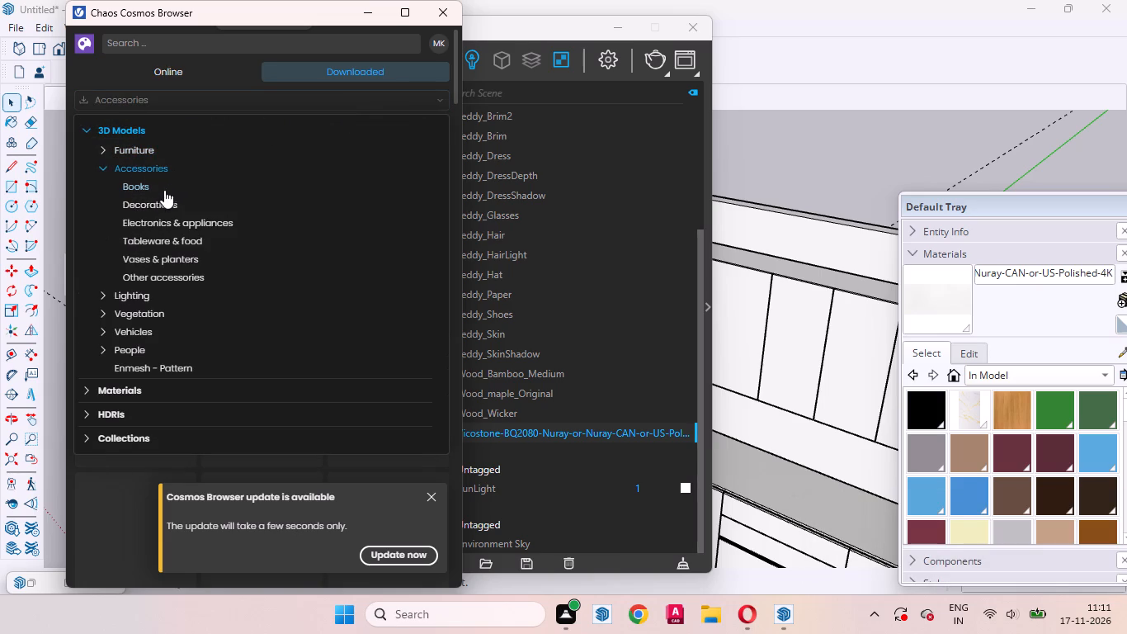
click(144, 206)
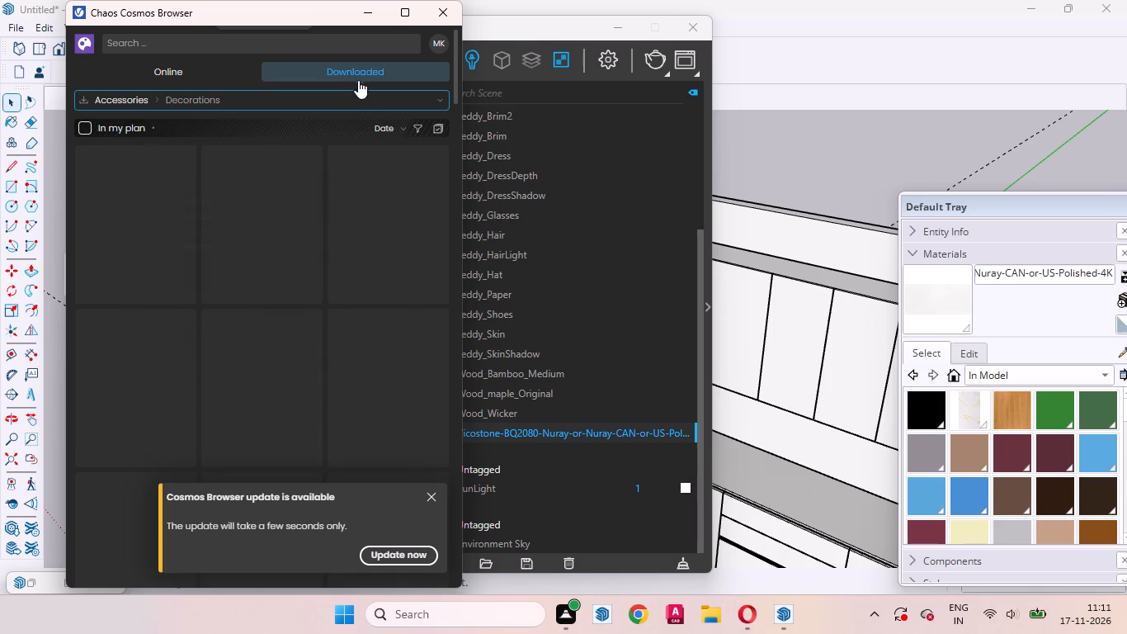
click(425, 494)
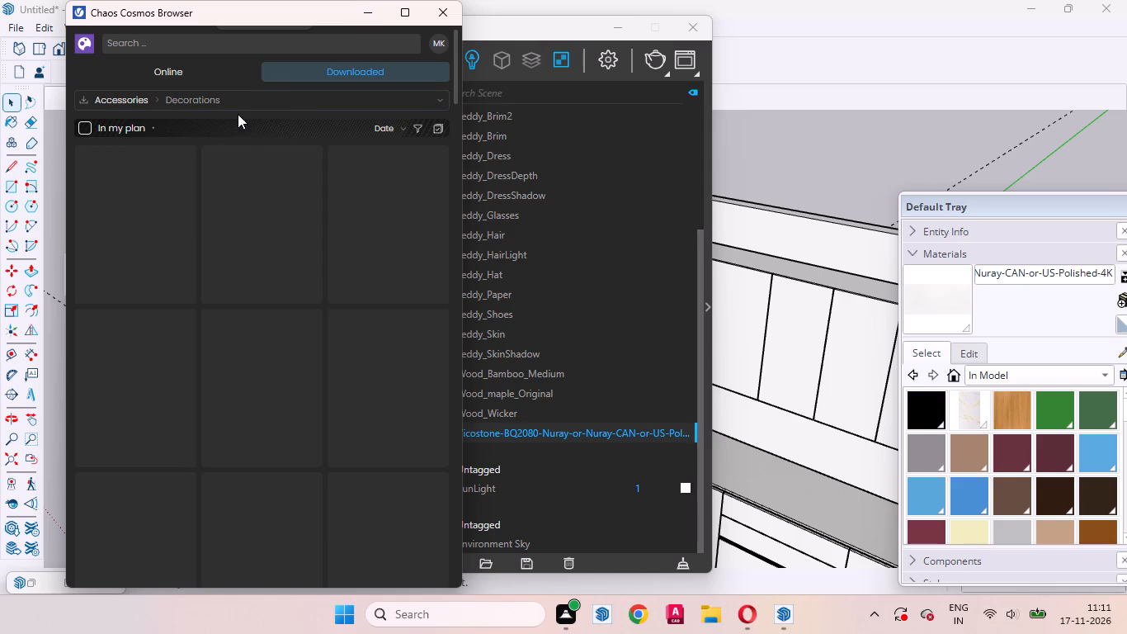
Check the online Cosmos assets, close the Cosmos browser and put the V-Ray Asset Editor away.
click(291, 90)
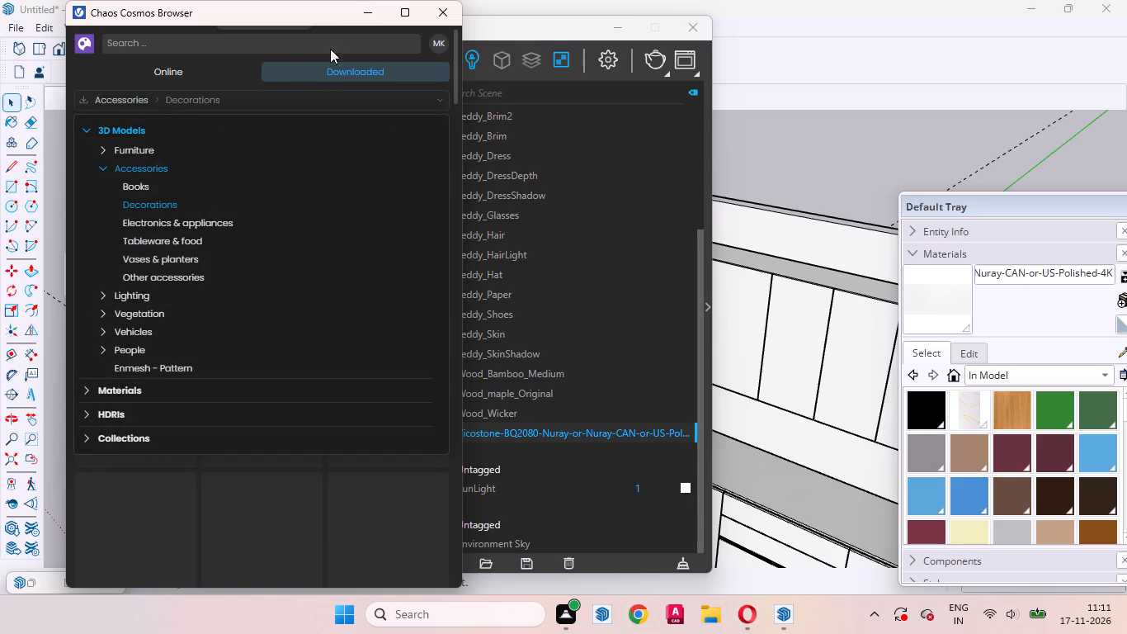
click(343, 137)
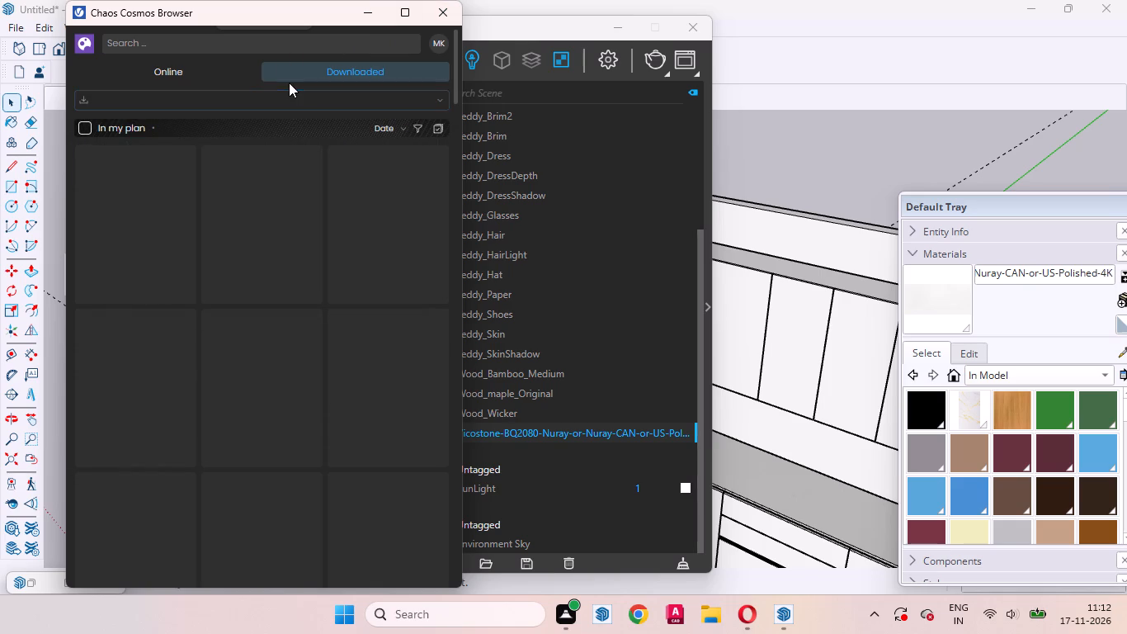
click(176, 59)
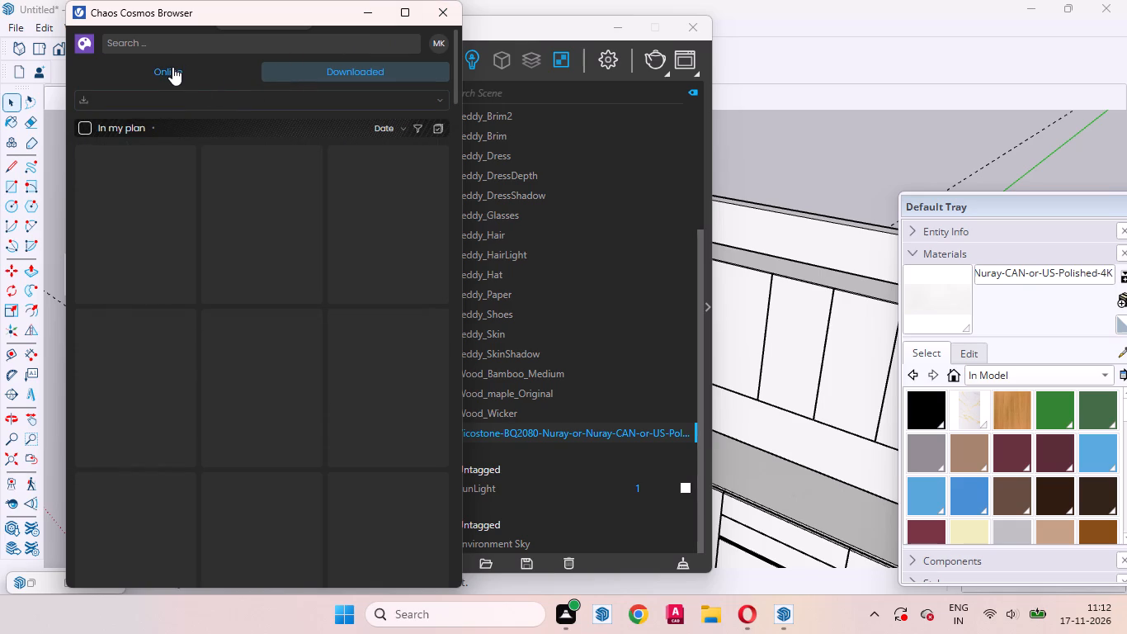
click(172, 67)
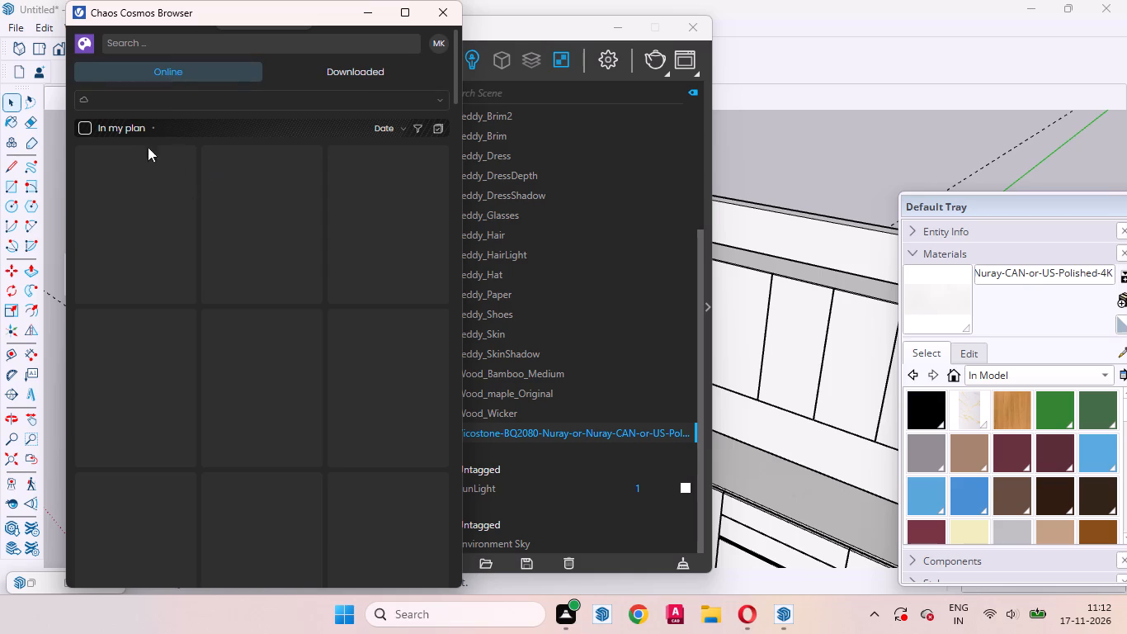
click(440, 10)
click(430, 196)
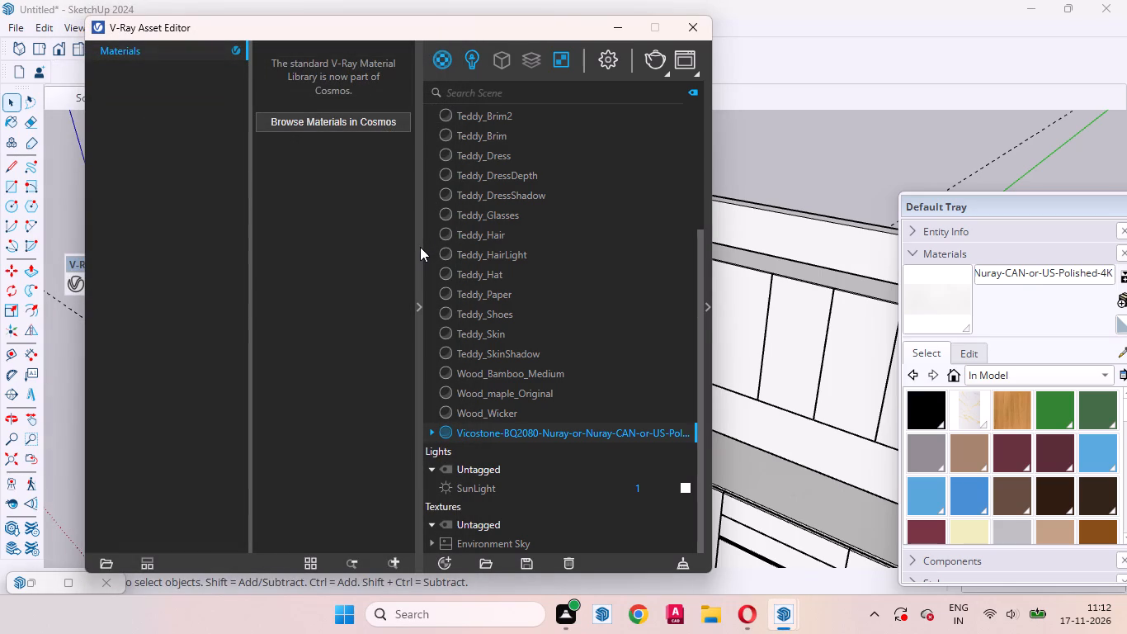
click(420, 247)
click(298, 196)
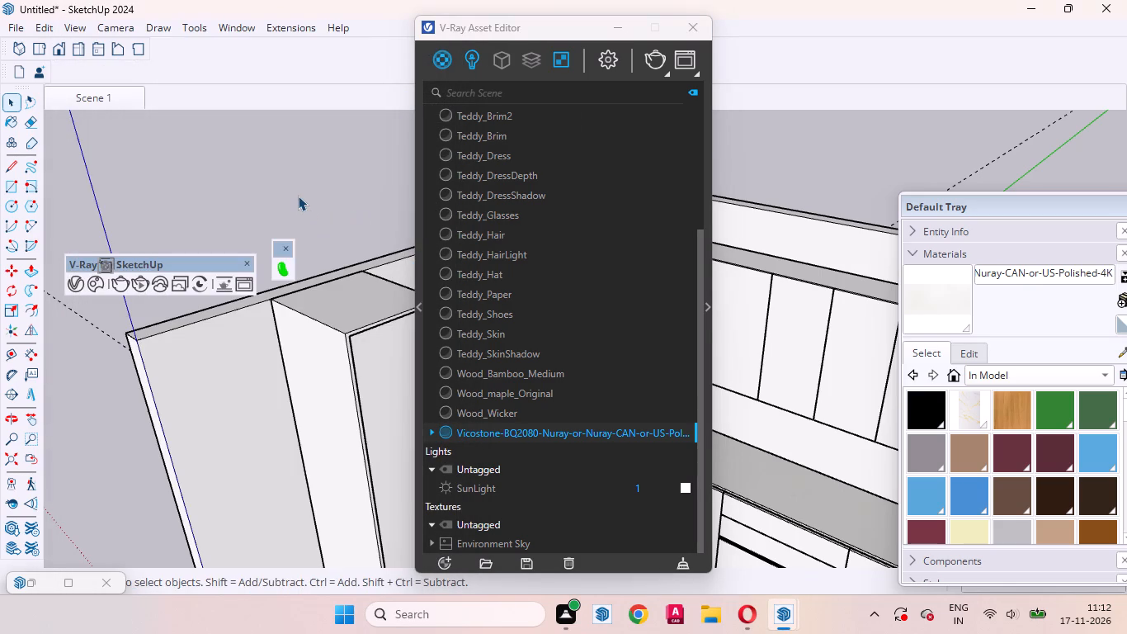
click(620, 21)
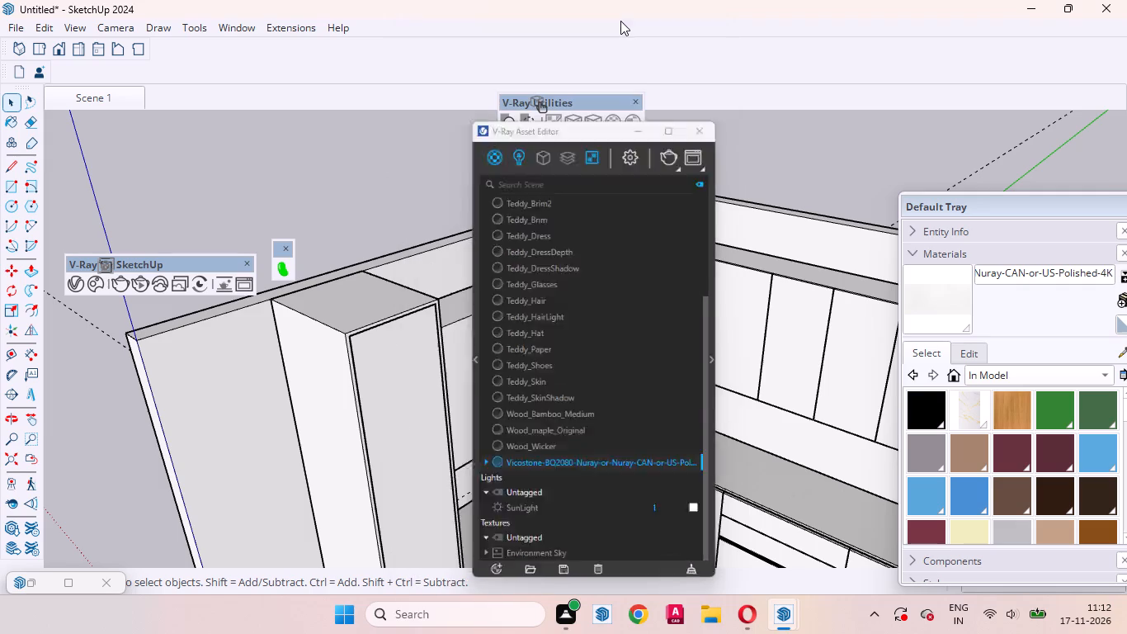
Display the Click-Change 2 - Kitchen equipment tool set.
right_click(436, 22)
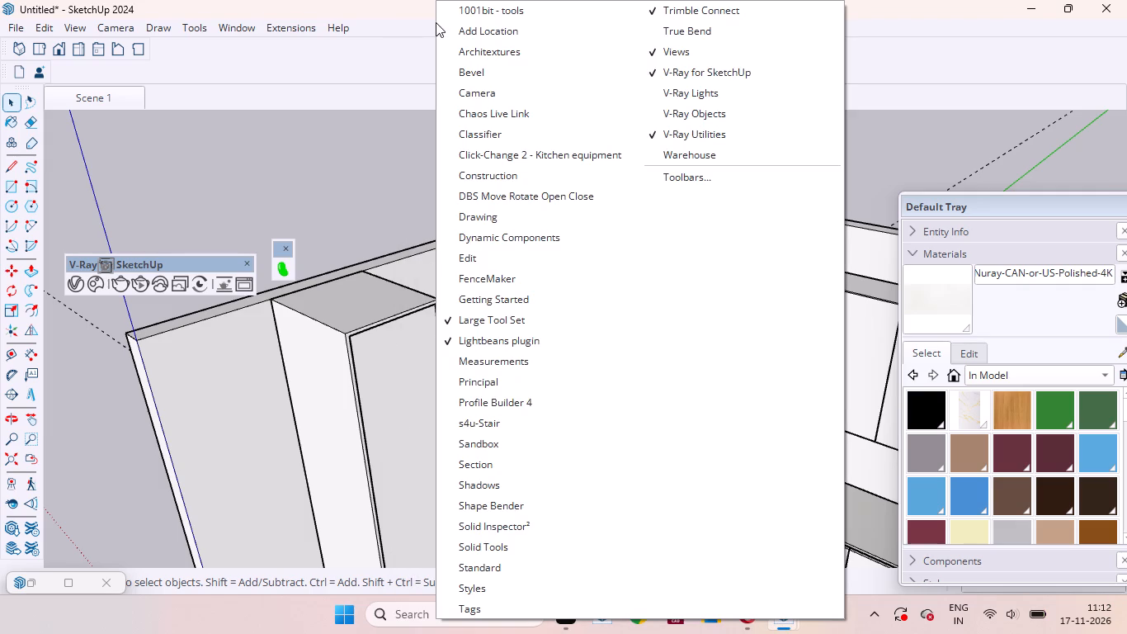
click(521, 164)
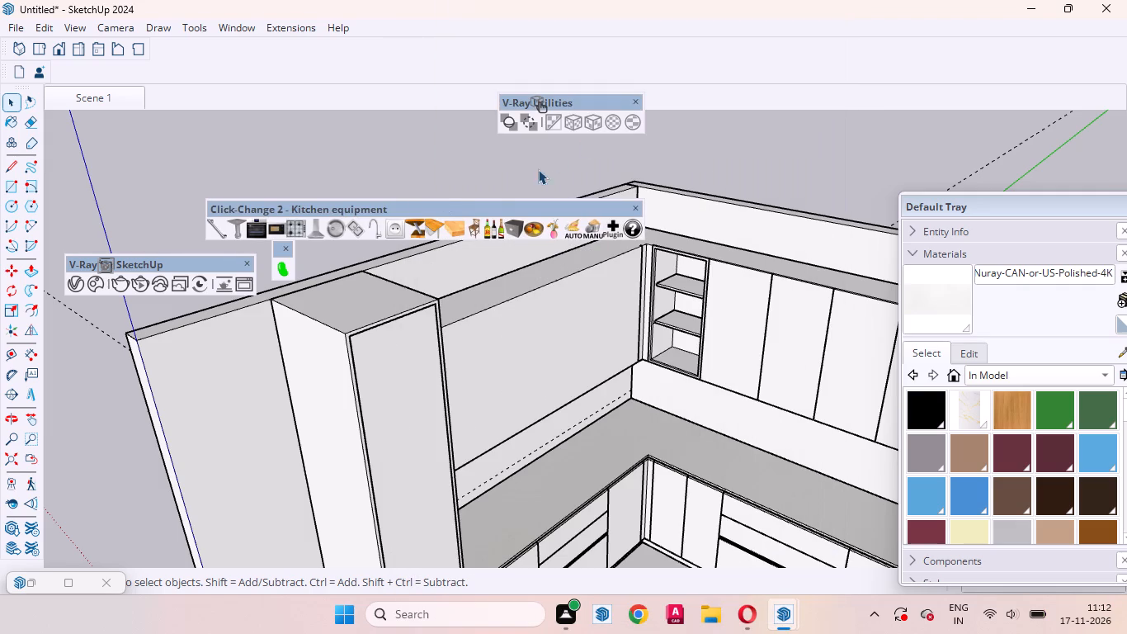
Look over the whole kitchen from above and from the front, around the tall unit, upper cabinets and countertop.
scroll(548, 296, down, 1)
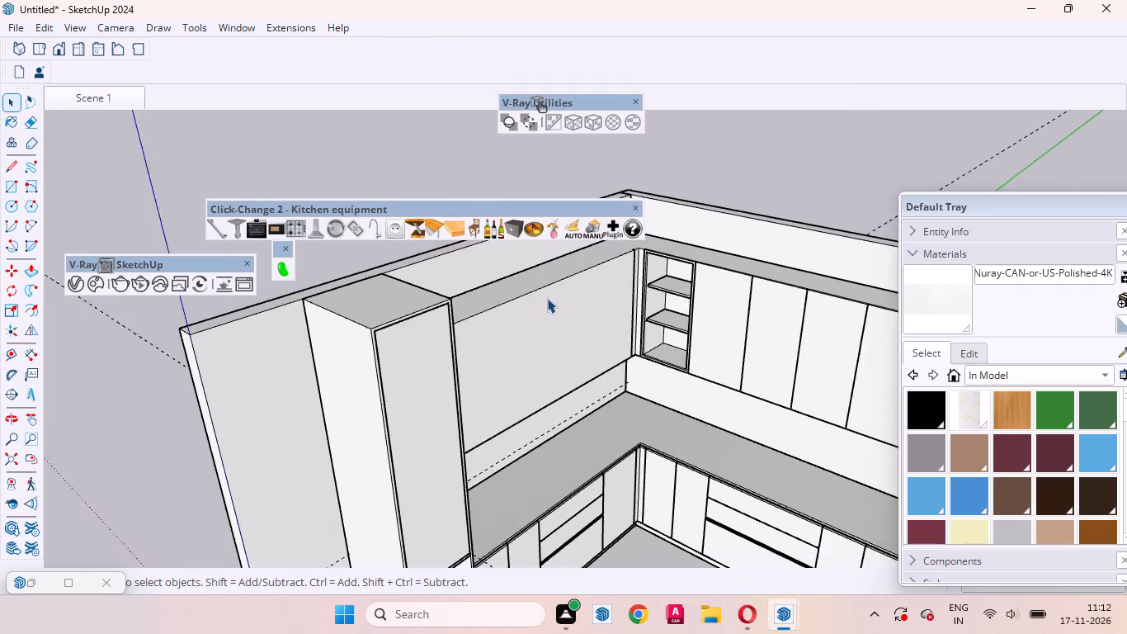
scroll(547, 298, down, 2)
scroll(446, 296, down, 5)
middle_drag(487, 353, 735, 362)
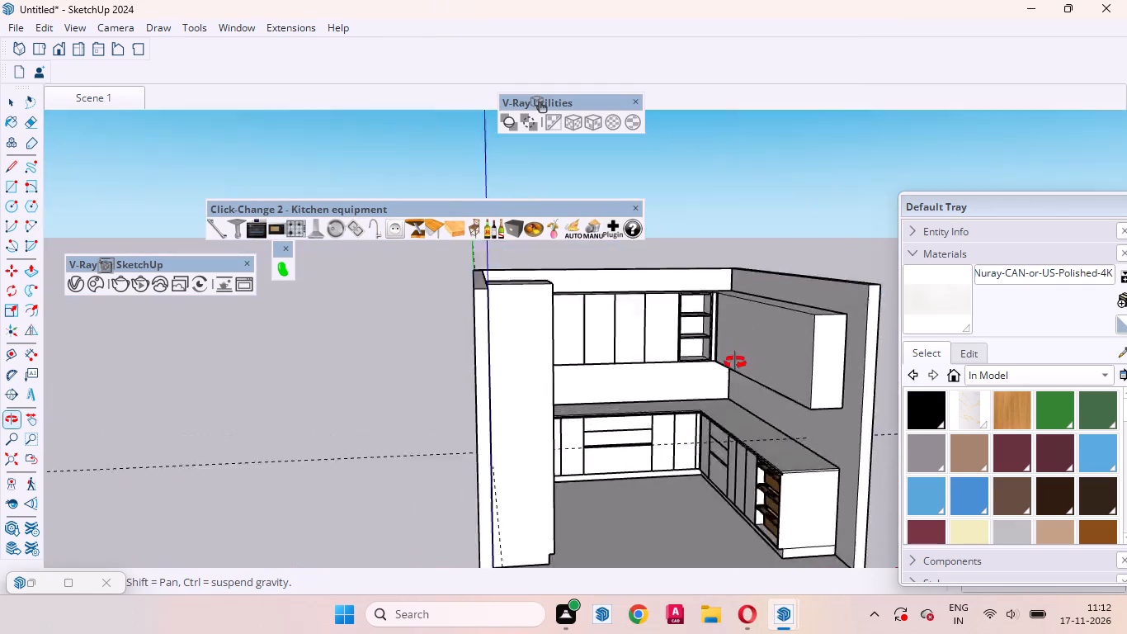
middle_drag(735, 362, 734, 438)
scroll(367, 199, up, 4)
scroll(451, 214, up, 4)
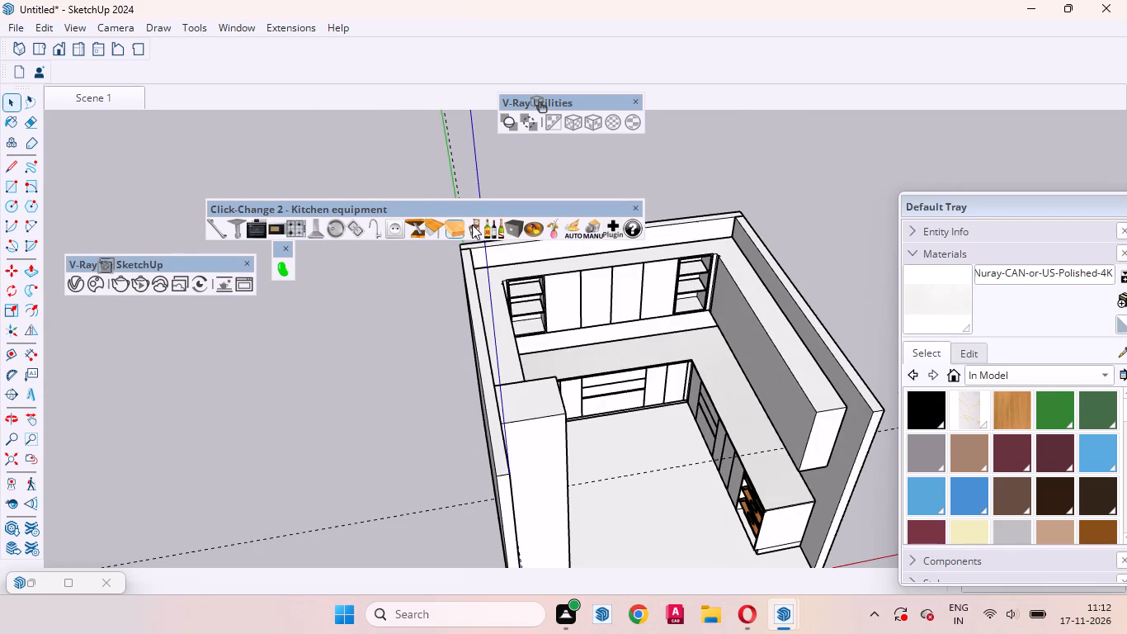
scroll(422, 301, up, 4)
scroll(314, 319, down, 3)
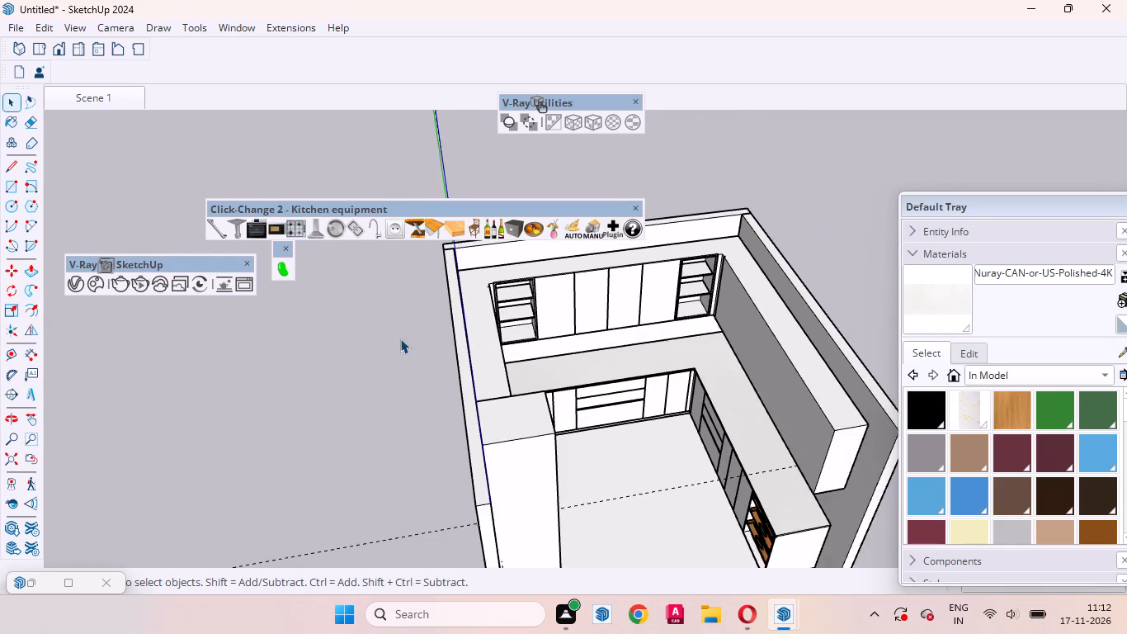
middle_drag(390, 339, 290, 203)
scroll(503, 326, up, 7)
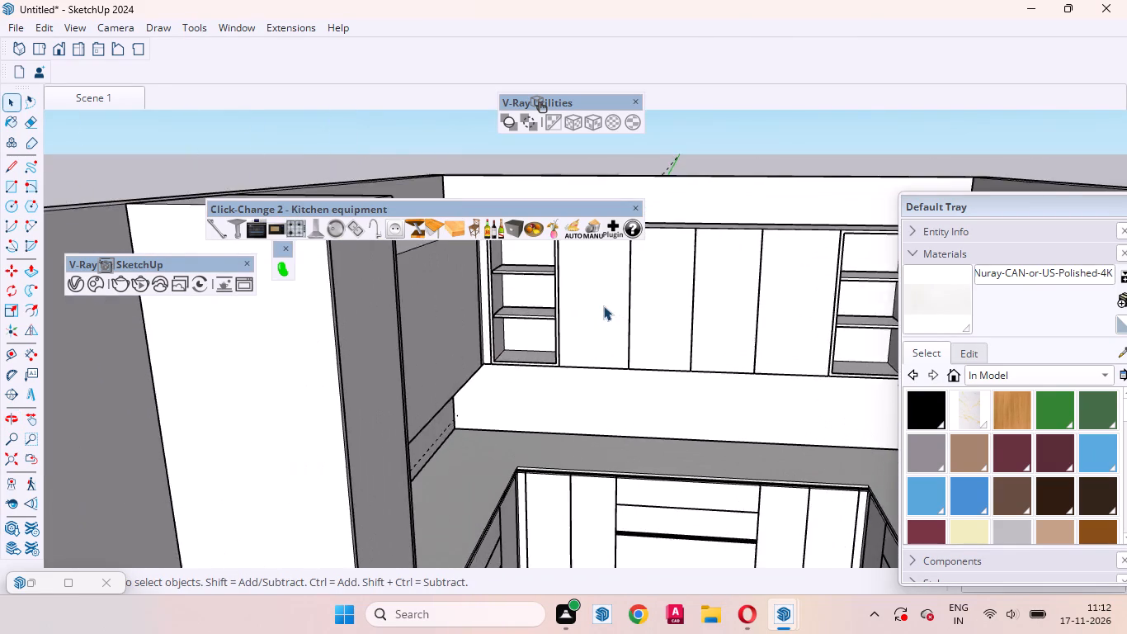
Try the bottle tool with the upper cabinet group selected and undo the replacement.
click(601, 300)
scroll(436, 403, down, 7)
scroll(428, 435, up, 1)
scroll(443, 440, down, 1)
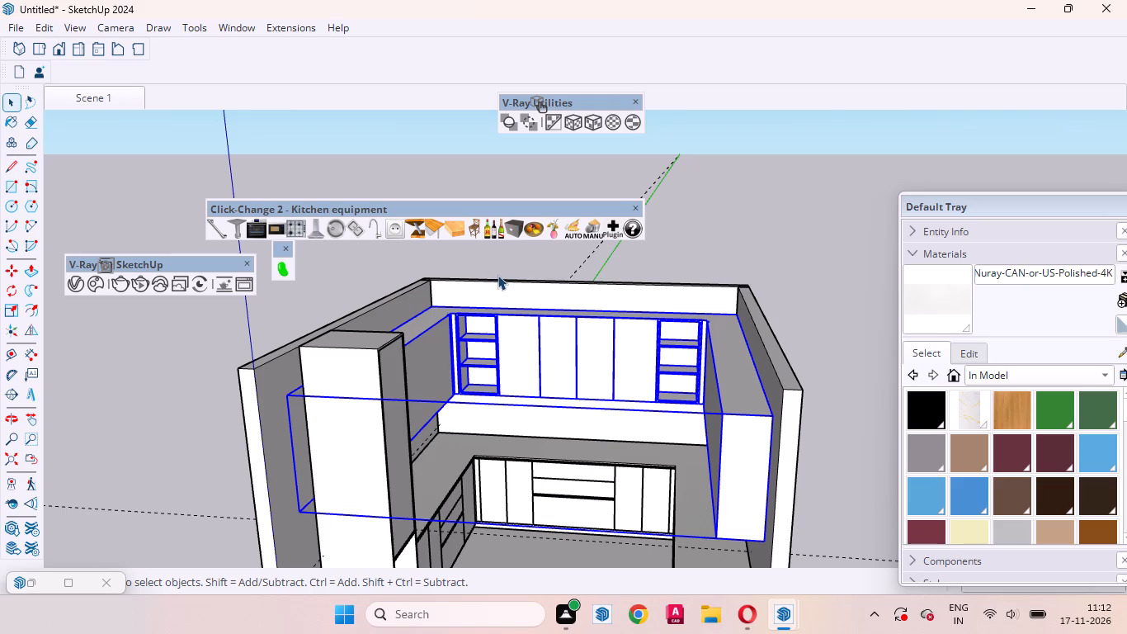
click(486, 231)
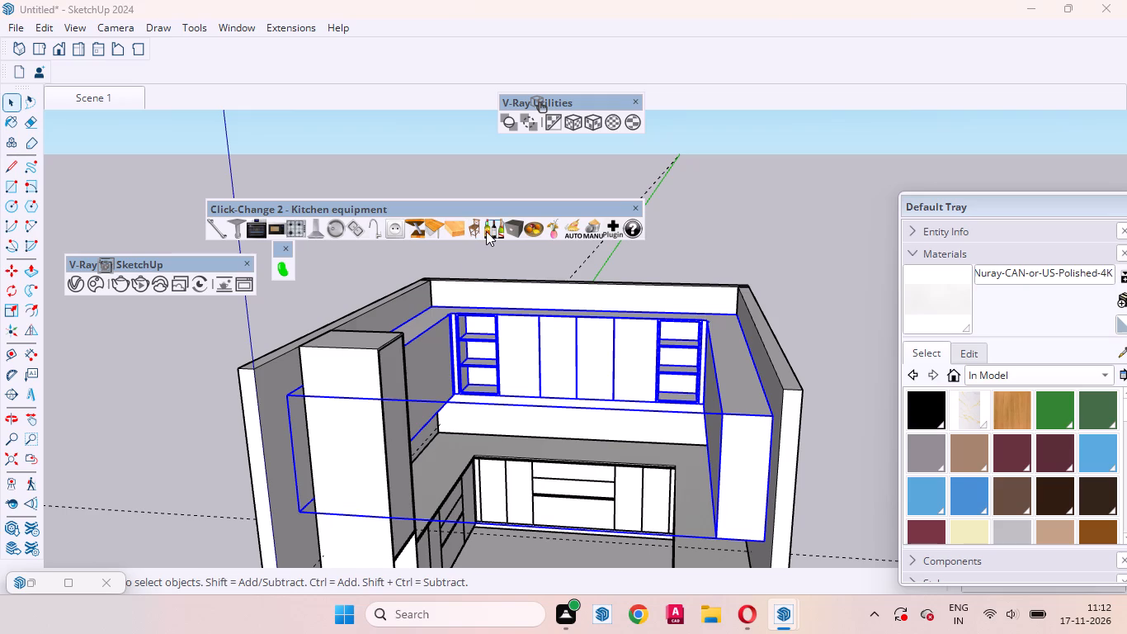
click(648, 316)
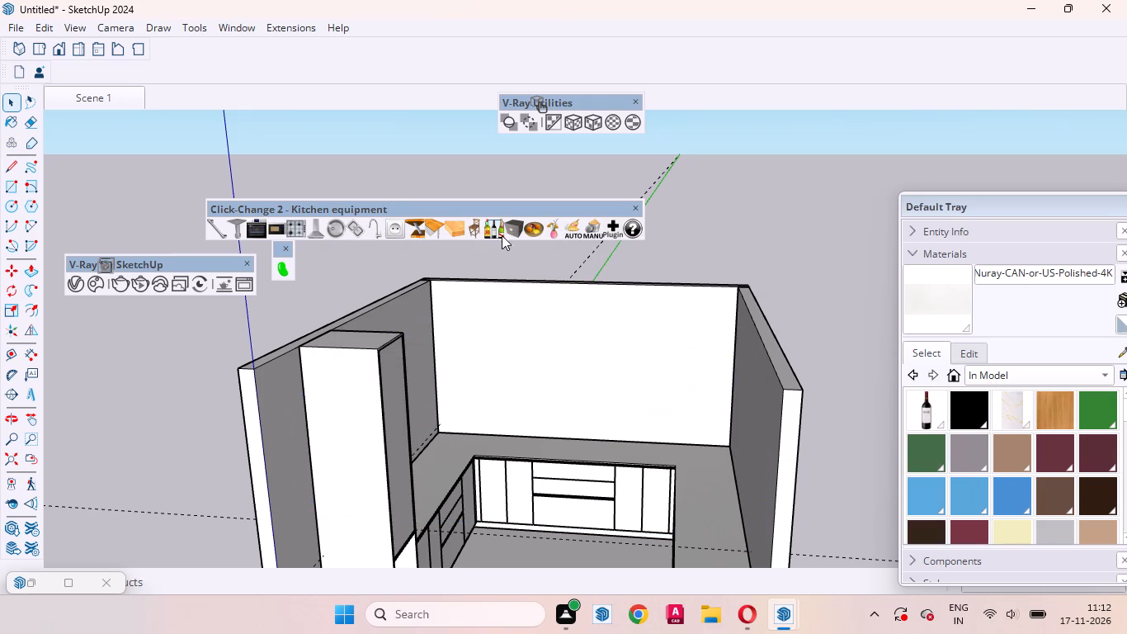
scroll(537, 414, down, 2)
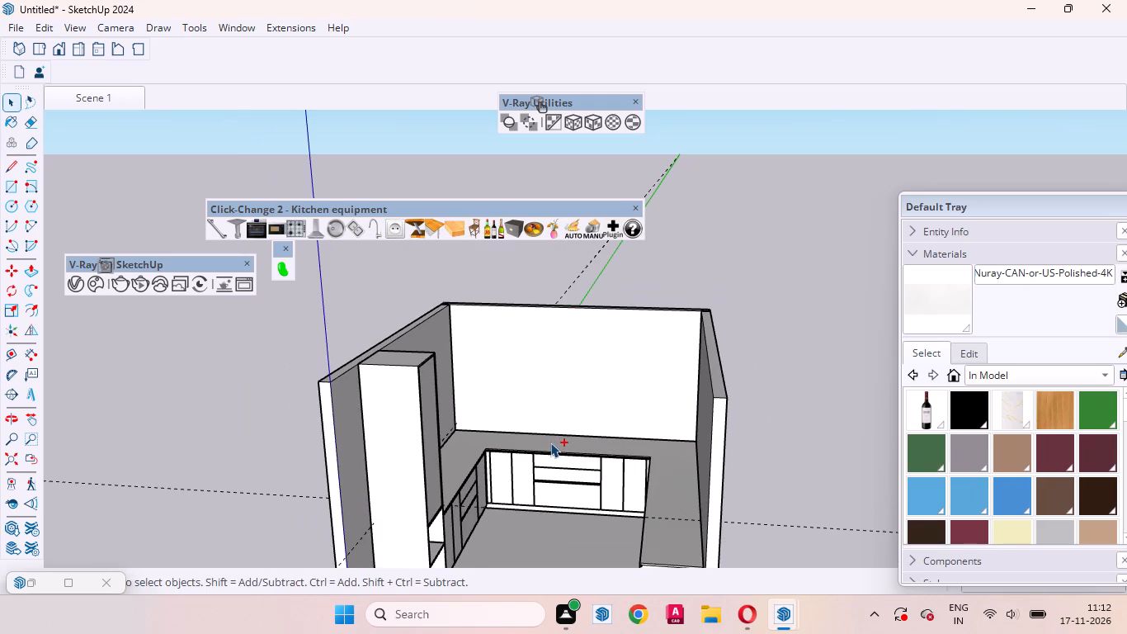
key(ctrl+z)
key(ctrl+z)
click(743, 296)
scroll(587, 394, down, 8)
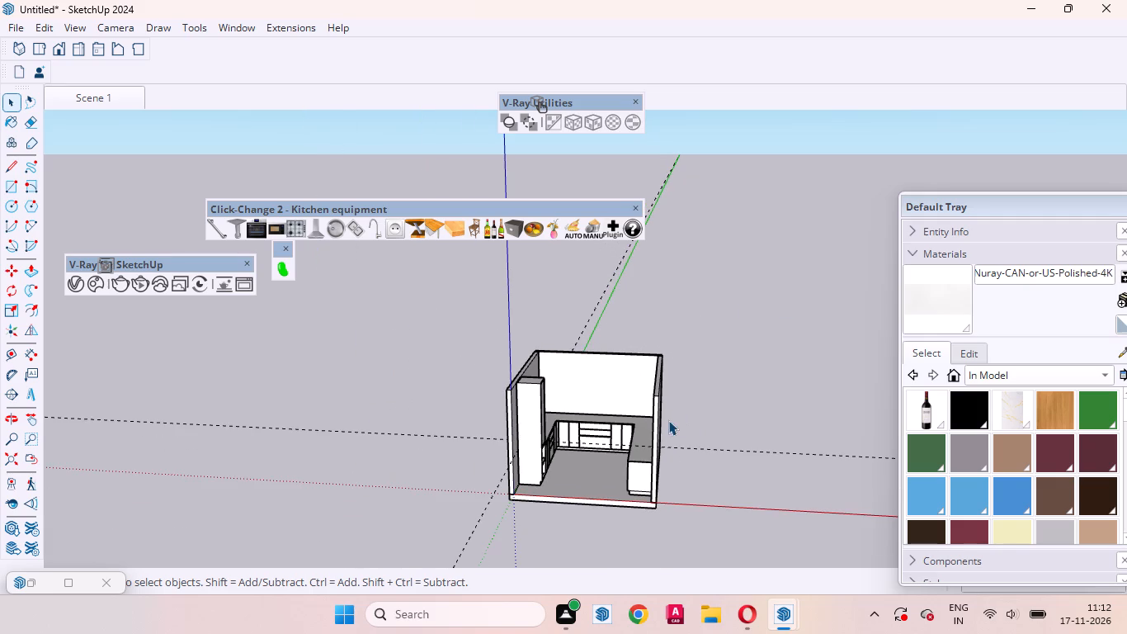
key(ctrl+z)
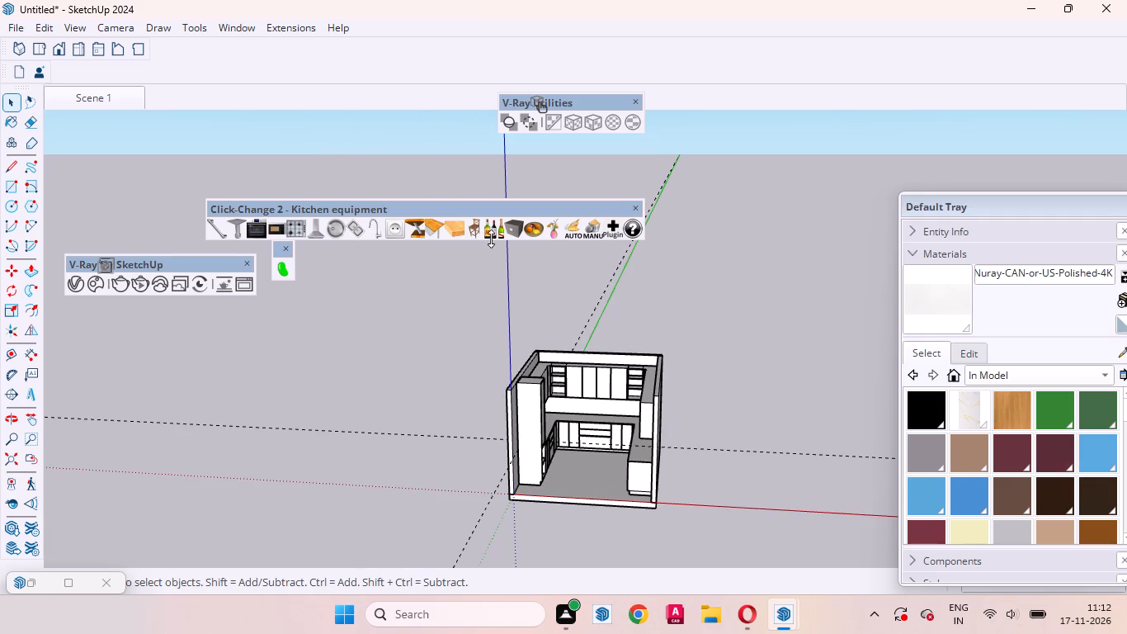
Insert a Click-Change bottle on the countertop, in the back corner nearest the tall unit.
click(495, 234)
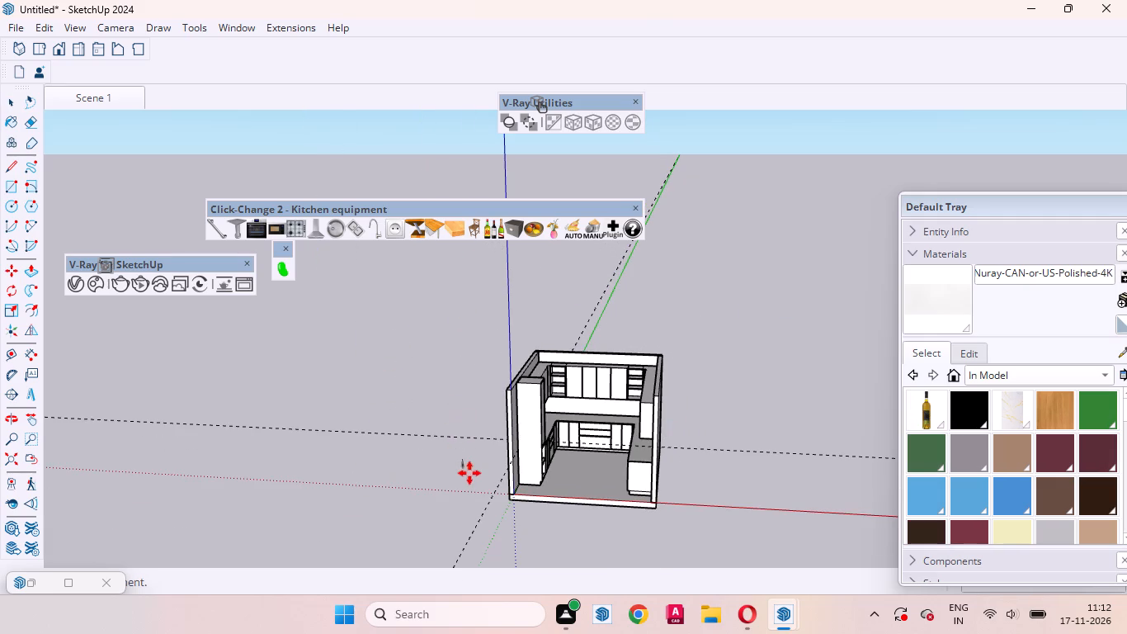
scroll(469, 473, up, 19)
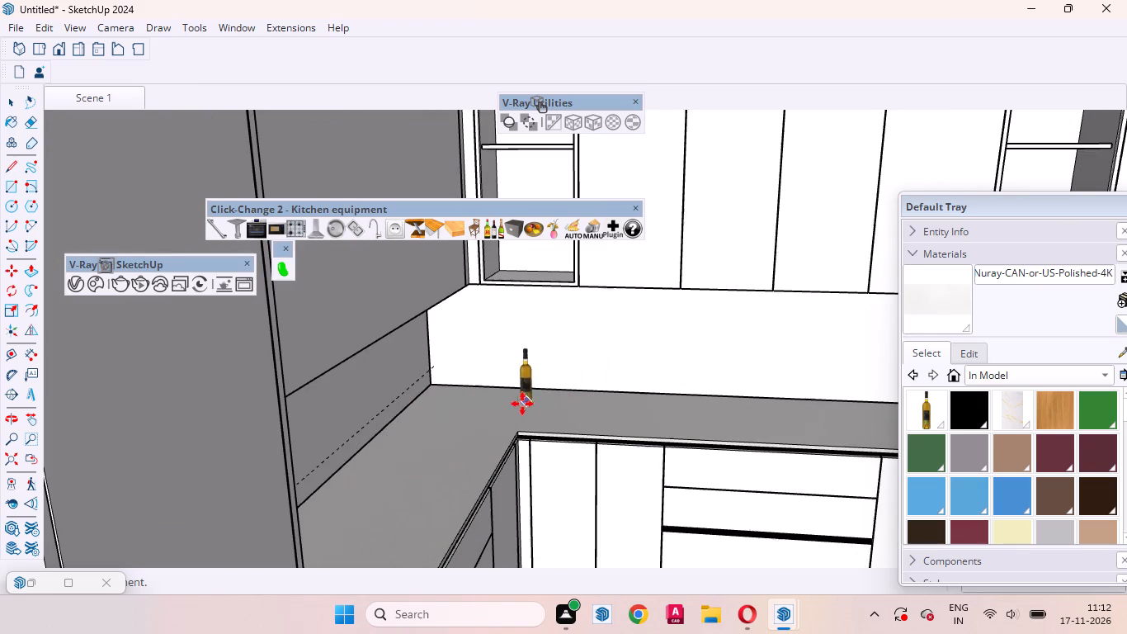
scroll(507, 413, up, 4)
click(493, 414)
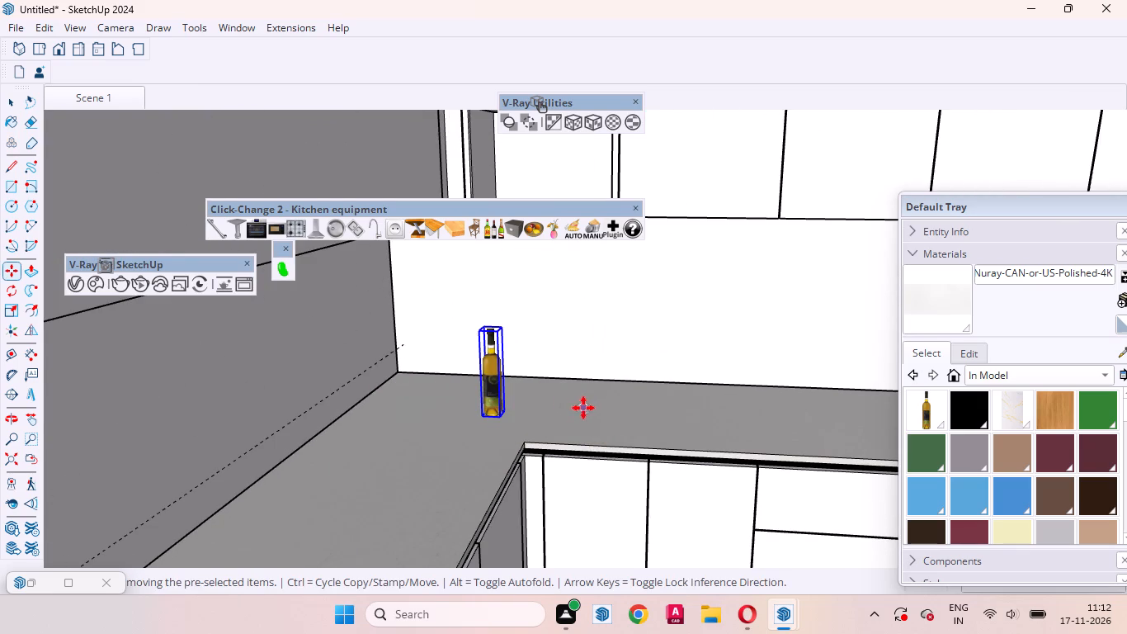
key(space)
Swap the countertop bottle for a shallow wicker bowl of fruit with bananas.
click(539, 235)
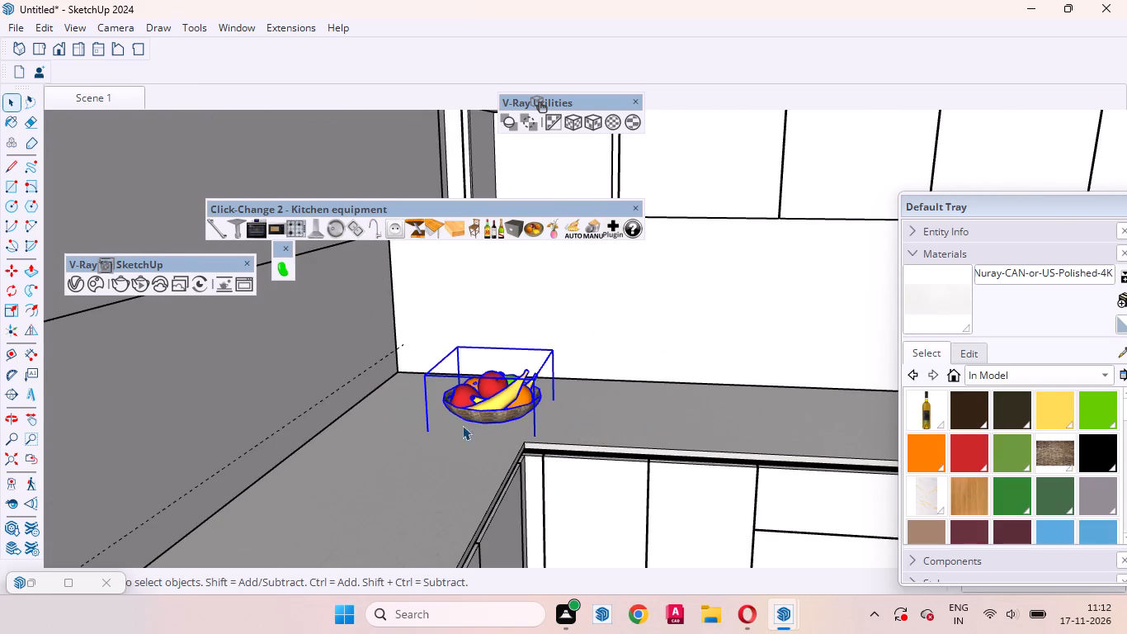
scroll(458, 447, down, 17)
click(650, 270)
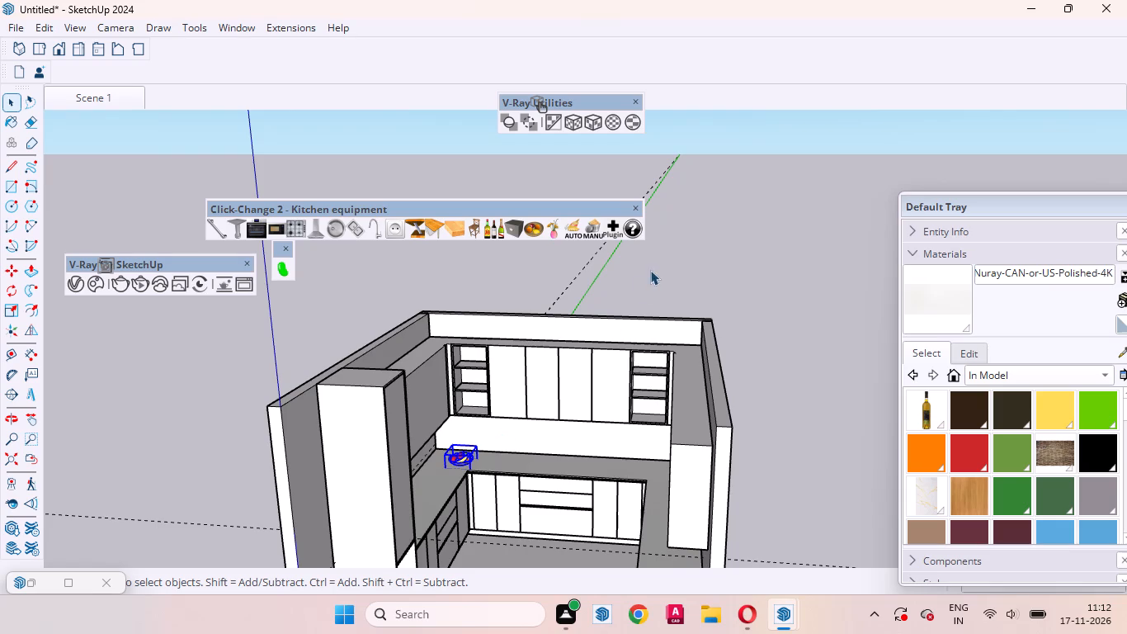
scroll(475, 423, up, 14)
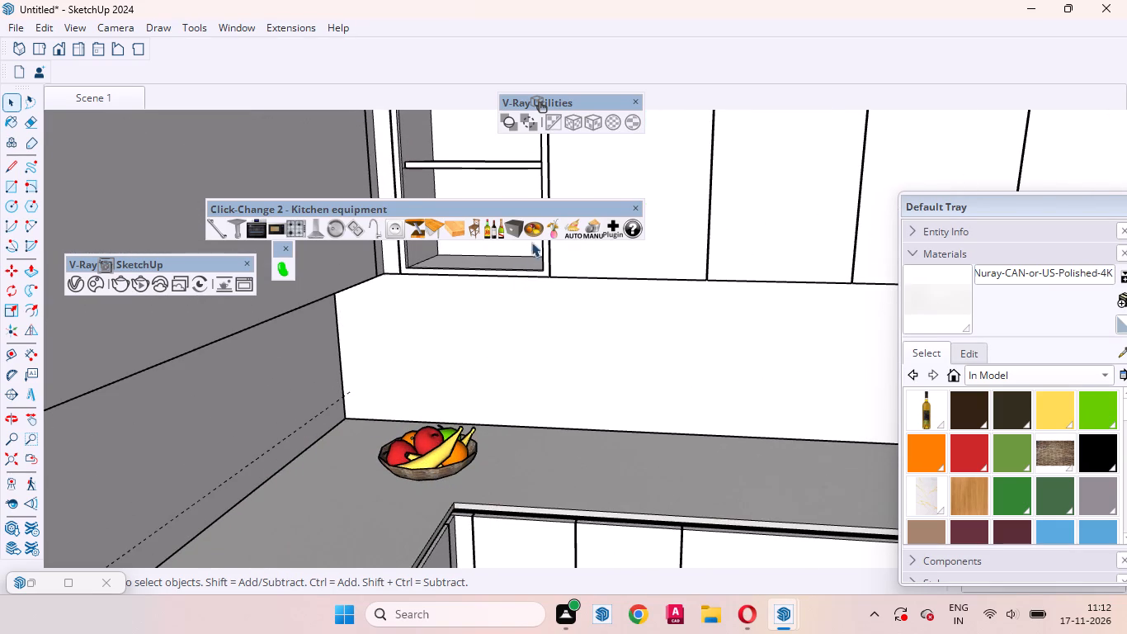
Change the corner fruit bowl to the footed wire fruit basket variant.
click(426, 457)
click(533, 226)
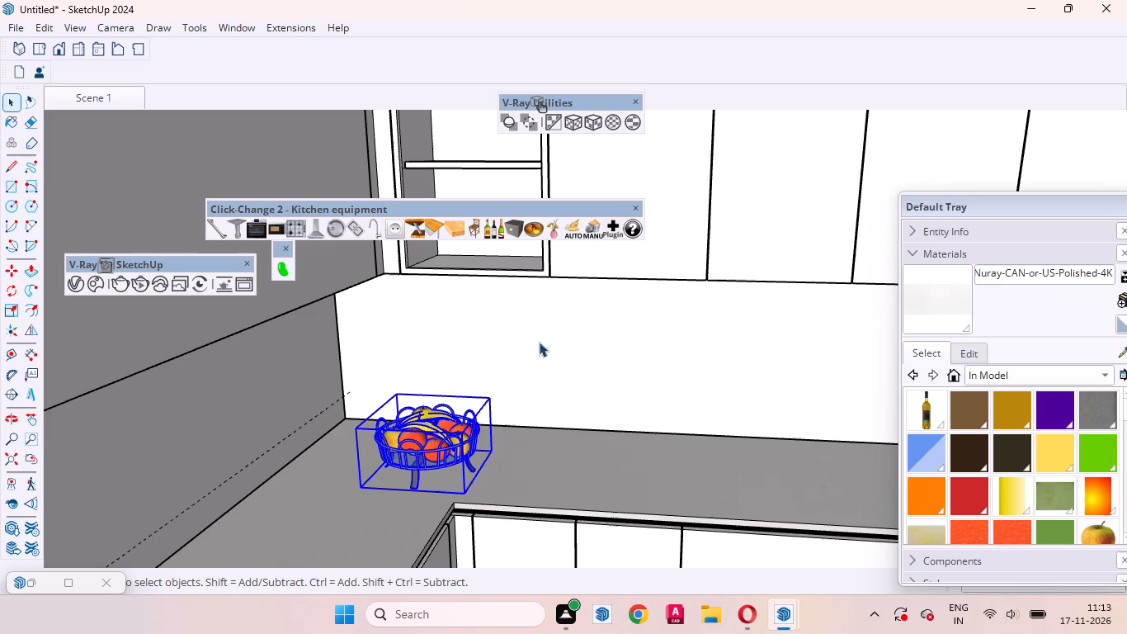
click(587, 452)
scroll(451, 449, up, 5)
middle_drag(447, 454, 408, 608)
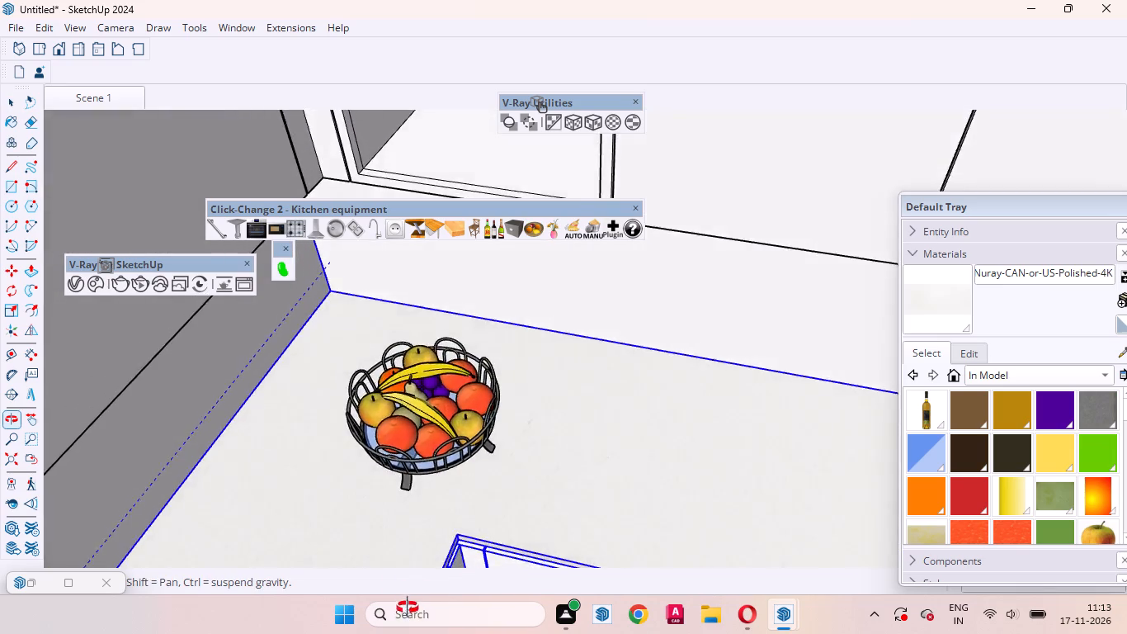
middle_drag(408, 608, 417, 367)
Change the wire fruit basket to the transparent fruit bowl variant.
click(422, 432)
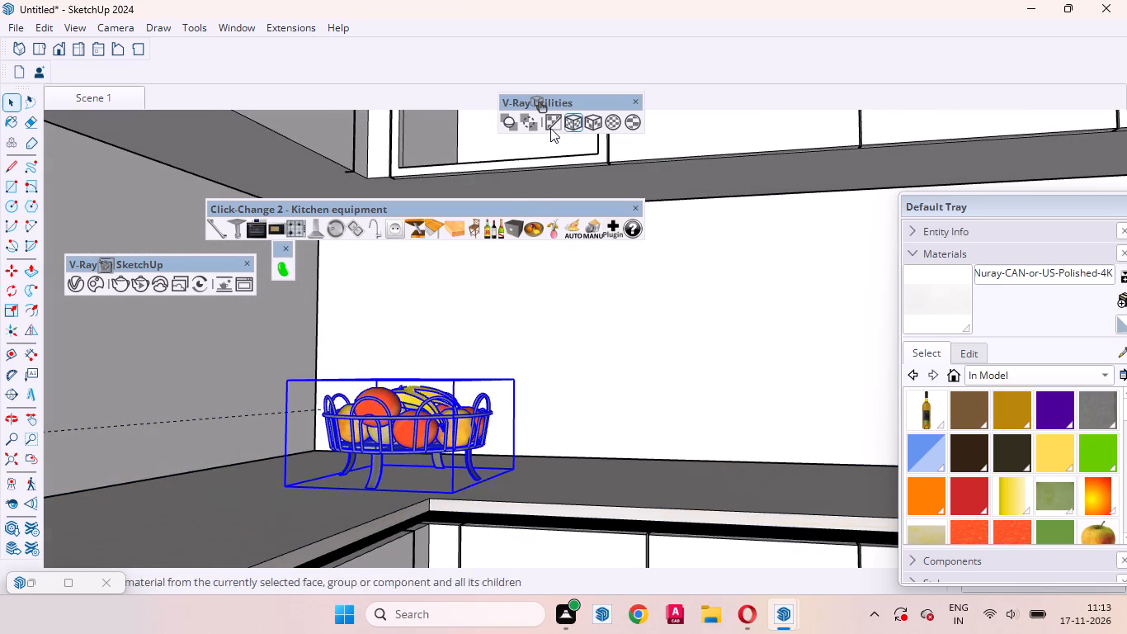
click(530, 231)
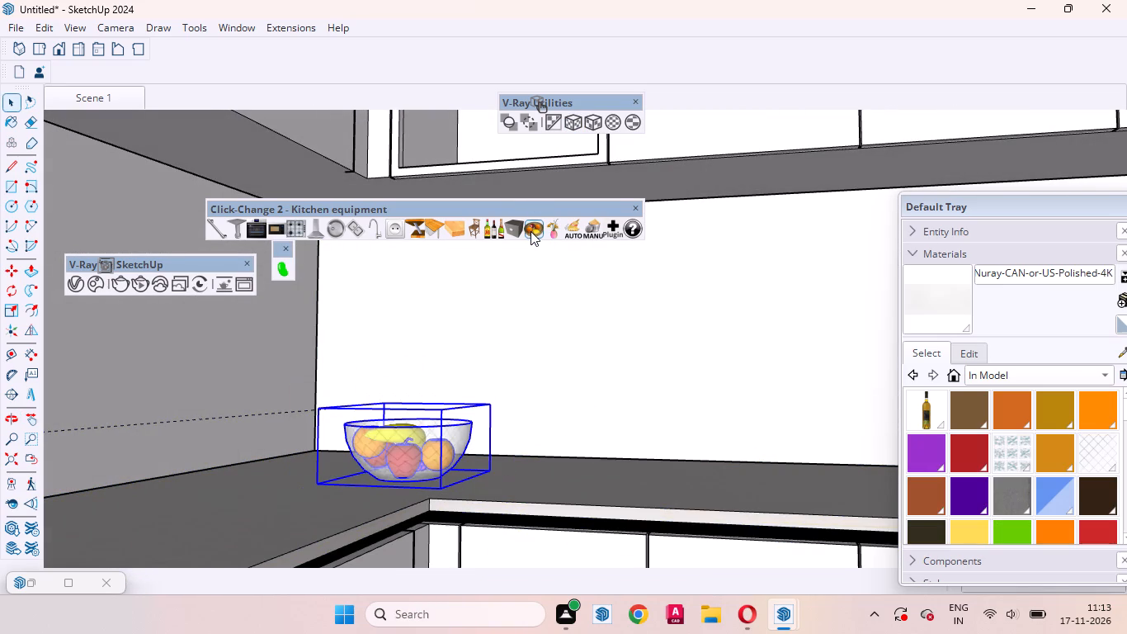
click(568, 444)
middle_drag(564, 435, 544, 574)
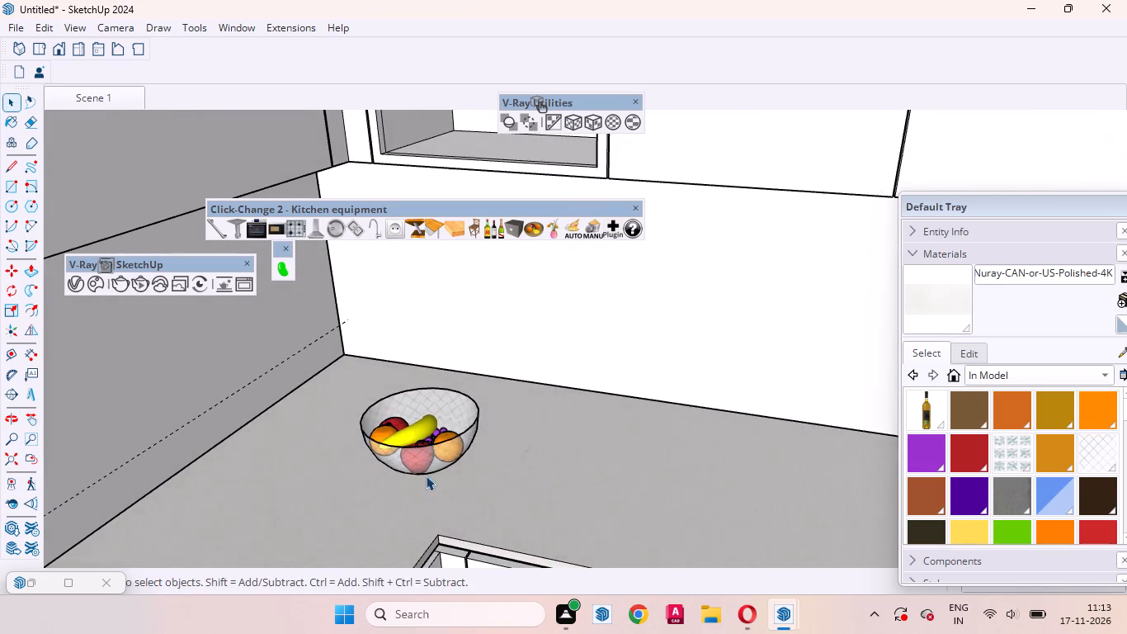
Change the transparent fruit bowl to the upright holder of three stacked oranges.
click(409, 461)
click(536, 227)
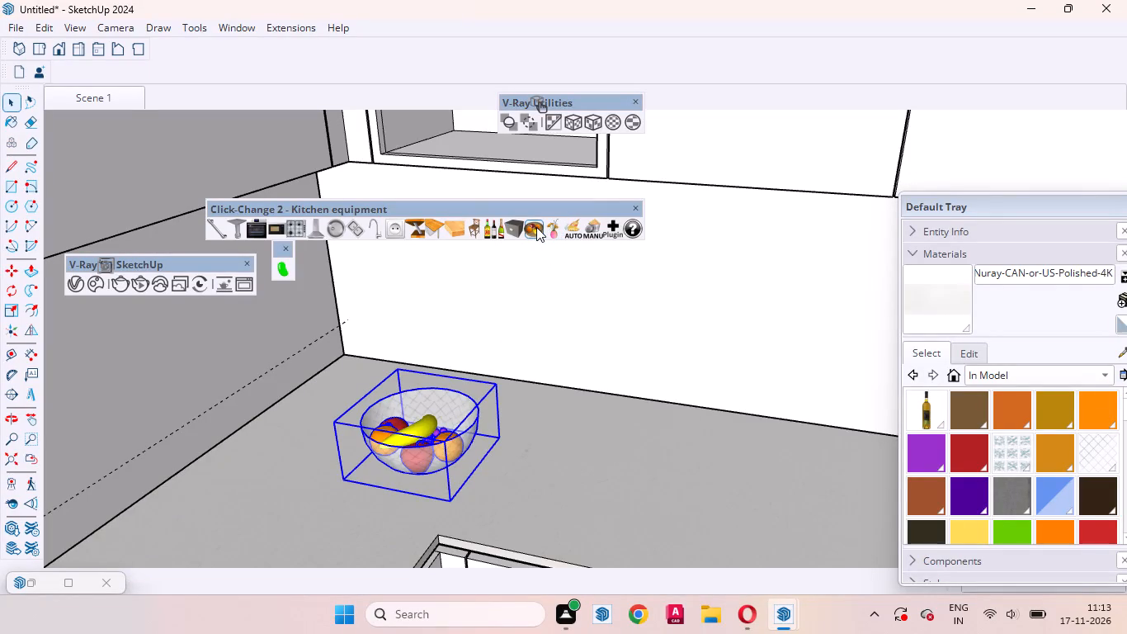
click(581, 447)
scroll(500, 346, down, 3)
middle_drag(419, 419, 371, 405)
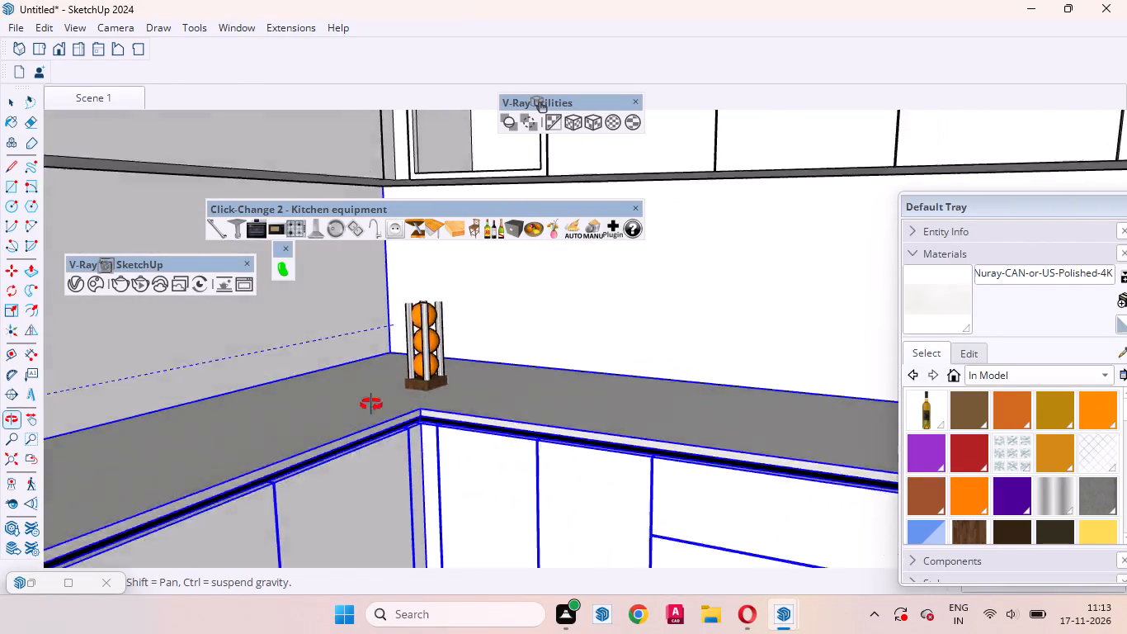
middle_drag(371, 405, 370, 415)
scroll(497, 421, down, 4)
scroll(497, 421, up, 1)
scroll(464, 420, down, 13)
click(706, 244)
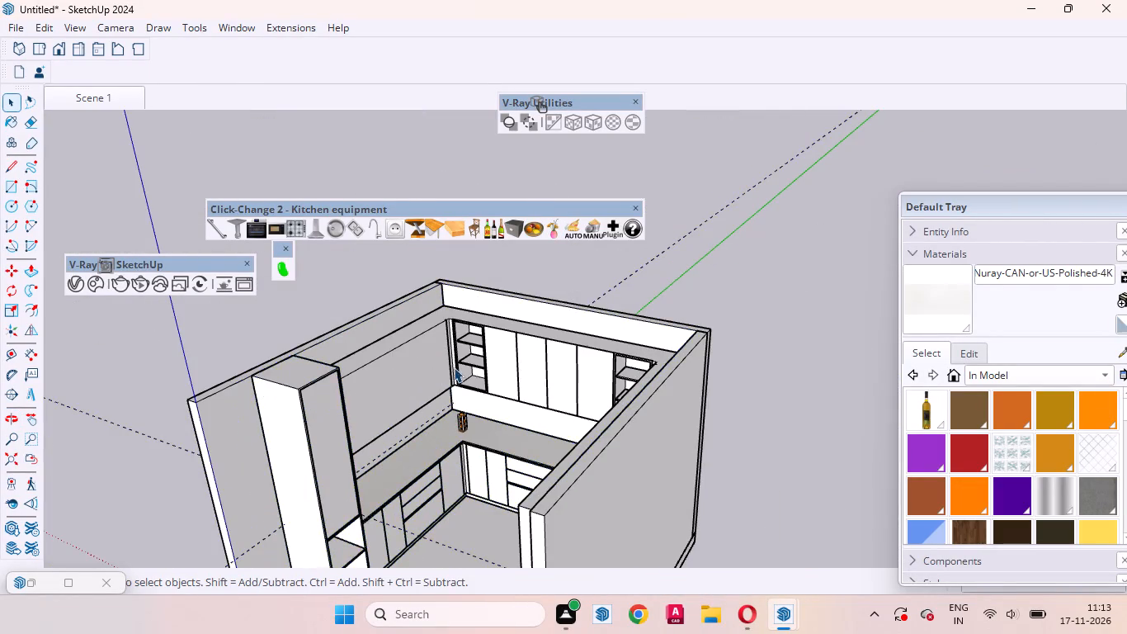
Insert a second fruit bowl on the countertop in the opposite back corner from the orange holder.
scroll(392, 391, up, 3)
click(530, 227)
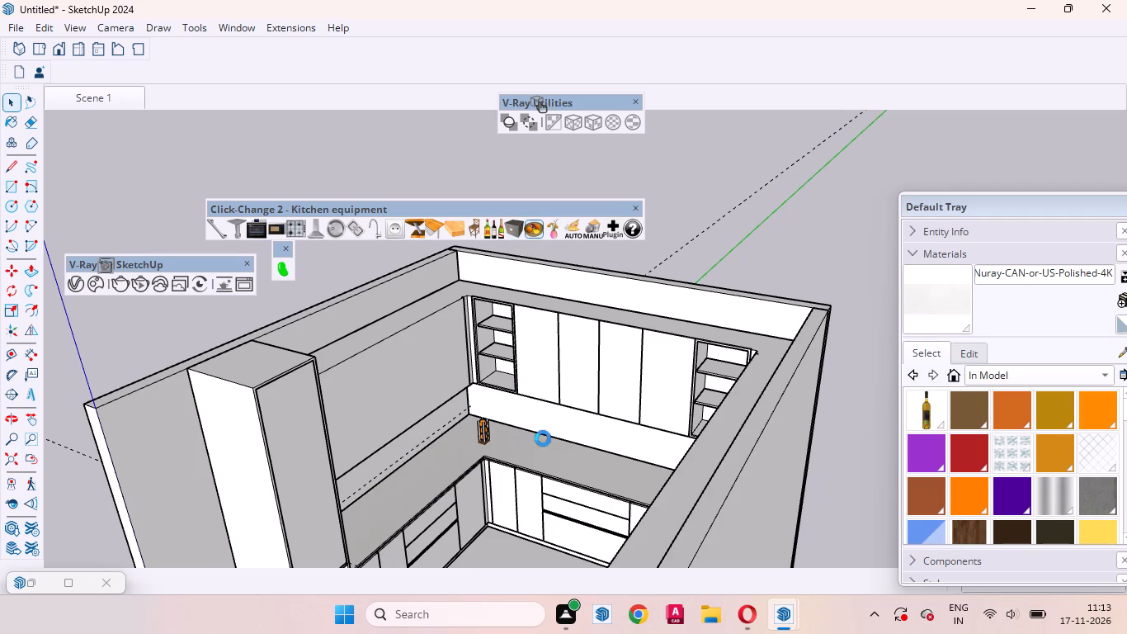
scroll(535, 461, up, 8)
middle_drag(553, 465, 677, 478)
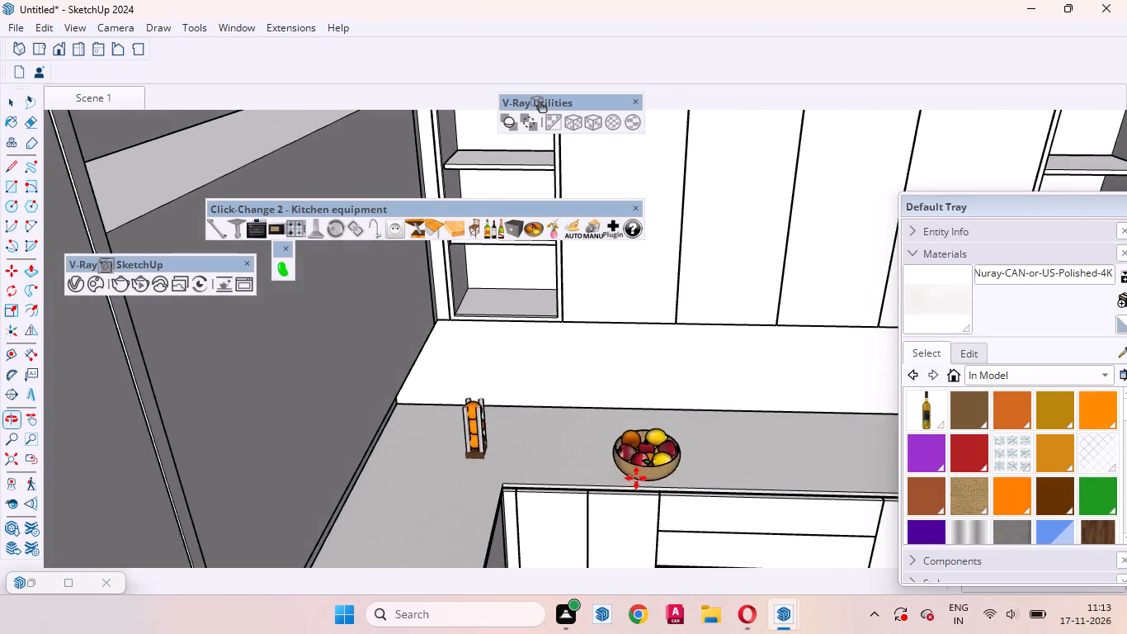
scroll(461, 466, down, 11)
scroll(652, 477, up, 10)
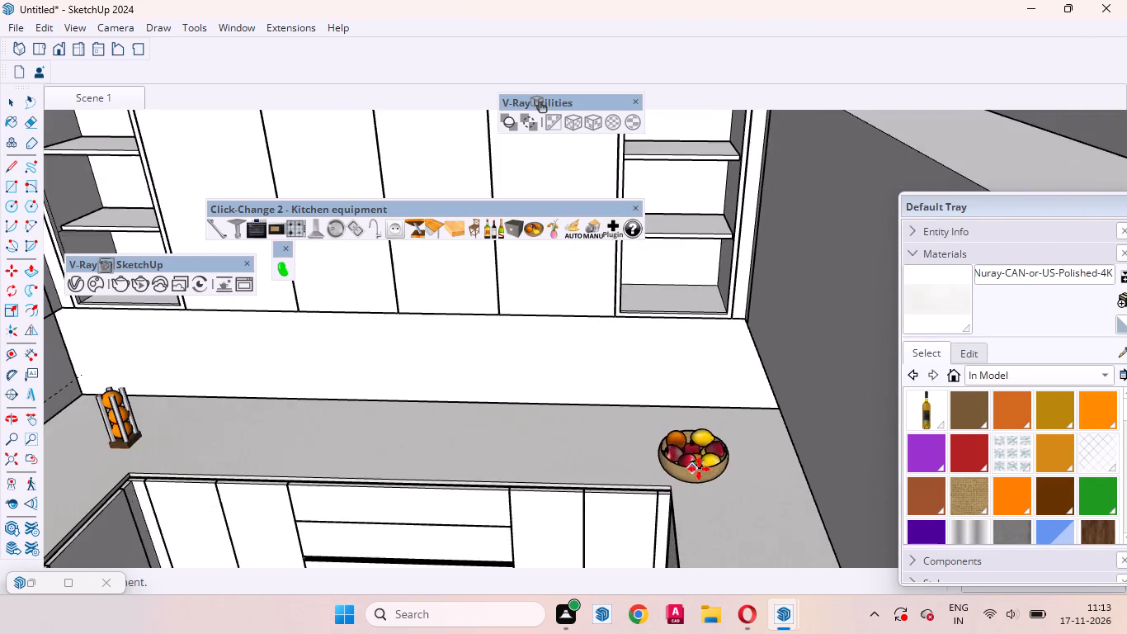
scroll(699, 469, up, 3)
click(748, 447)
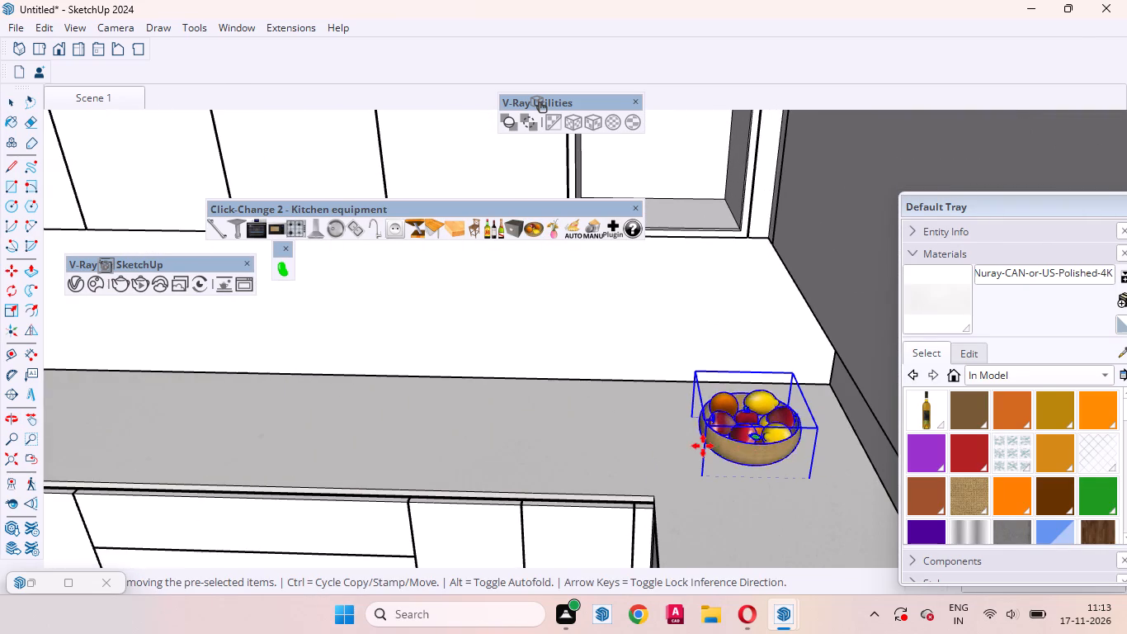
Change the second fruit bowl to the shallow wicker bowl with bananas.
click(533, 228)
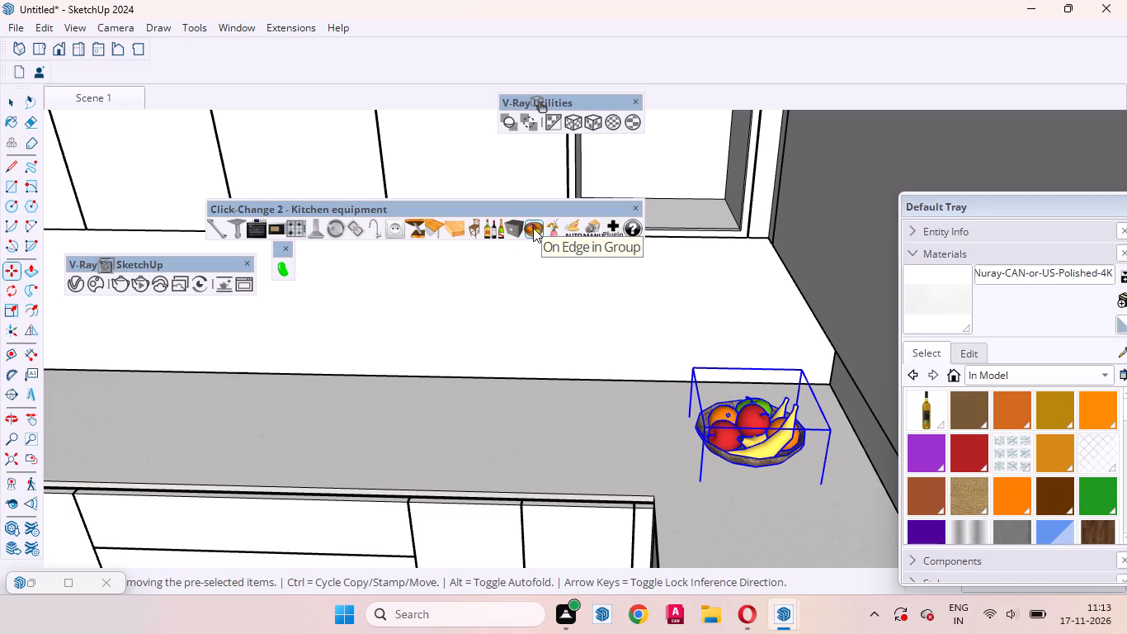
scroll(545, 375, down, 7)
key(space)
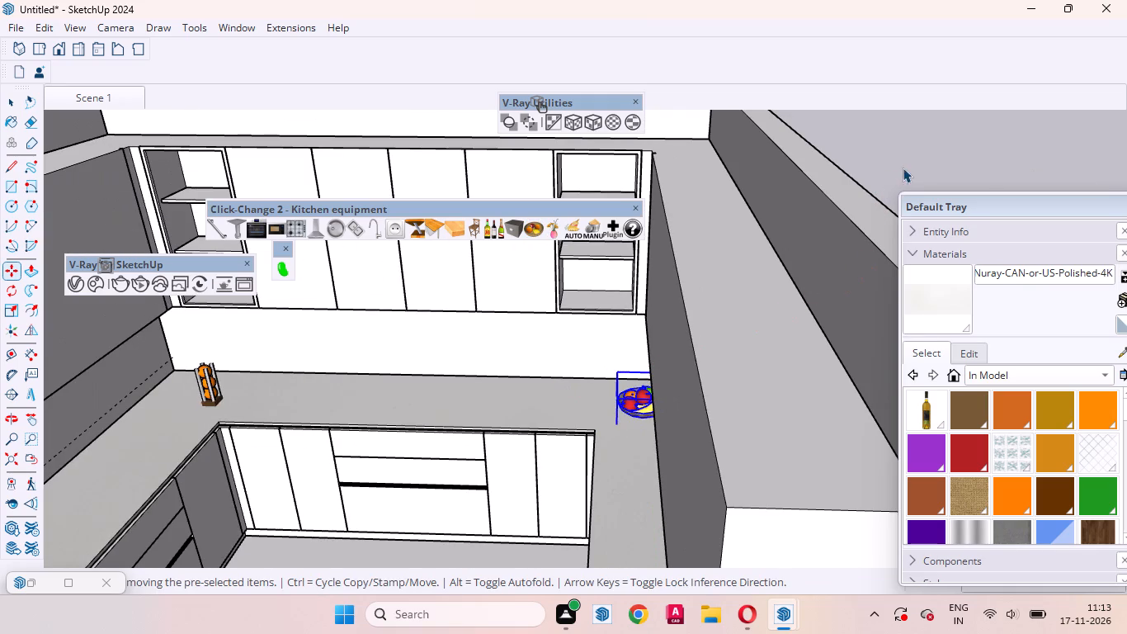
click(906, 154)
Insert a deep round fruit bowl on the back countertop beside the shallow wicker bowl with bananas.
scroll(526, 329, down, 4)
middle_drag(515, 410, 586, 382)
scroll(606, 399, up, 13)
scroll(536, 129, down, 4)
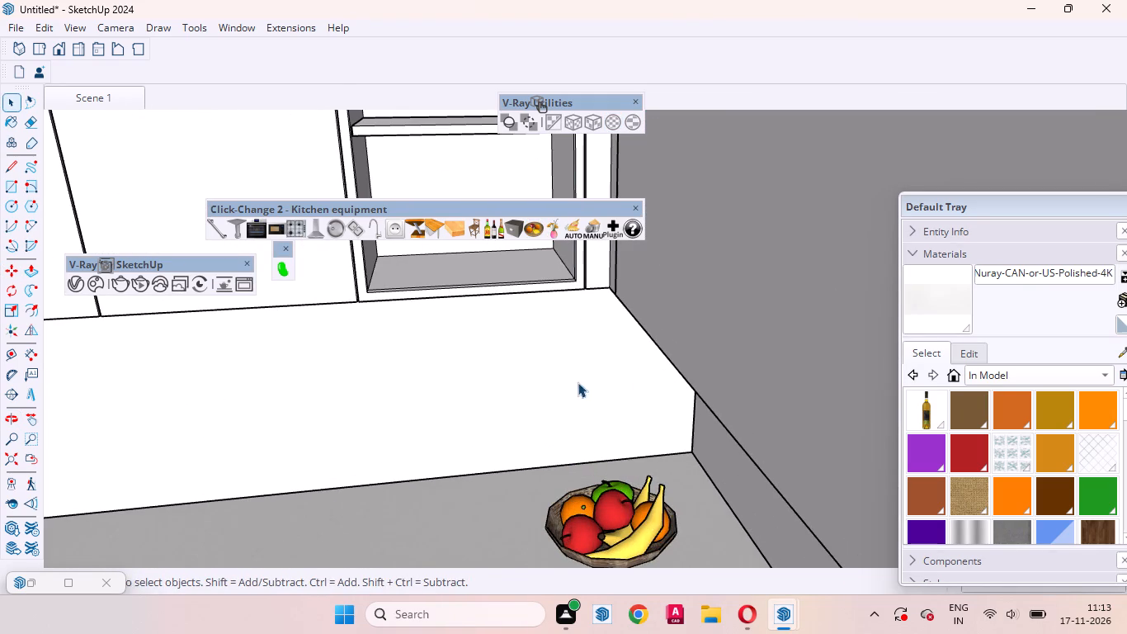
scroll(568, 200, down, 4)
scroll(629, 484, up, 7)
middle_drag(557, 462, 630, 426)
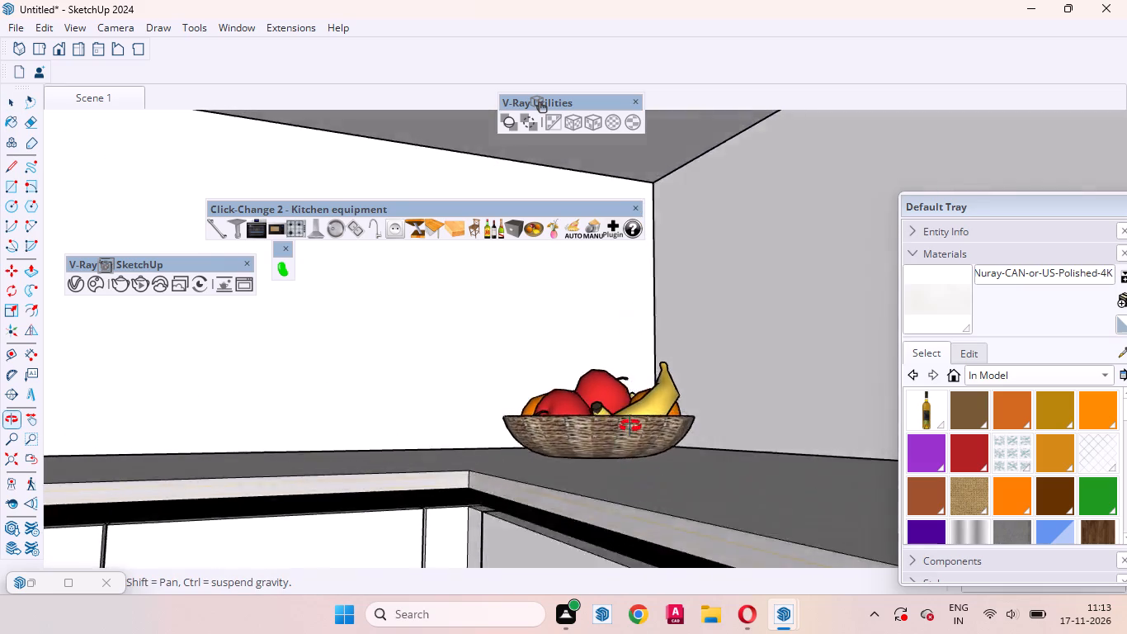
middle_drag(630, 426, 619, 434)
scroll(566, 378, up, 1)
click(541, 230)
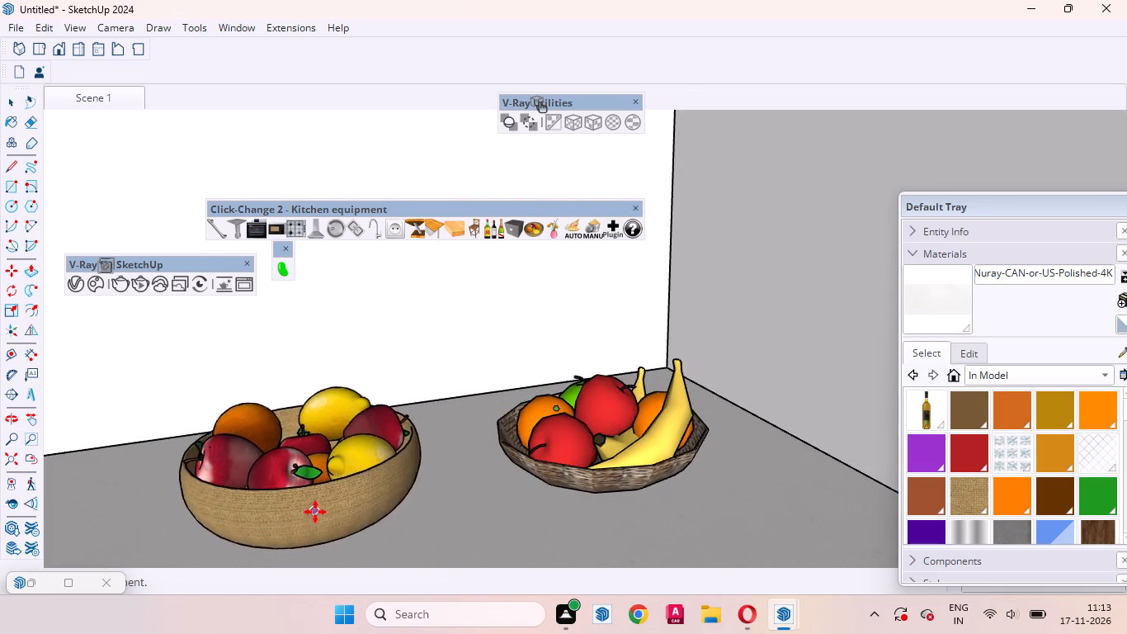
click(303, 523)
key(space)
scroll(552, 277, down, 5)
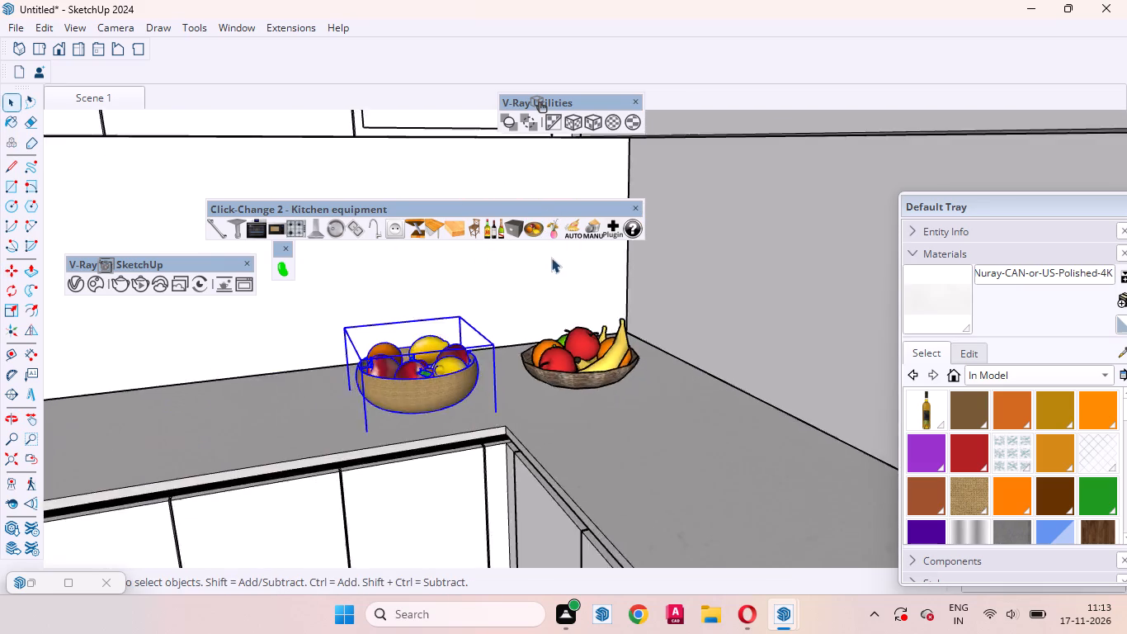
scroll(551, 258, down, 19)
click(699, 277)
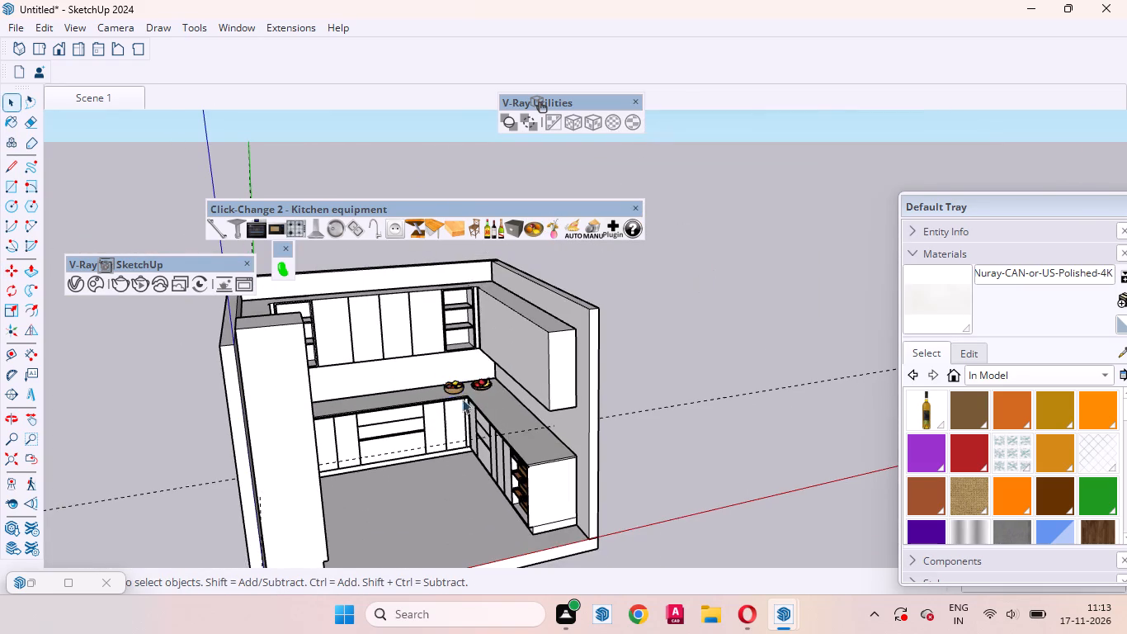
Erase the shallow wicker bowl with bananas from the countertop corner.
scroll(448, 404, up, 19)
click(487, 375)
right_click(487, 375)
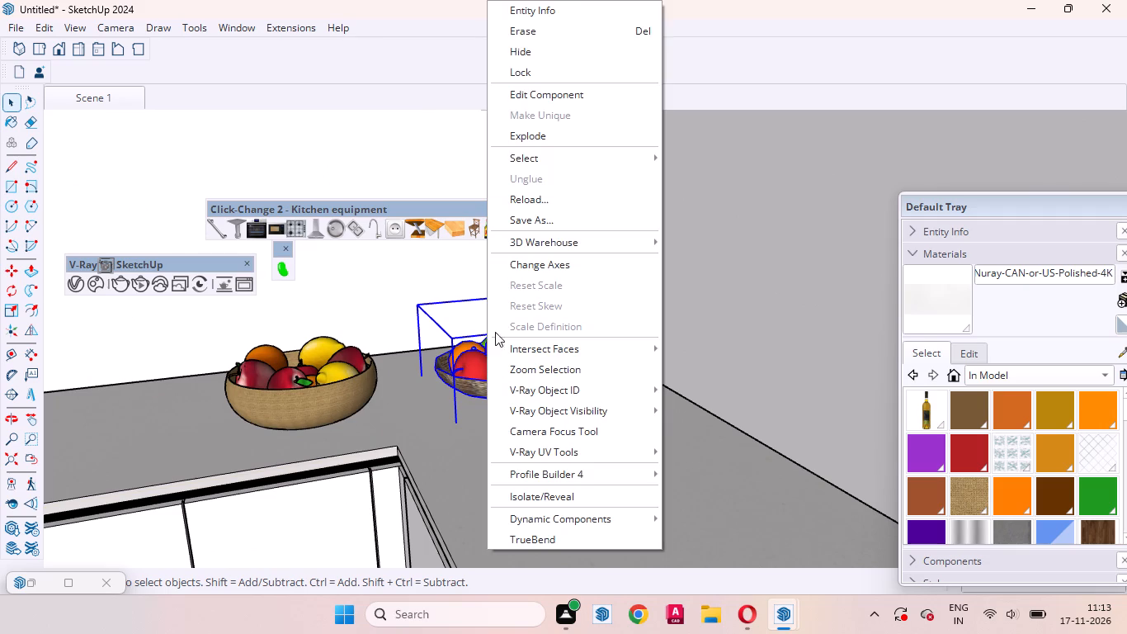
click(530, 35)
Move the deep round fruit bowl along the countertop into the freed back corner.
click(302, 400)
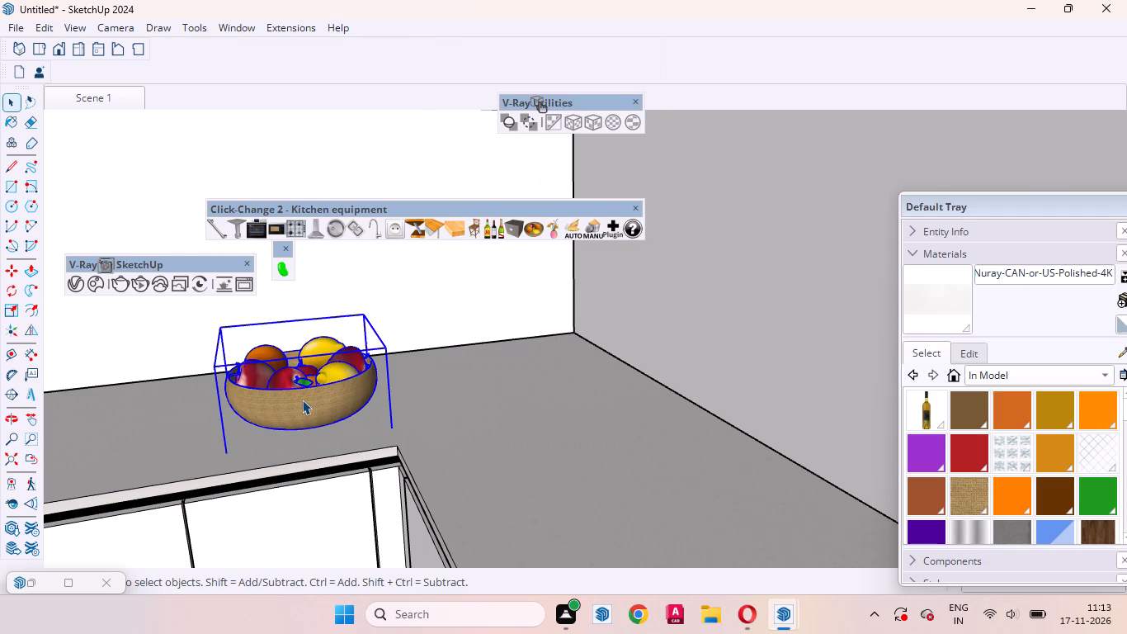
key(m)
click(287, 450)
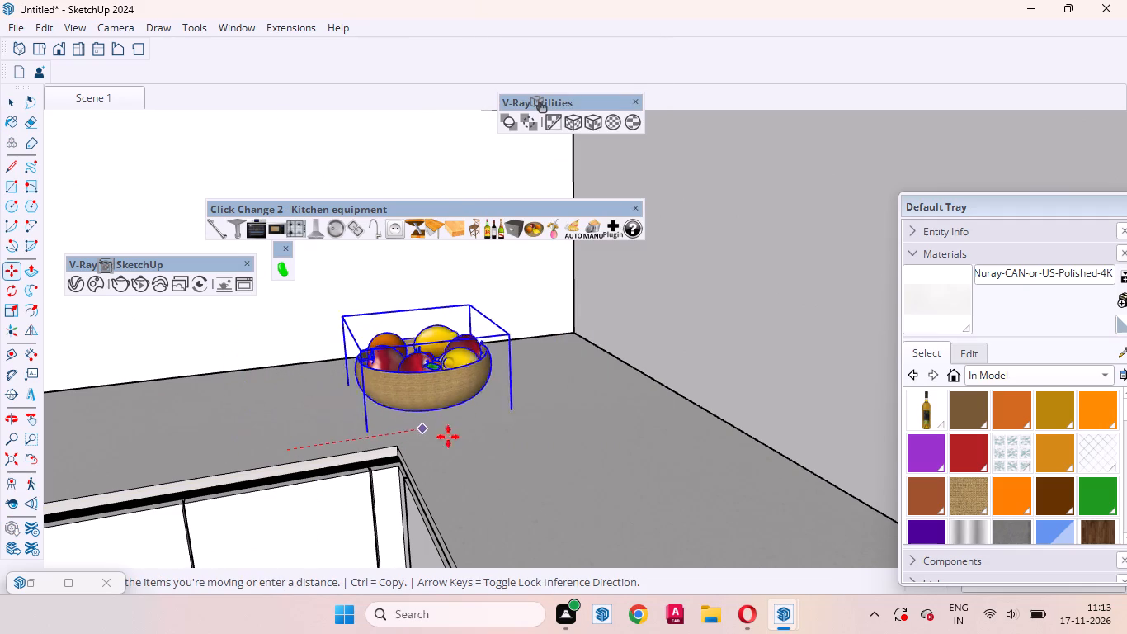
click(491, 420)
key(space)
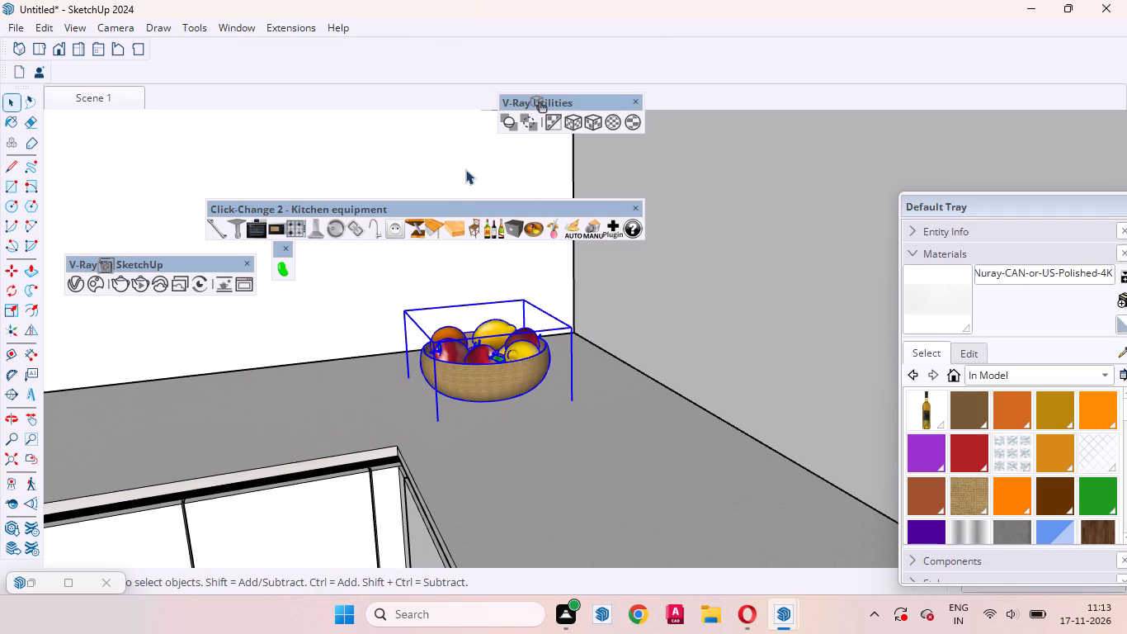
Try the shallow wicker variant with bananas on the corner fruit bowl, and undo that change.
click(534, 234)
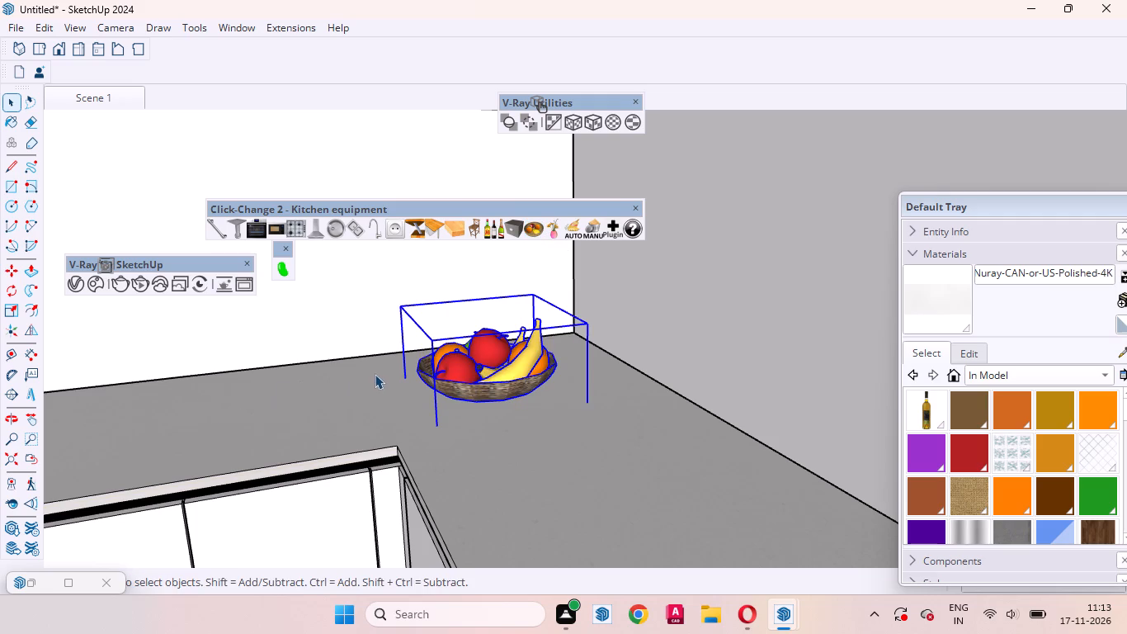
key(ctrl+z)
Insert another fruit bowl on the back countertop between the orange holder and the corner bowl.
scroll(516, 357, down, 7)
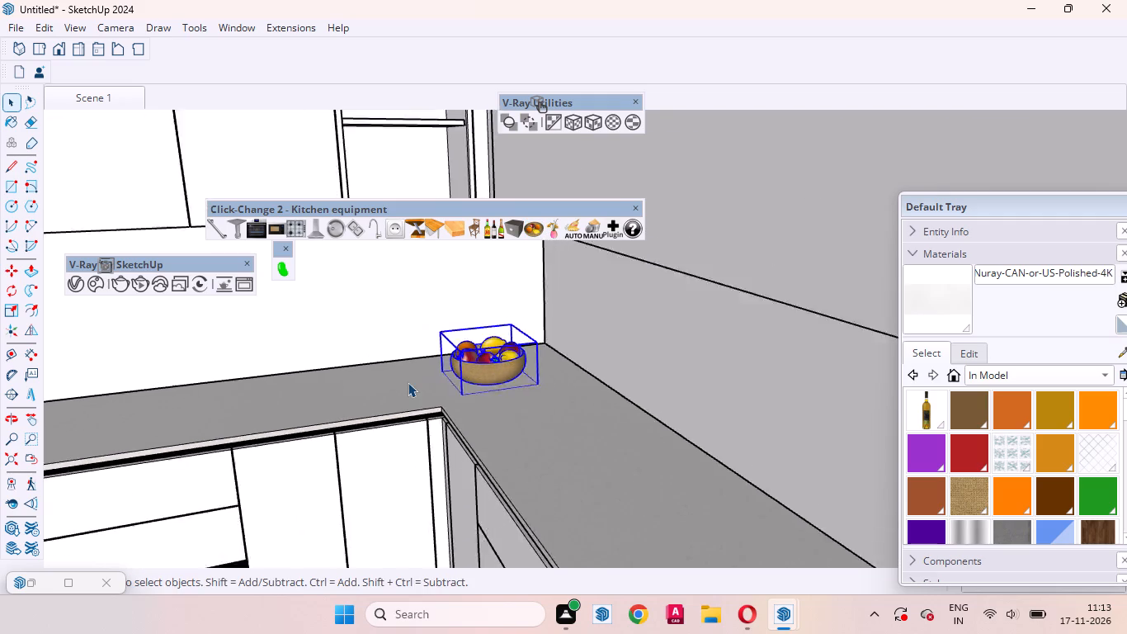
scroll(408, 382, down, 11)
click(738, 269)
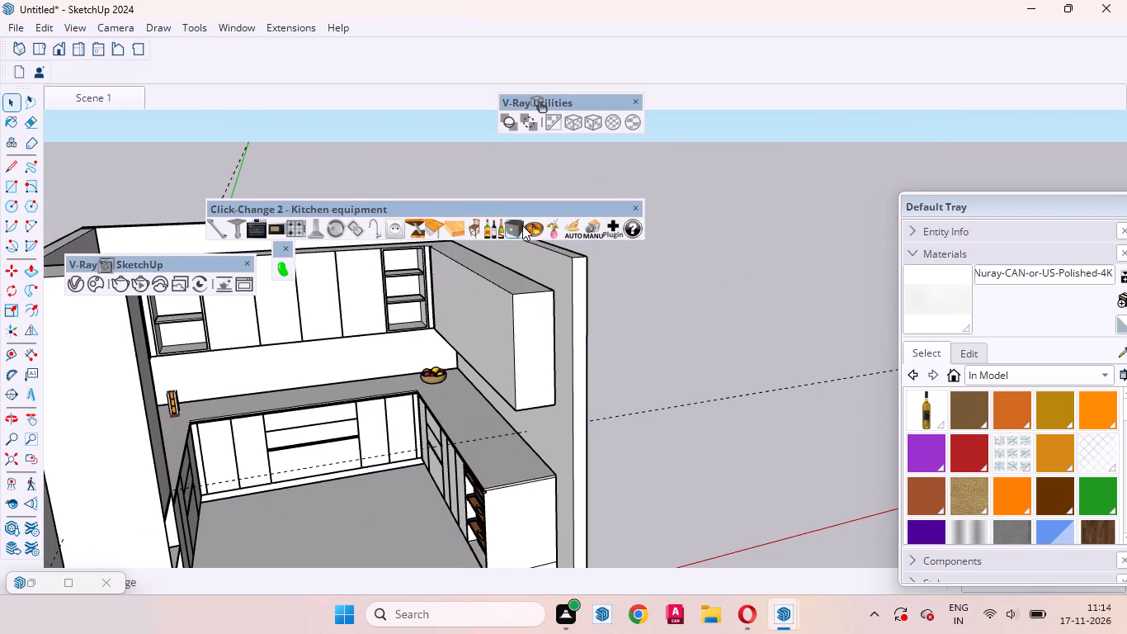
click(530, 225)
scroll(350, 386, up, 4)
click(354, 393)
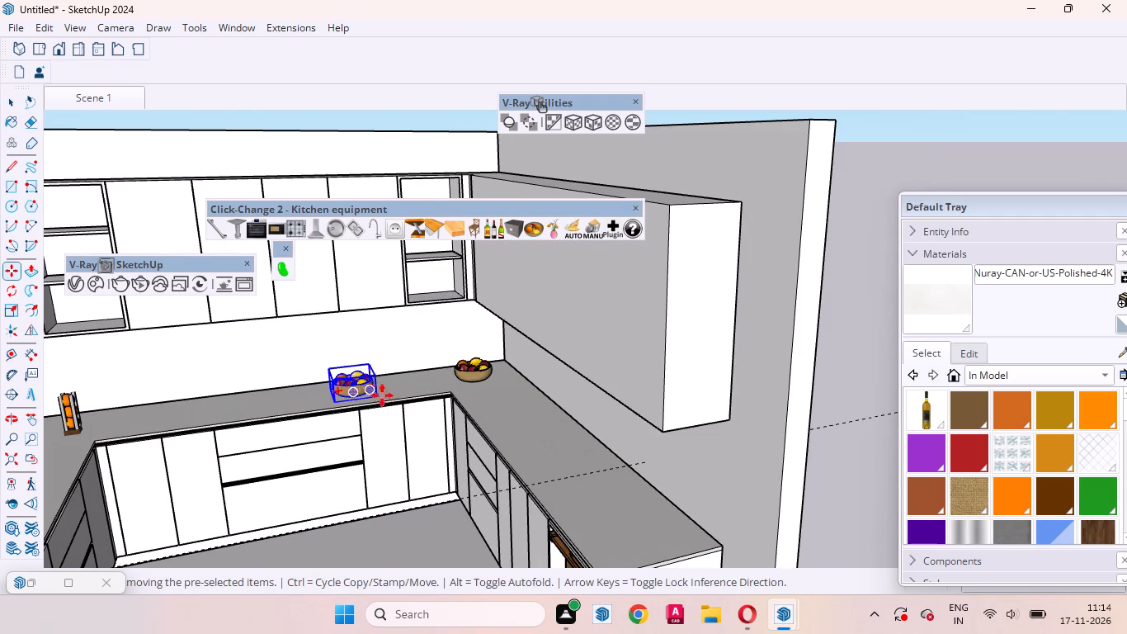
key(space)
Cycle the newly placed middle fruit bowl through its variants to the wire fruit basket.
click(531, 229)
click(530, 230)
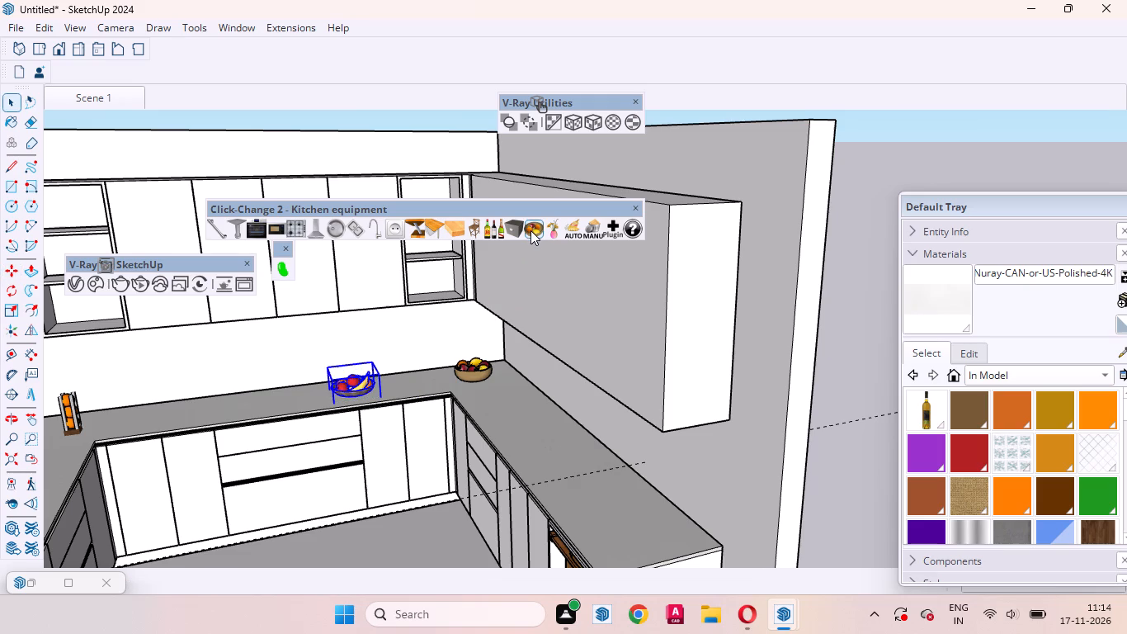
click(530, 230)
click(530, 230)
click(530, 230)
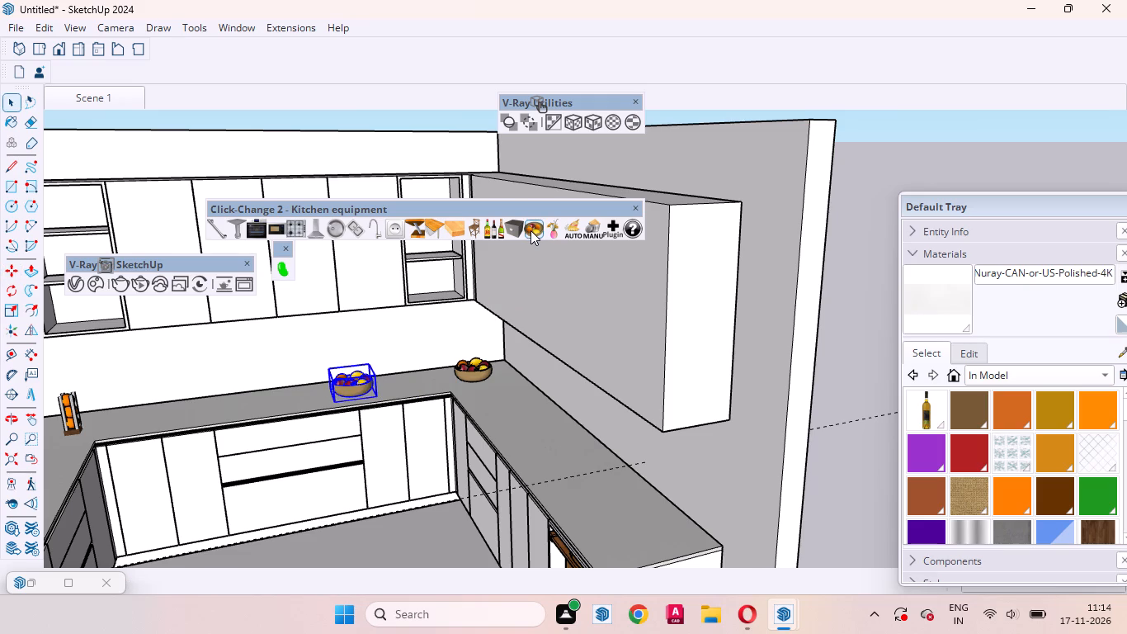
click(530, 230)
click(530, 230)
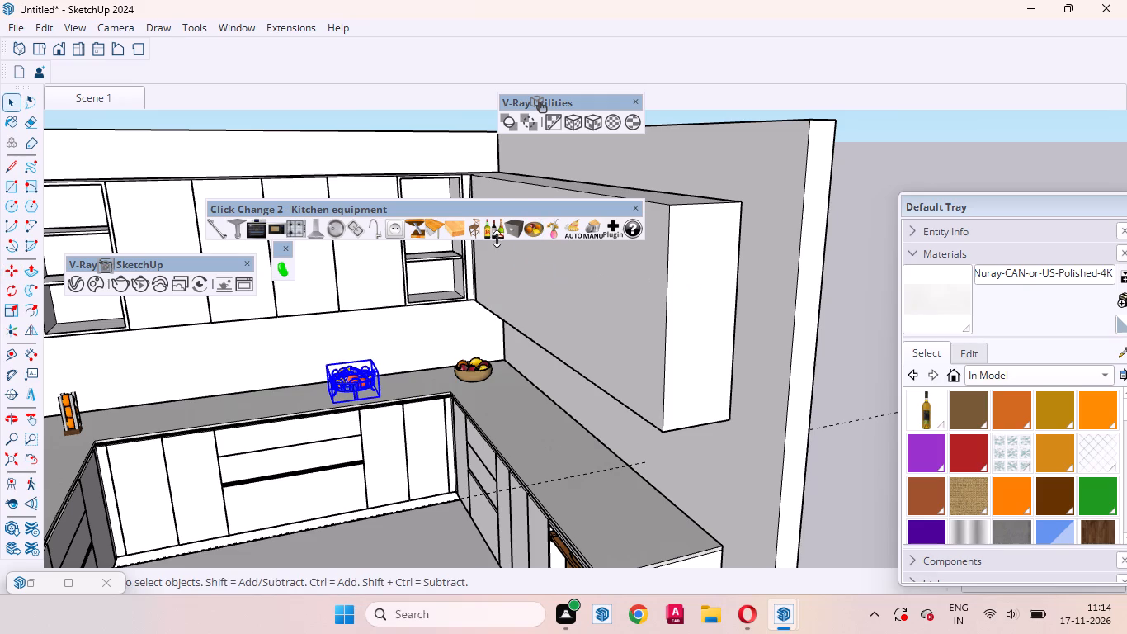
Replace the wire fruit basket with a kitchen product and cycle its variants to the grey pepper mill.
click(494, 232)
click(494, 232)
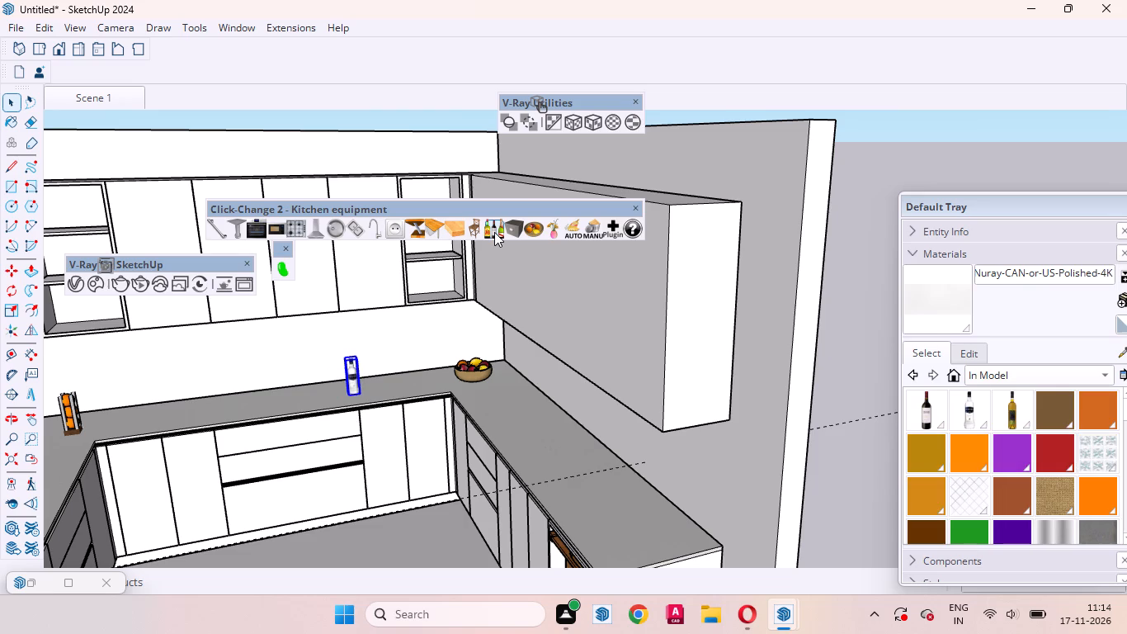
click(494, 232)
click(494, 232)
click(494, 232)
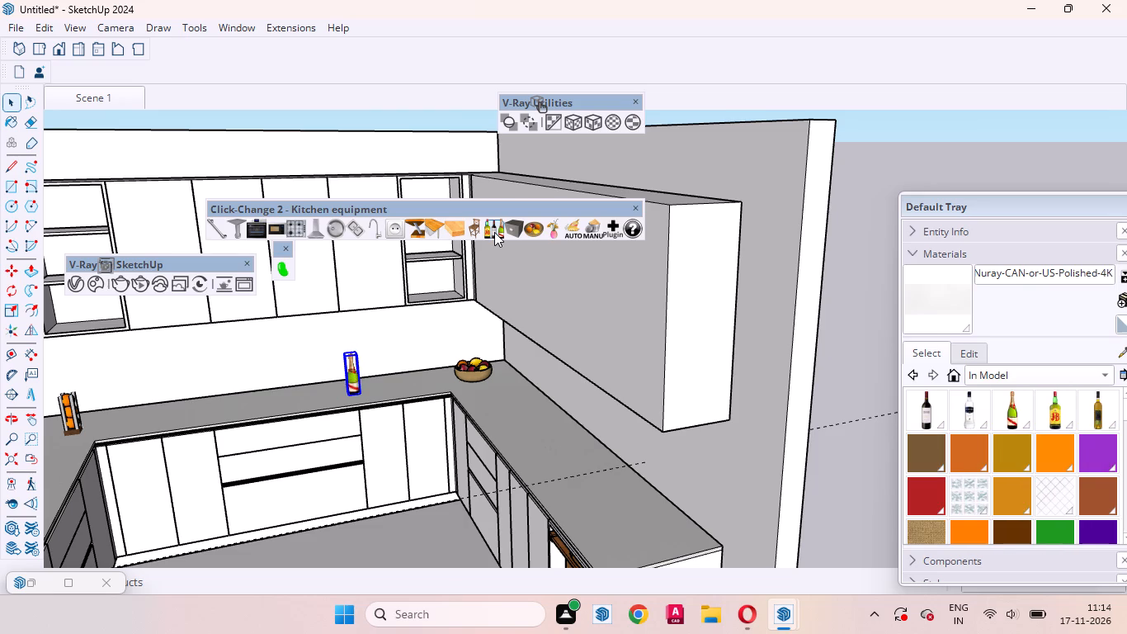
click(494, 232)
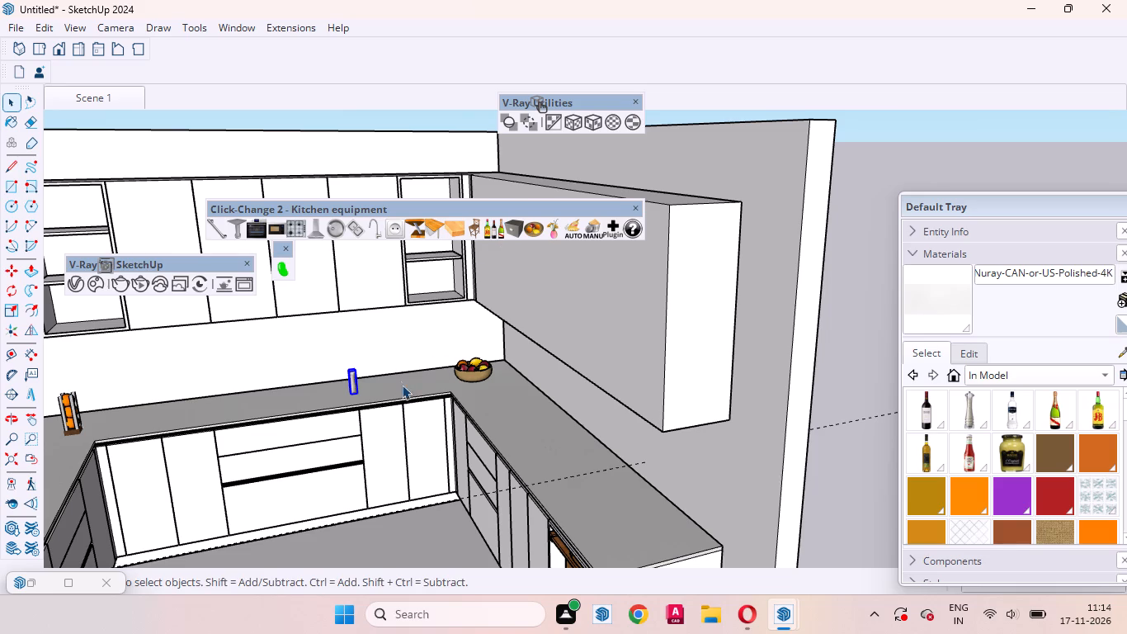
Cycle the grey pepper mill through the product variants to the tall lidded jar filled with brown beans.
scroll(345, 401, up, 17)
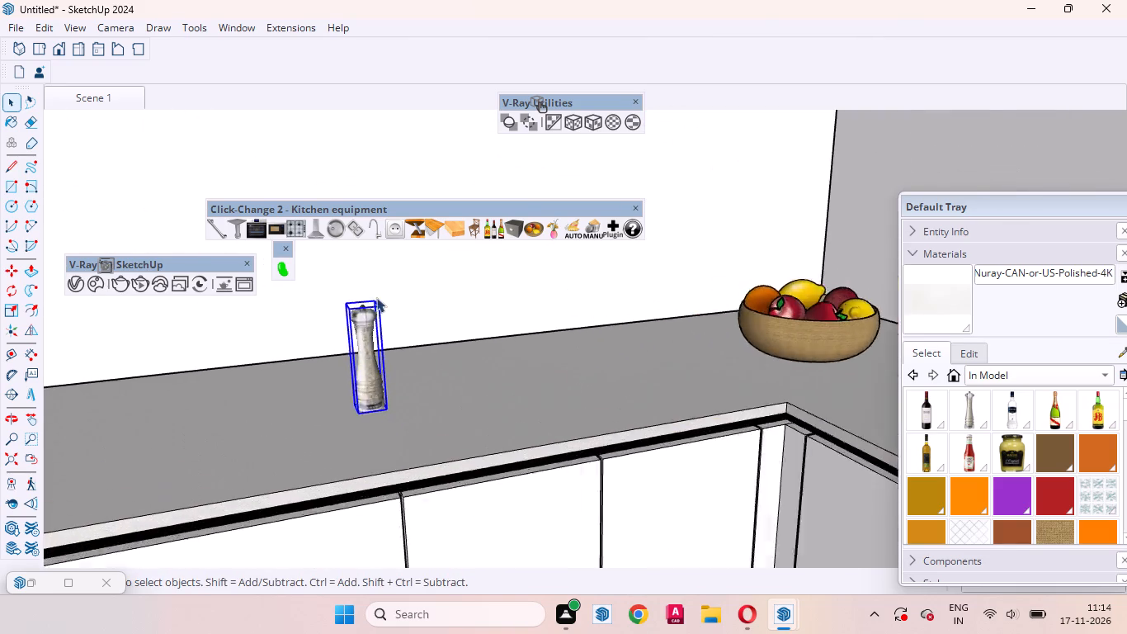
scroll(376, 297, up, 2)
middle_drag(388, 345, 328, 339)
click(494, 223)
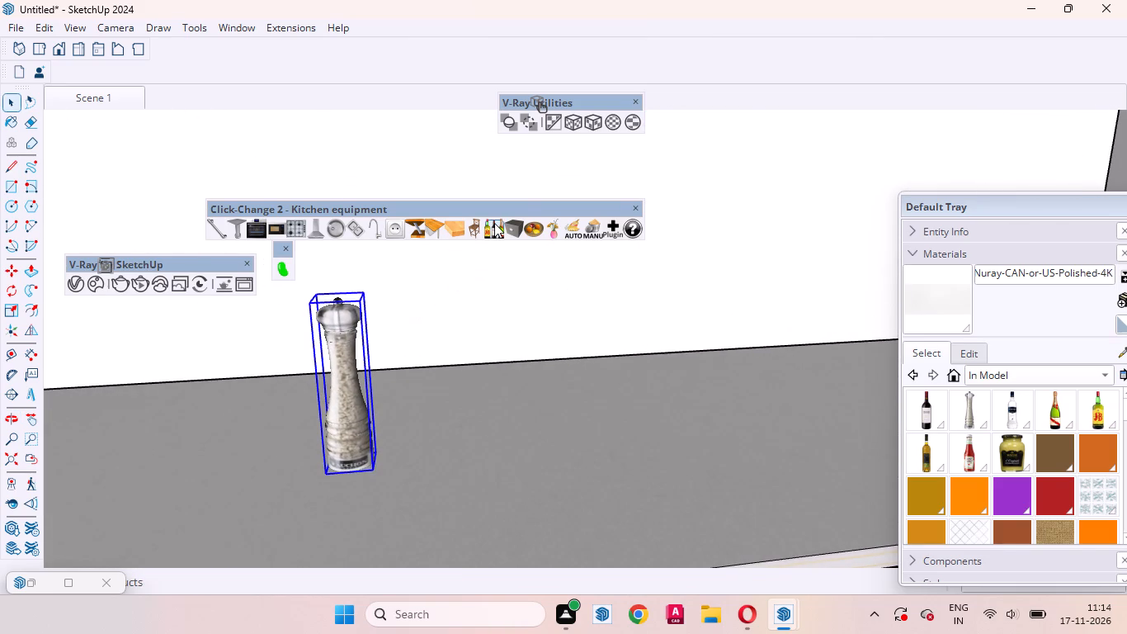
click(494, 223)
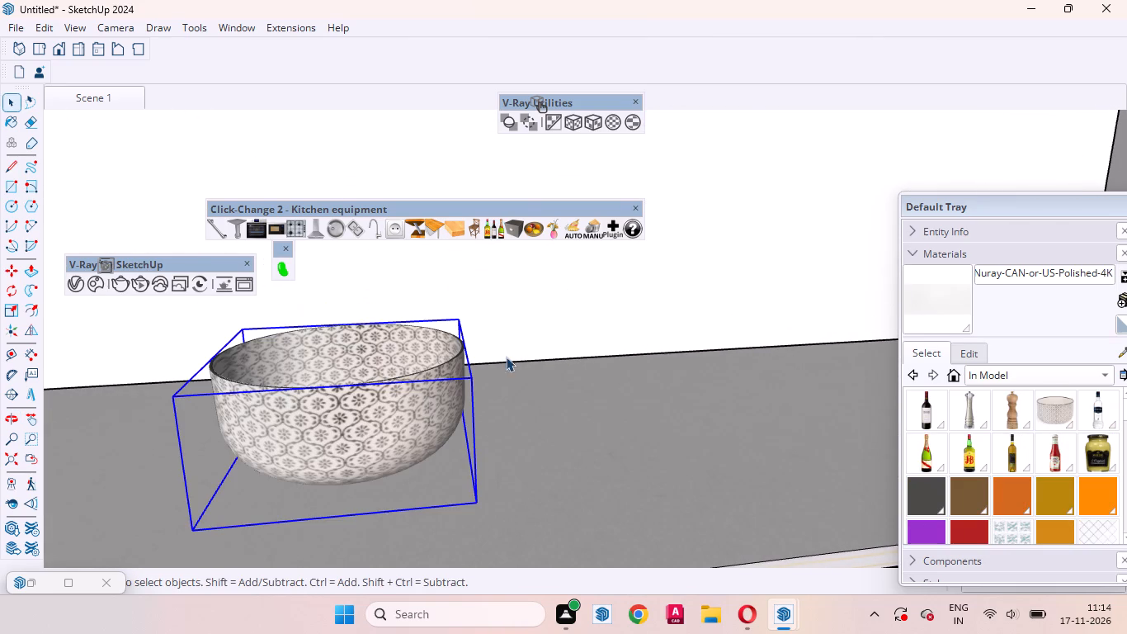
click(491, 220)
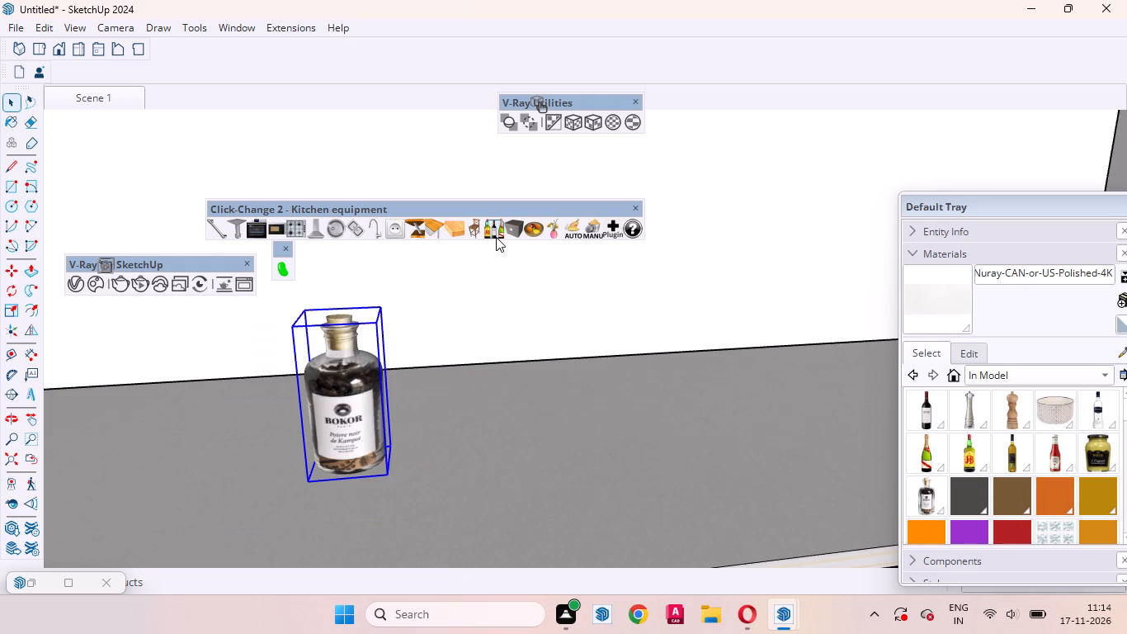
click(493, 233)
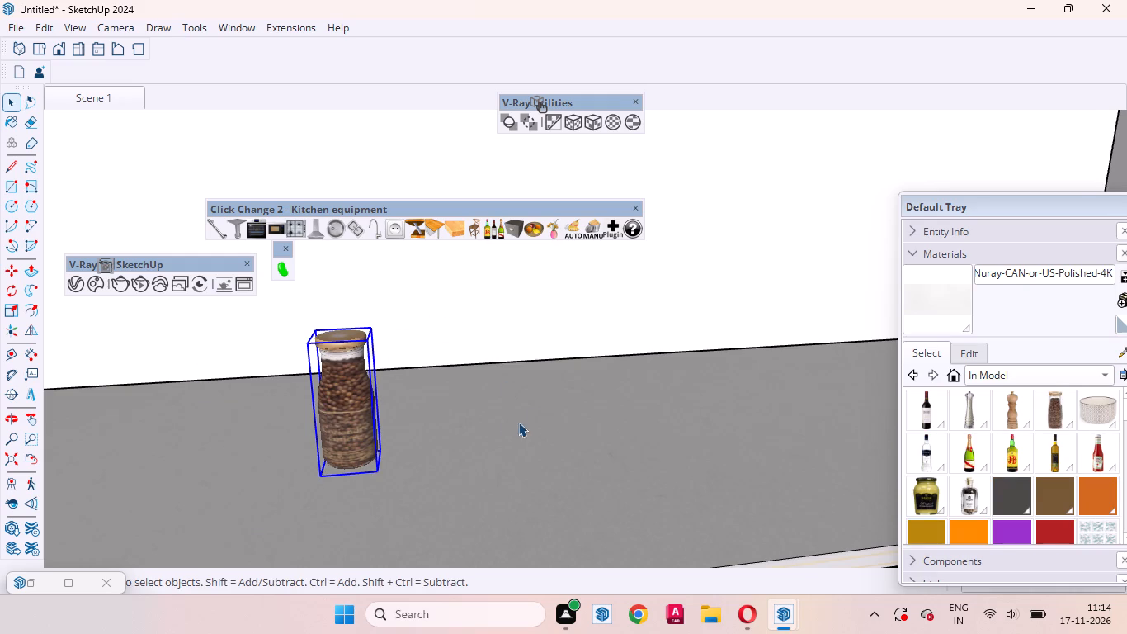
Change the tall bean jar to the low glass jar with a wooden lid and inspect it up close.
scroll(536, 407, down, 1)
scroll(536, 407, up, 1)
scroll(536, 407, down, 8)
click(486, 228)
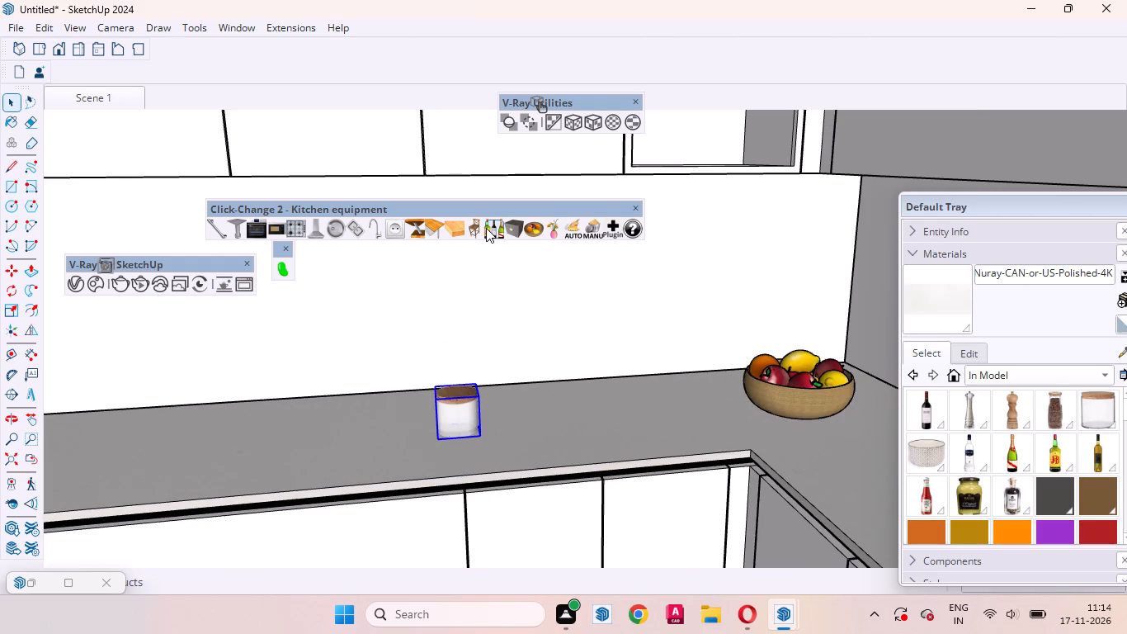
scroll(581, 459, down, 1)
scroll(580, 461, up, 1)
scroll(580, 463, down, 17)
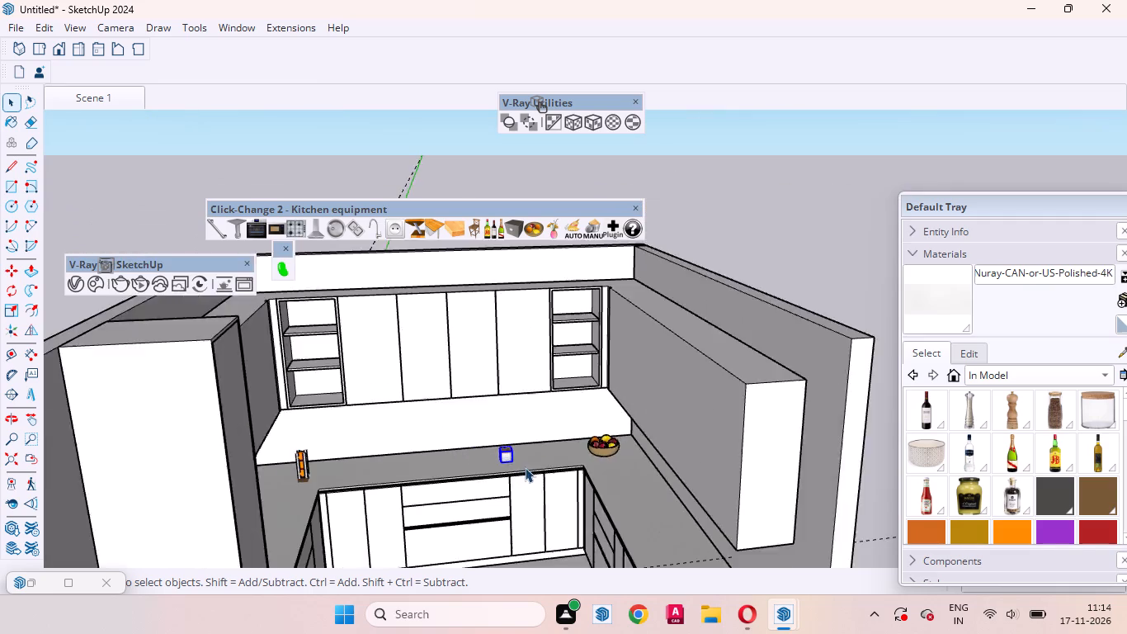
scroll(525, 467, down, 3)
click(733, 278)
scroll(329, 487, up, 17)
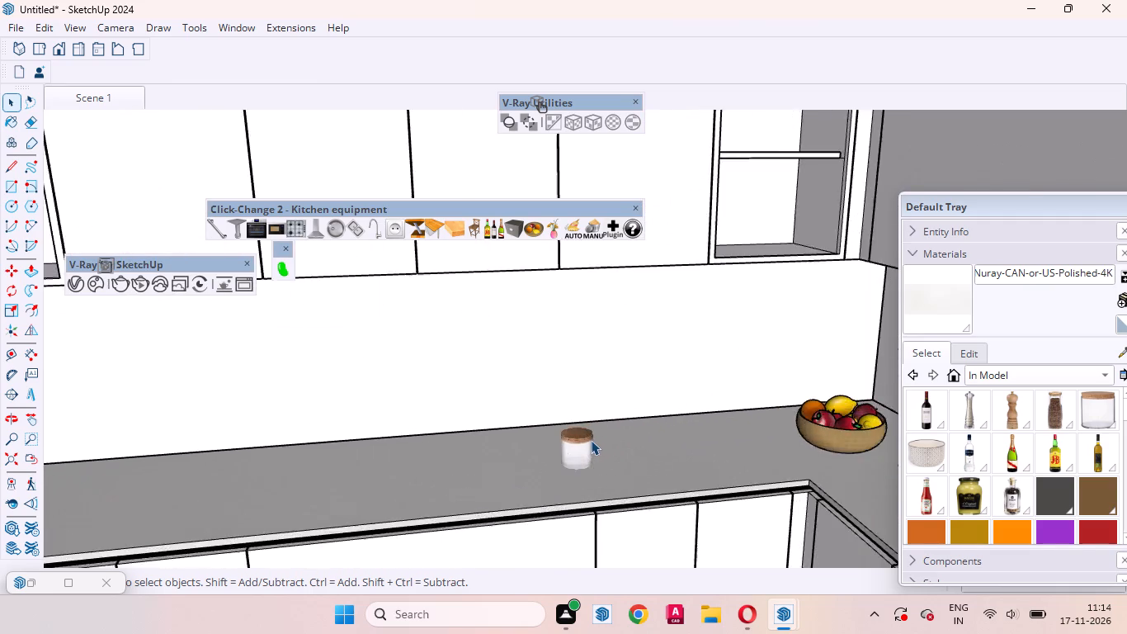
scroll(591, 440, up, 10)
middle_drag(586, 477, 518, 423)
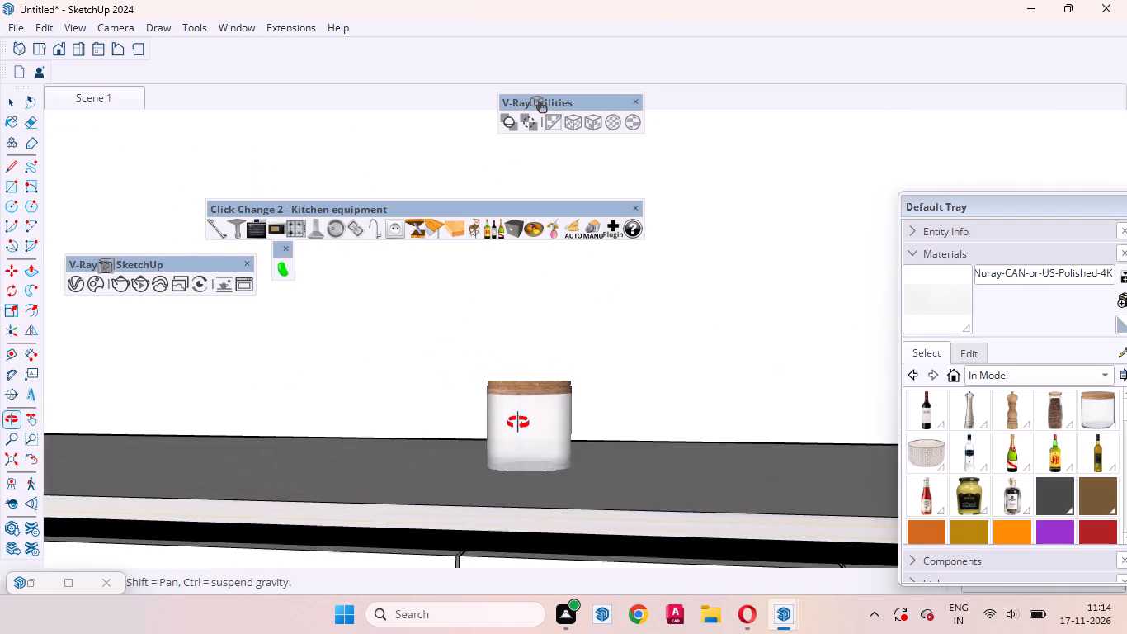
middle_drag(518, 423, 545, 484)
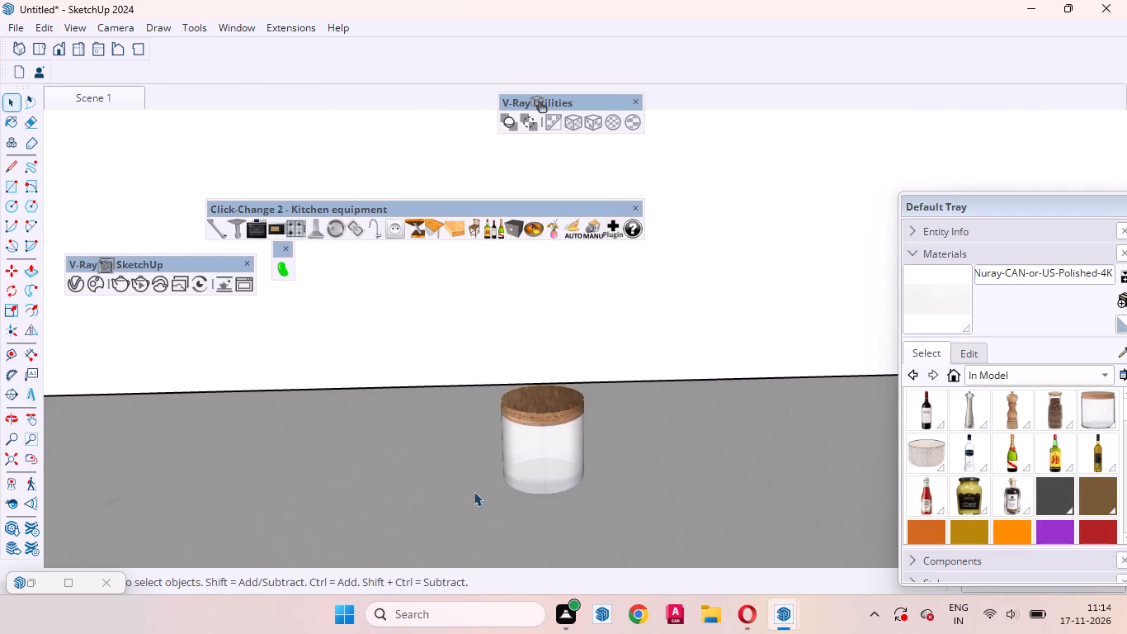
Open the Chaos Cosmos library from the V-Ray Asset Editor and show the downloaded 3D model accessories.
click(71, 285)
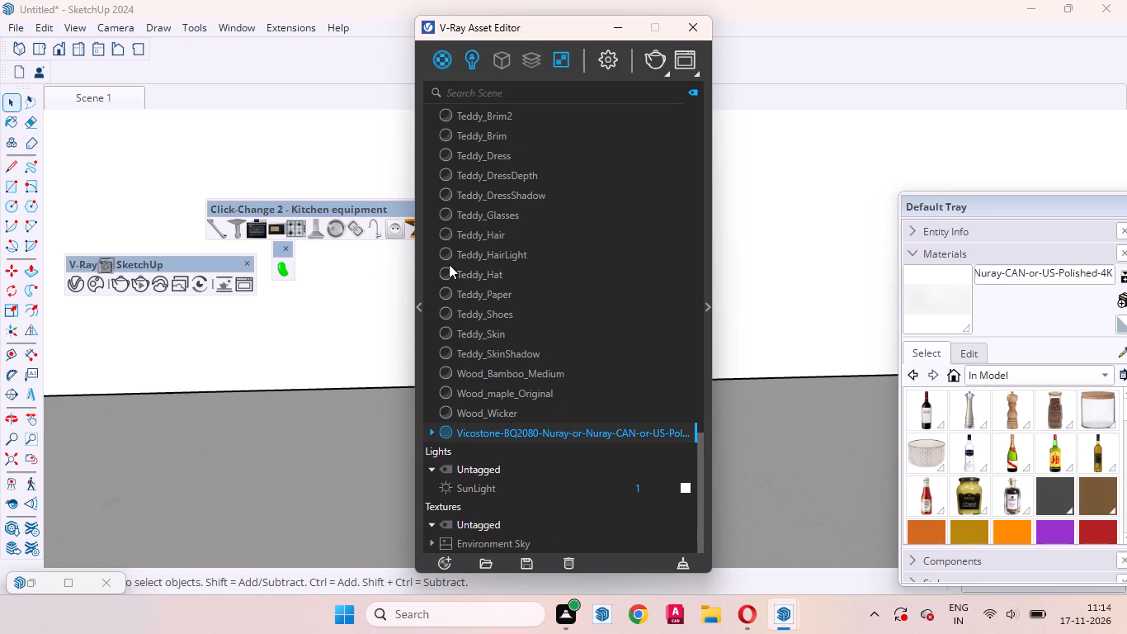
click(416, 310)
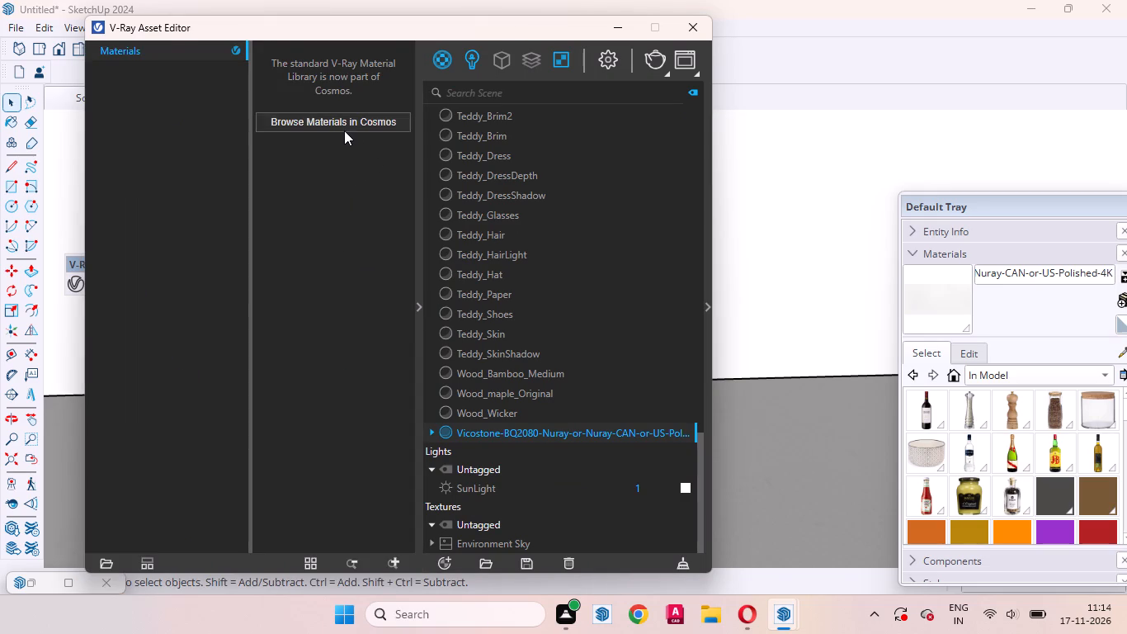
click(344, 130)
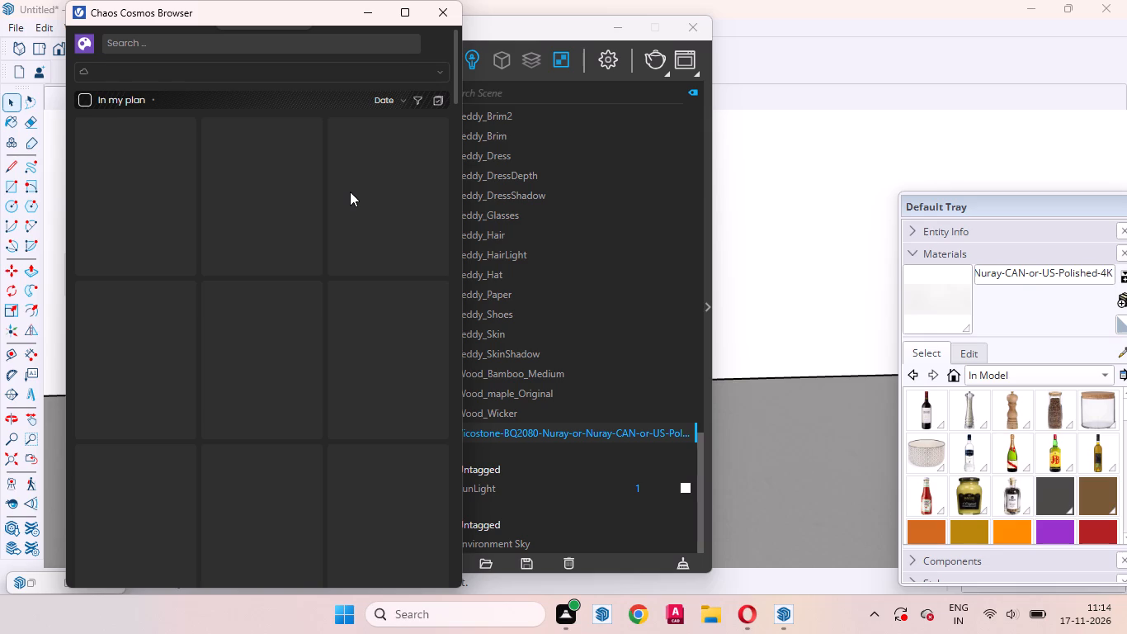
click(430, 390)
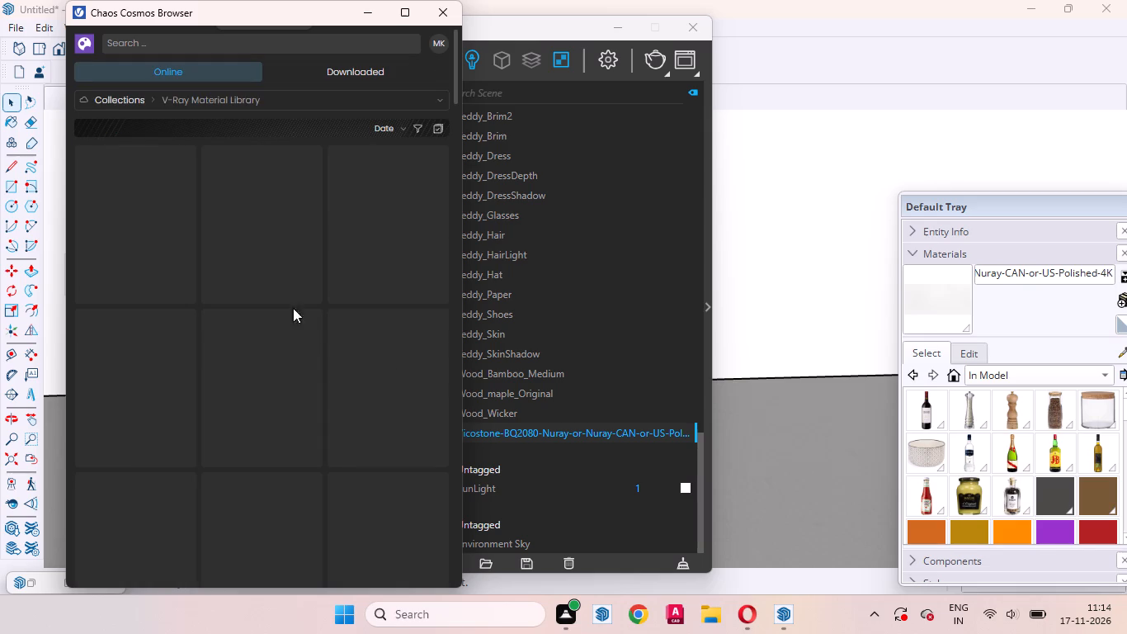
click(433, 93)
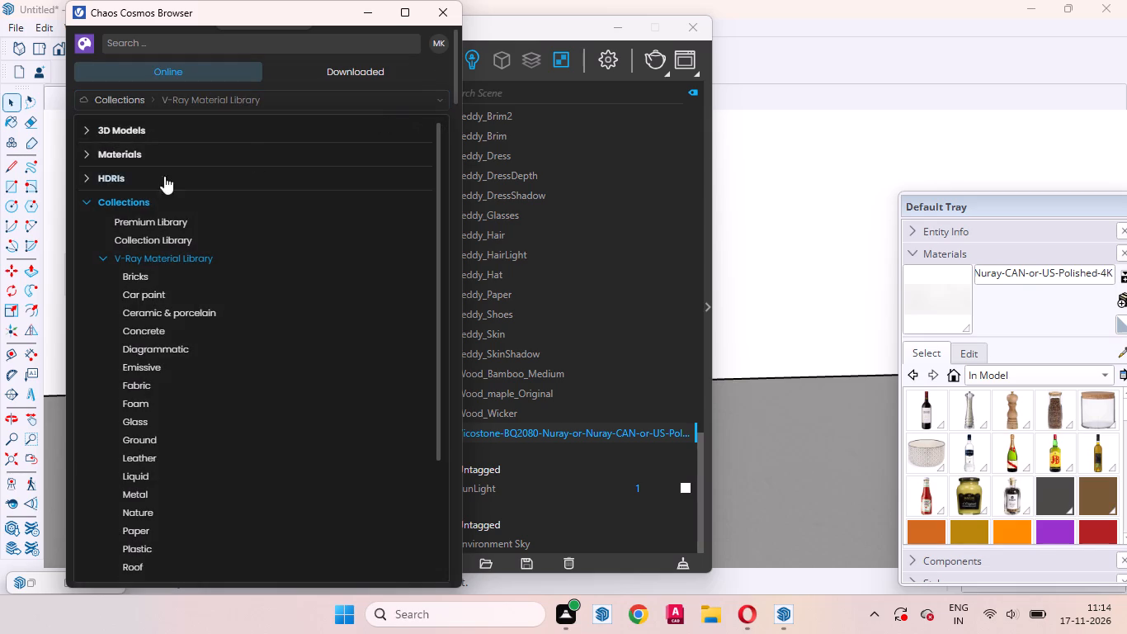
click(106, 125)
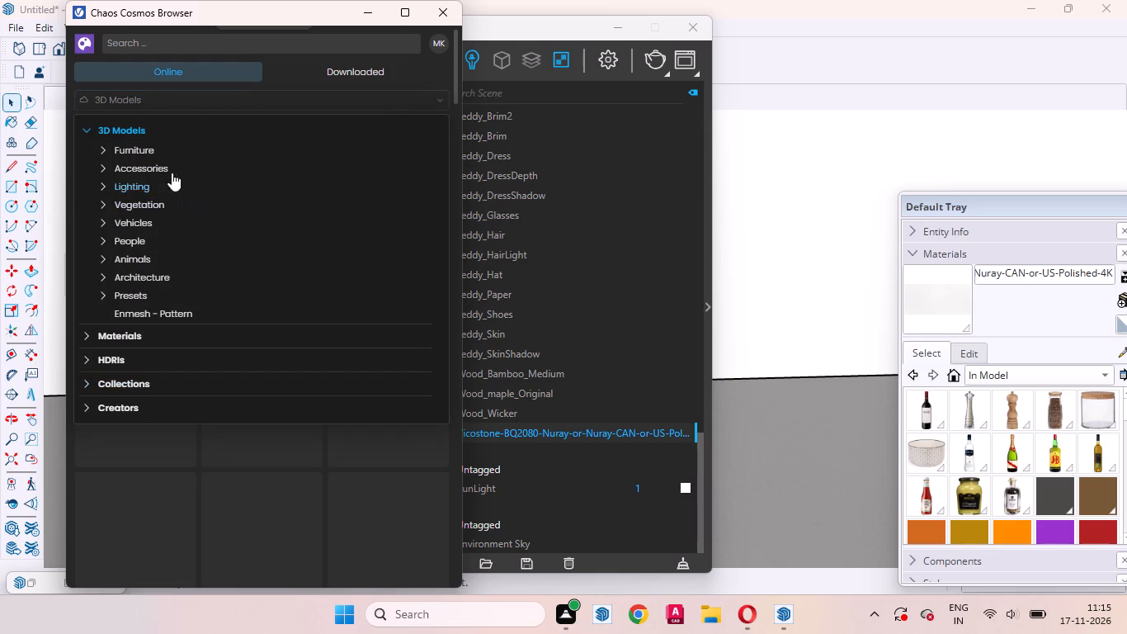
click(126, 173)
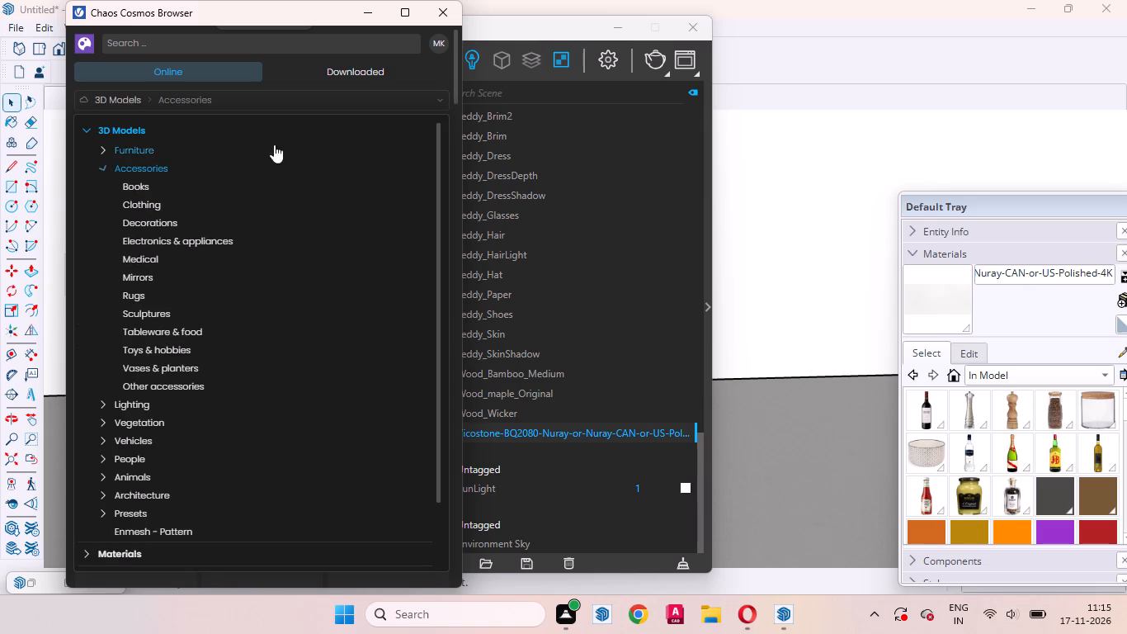
click(336, 59)
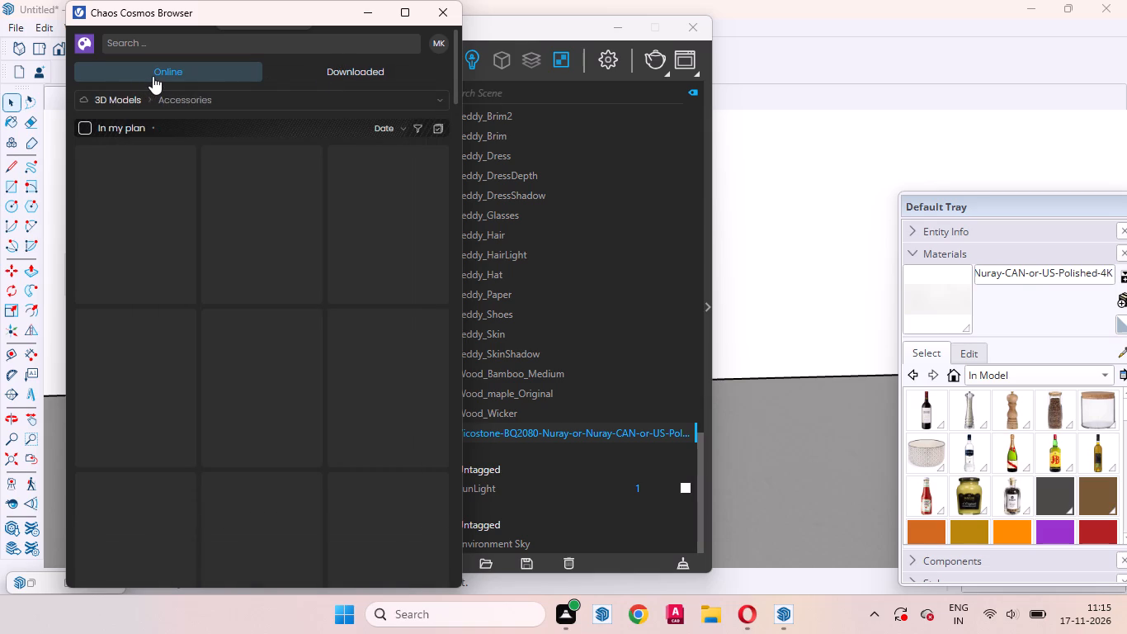
click(153, 76)
click(361, 75)
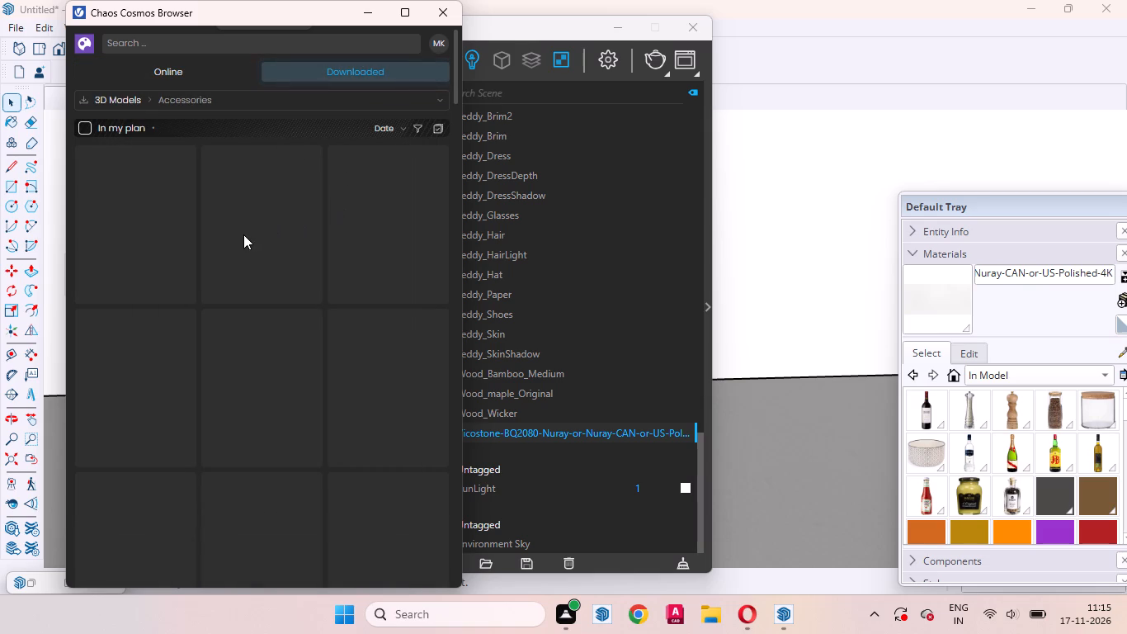
drag(333, 227, 373, 101)
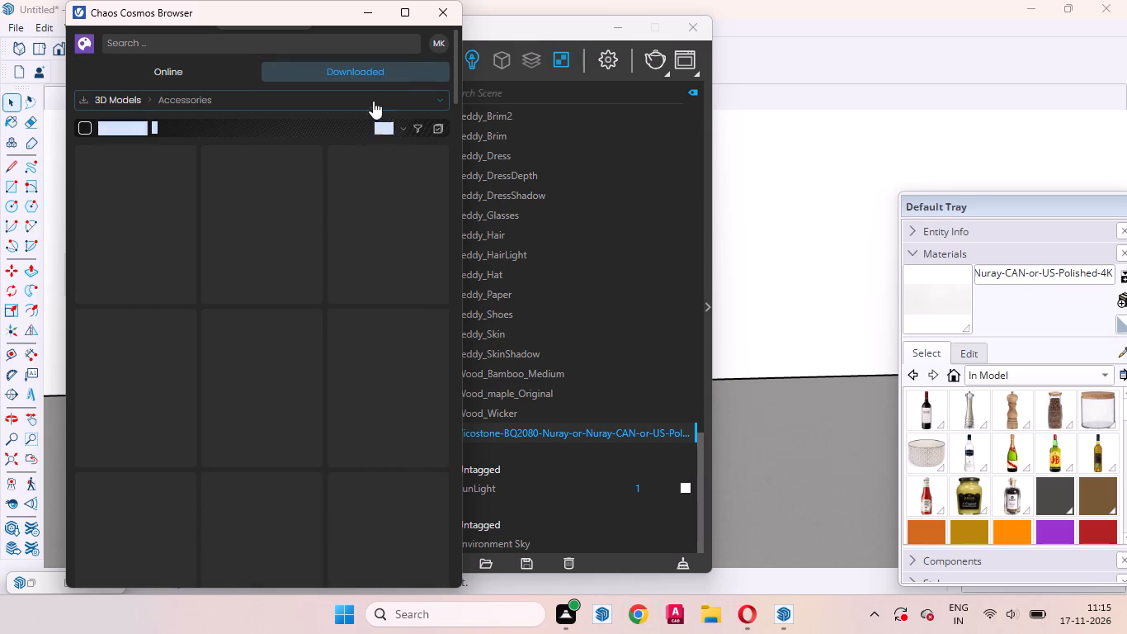
drag(373, 101, 378, 210)
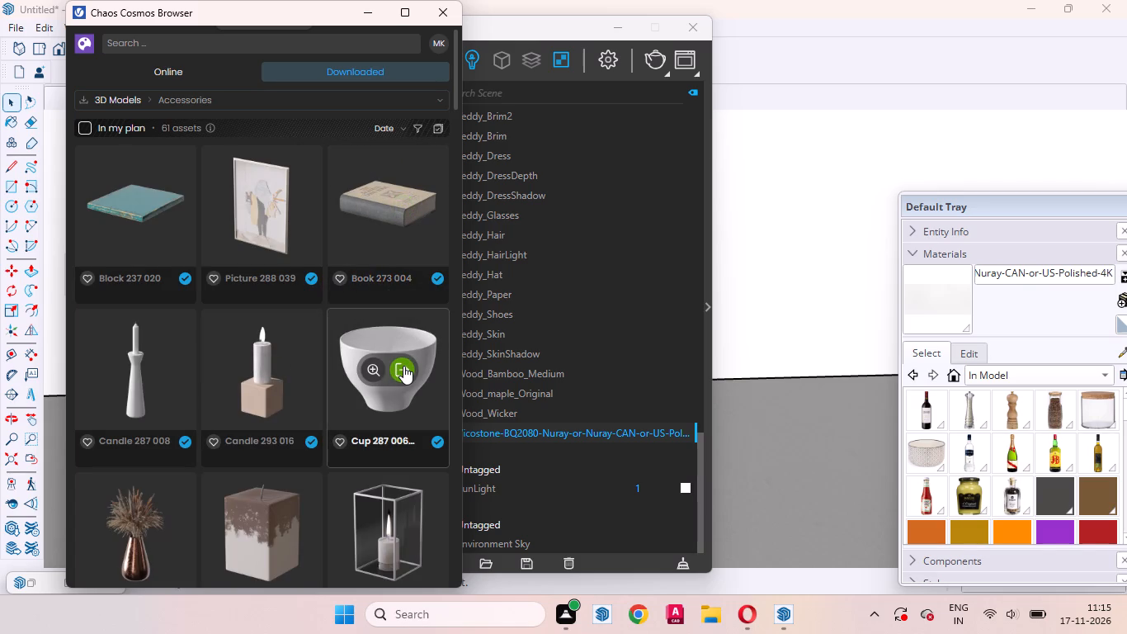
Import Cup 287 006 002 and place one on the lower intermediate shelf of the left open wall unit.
click(403, 366)
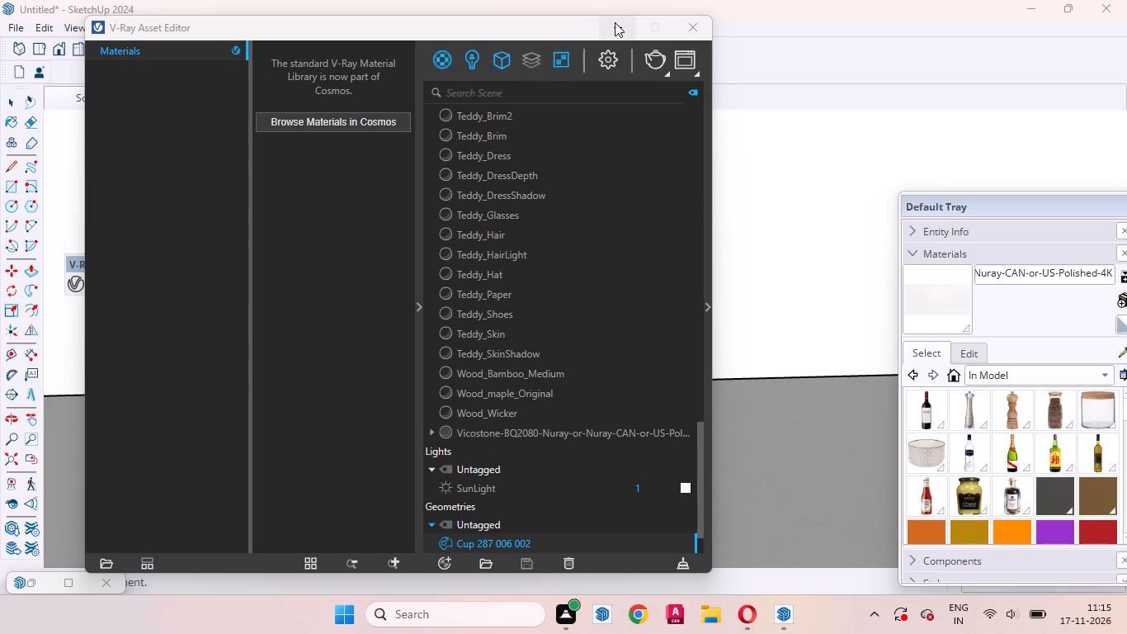
drag(540, 31, 370, 532)
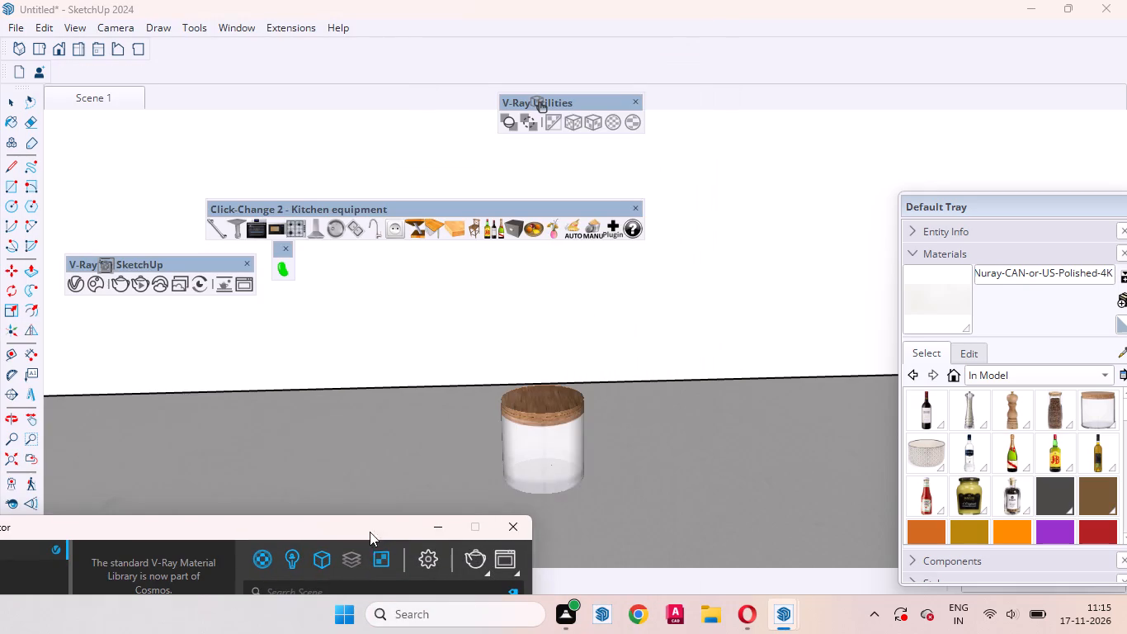
drag(370, 532, 359, 530)
scroll(624, 423, down, 20)
scroll(624, 423, down, 1)
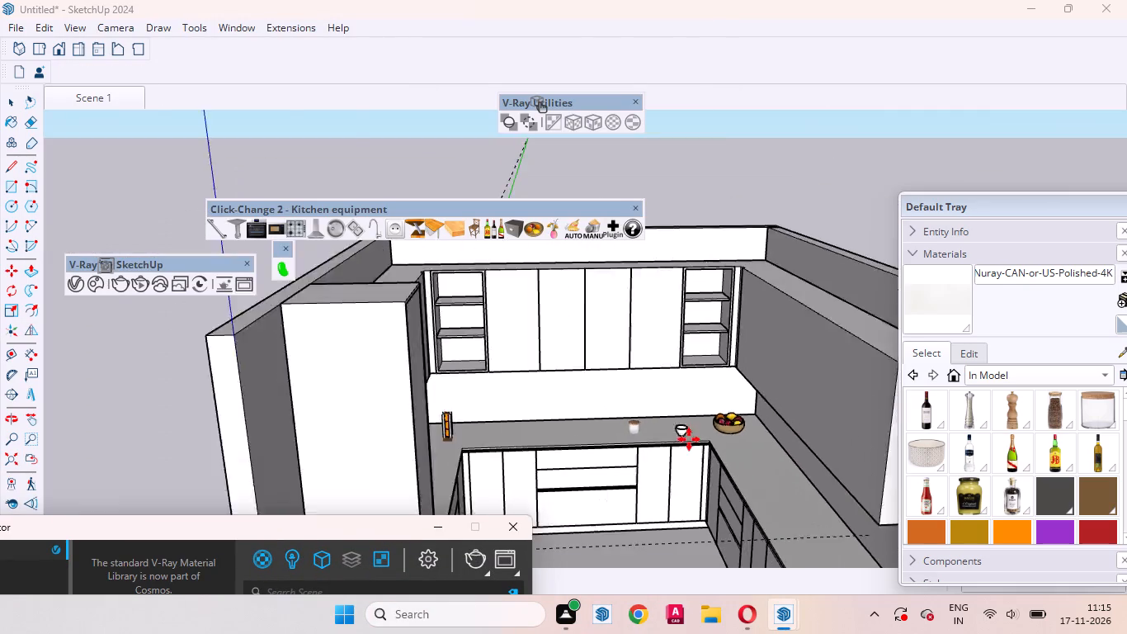
scroll(689, 439, down, 1)
scroll(423, 348, up, 20)
scroll(423, 348, up, 2)
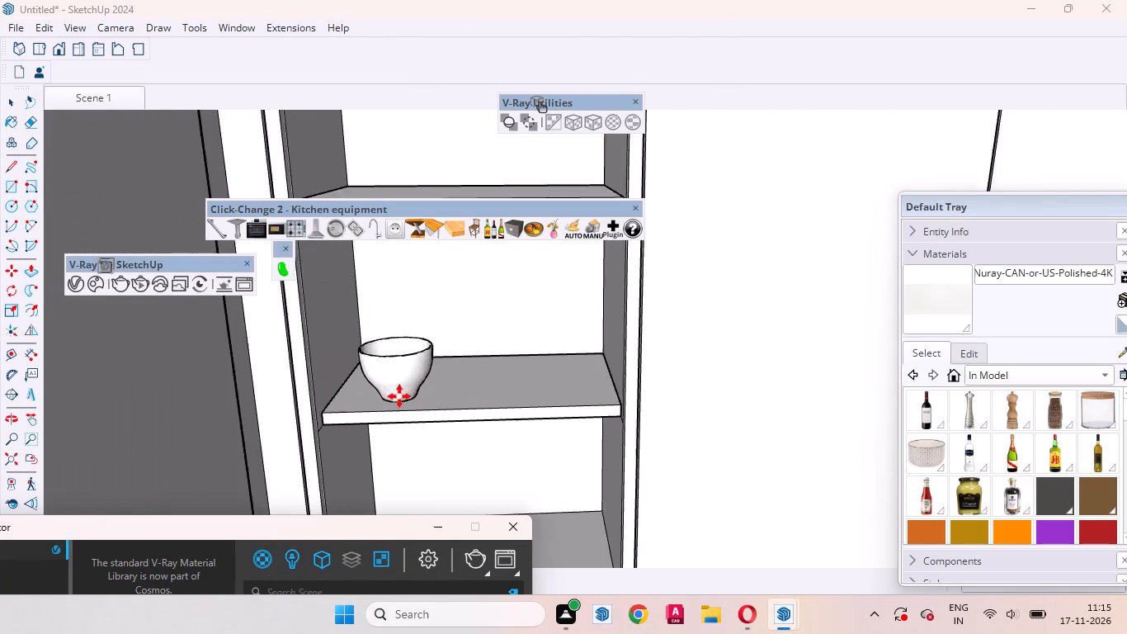
middle_drag(399, 398, 413, 471)
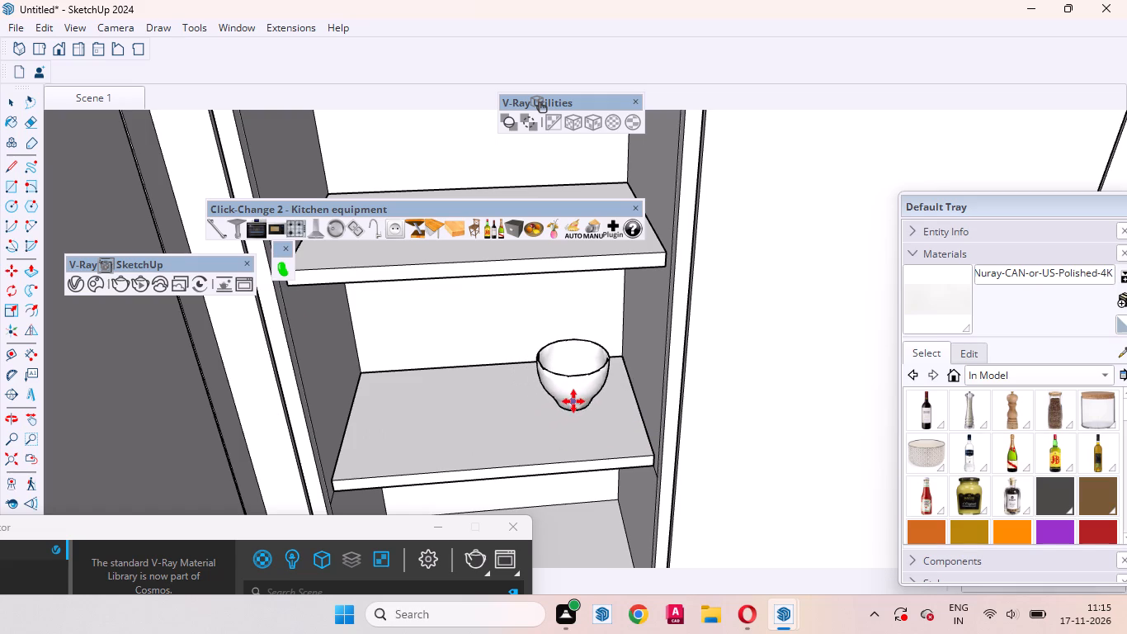
click(575, 400)
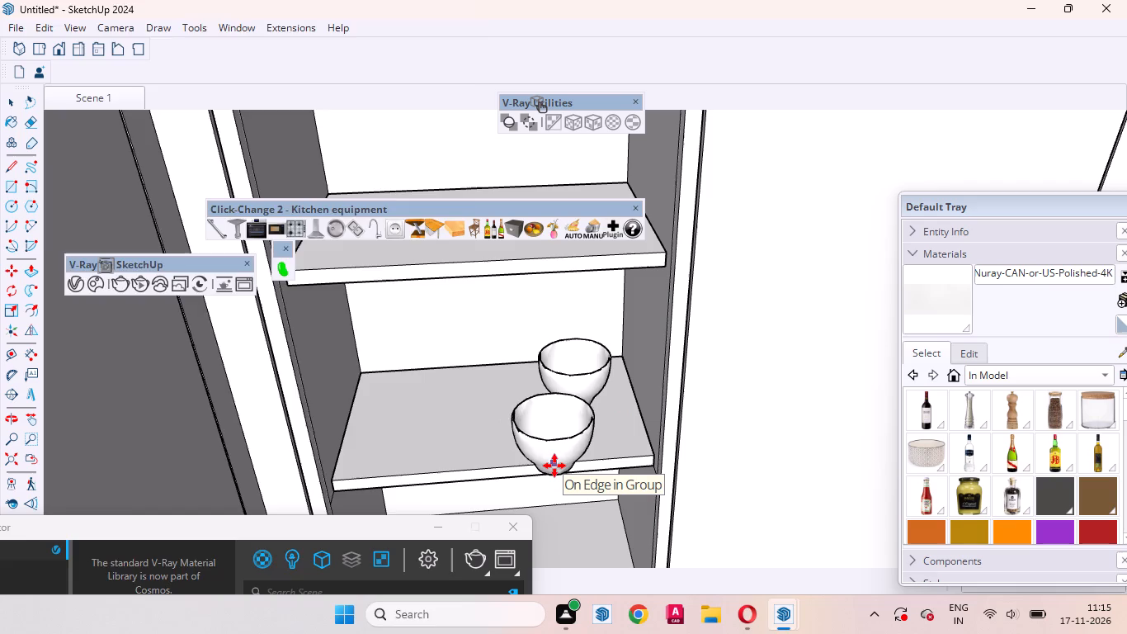
key(space)
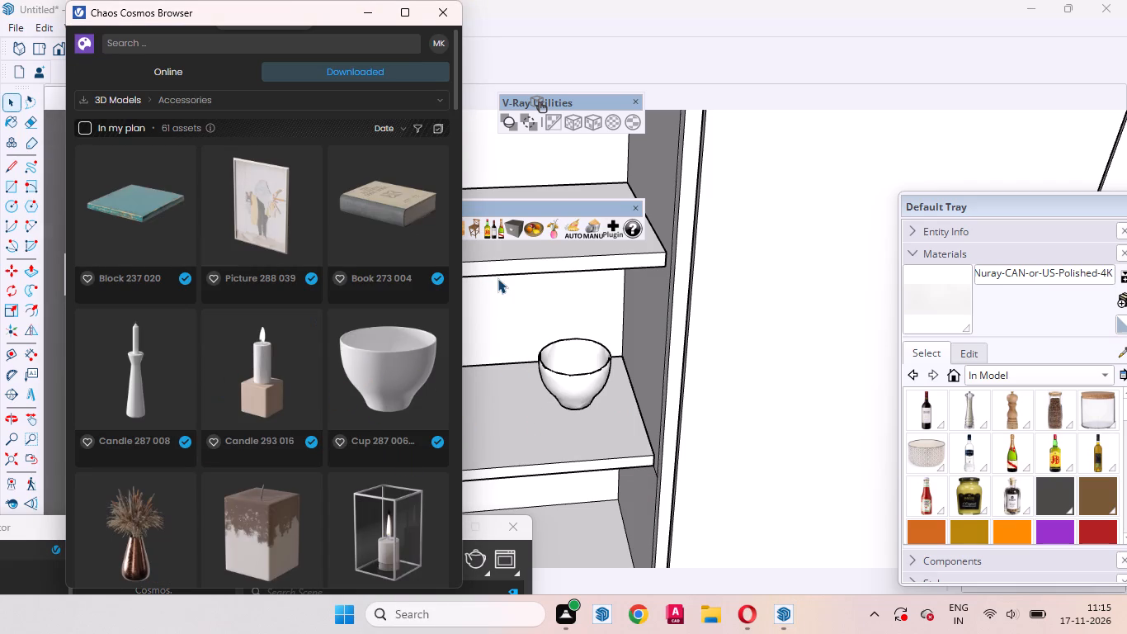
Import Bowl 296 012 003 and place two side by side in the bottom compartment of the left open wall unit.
scroll(361, 370, down, 4)
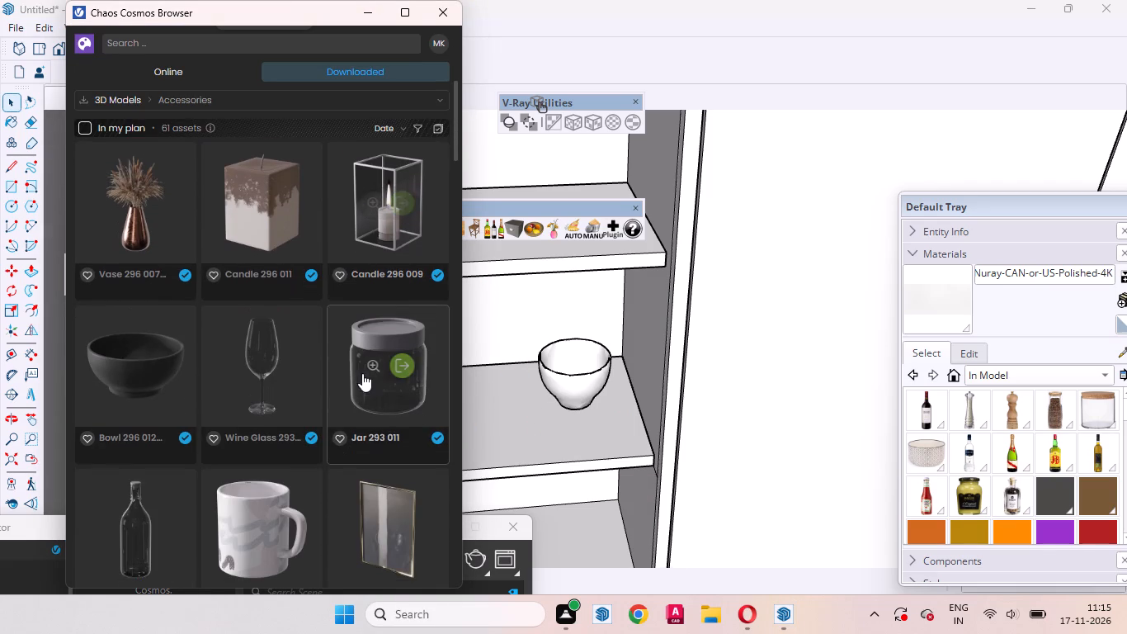
scroll(314, 409, down, 2)
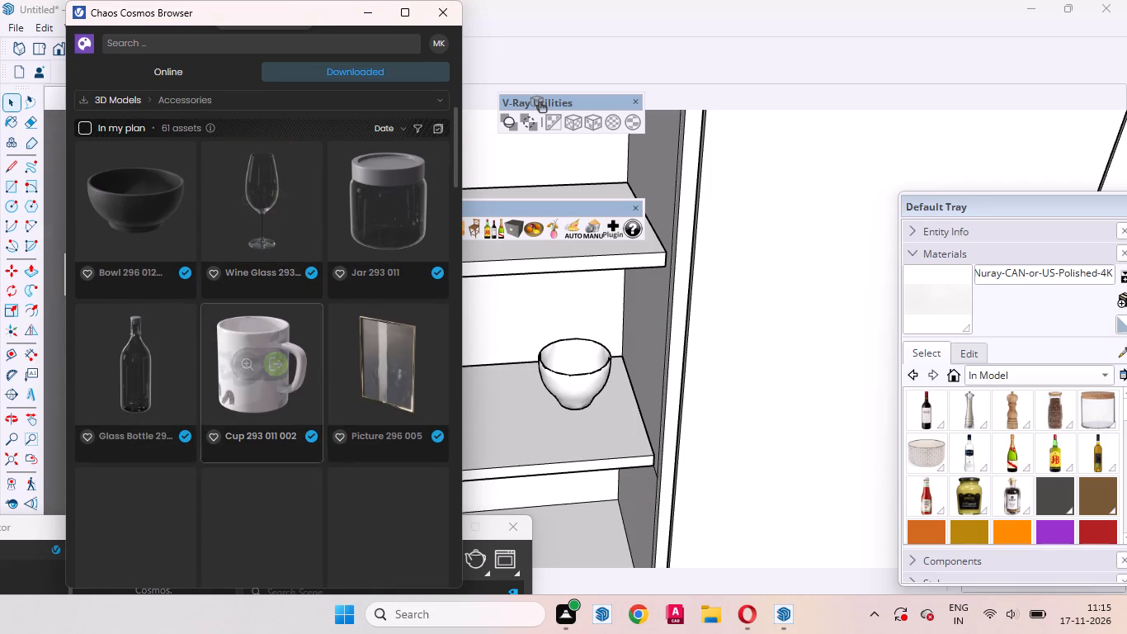
click(149, 212)
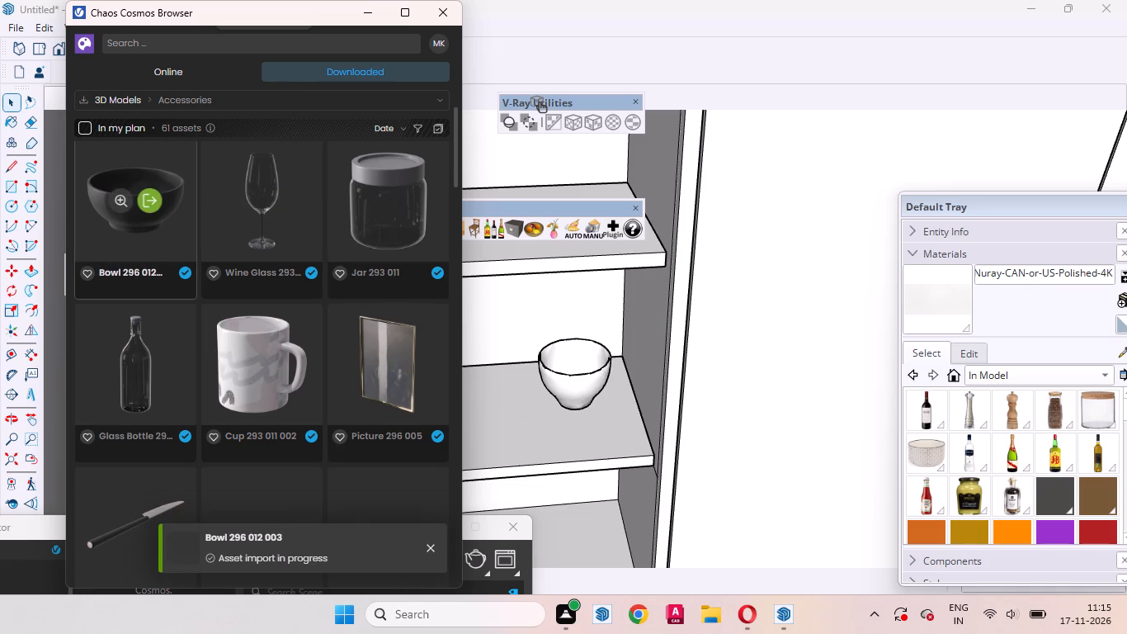
click(145, 203)
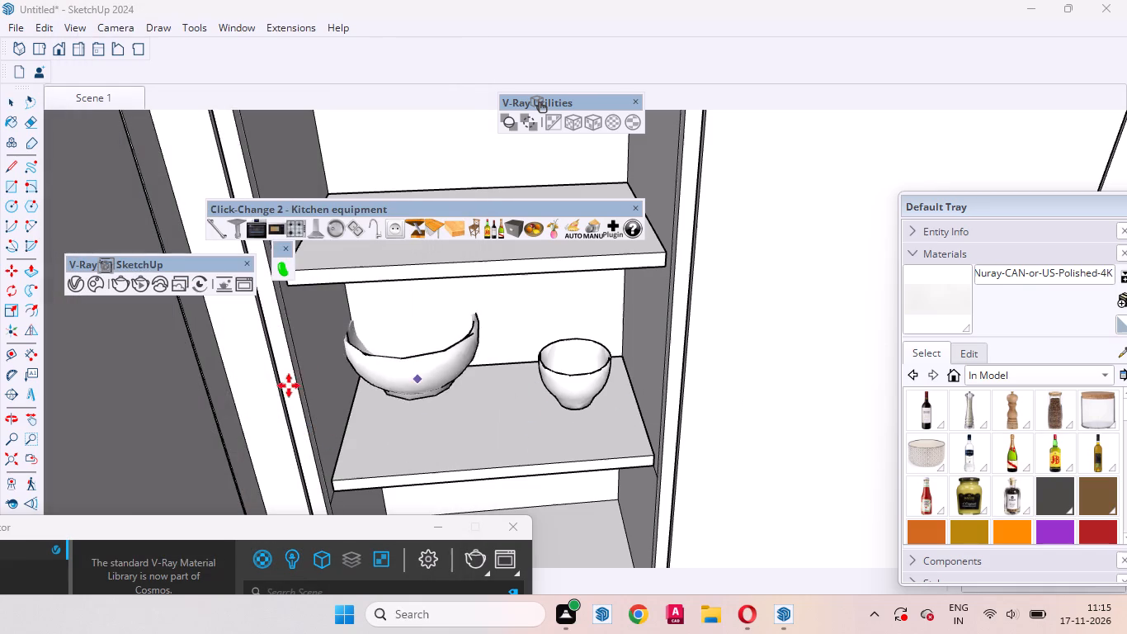
scroll(436, 428, down, 16)
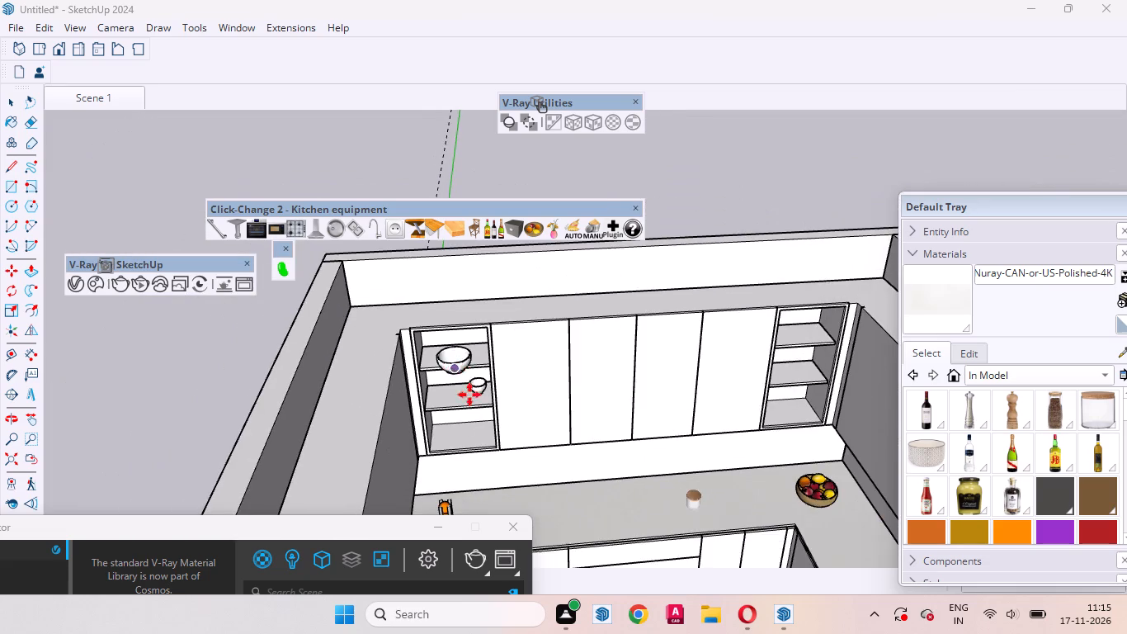
scroll(466, 437, up, 13)
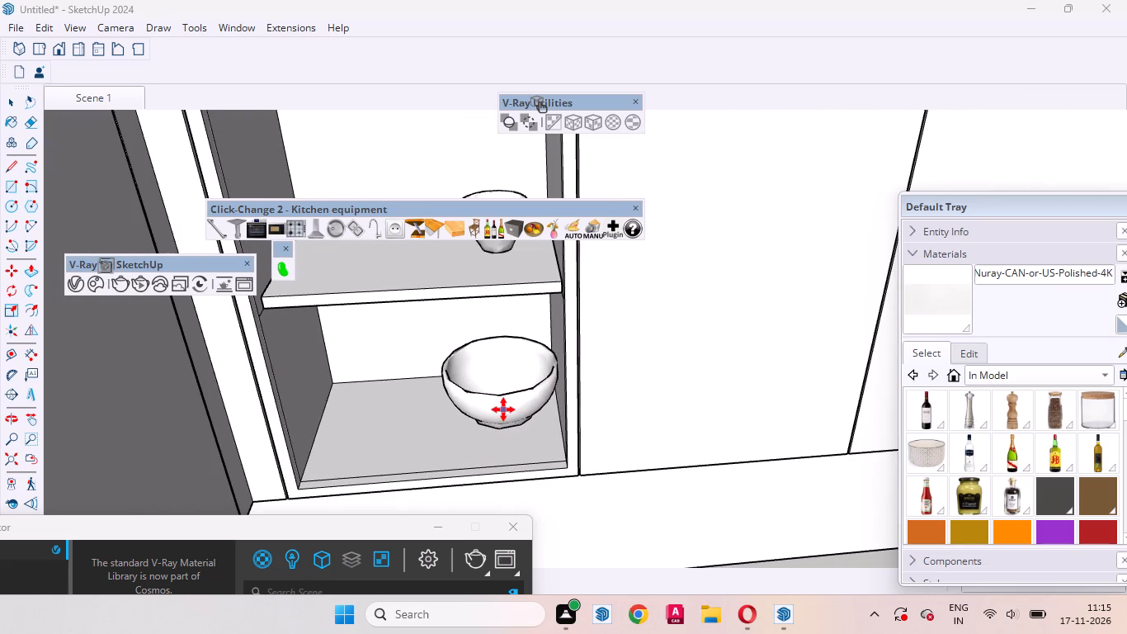
click(495, 409)
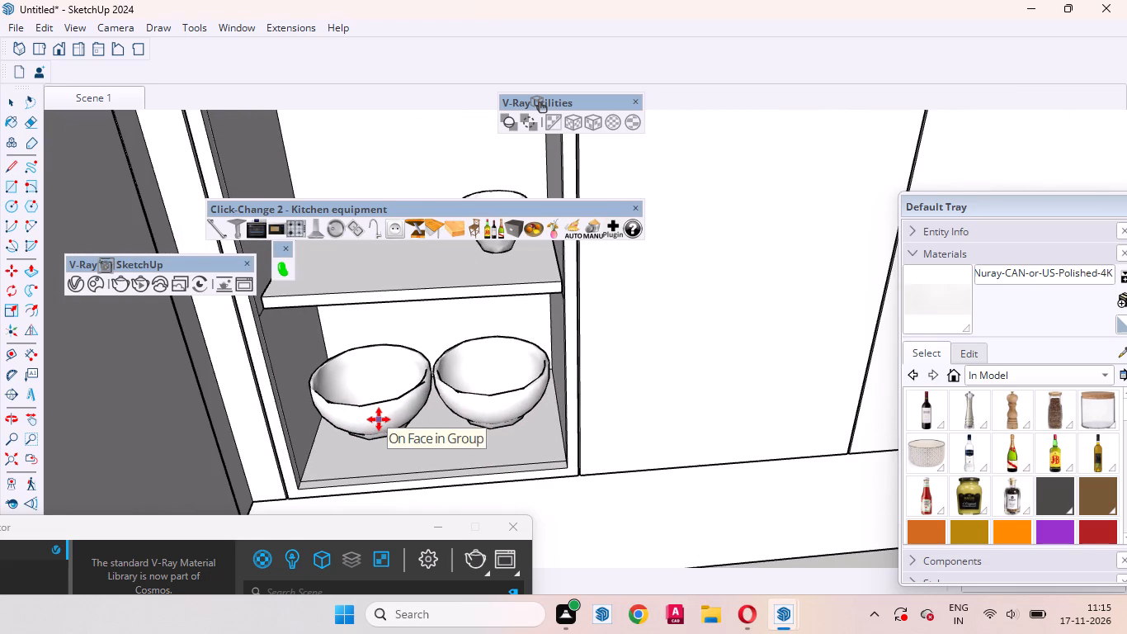
click(379, 419)
key(space)
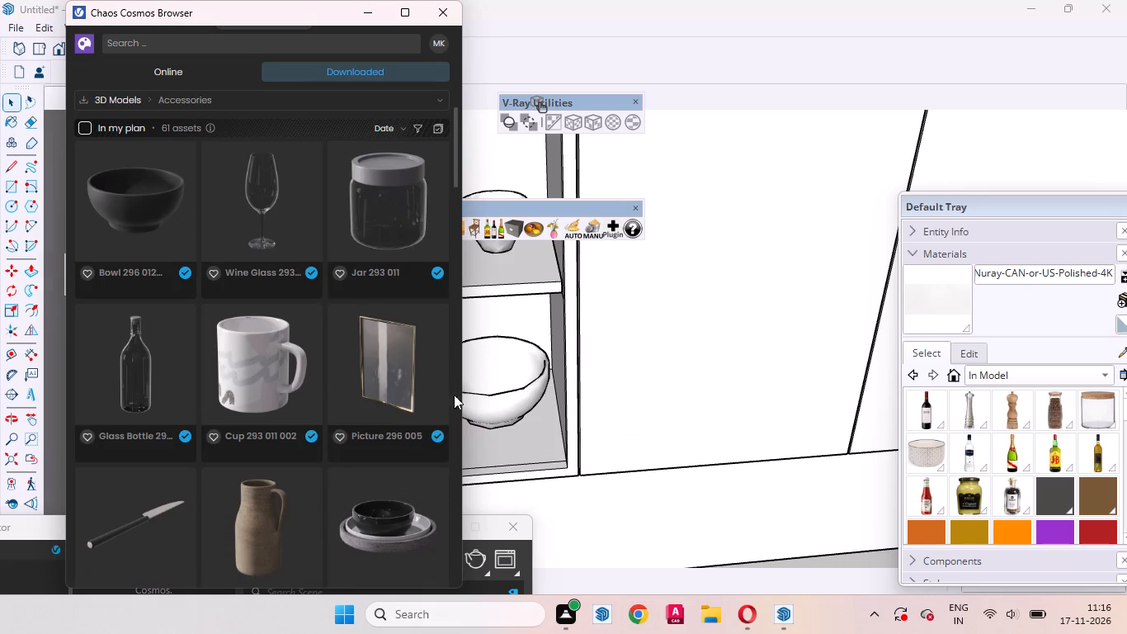
Import Cooker 143 035 from the downloaded accessories and place it on the countertop beside the orange holder.
scroll(376, 398, down, 3)
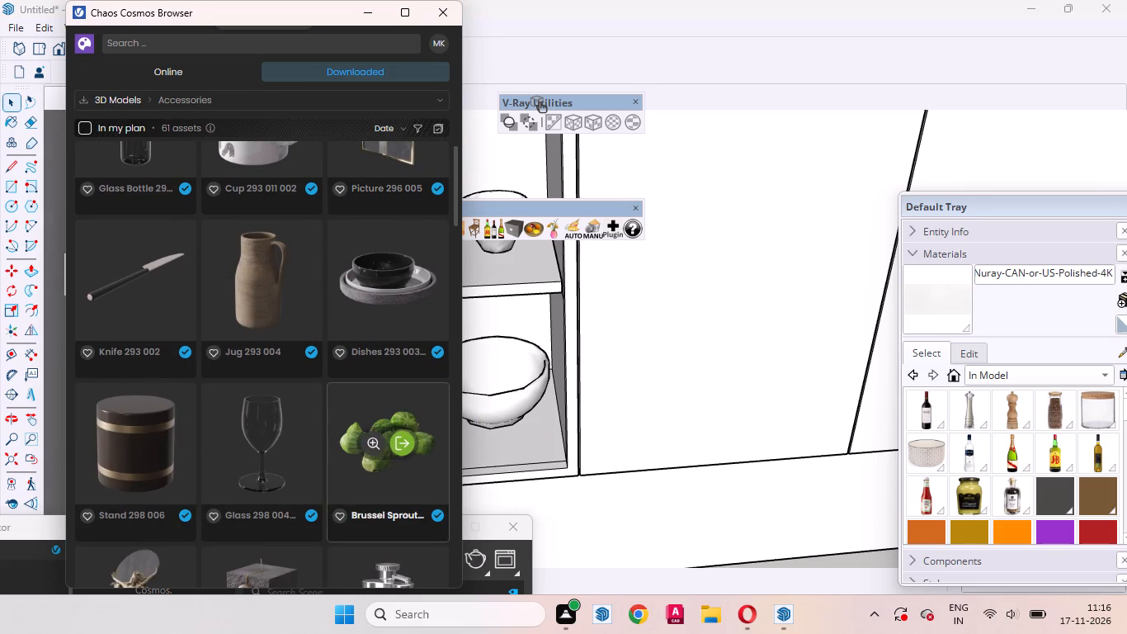
scroll(376, 398, down, 2)
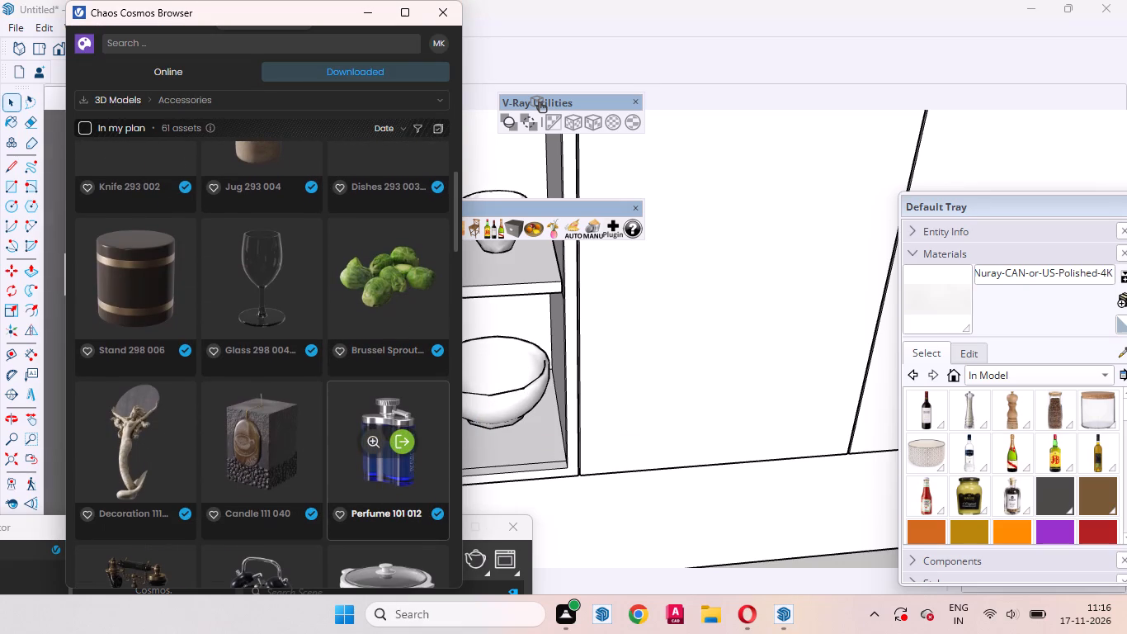
scroll(376, 398, up, 1)
scroll(376, 398, down, 3)
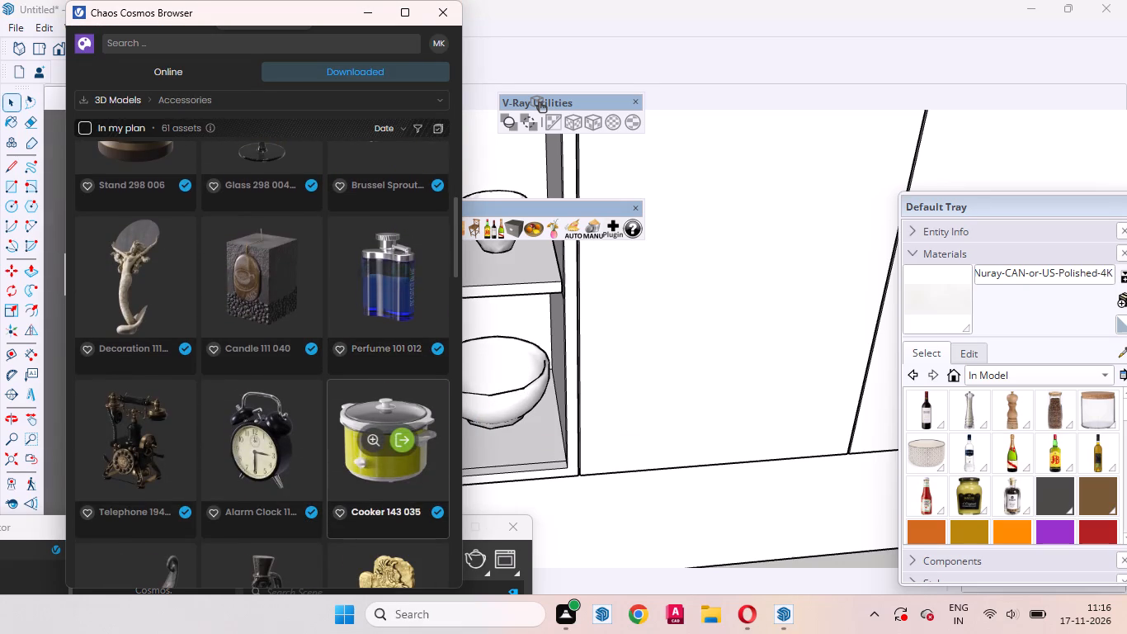
scroll(376, 398, down, 2)
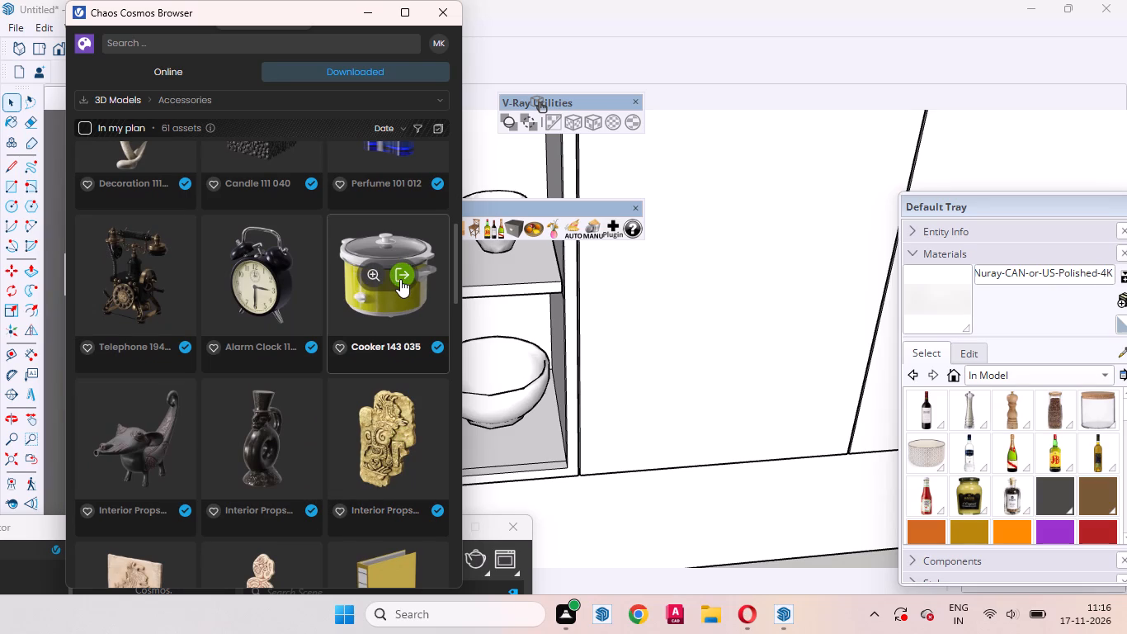
click(400, 279)
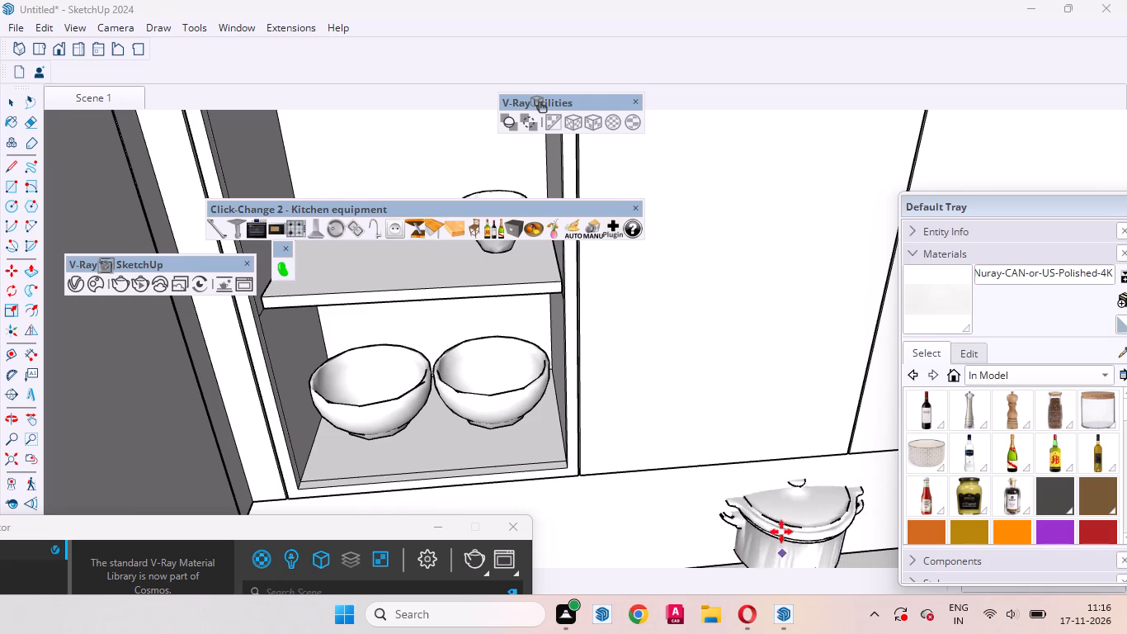
scroll(680, 512, down, 20)
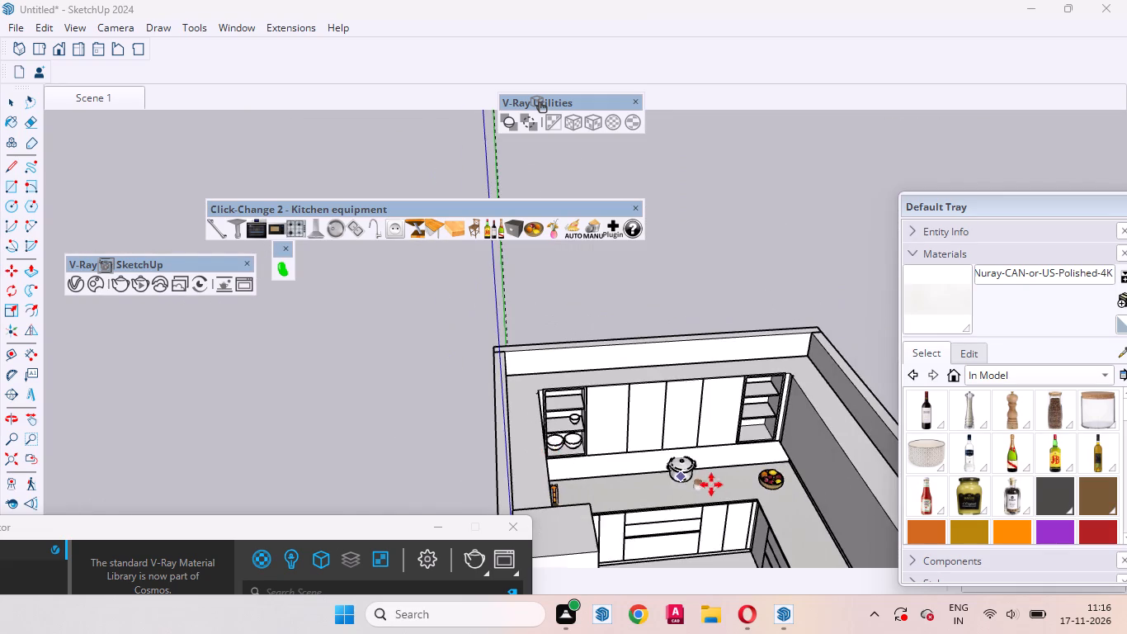
scroll(719, 485, up, 5)
scroll(569, 469, down, 9)
scroll(553, 516, up, 11)
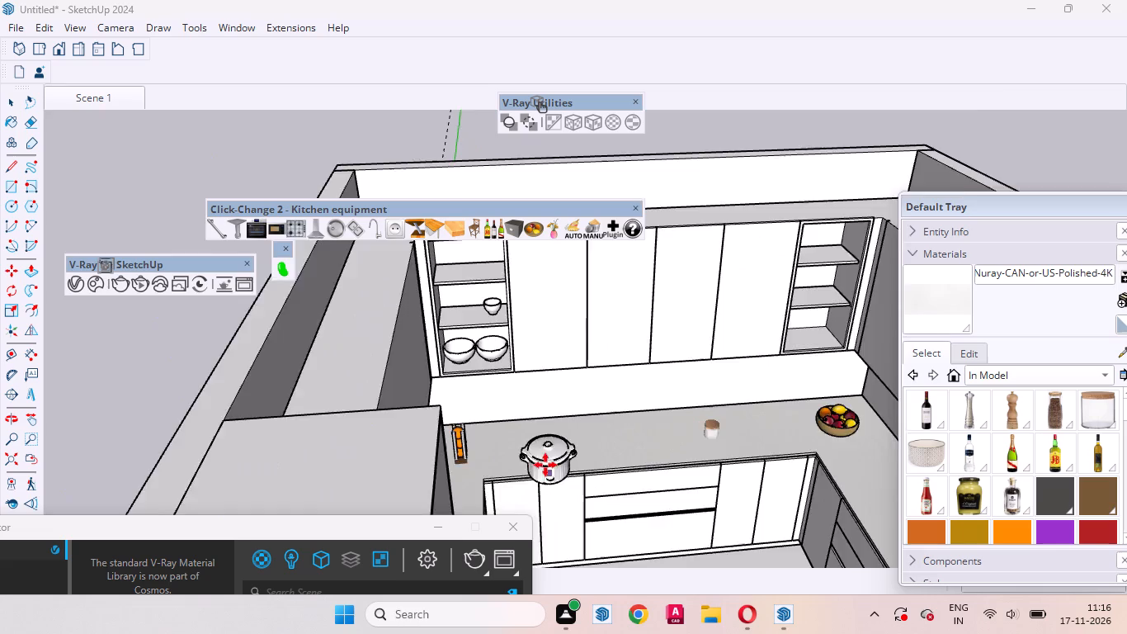
scroll(545, 465, up, 2)
middle_drag(548, 460, 383, 439)
scroll(407, 423, up, 7)
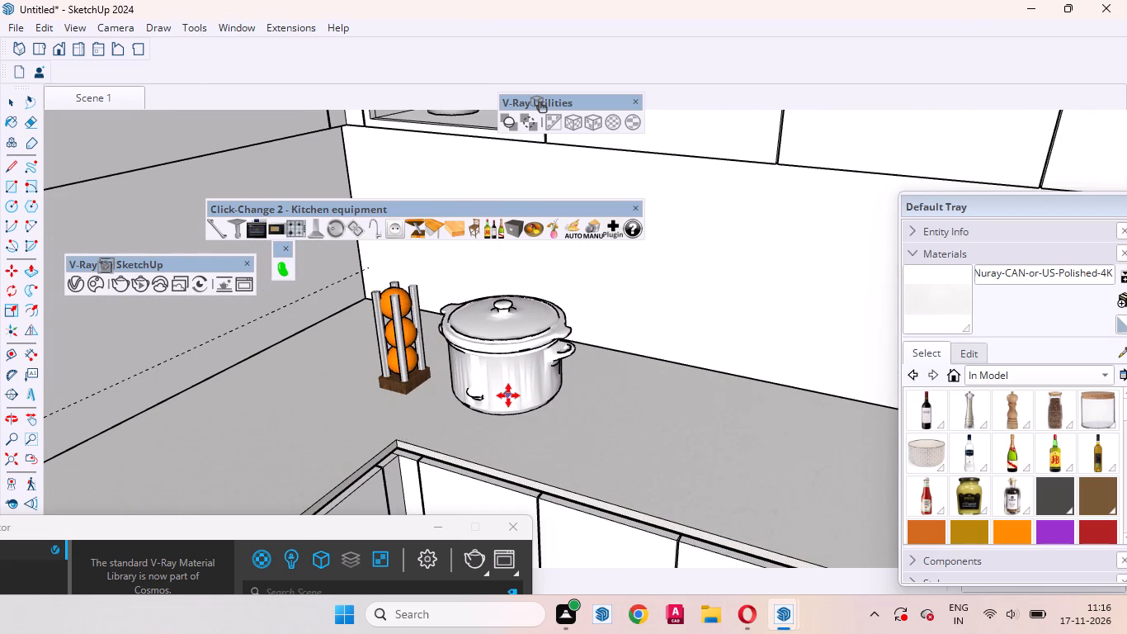
click(508, 395)
key(space)
scroll(632, 428, down, 11)
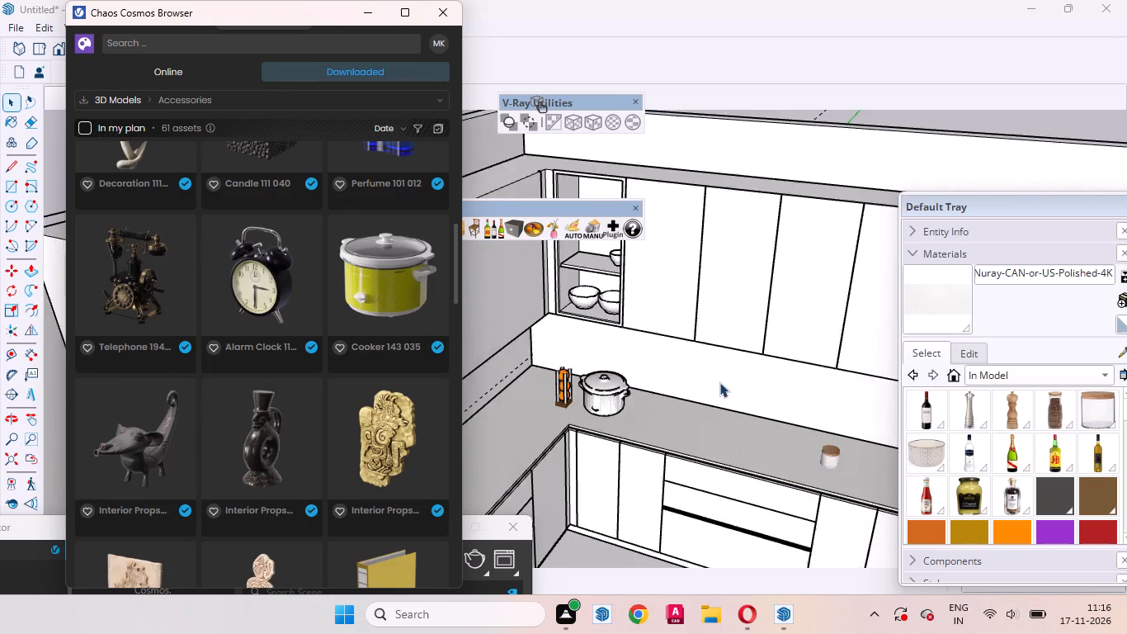
Erase the small lidded jar standing on the back countertop between the cooker and the fruit bowl.
scroll(719, 382, down, 5)
middle_drag(592, 455, 710, 353)
scroll(710, 353, up, 1)
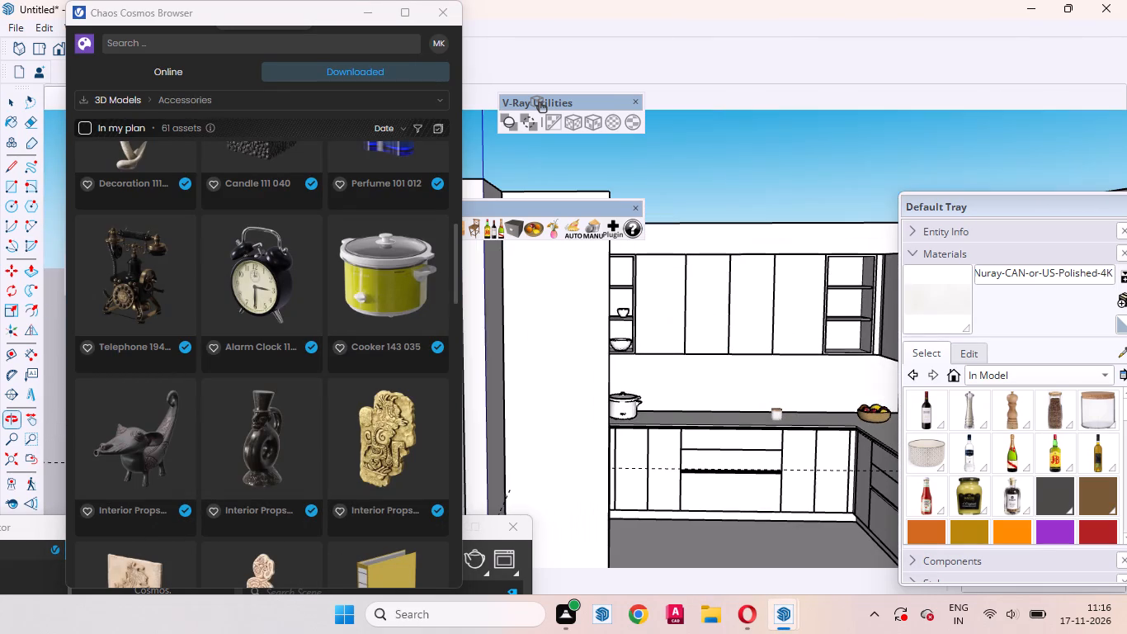
click(54, 97)
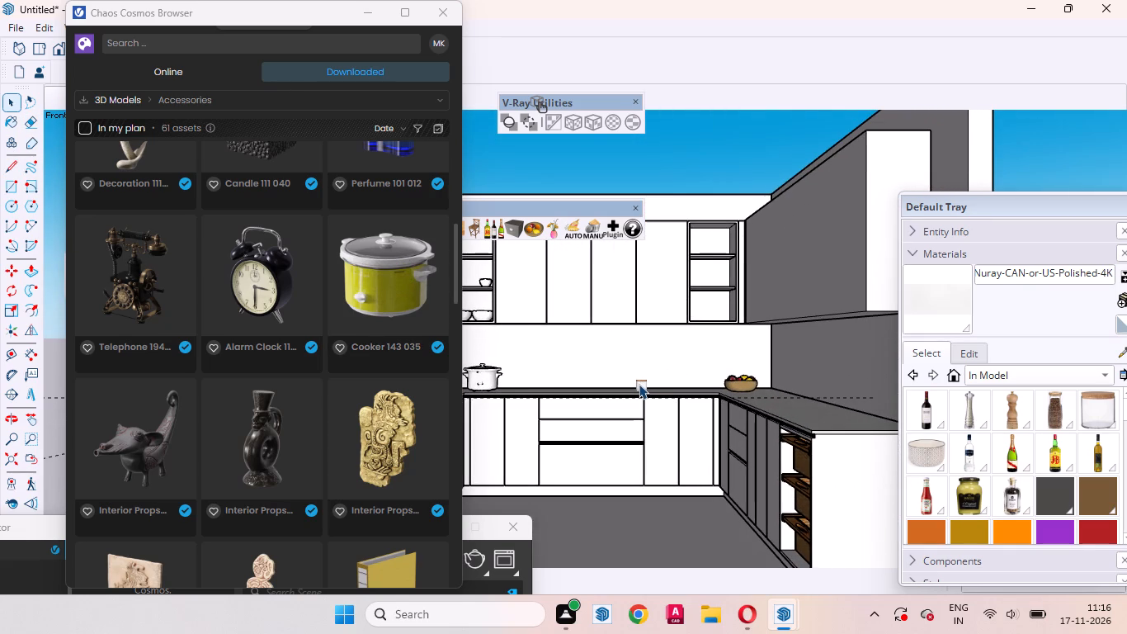
click(639, 384)
right_click(639, 384)
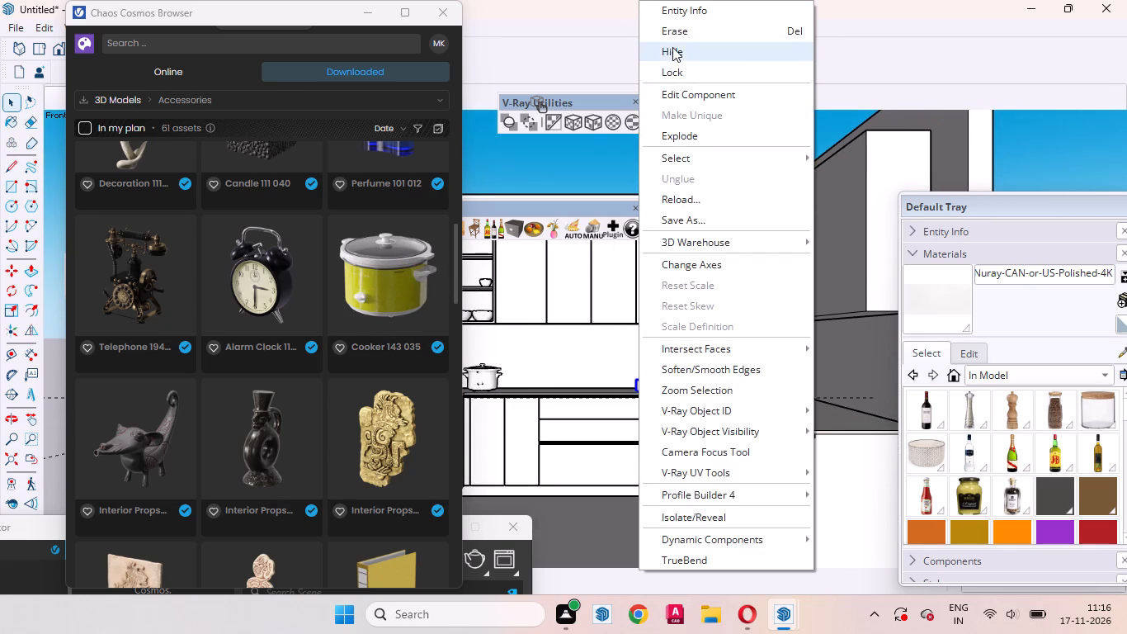
click(672, 22)
Copy the cup sideways along the lower intermediate shelf of the left open wall unit and array the copy *3.
scroll(762, 456, down, 8)
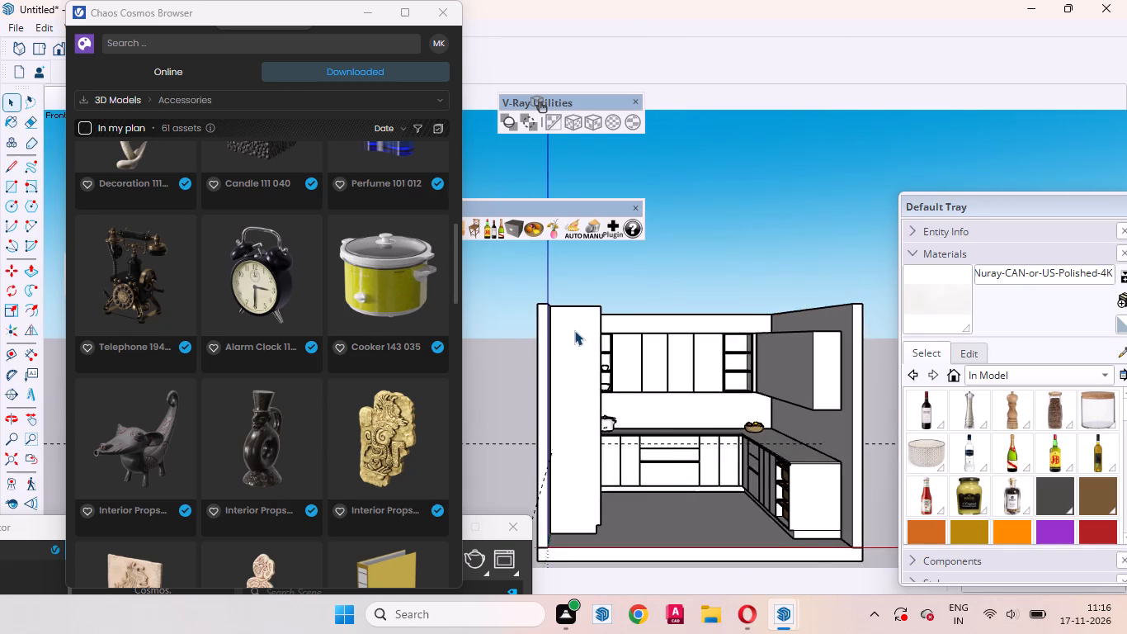
scroll(574, 329, up, 10)
middle_drag(627, 407, 613, 614)
scroll(592, 470, down, 4)
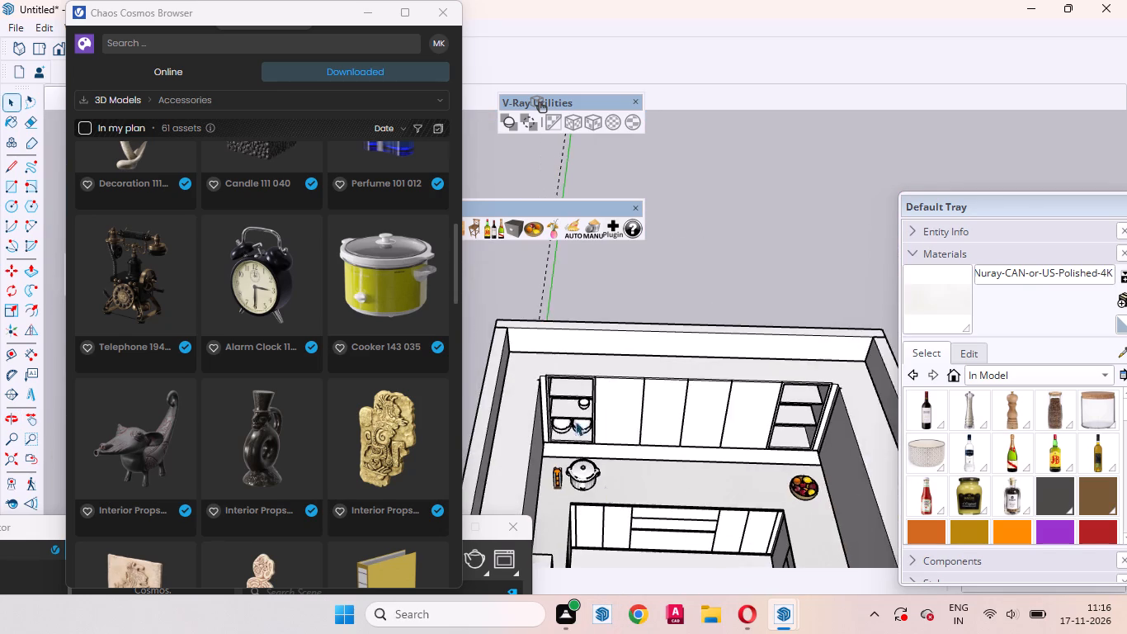
scroll(546, 380, up, 15)
click(642, 396)
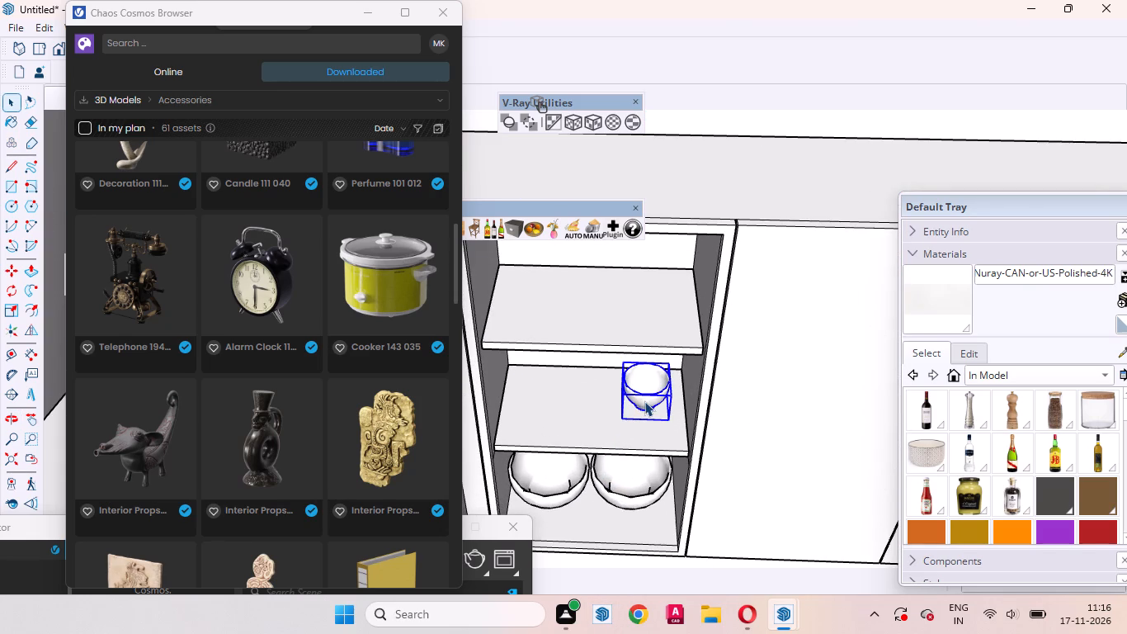
key(m)
click(669, 433)
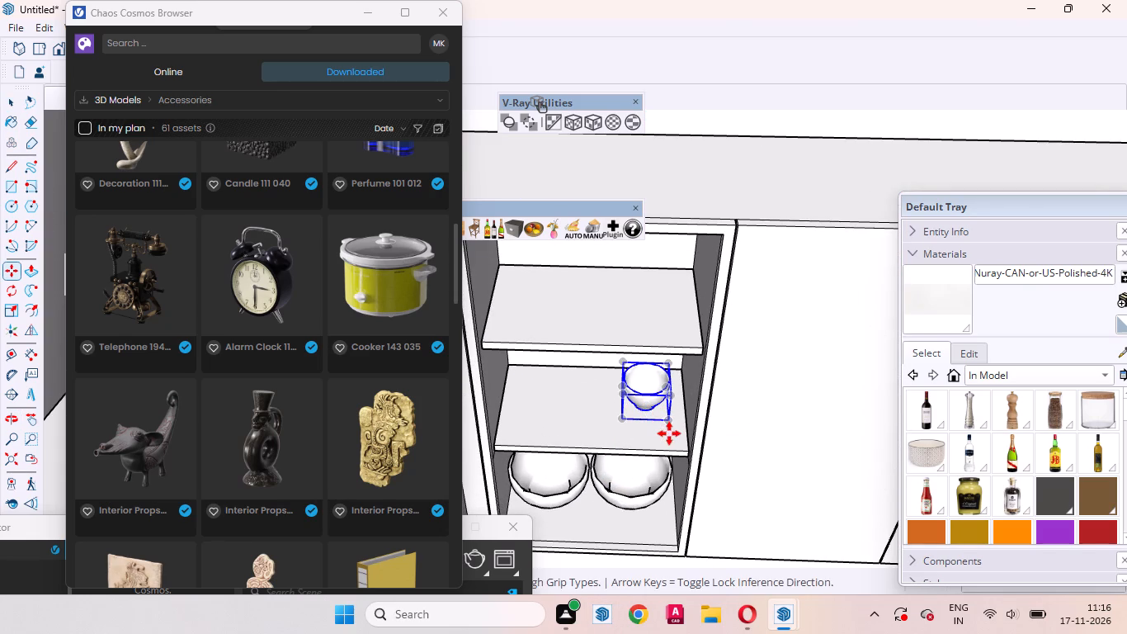
click(615, 435)
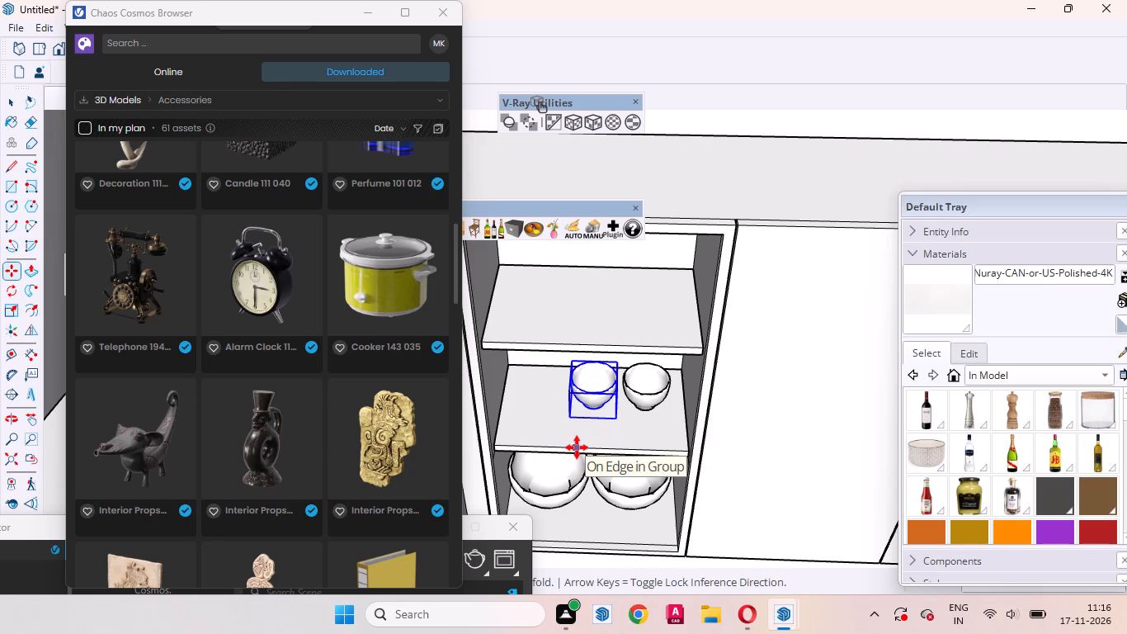
text(*3)
key(Return)
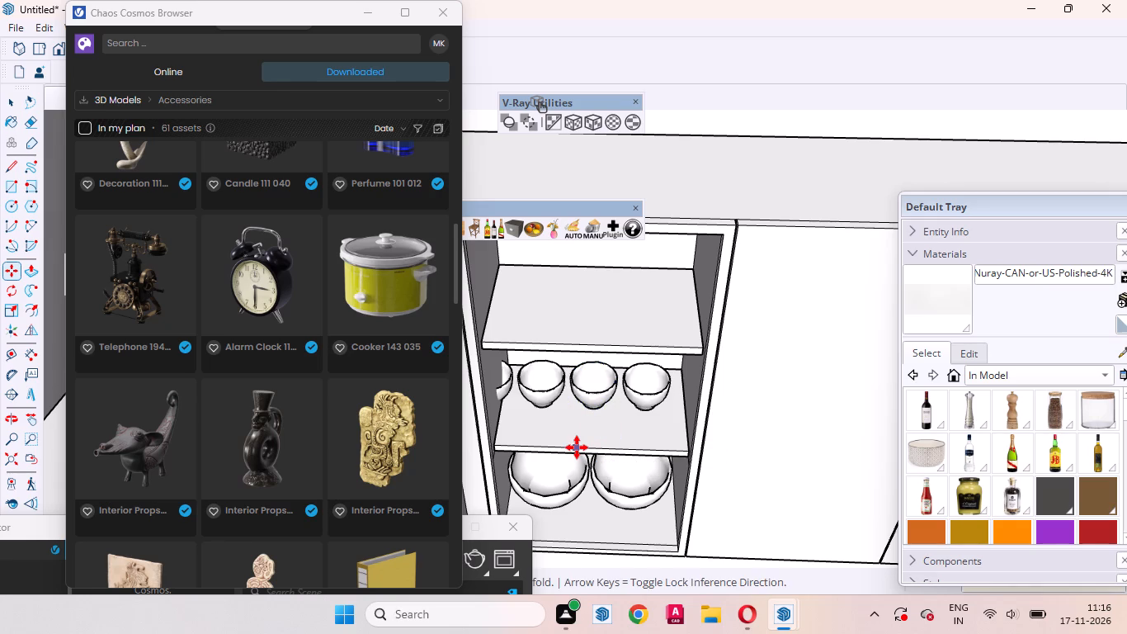
key(space)
Select all four cups on the shelf and move them together slightly toward the shelf's right side.
scroll(564, 445, up, 4)
middle_drag(633, 398, 632, 386)
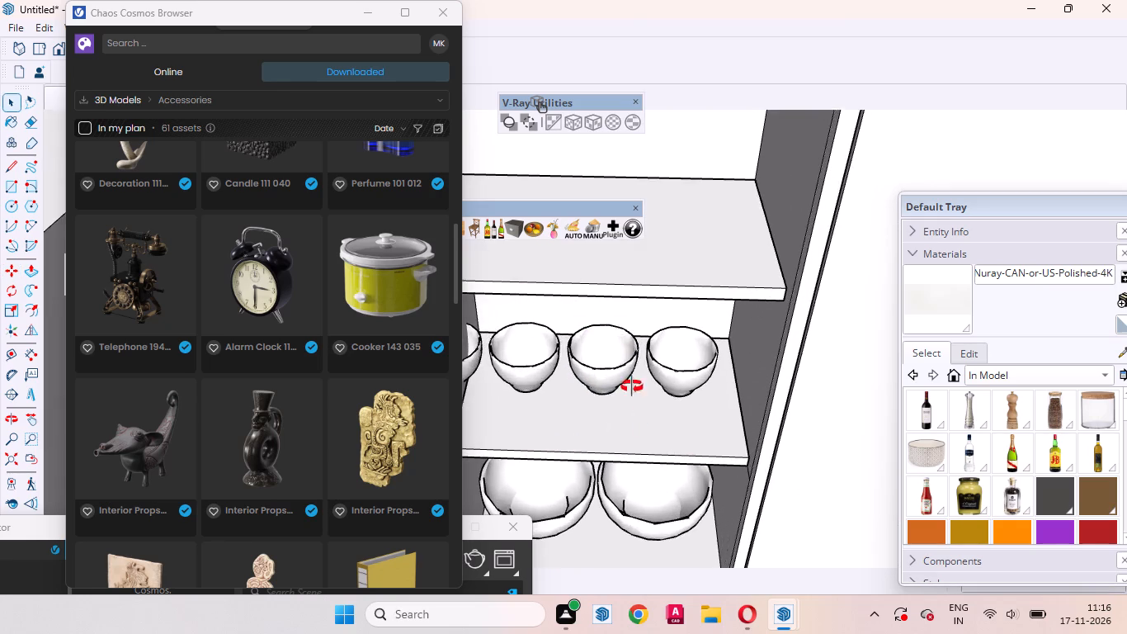
middle_drag(632, 386, 631, 350)
click(682, 363)
scroll(719, 376, down, 4)
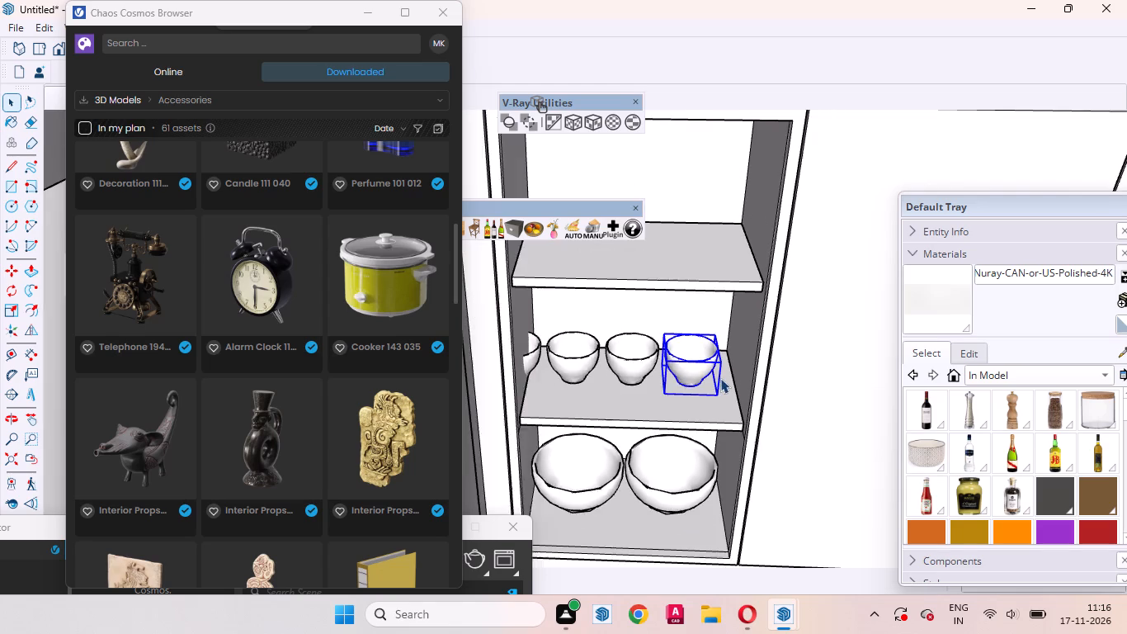
scroll(720, 378, down, 2)
ctrl+click(657, 366)
ctrl+click(613, 364)
ctrl+click(557, 367)
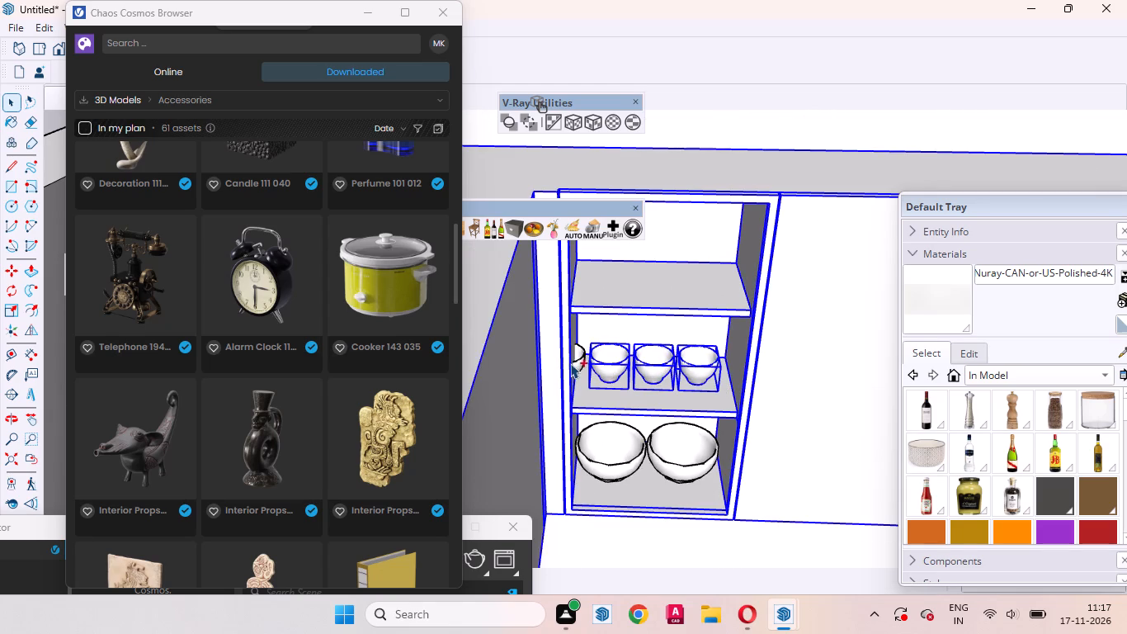
ctrl+click(570, 363)
click(578, 362)
click(666, 368)
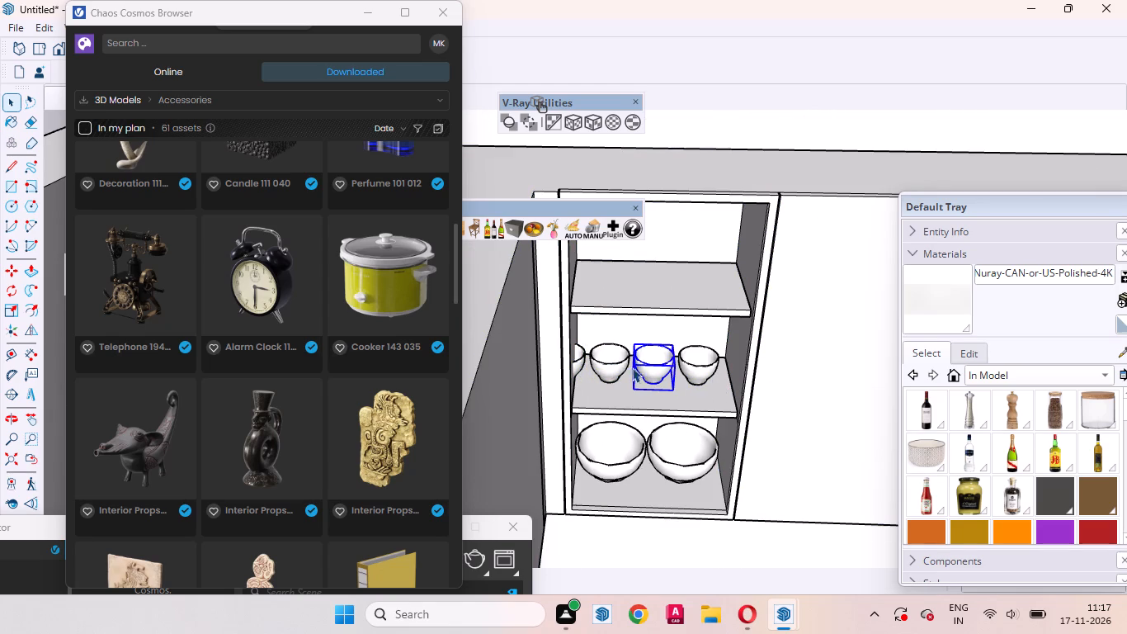
ctrl+click(617, 364)
ctrl+click(574, 359)
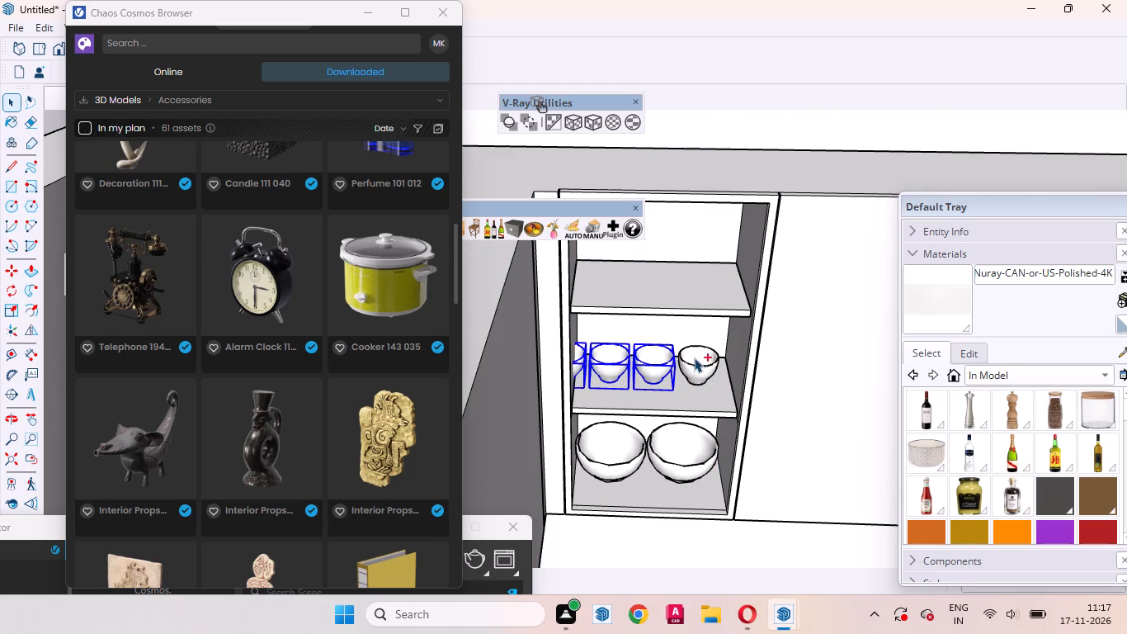
ctrl+click(696, 367)
scroll(658, 387, up, 6)
key(m)
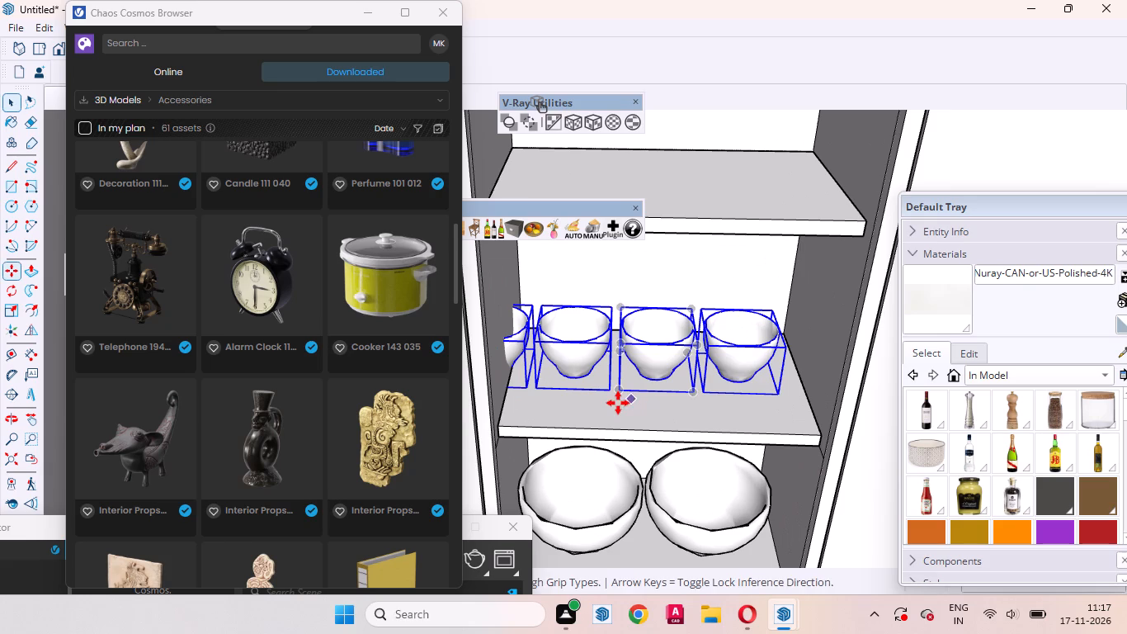
click(617, 403)
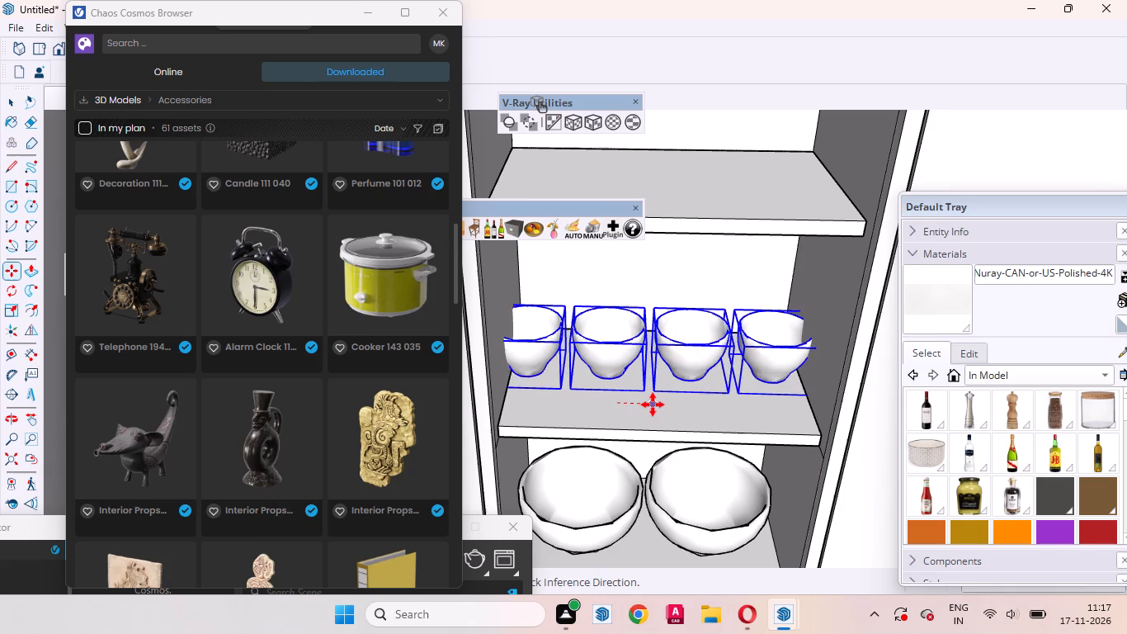
click(646, 405)
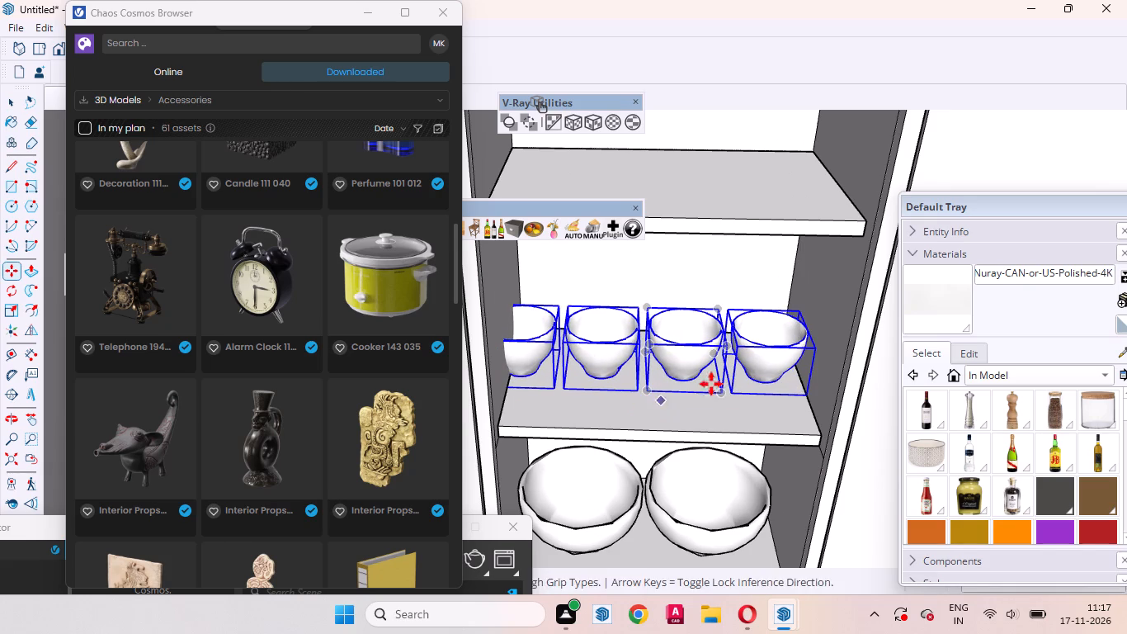
key(space)
Delete the rightmost cup from the row on the lower intermediate shelf.
click(781, 348)
key(Delete)
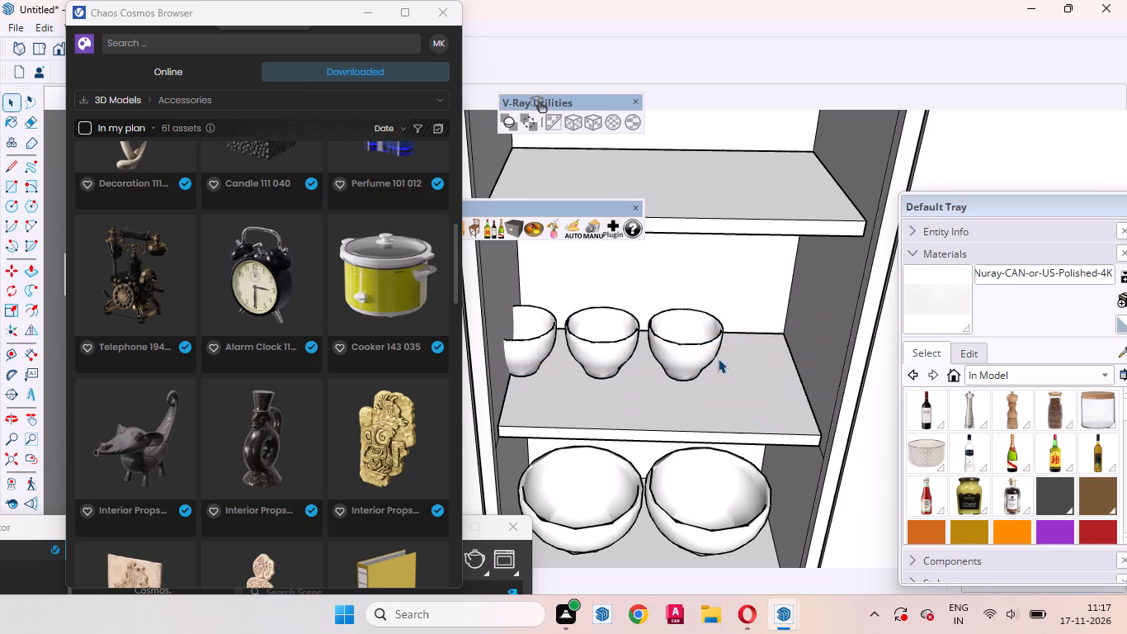
Select the three remaining cups and move them together to the right so they sit centred on the shelf.
click(713, 355)
ctrl+click(606, 357)
ctrl+click(542, 349)
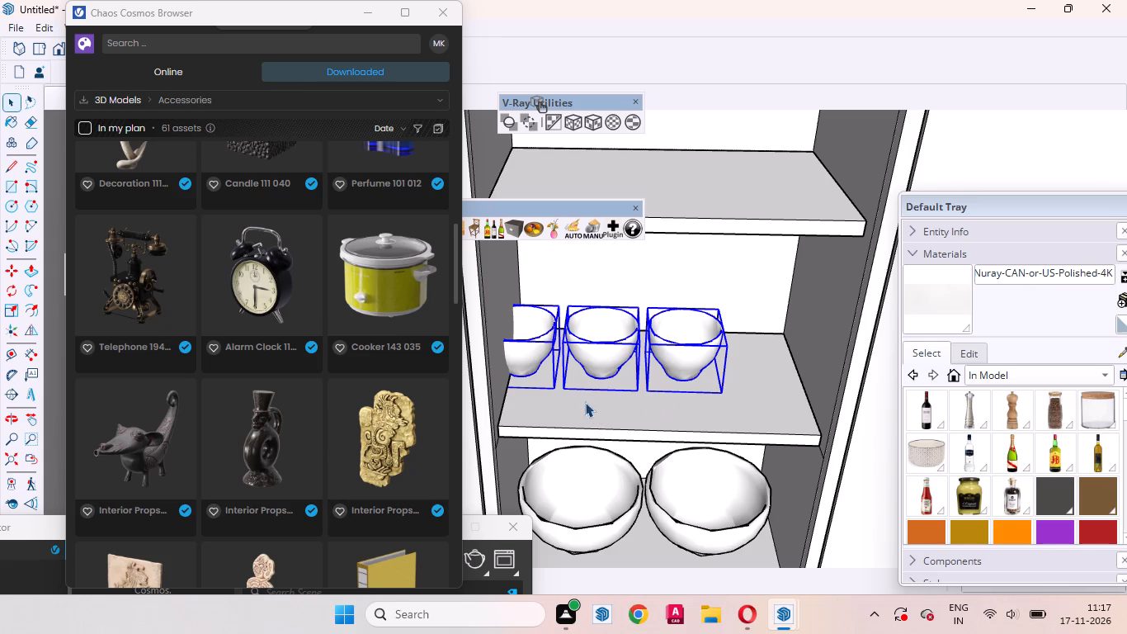
key(m)
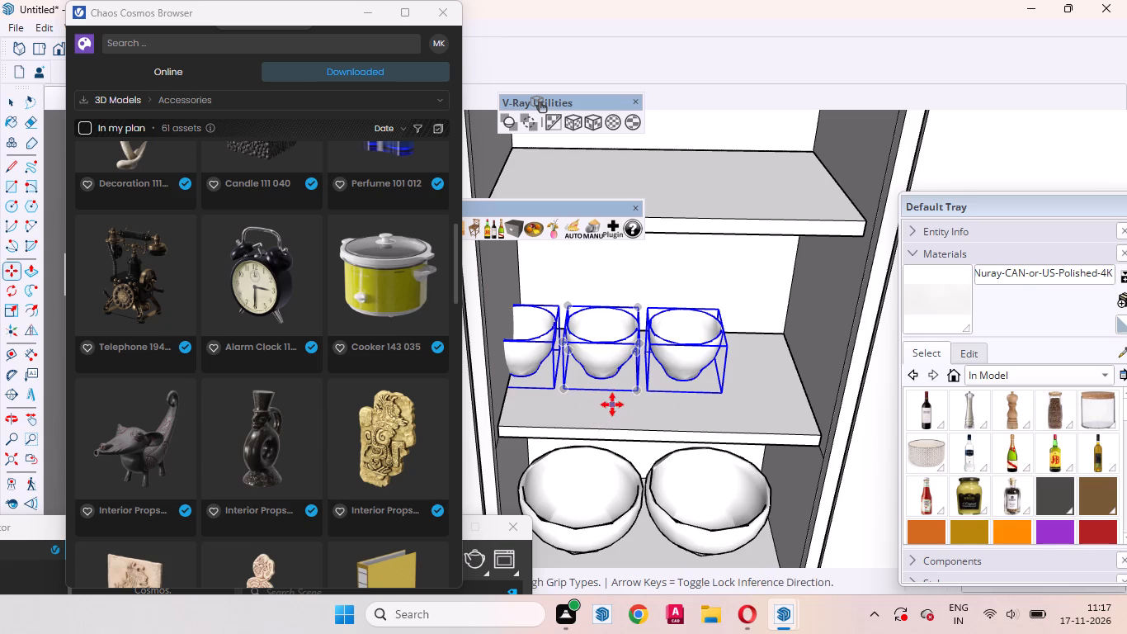
click(612, 405)
click(657, 405)
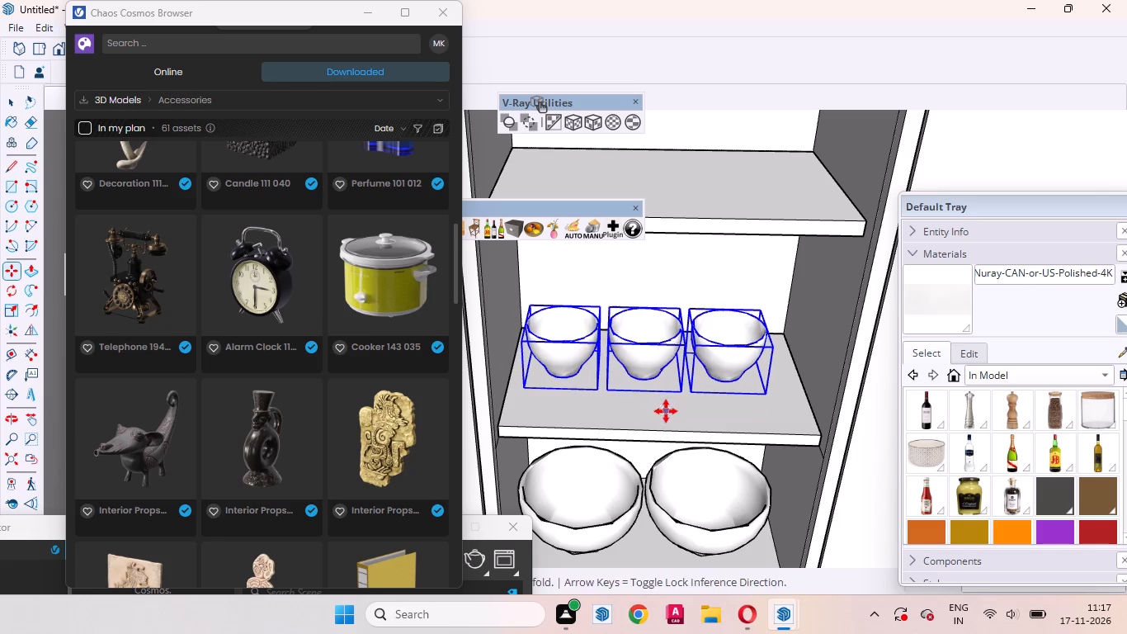
key(space)
Import Cutting Board 003 from the downloaded accessories and place it on the countertop beside the fruit bowl.
scroll(649, 408, down, 17)
middle_drag(590, 366, 562, 346)
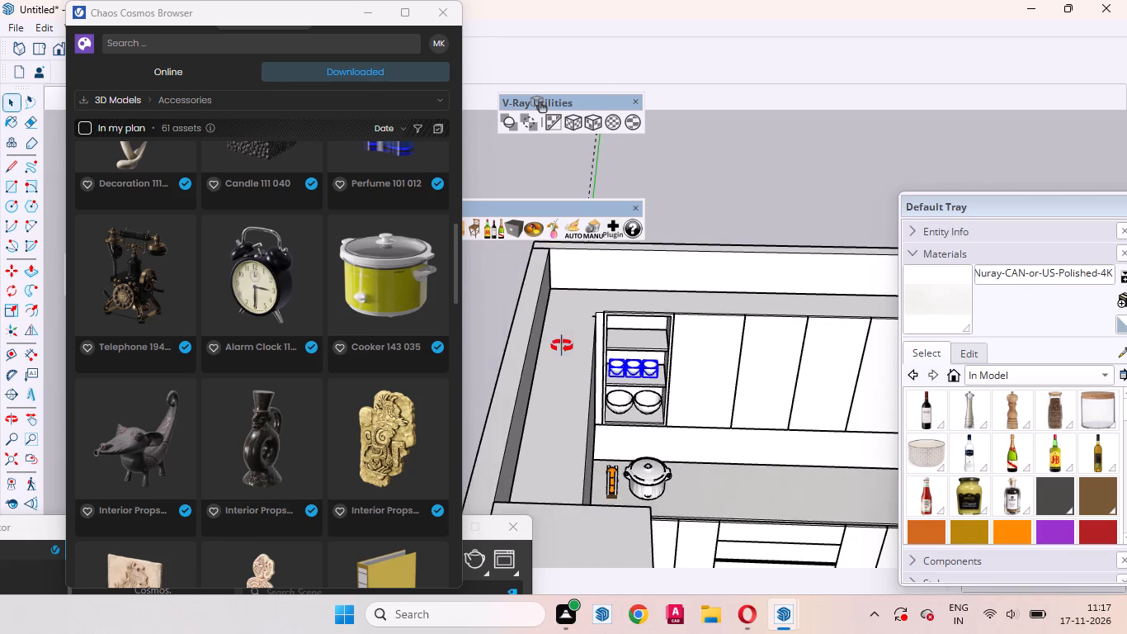
middle_drag(562, 346, 573, 289)
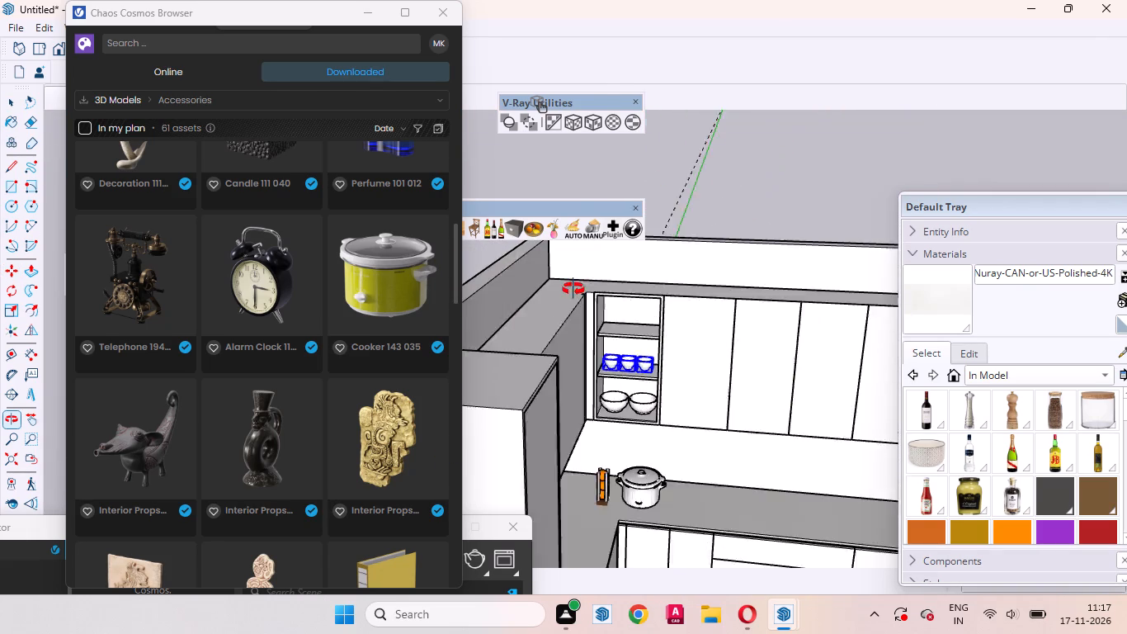
middle_drag(573, 289, 577, 285)
scroll(612, 364, up, 3)
scroll(289, 413, down, 3)
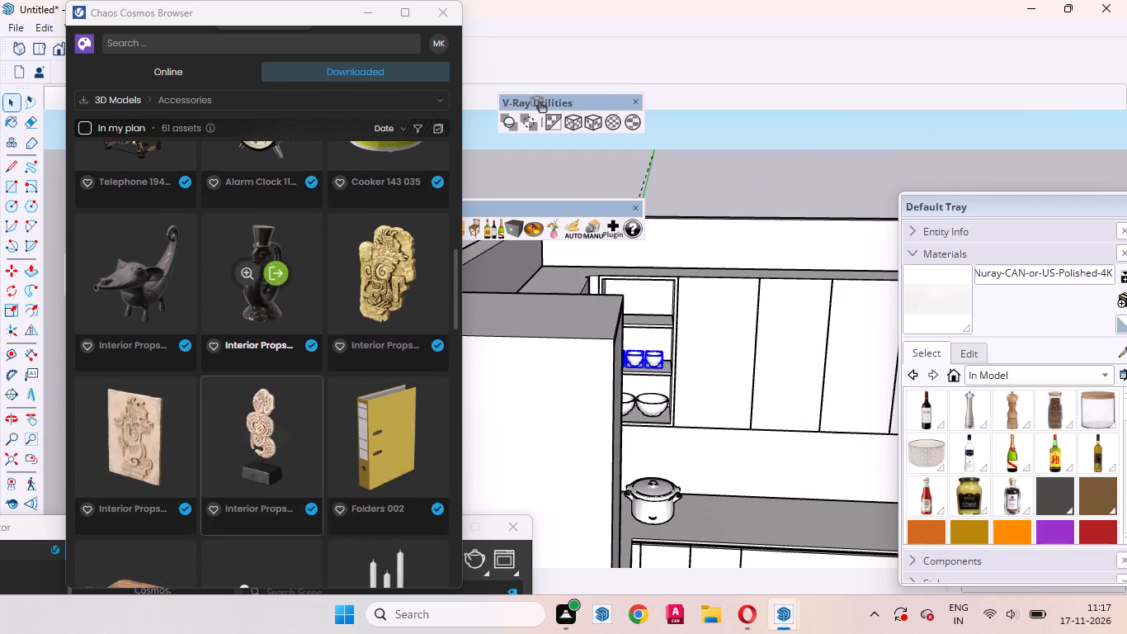
scroll(290, 419, up, 1)
scroll(290, 415, down, 2)
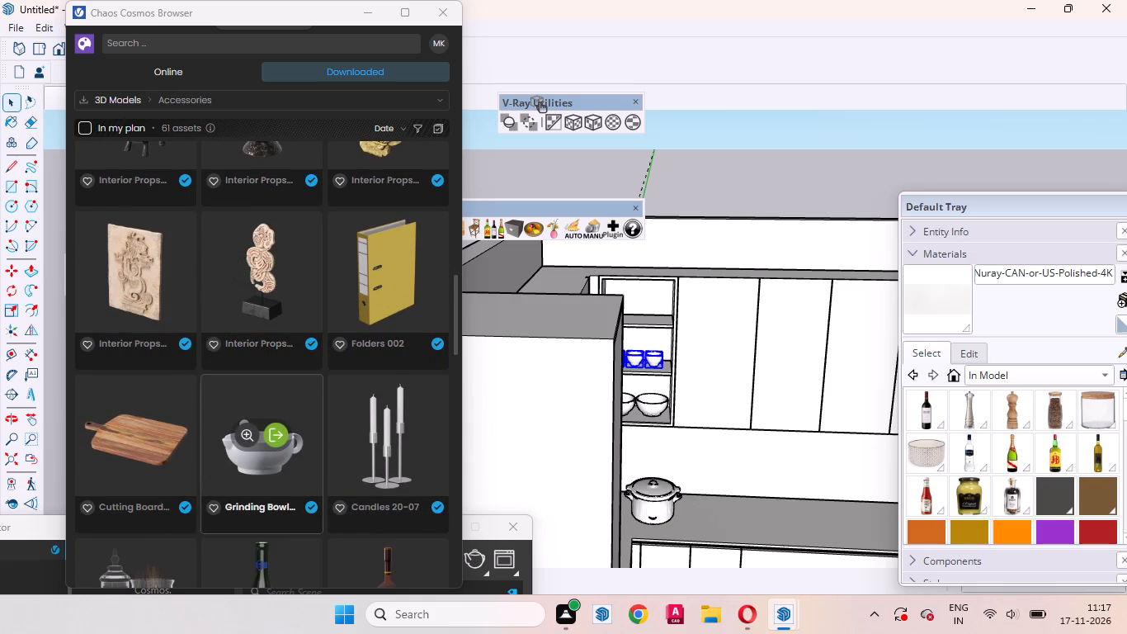
click(154, 447)
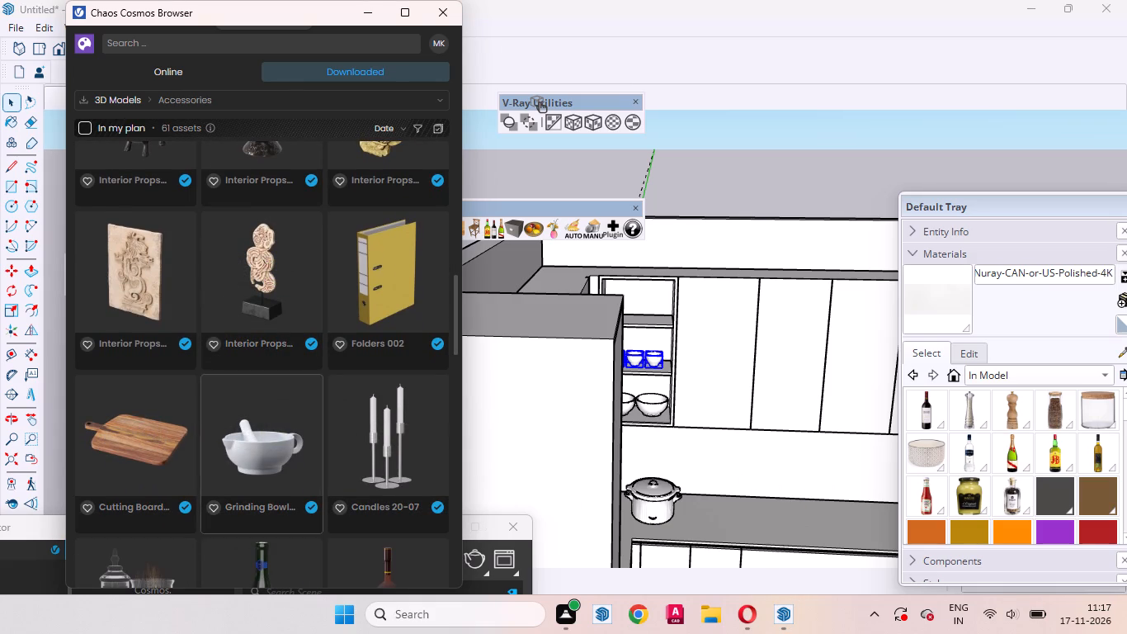
click(140, 438)
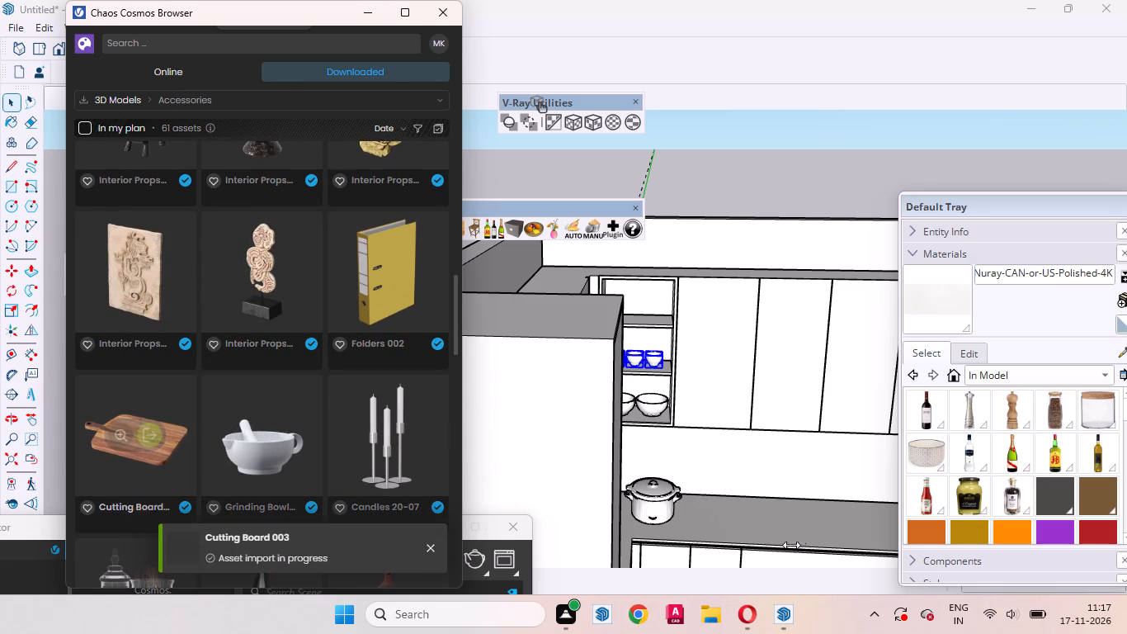
scroll(707, 513, down, 6)
scroll(681, 512, up, 1)
scroll(681, 512, down, 1)
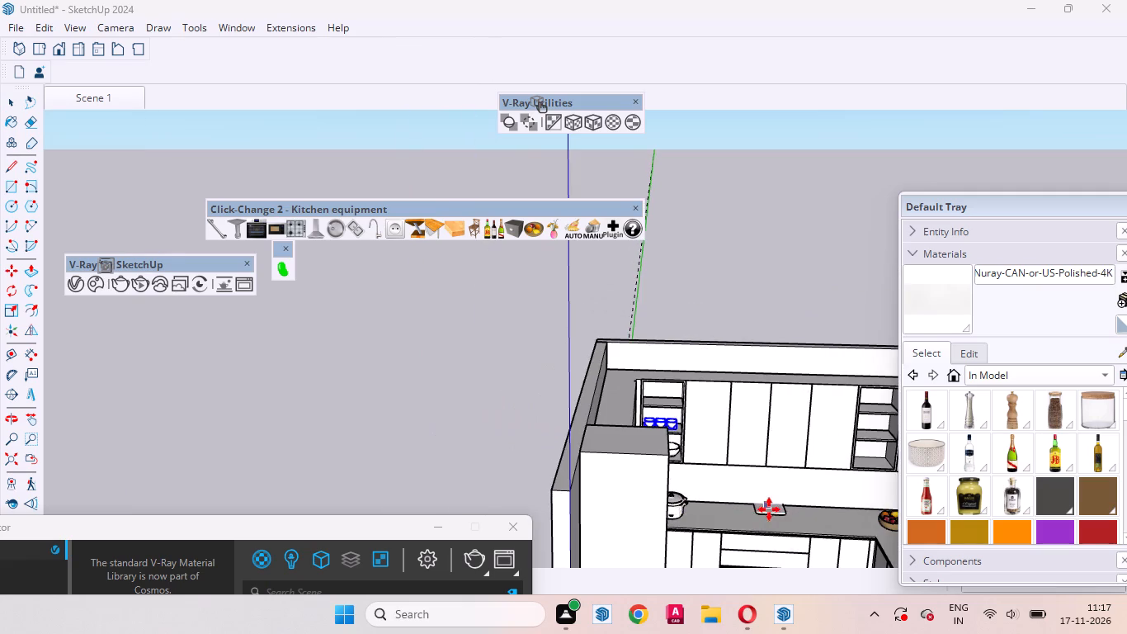
middle_drag(766, 523, 694, 601)
scroll(700, 428, down, 8)
scroll(771, 524, up, 10)
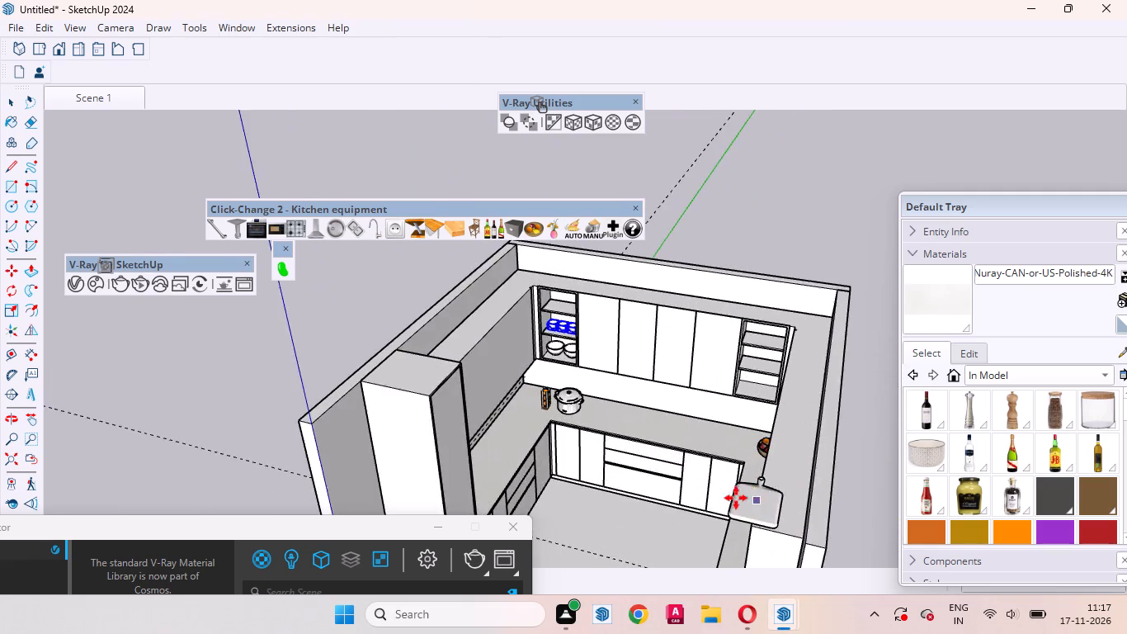
scroll(736, 498, up, 4)
middle_drag(725, 497, 987, 563)
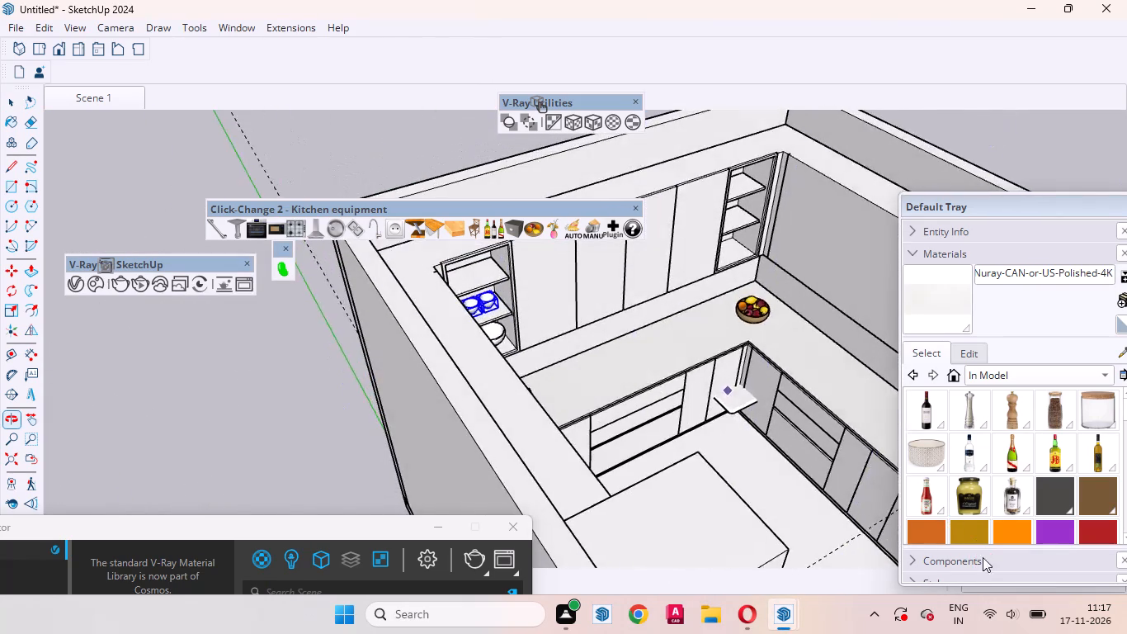
scroll(787, 390, up, 4)
scroll(715, 337, up, 3)
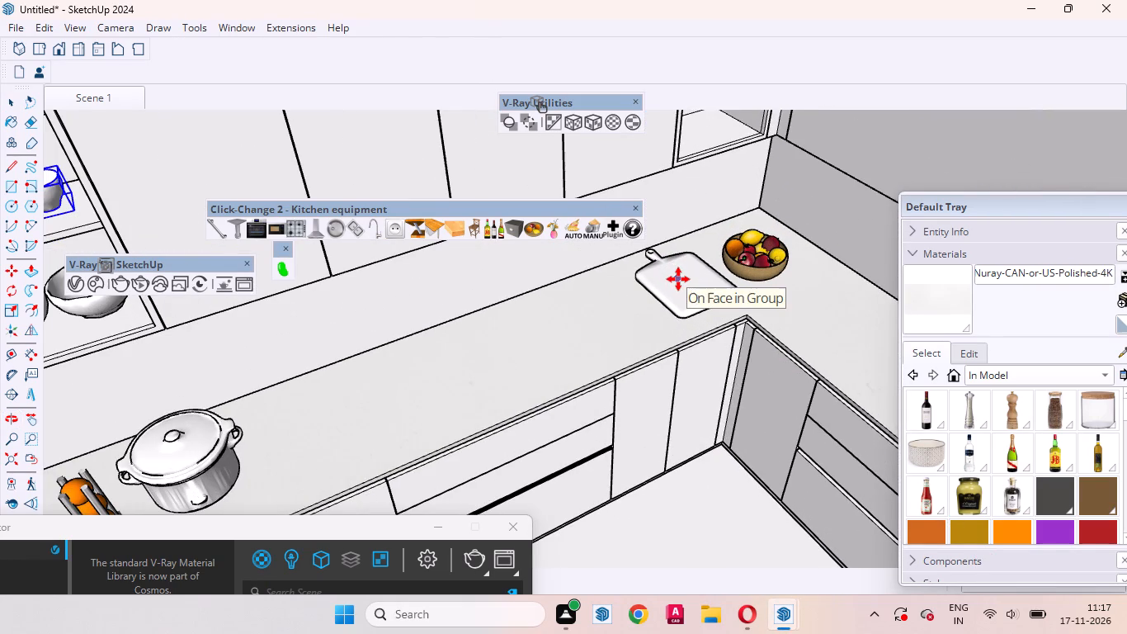
click(678, 279)
key(space)
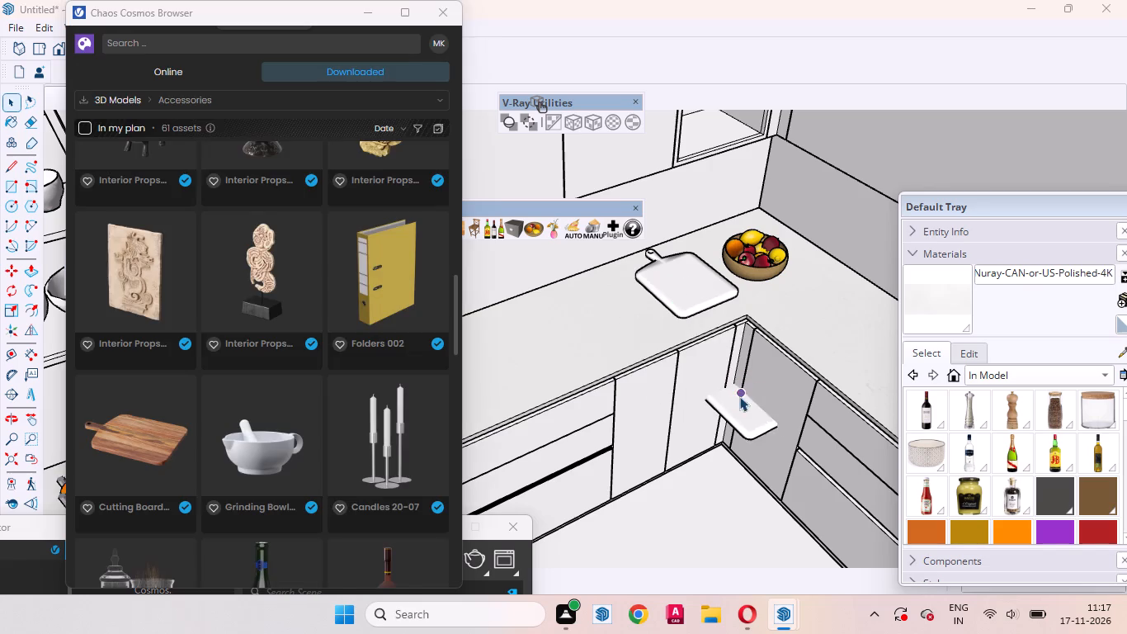
Import Kitchen Props 134 014 from the downloaded accessories and place it on the side countertop near the cooking pot.
scroll(384, 383, down, 5)
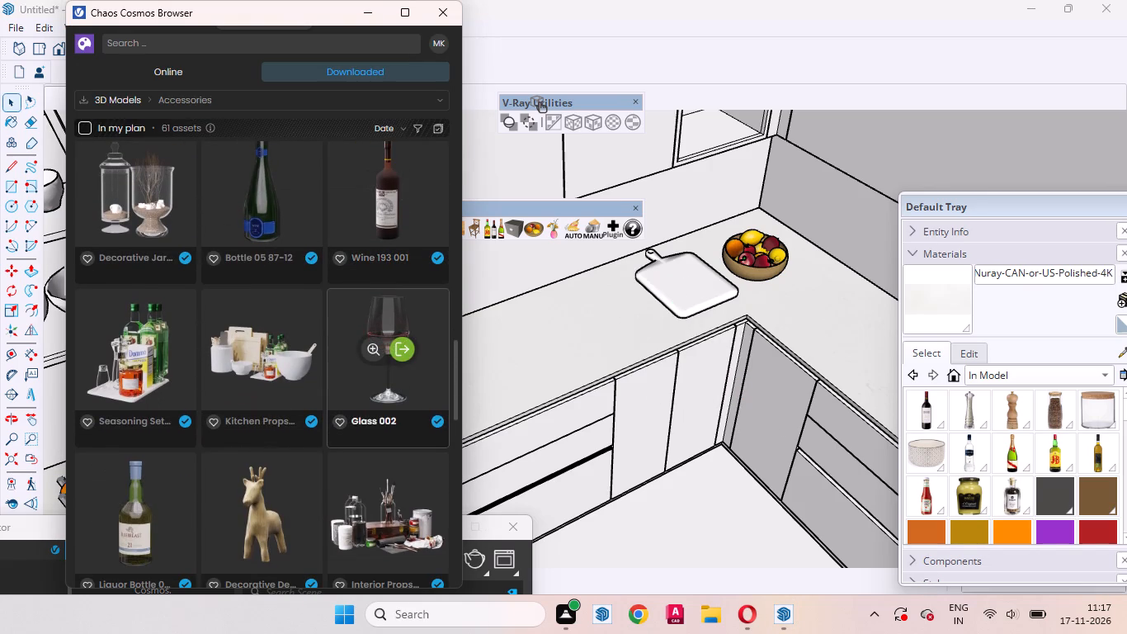
scroll(385, 387, down, 1)
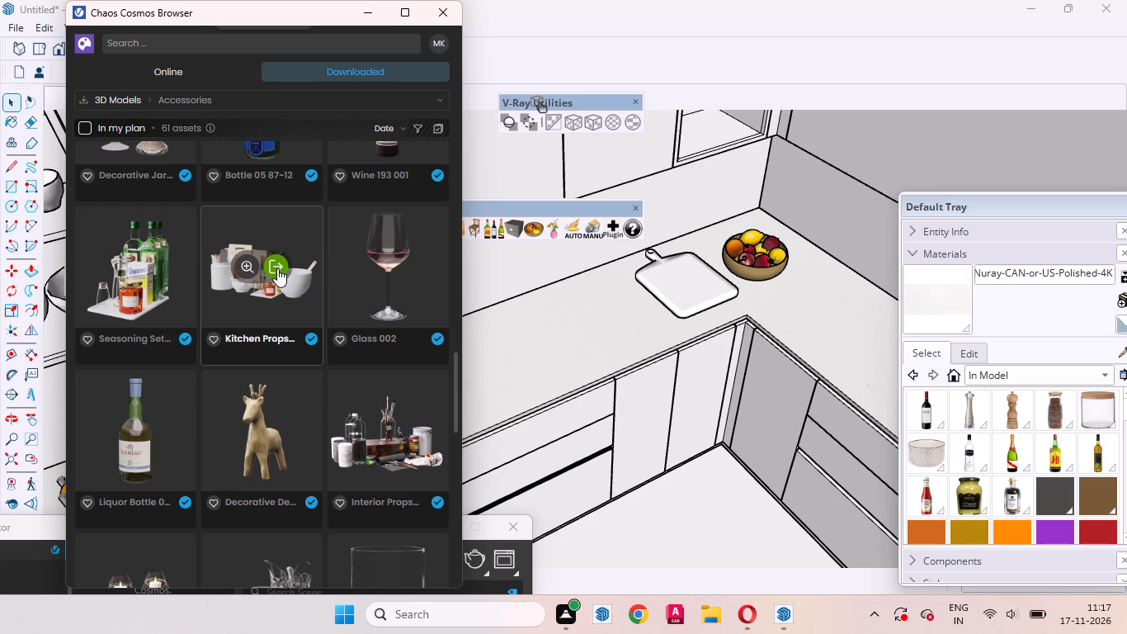
click(276, 267)
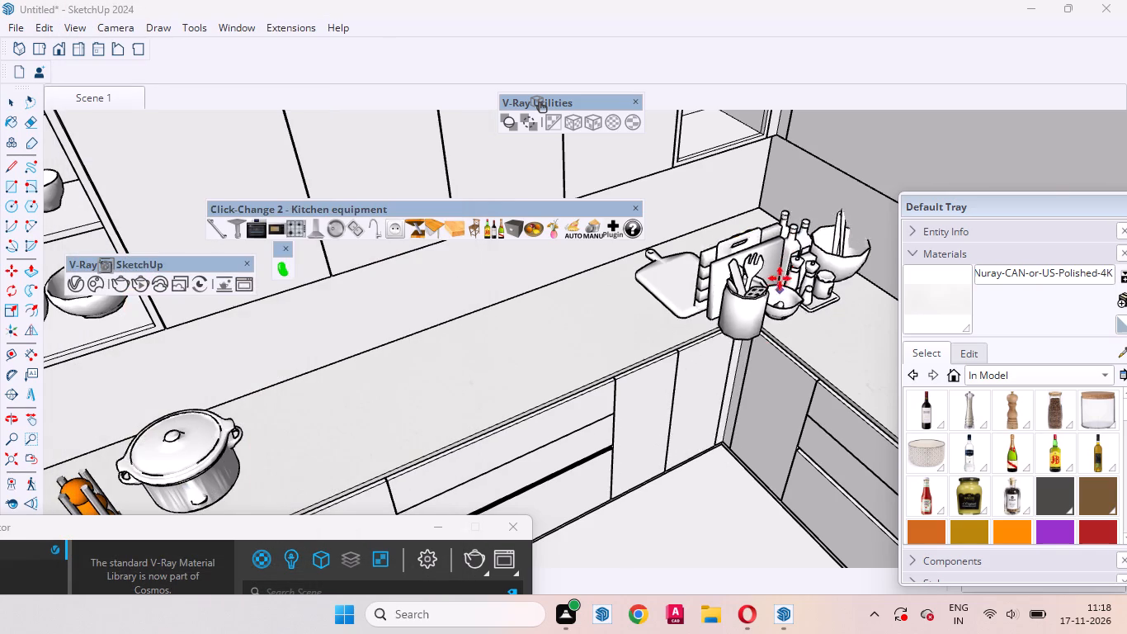
scroll(778, 272, up, 4)
middle_drag(738, 305, 648, 315)
scroll(658, 317, down, 9)
scroll(693, 330, up, 1)
scroll(693, 330, down, 2)
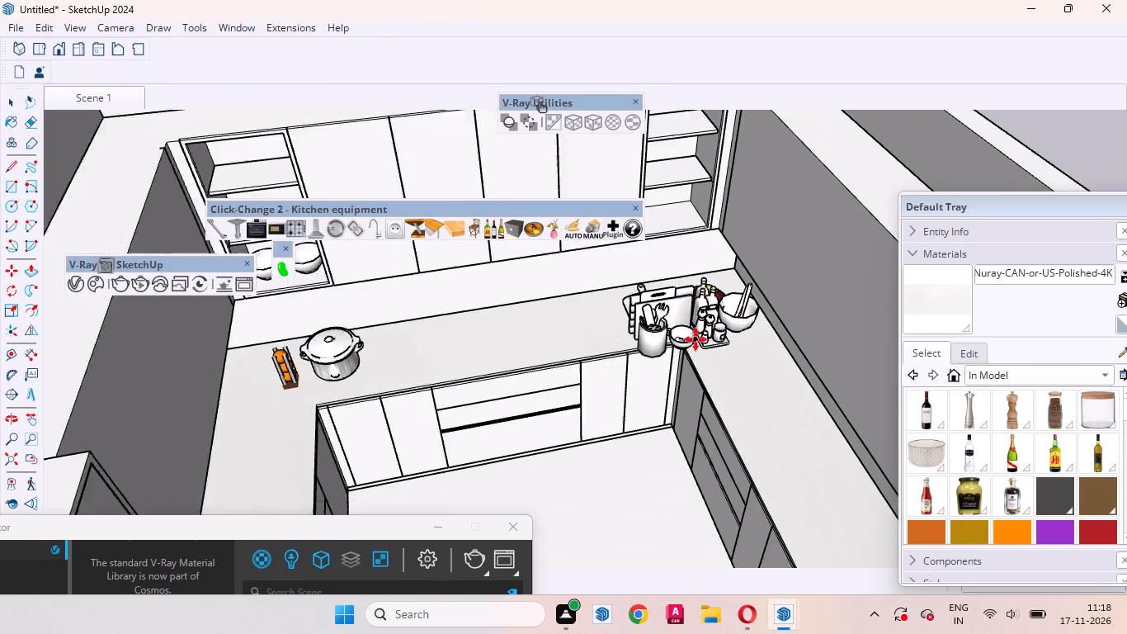
scroll(696, 339, down, 4)
scroll(474, 388, up, 8)
middle_drag(595, 357, 403, 352)
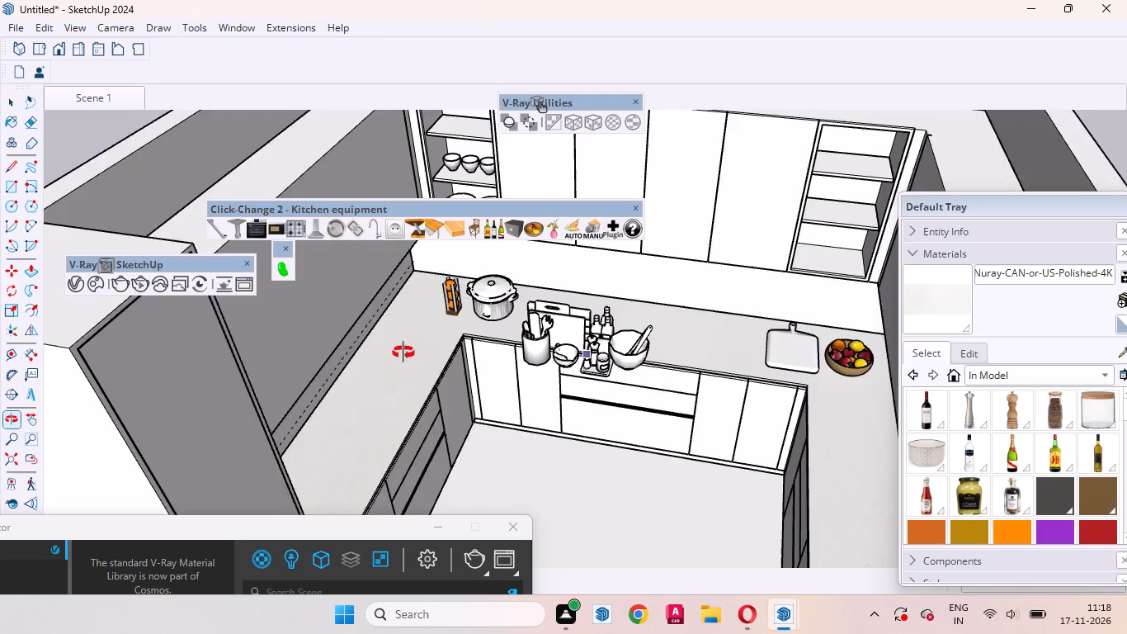
middle_drag(403, 352, 392, 371)
scroll(403, 341, up, 8)
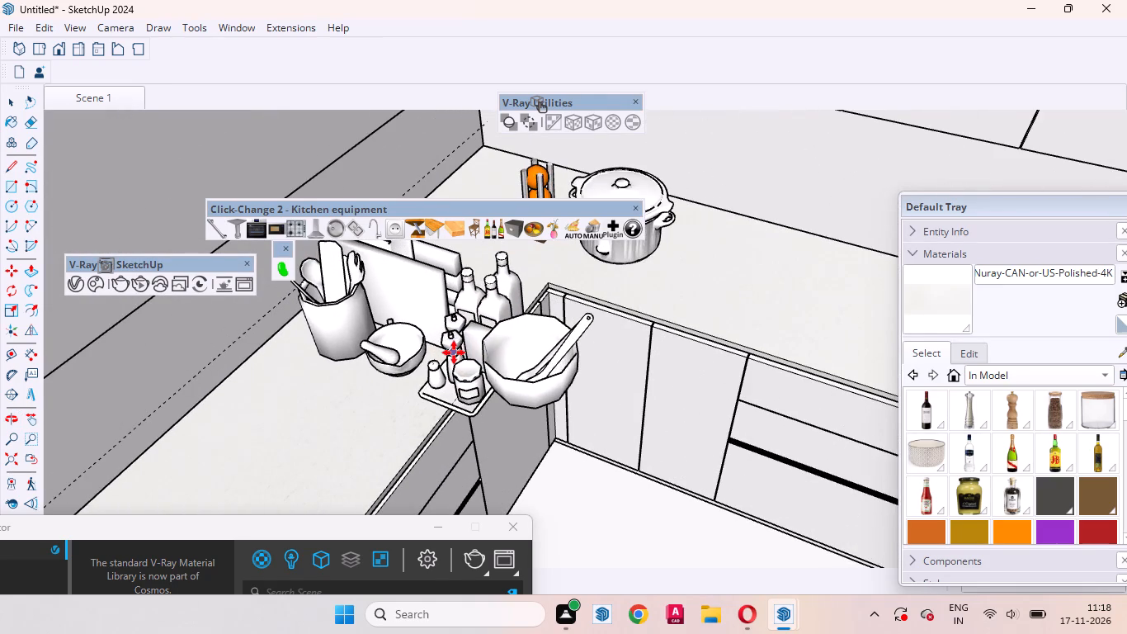
click(454, 352)
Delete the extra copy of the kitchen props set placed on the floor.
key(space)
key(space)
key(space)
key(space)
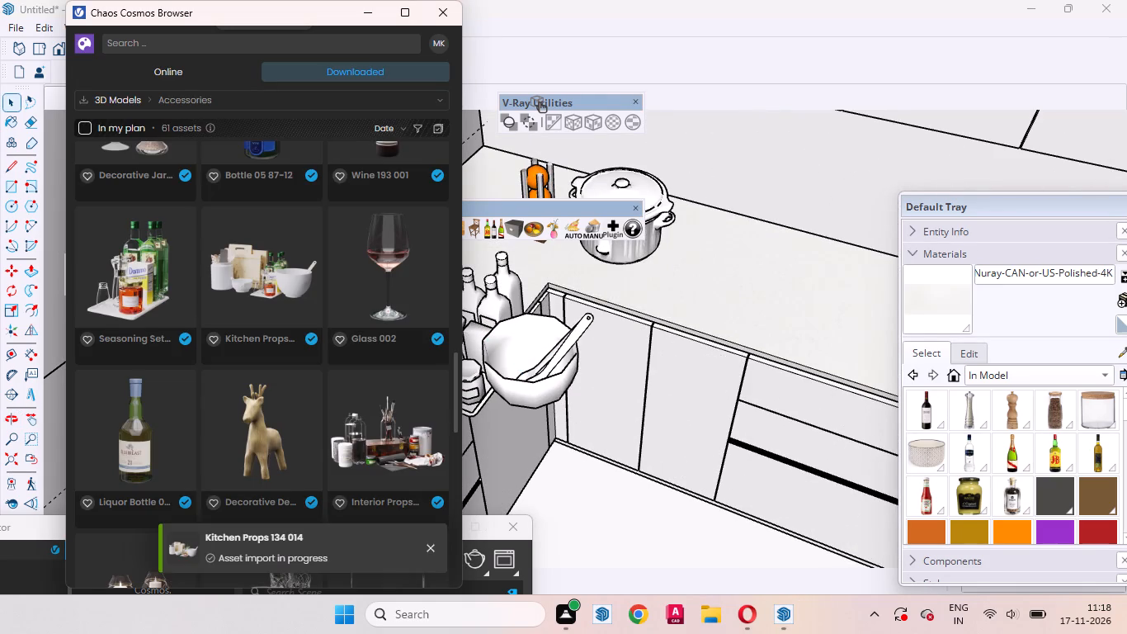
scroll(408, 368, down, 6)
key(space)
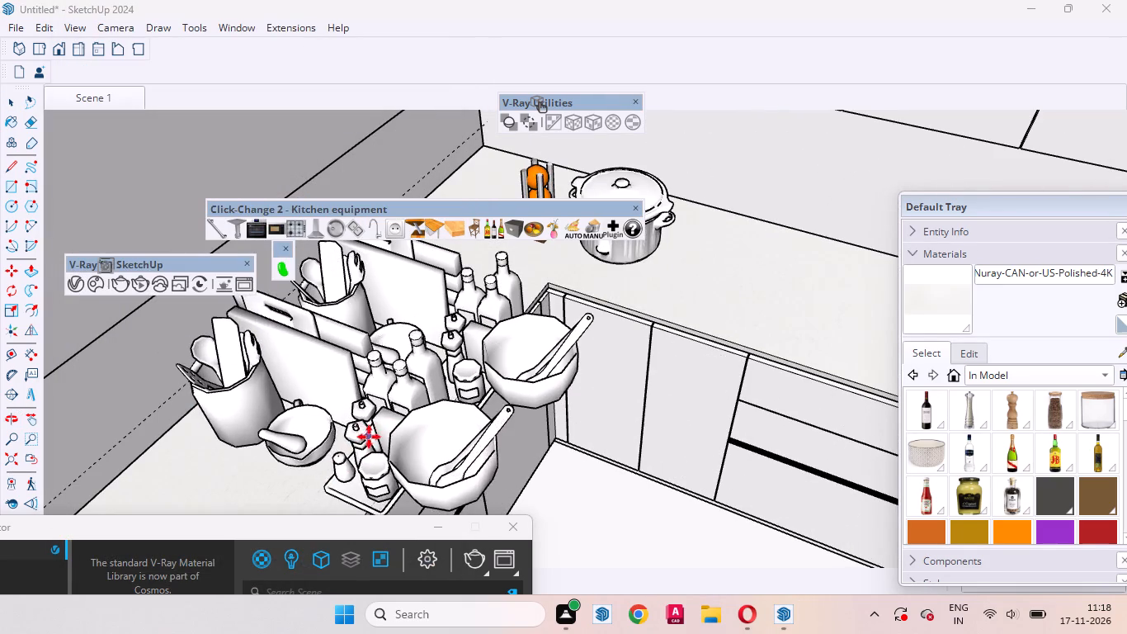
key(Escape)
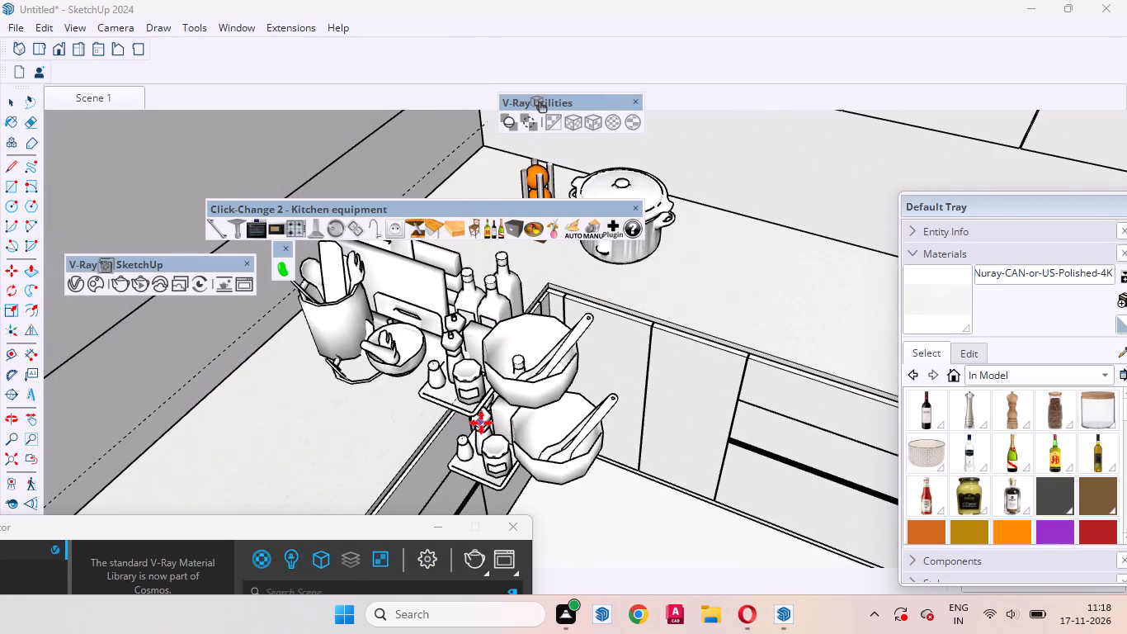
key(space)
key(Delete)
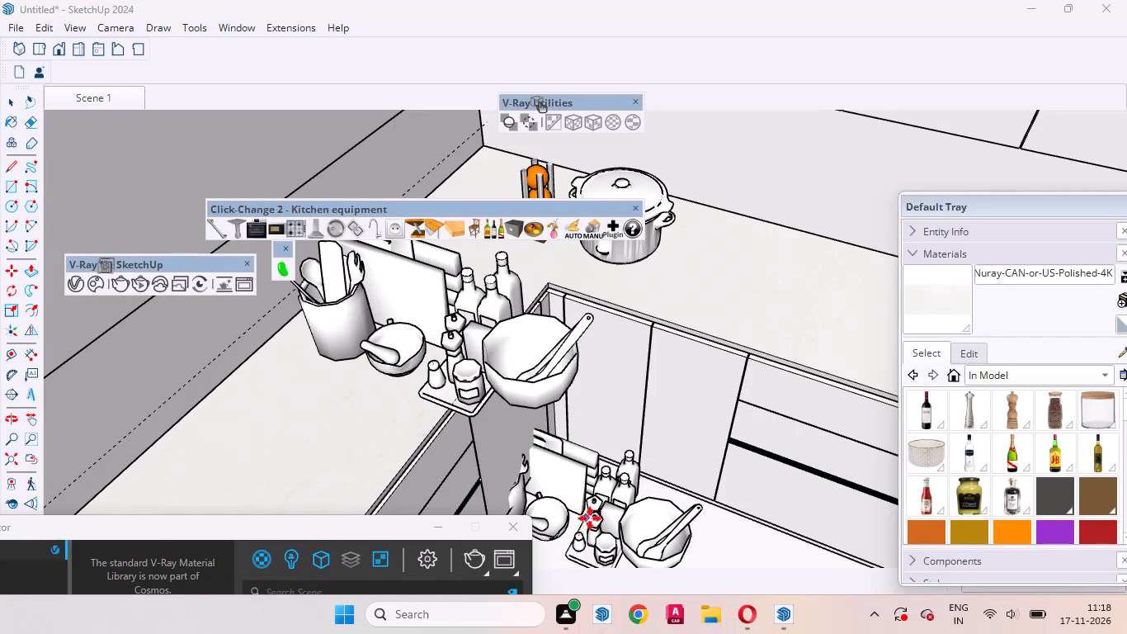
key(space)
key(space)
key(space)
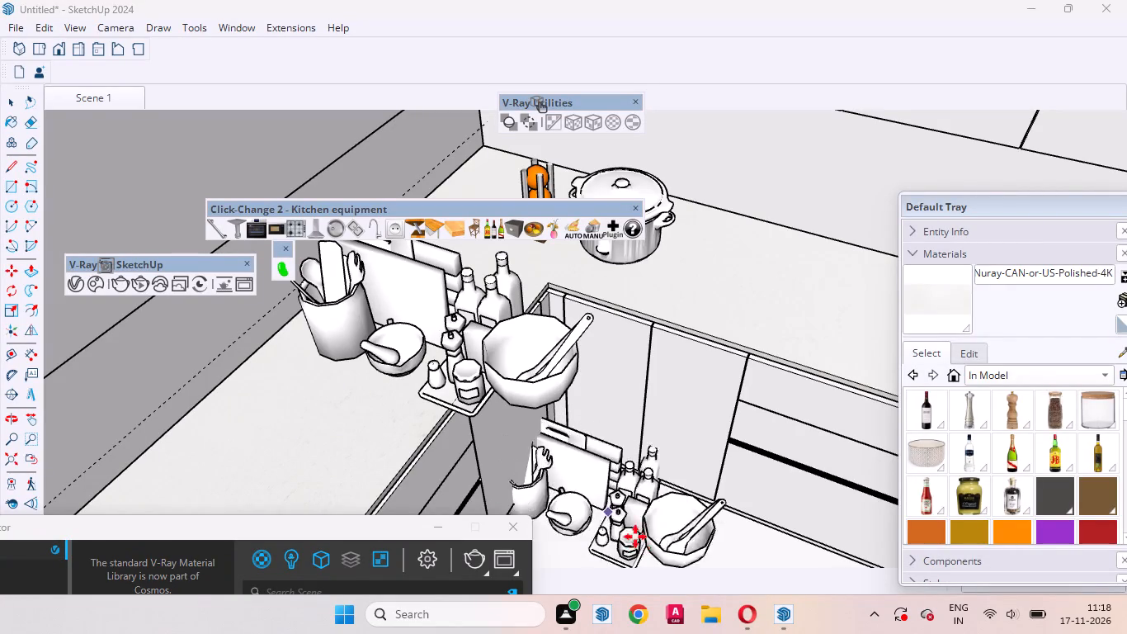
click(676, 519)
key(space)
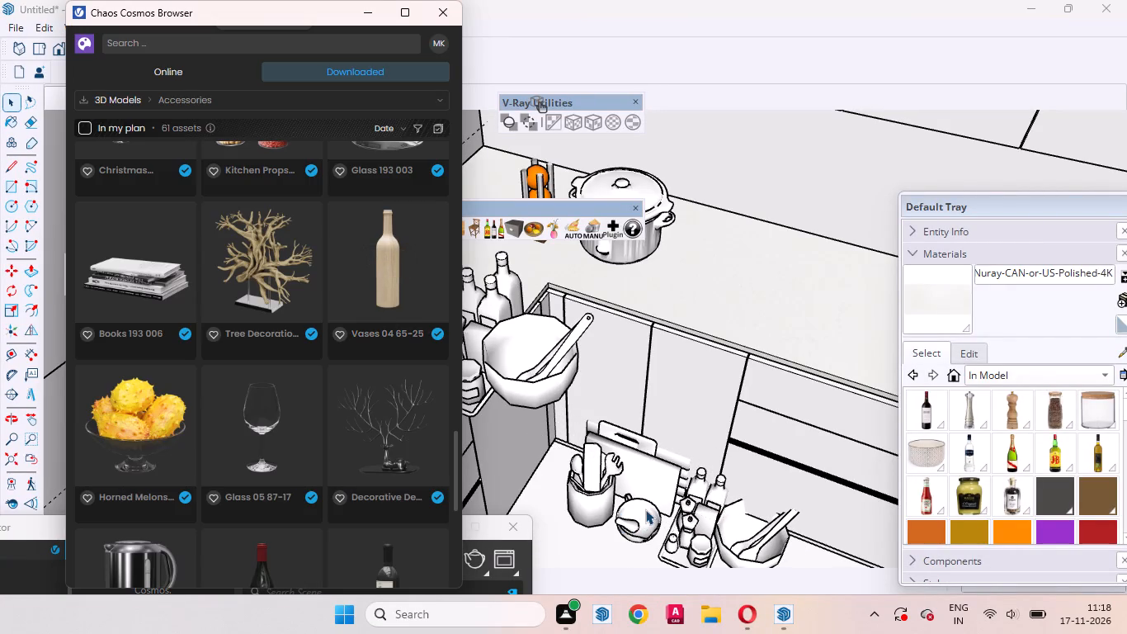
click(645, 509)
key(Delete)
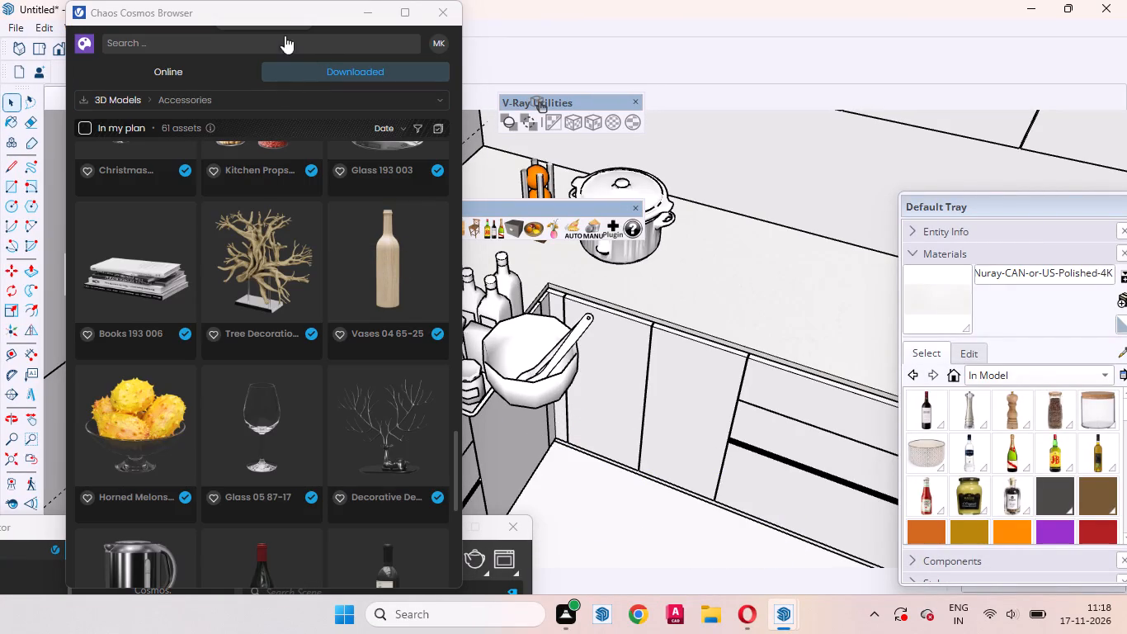
Rotate the kitchen props set 90 degrees on the countertop so it runs parallel to the wall.
drag(277, 20, 219, 466)
scroll(648, 315, down, 3)
scroll(648, 315, up, 1)
scroll(648, 315, down, 3)
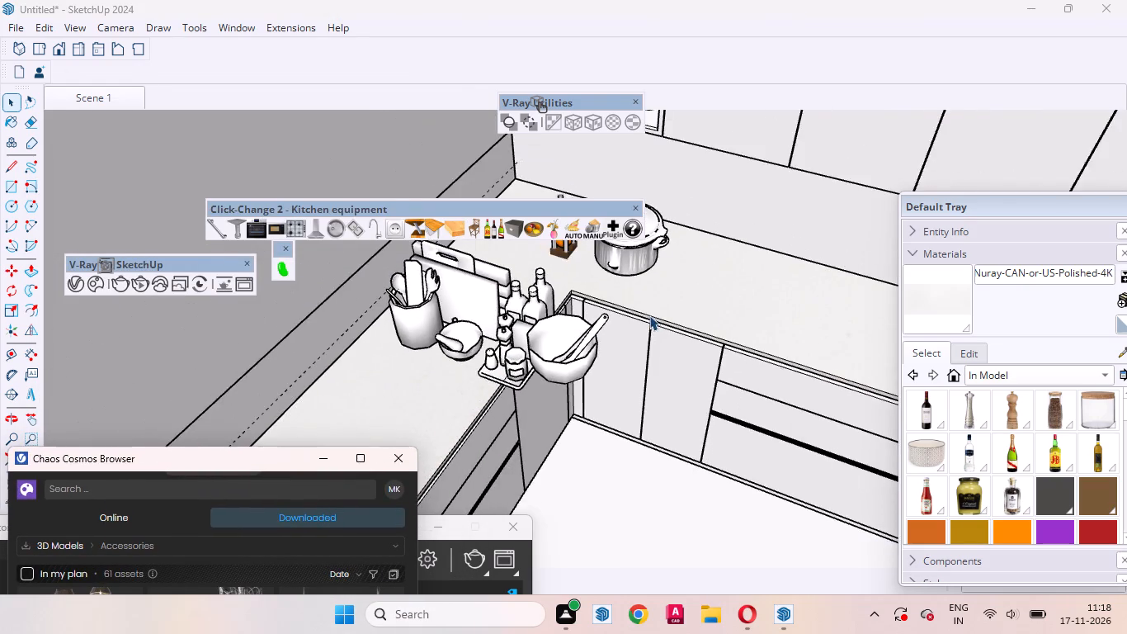
scroll(649, 315, down, 6)
middle_drag(666, 367, 250, 488)
scroll(643, 294, up, 2)
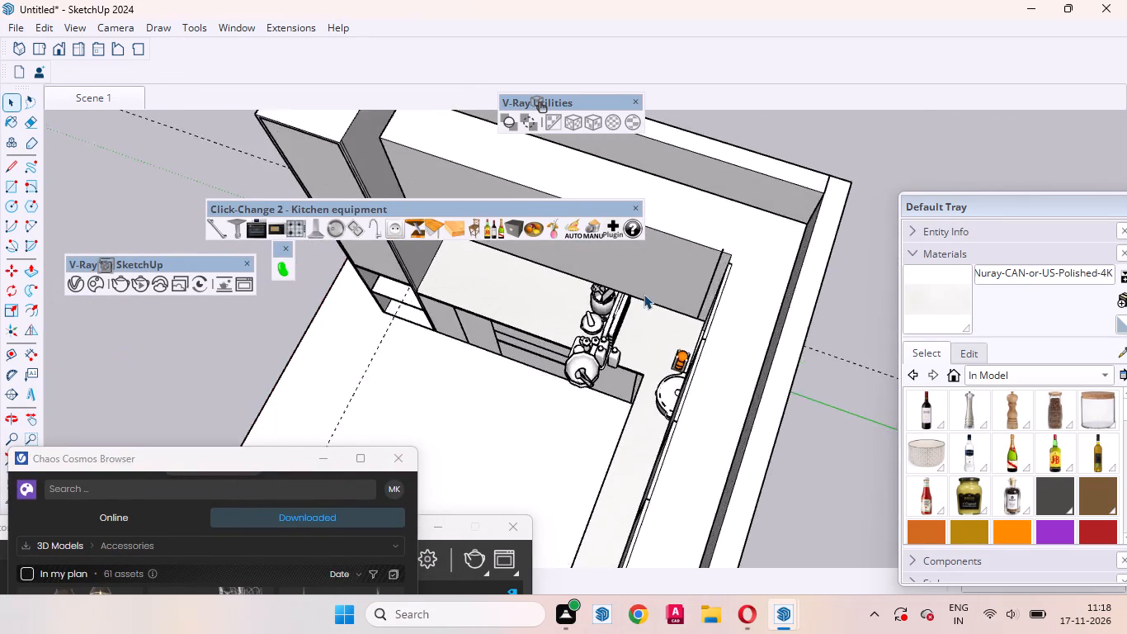
scroll(644, 294, up, 6)
click(605, 348)
middle_drag(558, 374, 804, 211)
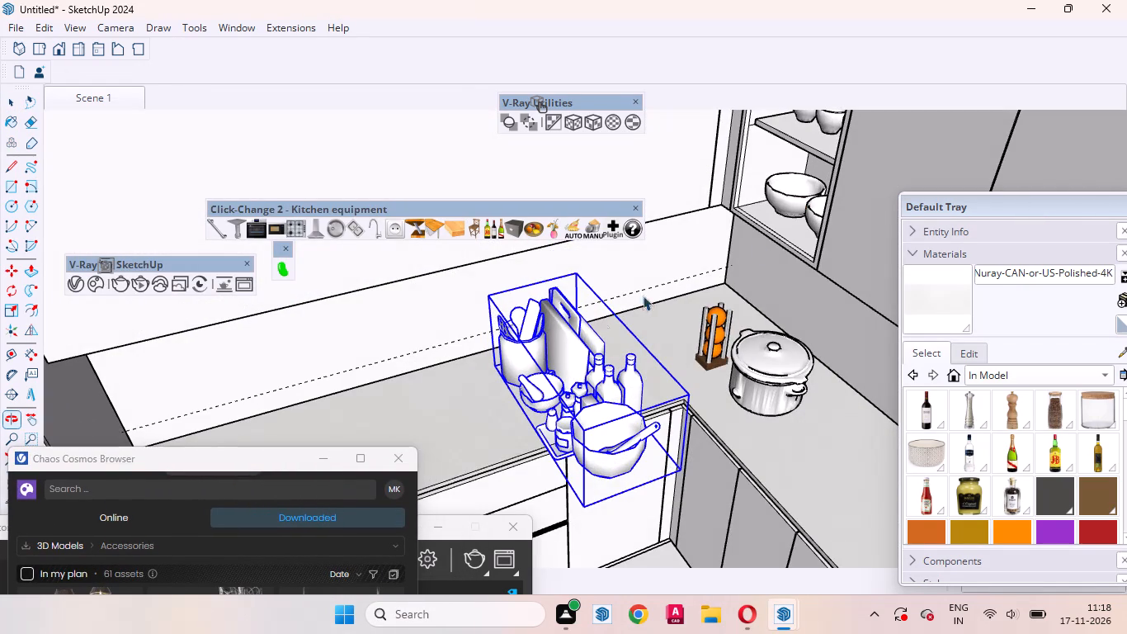
key(q)
scroll(535, 306, down, 8)
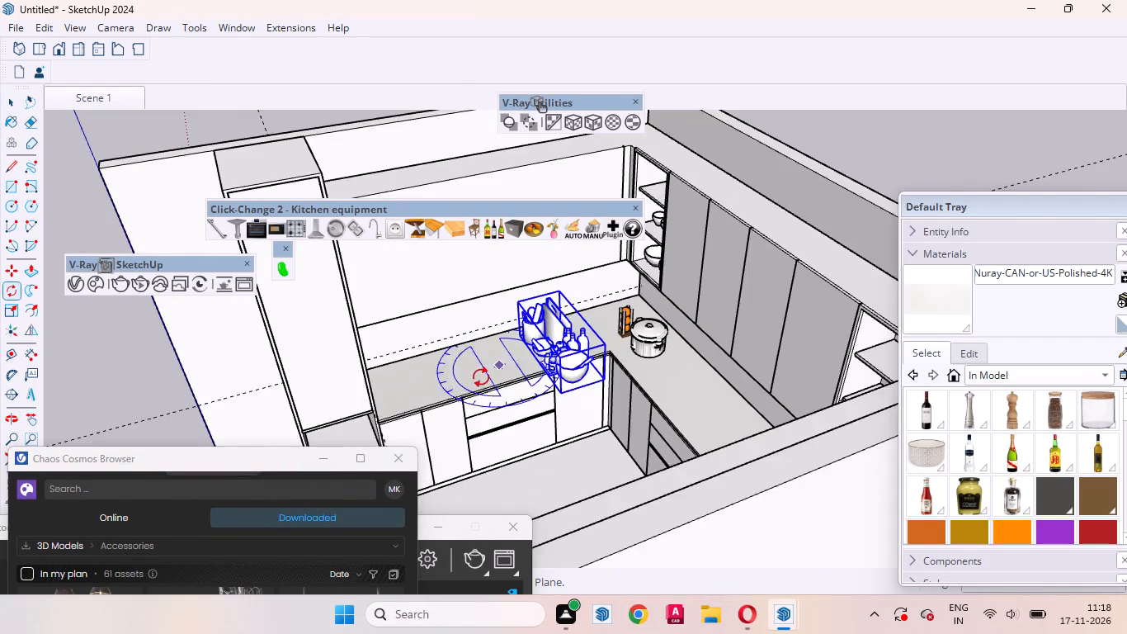
middle_drag(481, 394, 477, 463)
scroll(470, 352, up, 4)
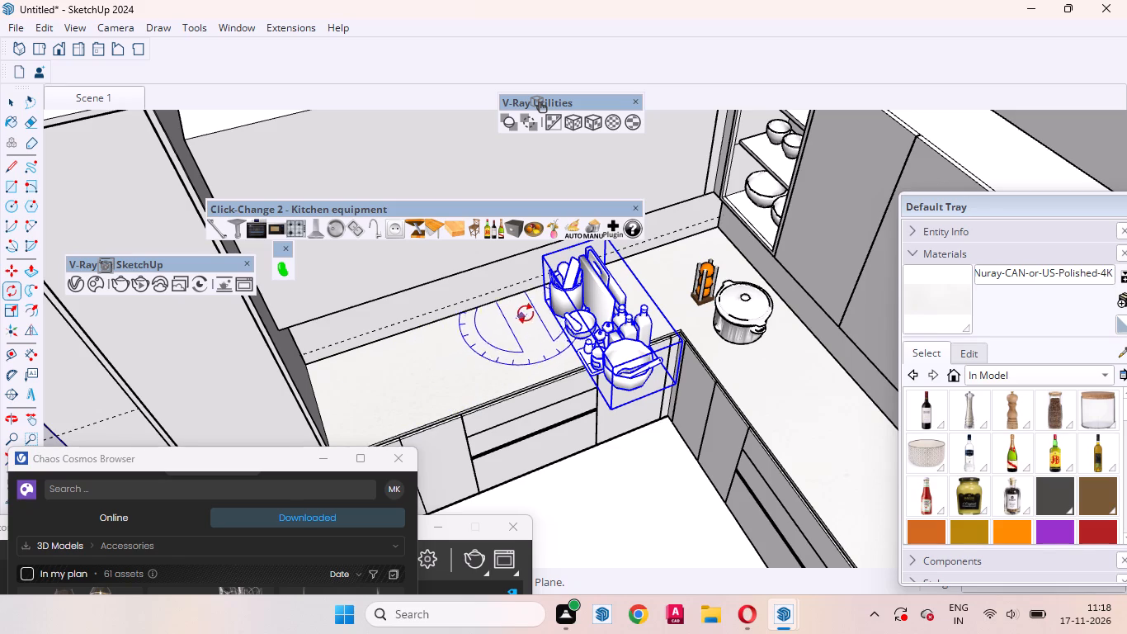
click(542, 305)
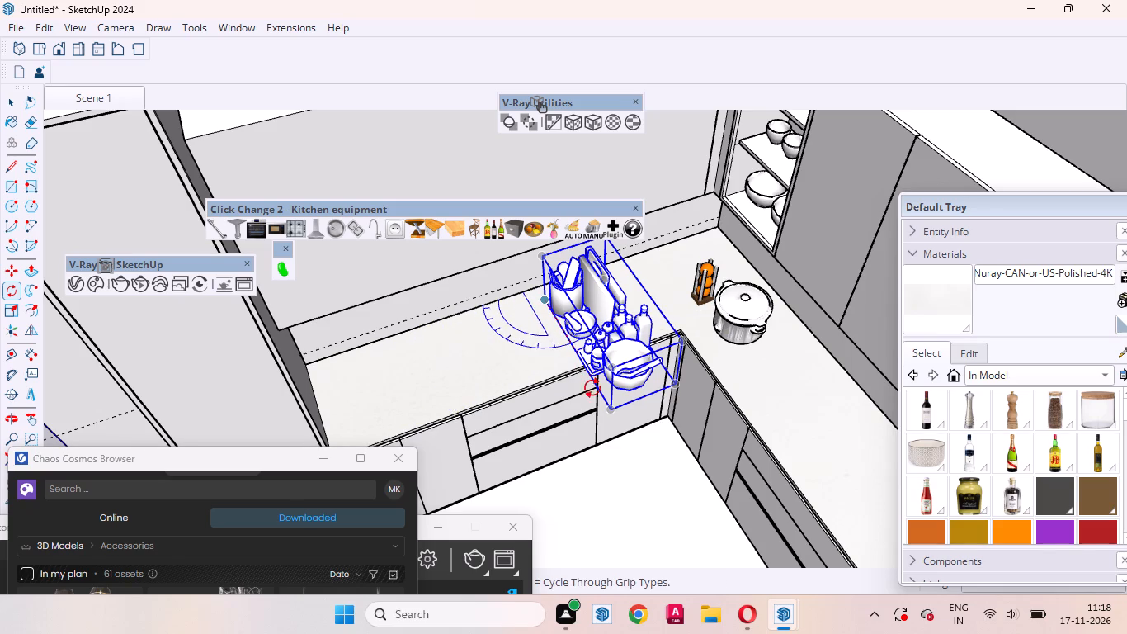
drag(606, 411, 611, 401)
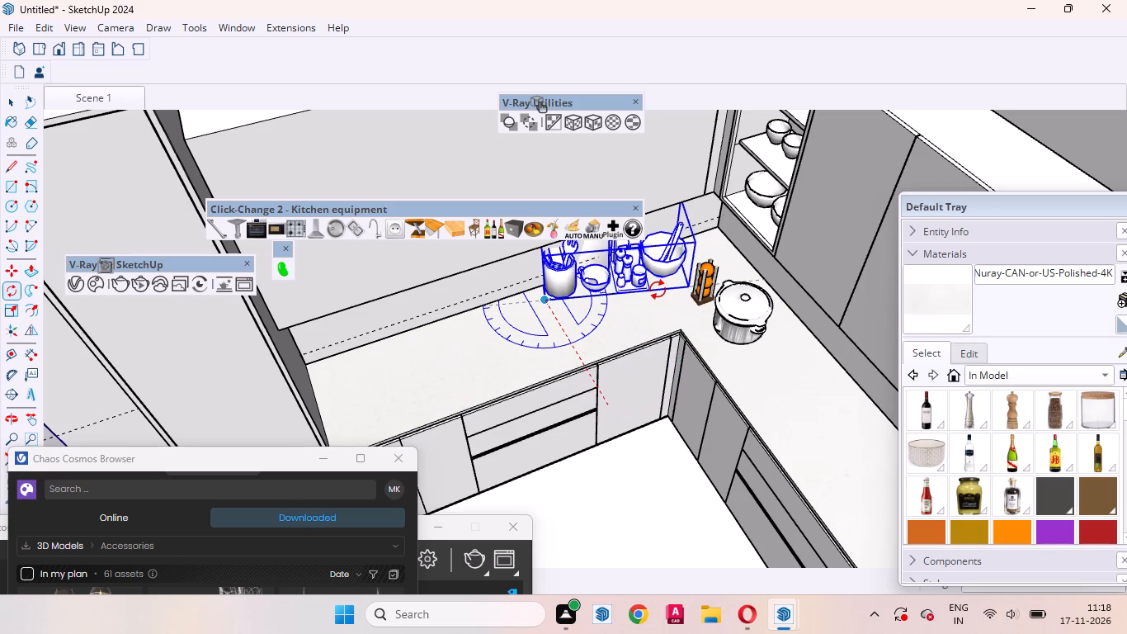
text(90)
key(Return)
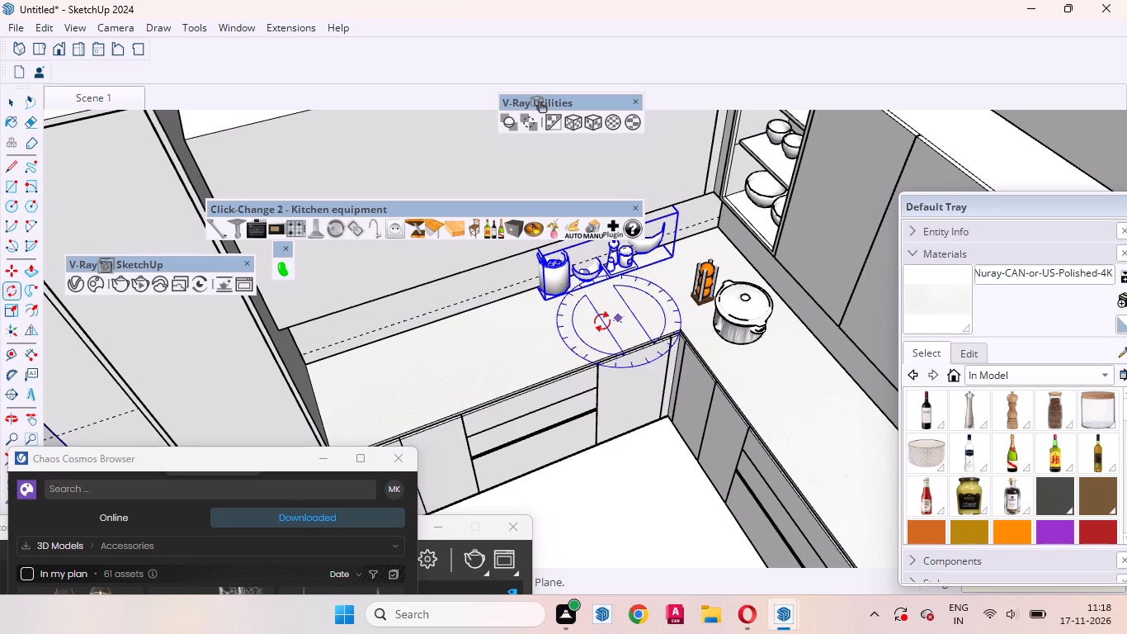
Move the rotated kitchen props set out from the wall and adjust its position on the same countertop.
key(space)
key(m)
click(582, 323)
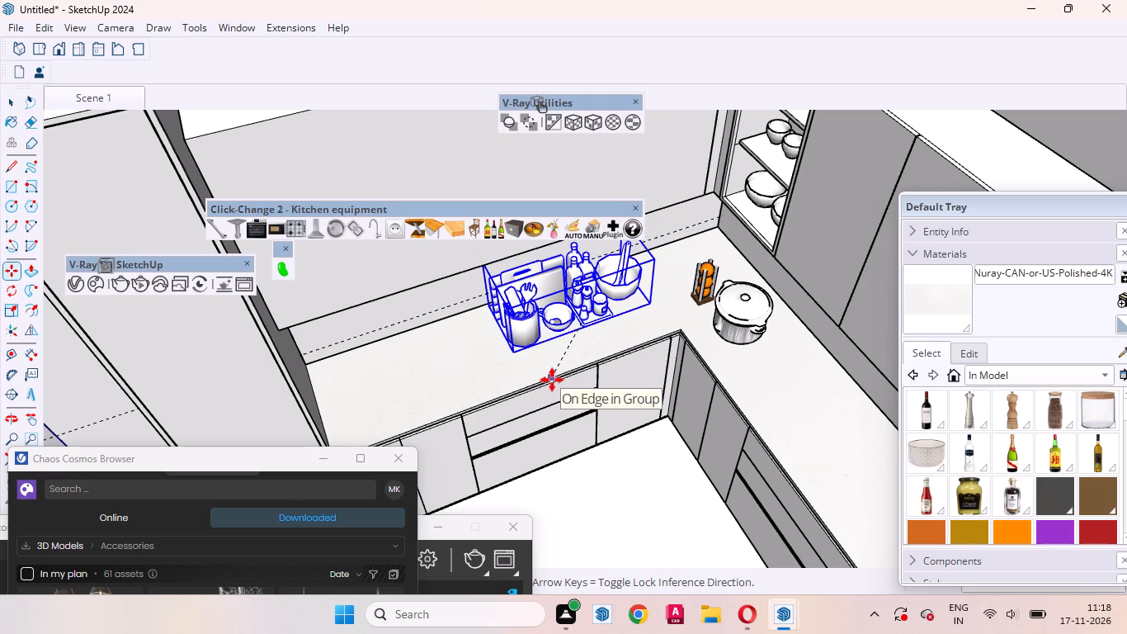
click(552, 380)
scroll(509, 308, up, 7)
middle_drag(541, 335, 454, 291)
scroll(520, 315, up, 12)
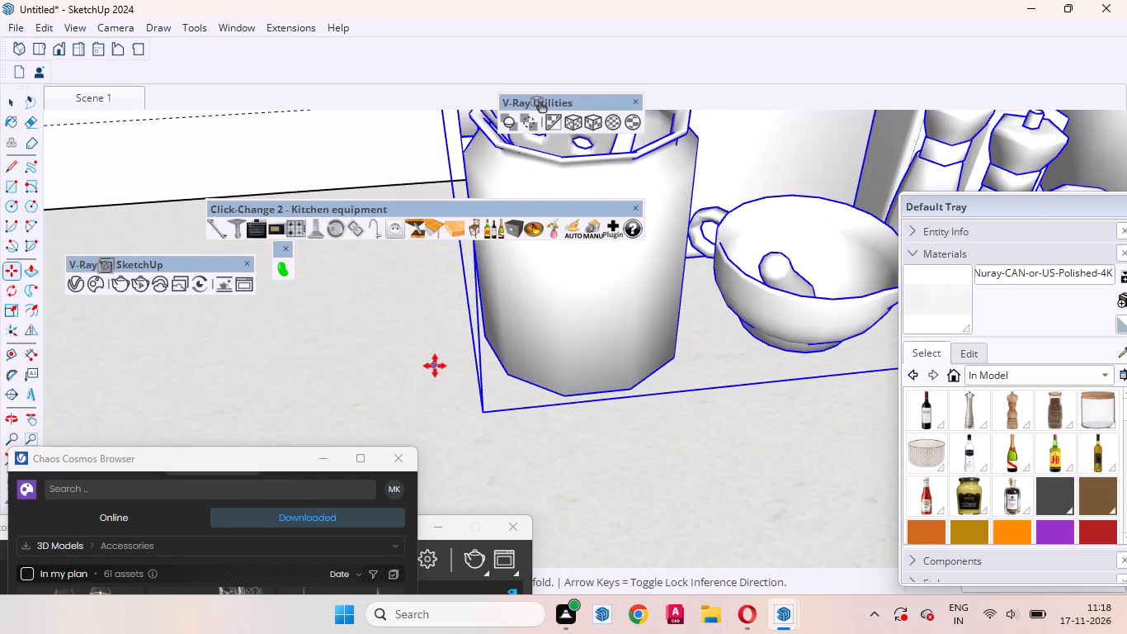
middle_drag(437, 368, 624, 444)
click(504, 414)
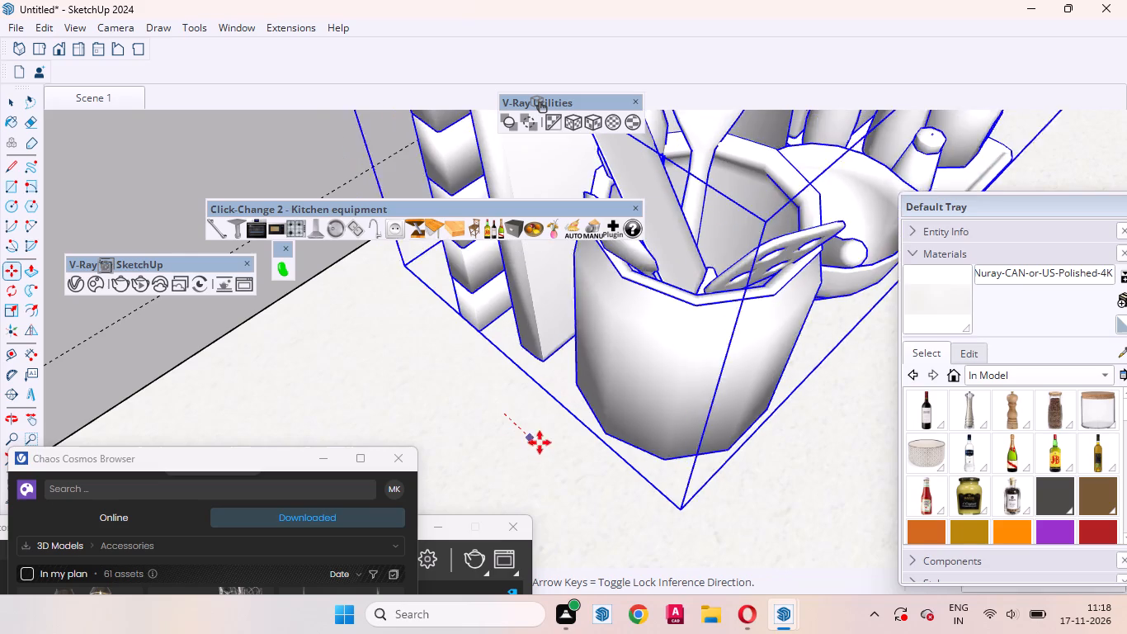
click(574, 489)
key(space)
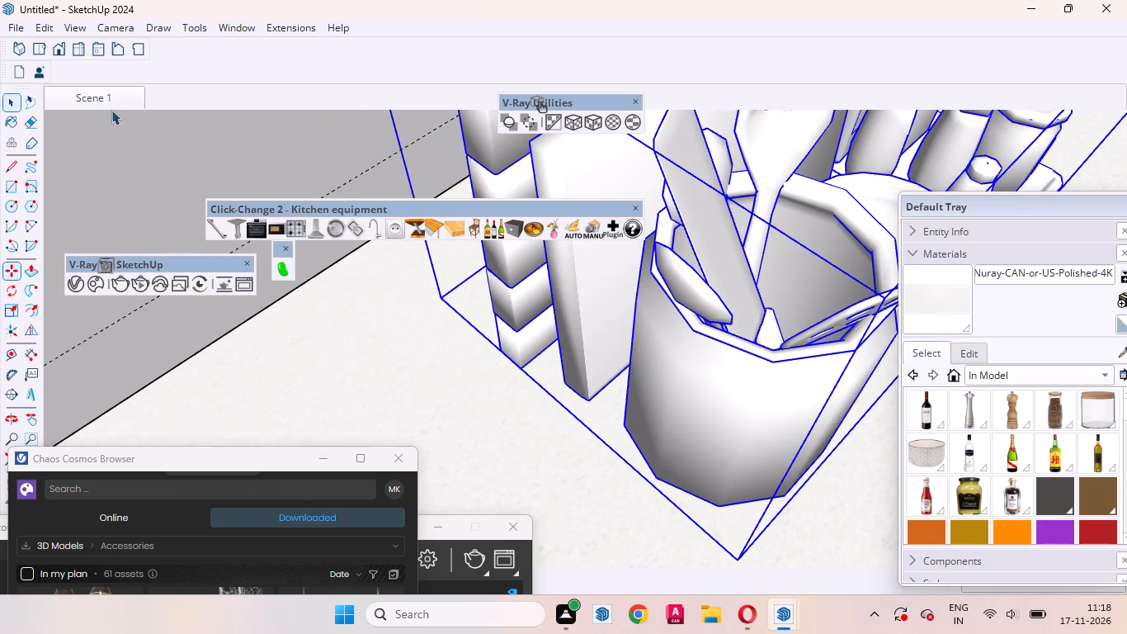
Return to the Scene 1 view and erase the fruit bowl beside the cutting board.
click(111, 102)
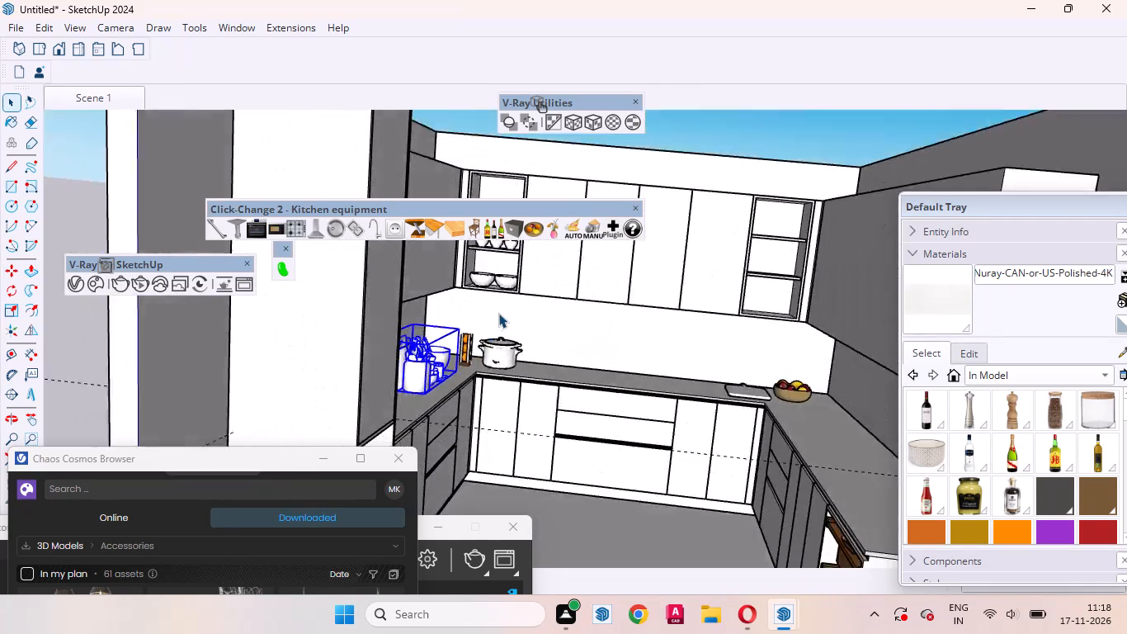
middle_drag(635, 338, 615, 598)
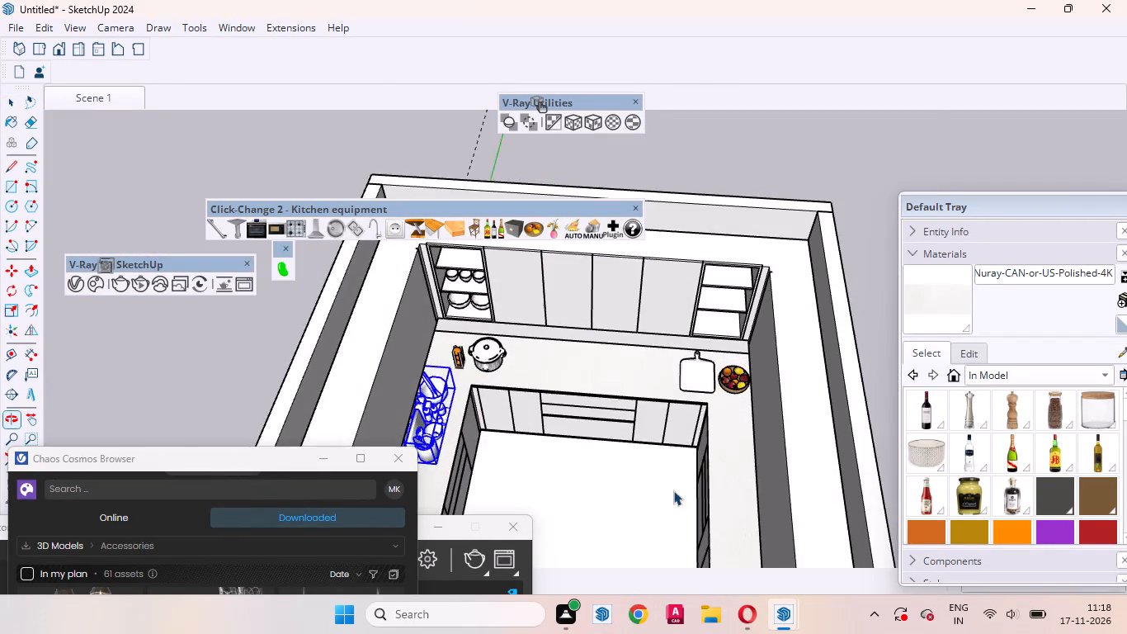
scroll(702, 418, up, 4)
click(740, 368)
right_click(740, 368)
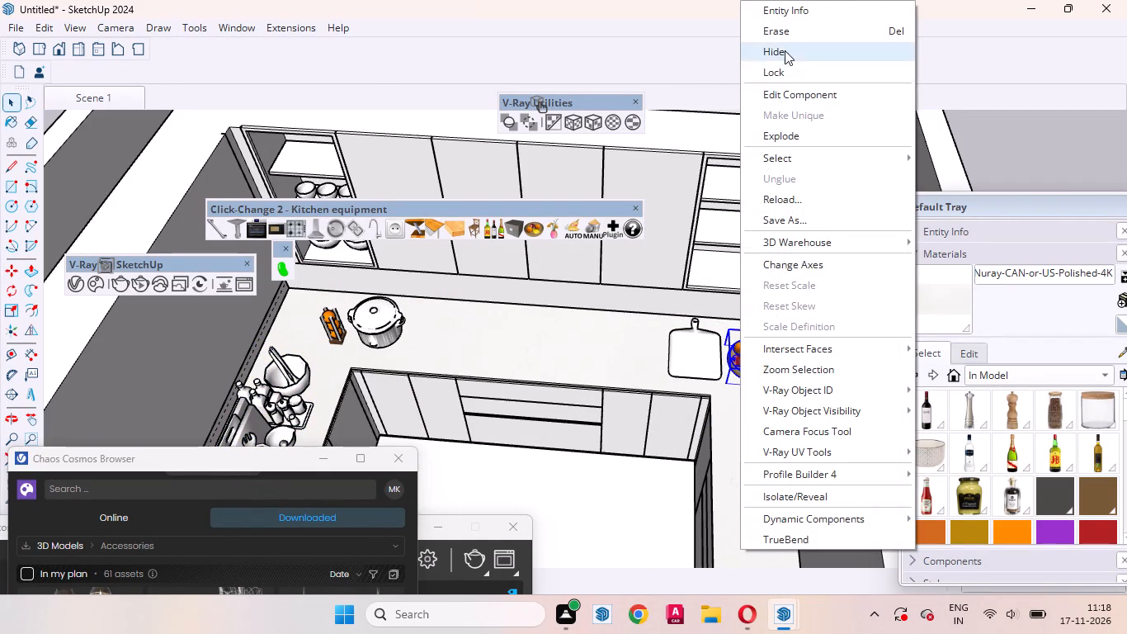
click(785, 27)
Move the kitchen props set across to the opposite side countertop, near the corner beside the cutting board.
scroll(707, 259, down, 7)
scroll(500, 376, up, 3)
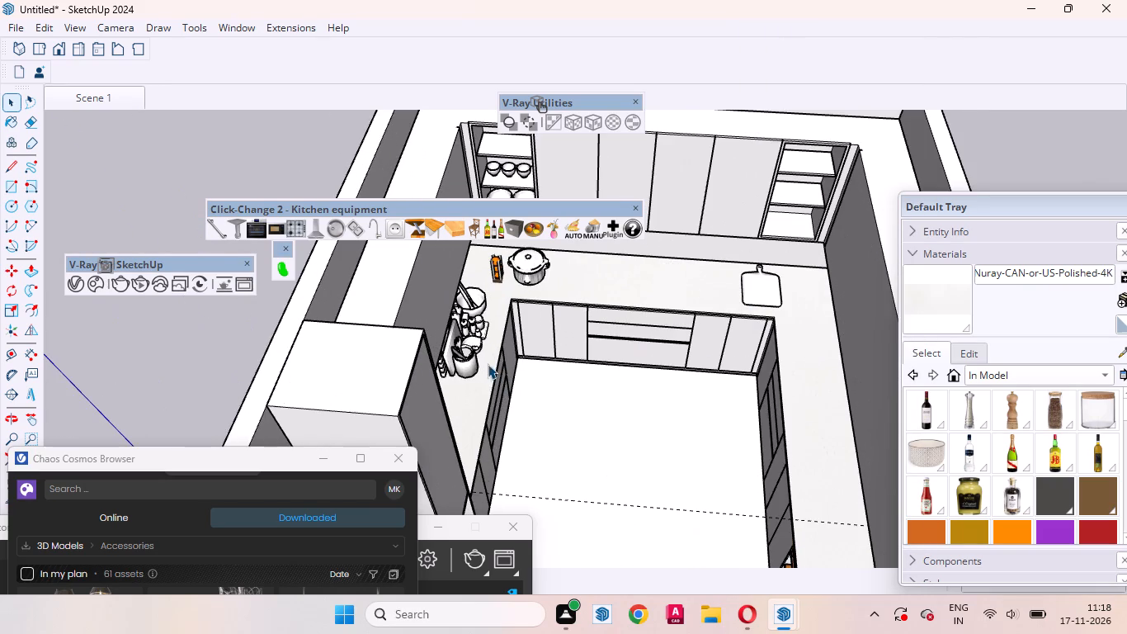
click(472, 356)
scroll(490, 351, up, 3)
middle_drag(488, 354, 299, 355)
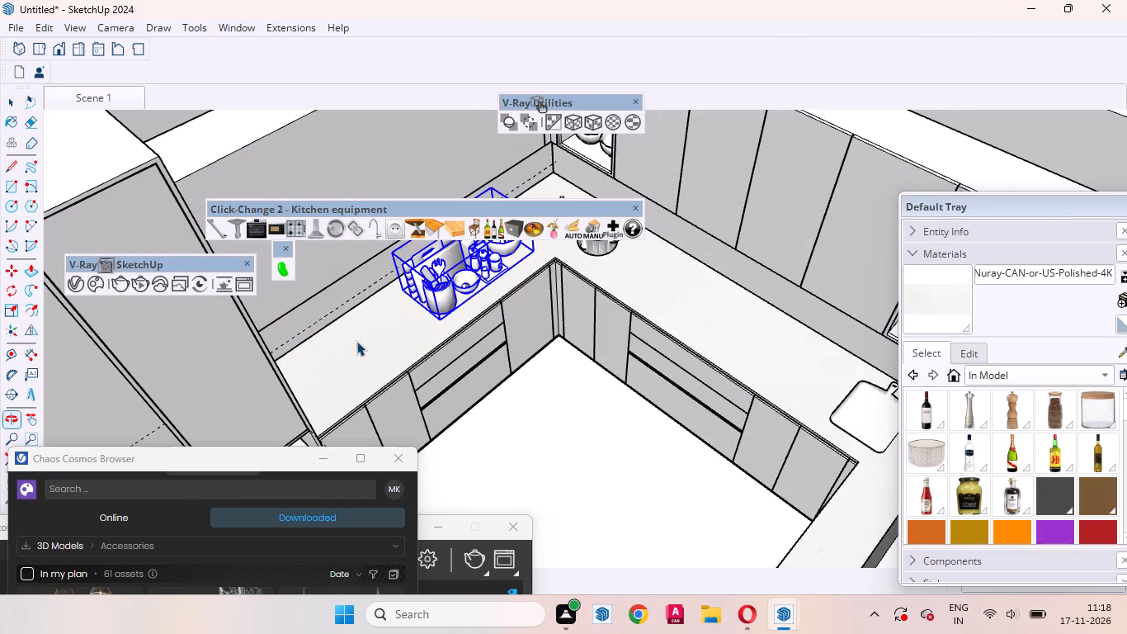
key(m)
click(381, 321)
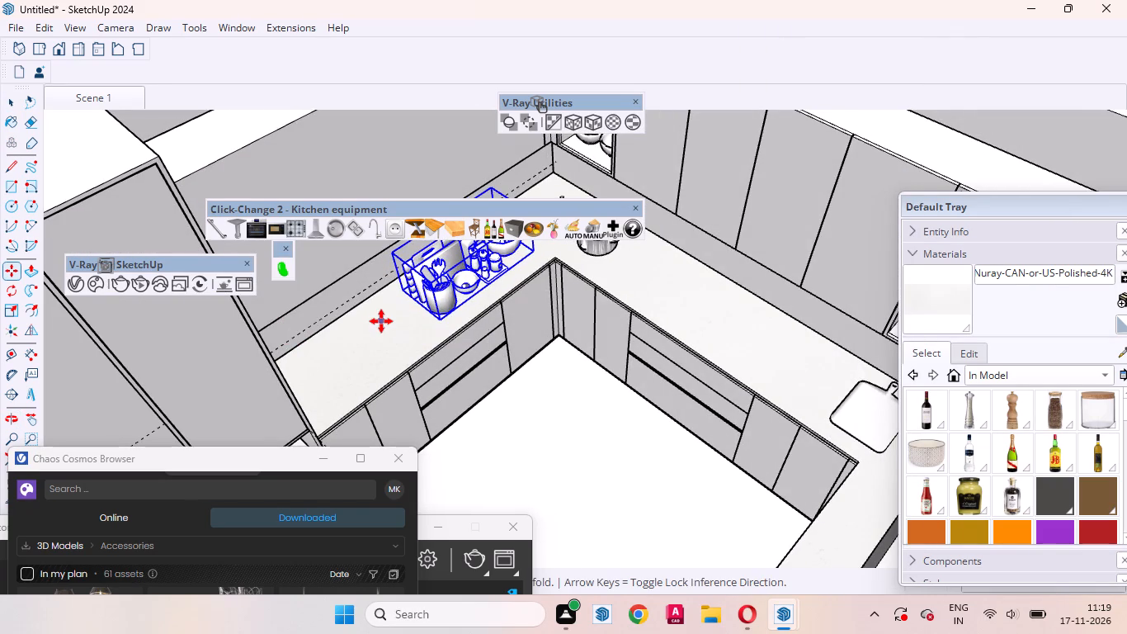
scroll(460, 367, down, 10)
middle_drag(443, 386, 790, 412)
scroll(729, 421, up, 15)
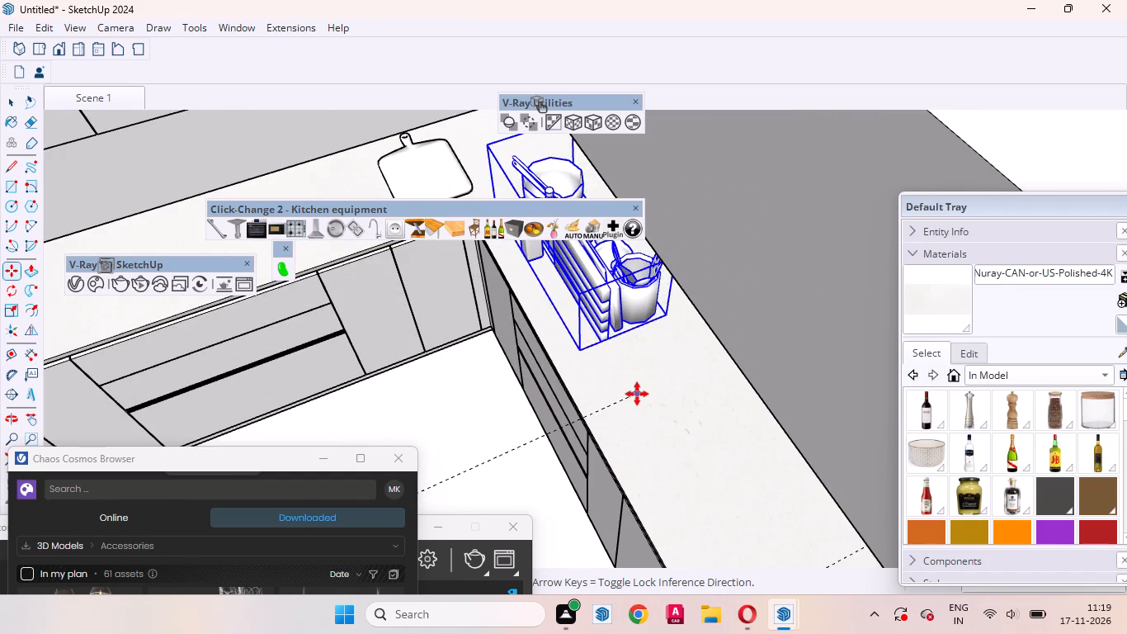
click(631, 395)
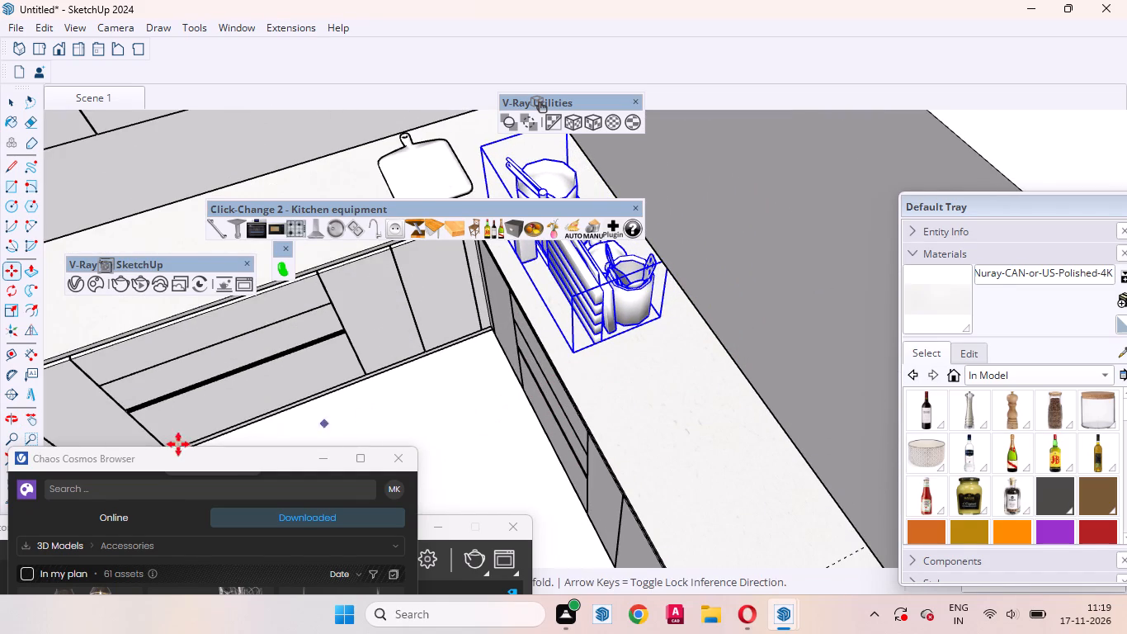
Flip the kitchen props set about its green plane so its boards stand toward the wall.
click(36, 337)
middle_drag(568, 343, 634, 322)
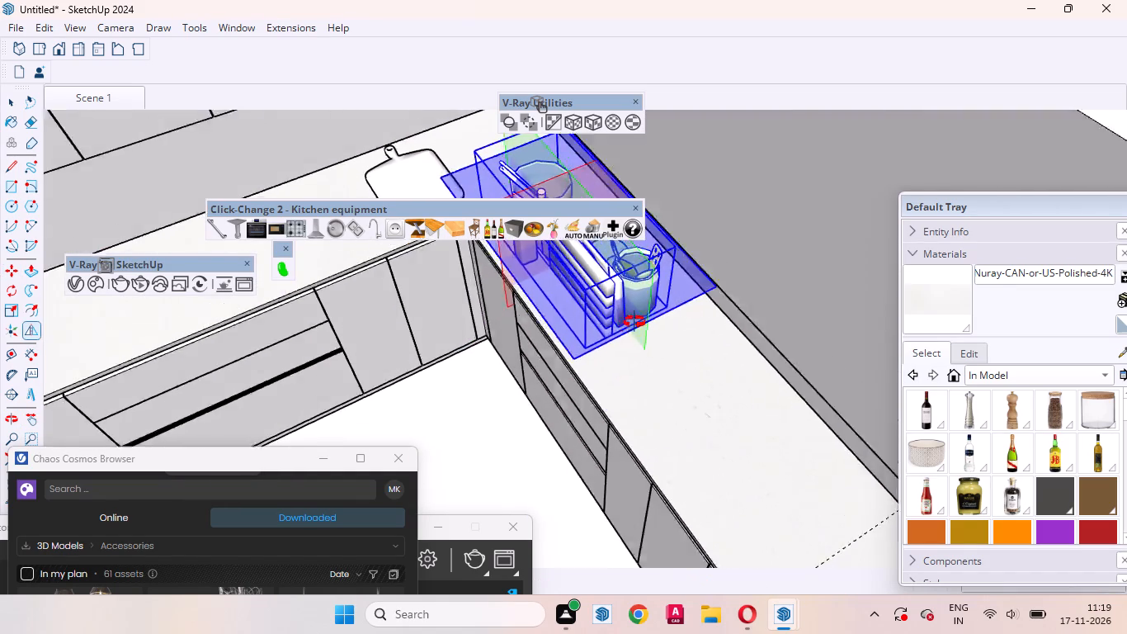
middle_drag(634, 322, 822, 253)
click(711, 157)
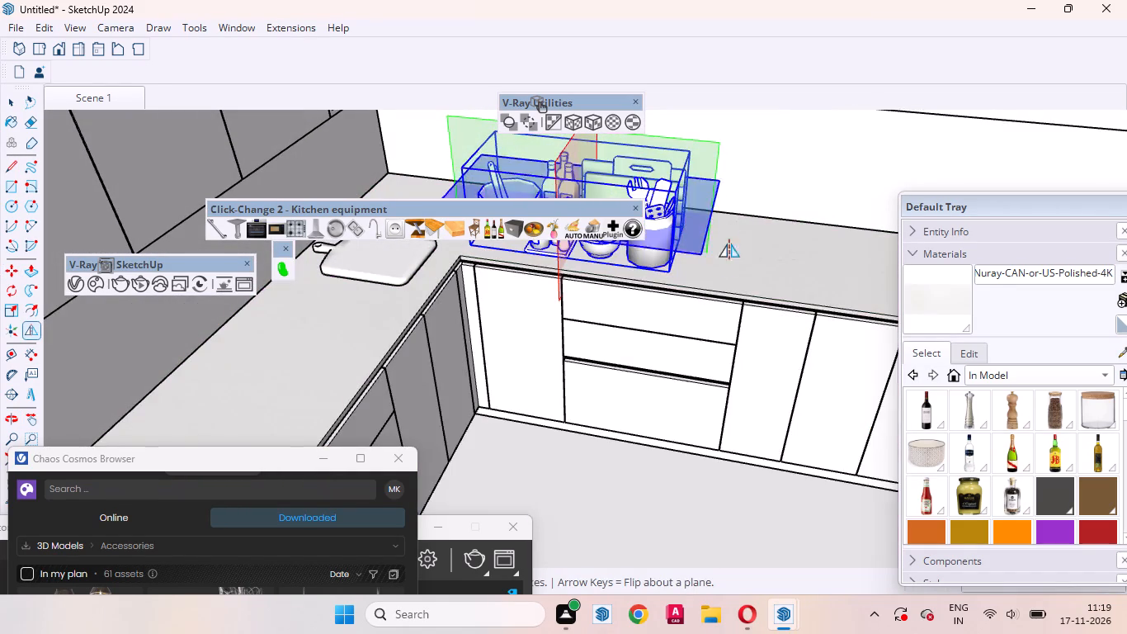
Move the cutting board from the back countertop onto the side countertop, in front of the kitchen props set.
middle_drag(695, 313, 305, 405)
key(space)
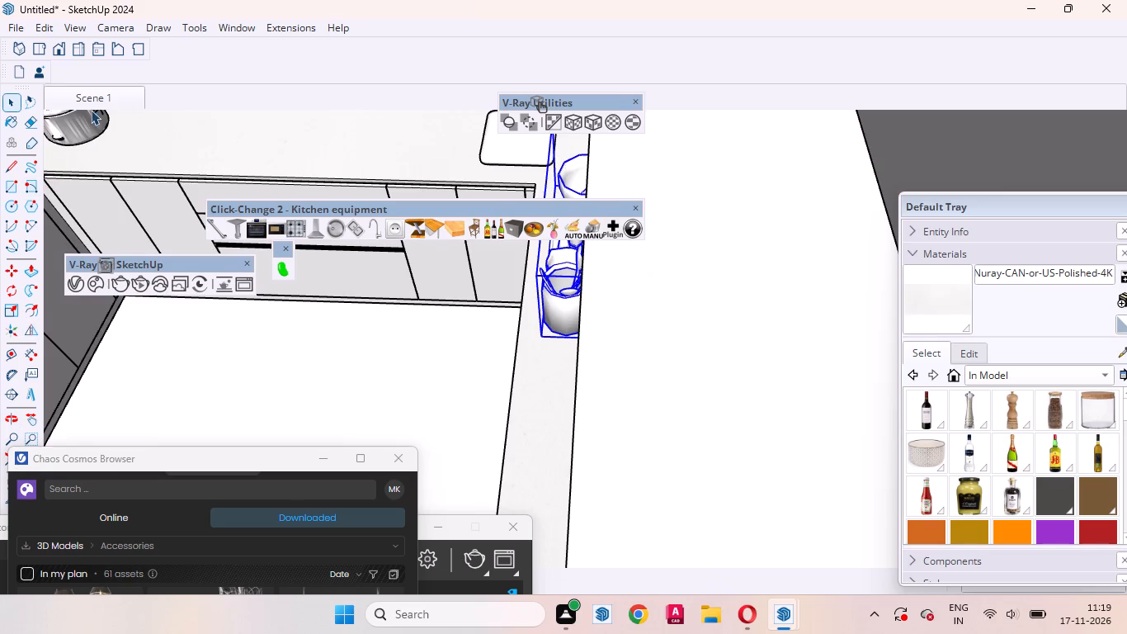
click(91, 110)
click(77, 95)
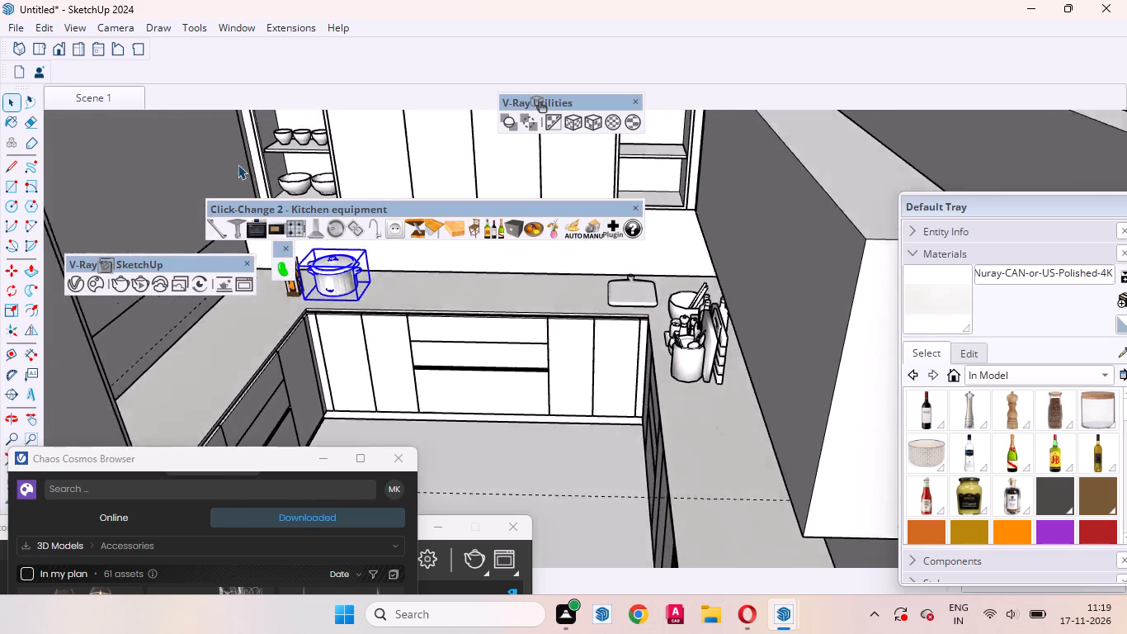
scroll(765, 387, up, 2)
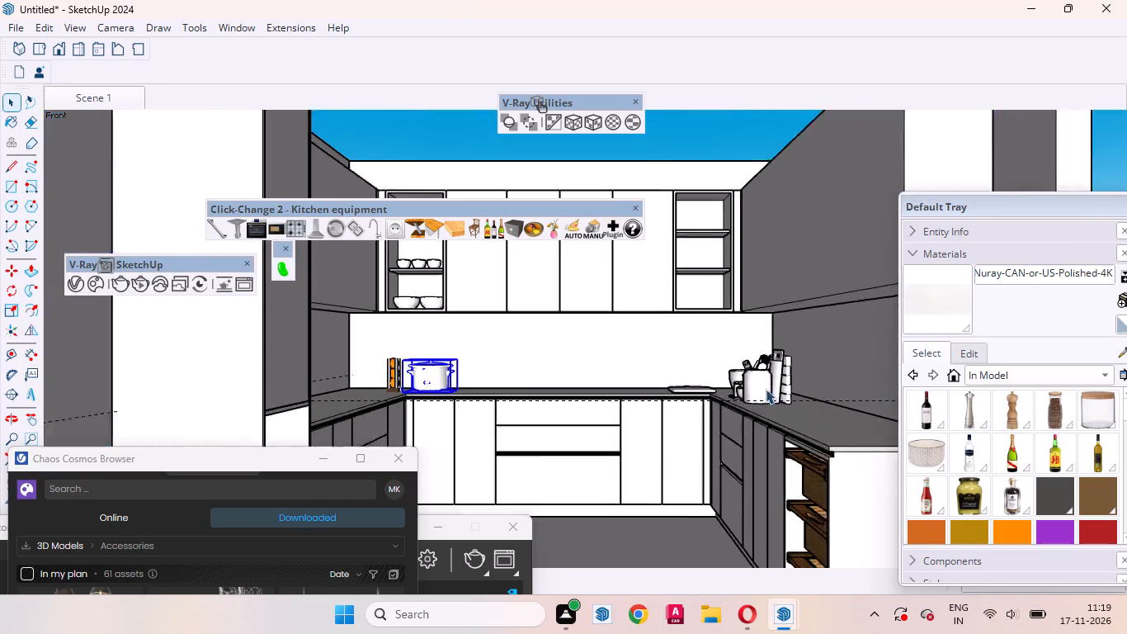
scroll(766, 389, up, 5)
middle_drag(785, 408, 774, 458)
scroll(766, 455, up, 3)
click(747, 451)
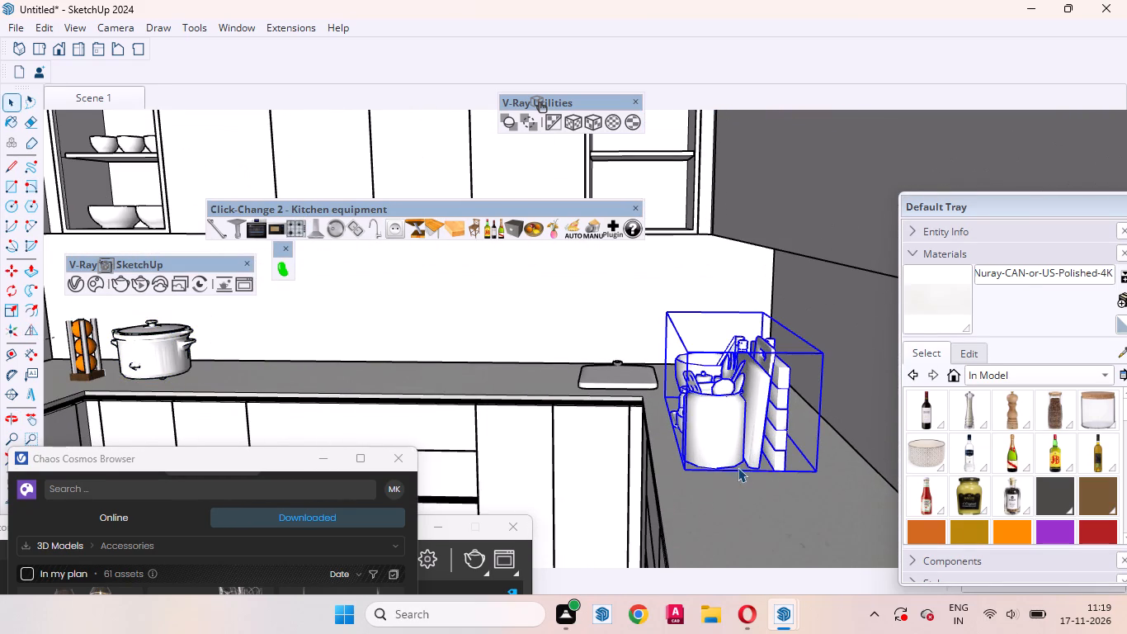
key(m)
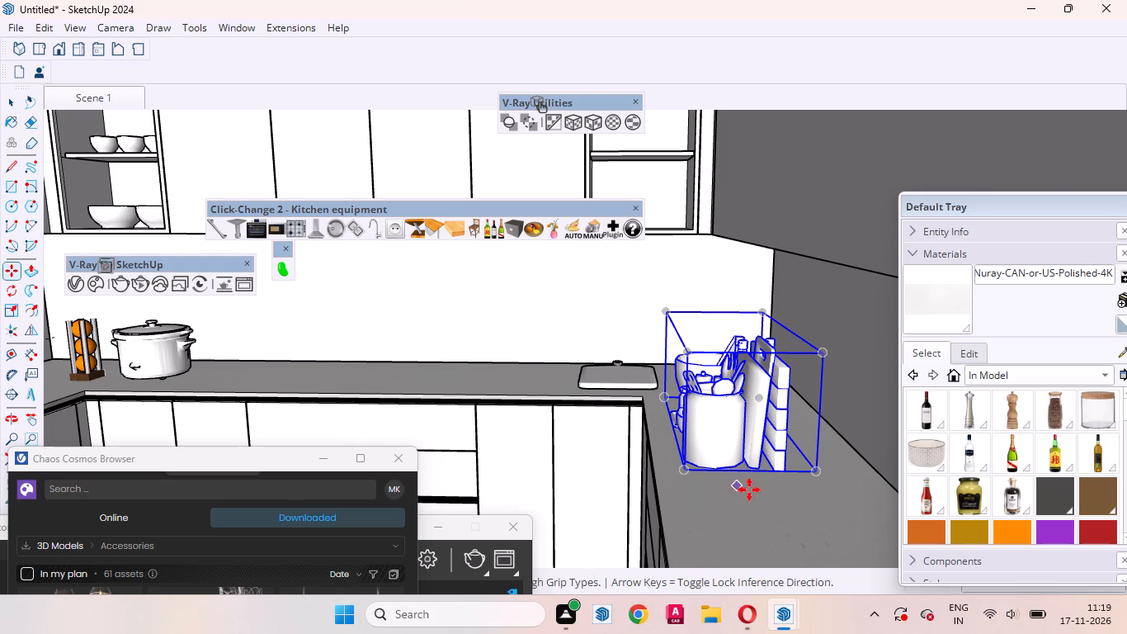
key(space)
click(595, 372)
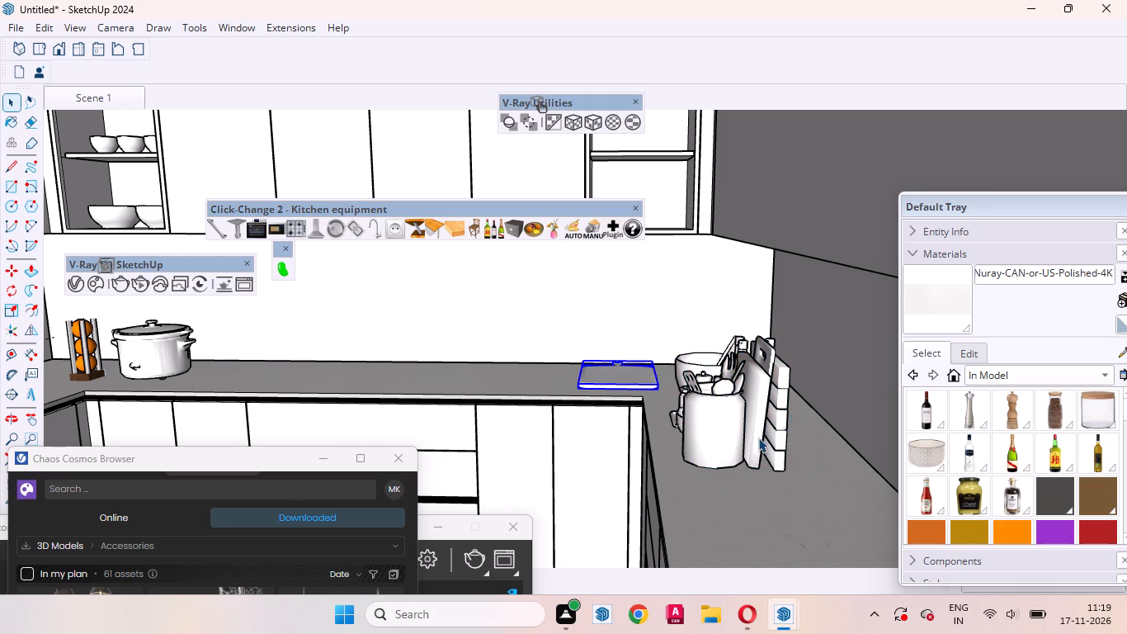
key(m)
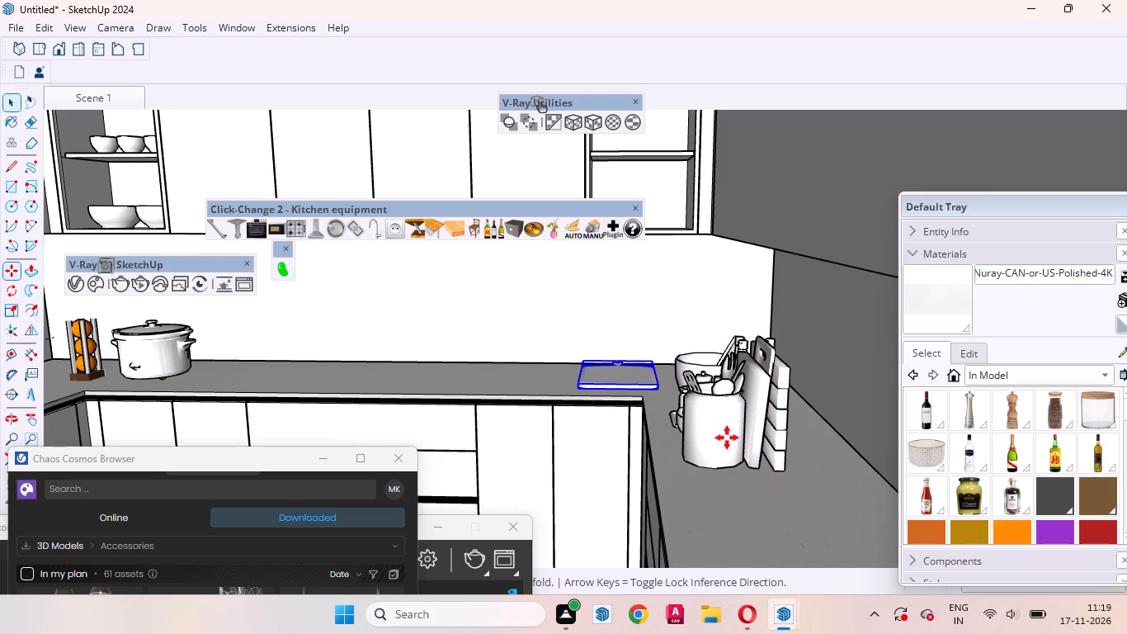
click(652, 400)
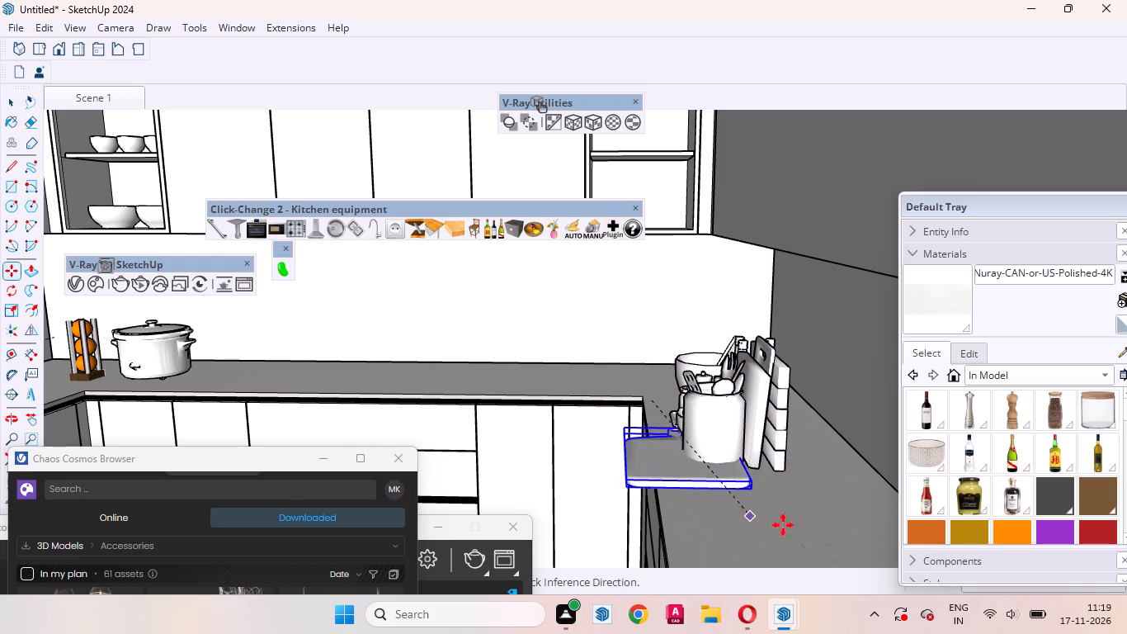
scroll(752, 498, down, 7)
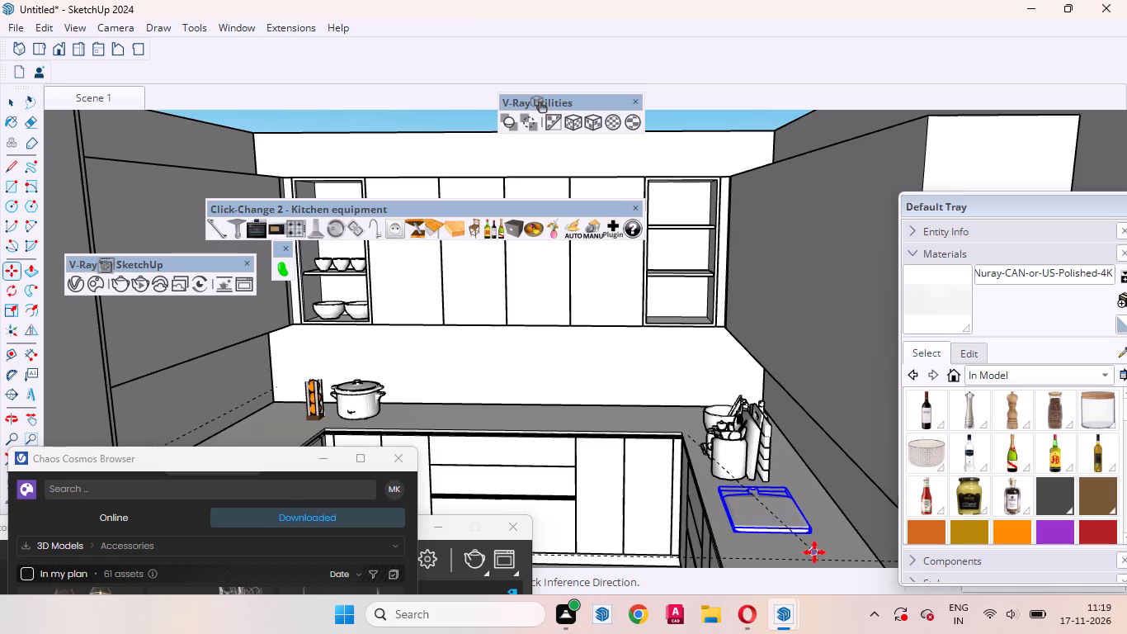
click(814, 552)
key(space)
Rotate the kitchen props set 90 degrees about its bottom corner beside the countertop's inner corner.
click(745, 466)
middle_drag(687, 474, 1041, 629)
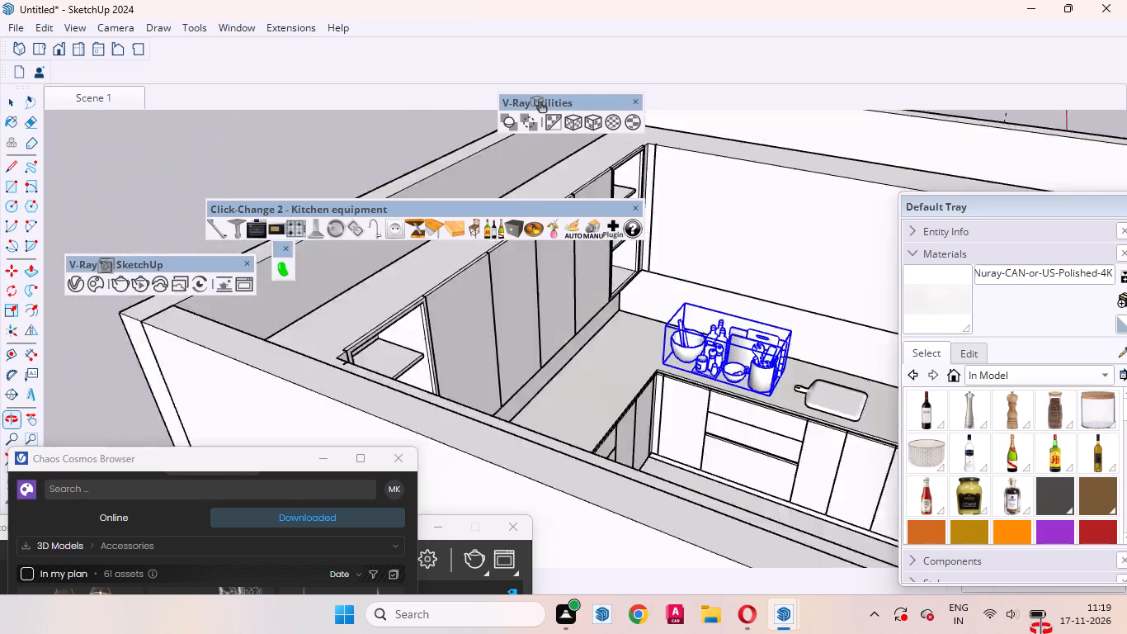
middle_drag(1041, 629, 1061, 632)
scroll(667, 335, up, 6)
key(q)
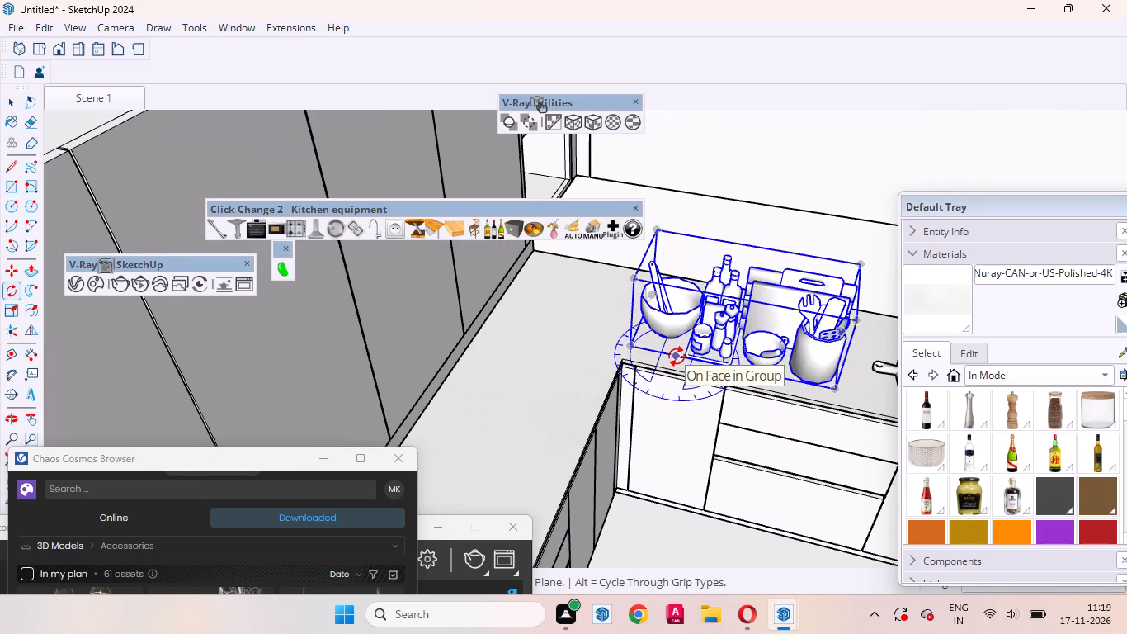
scroll(677, 357, up, 4)
click(607, 346)
scroll(584, 351, down, 6)
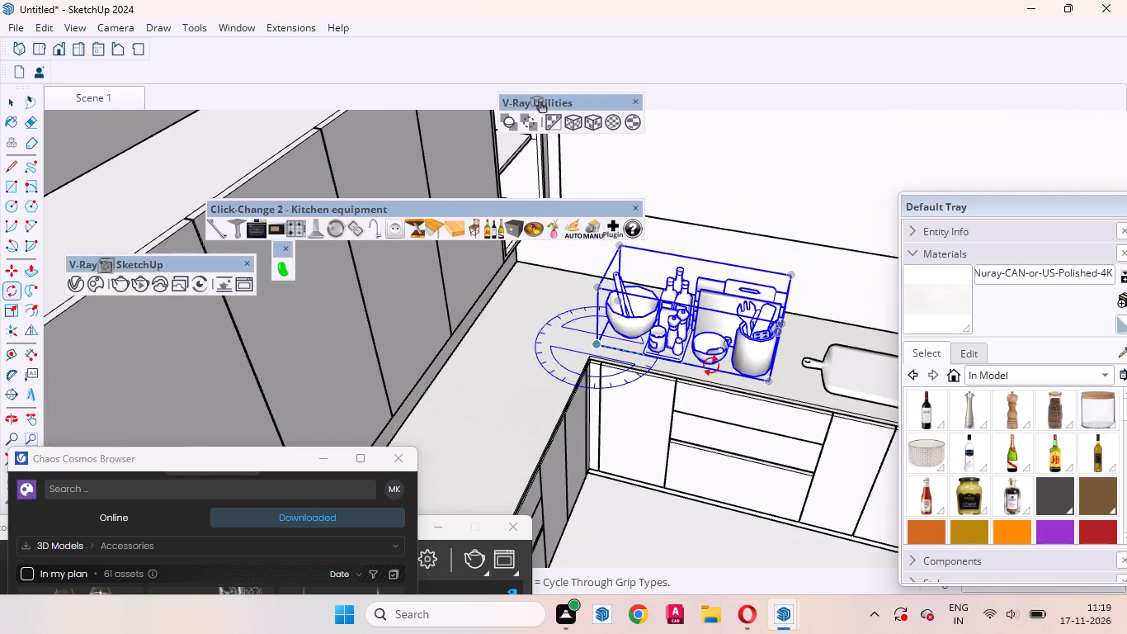
click(768, 385)
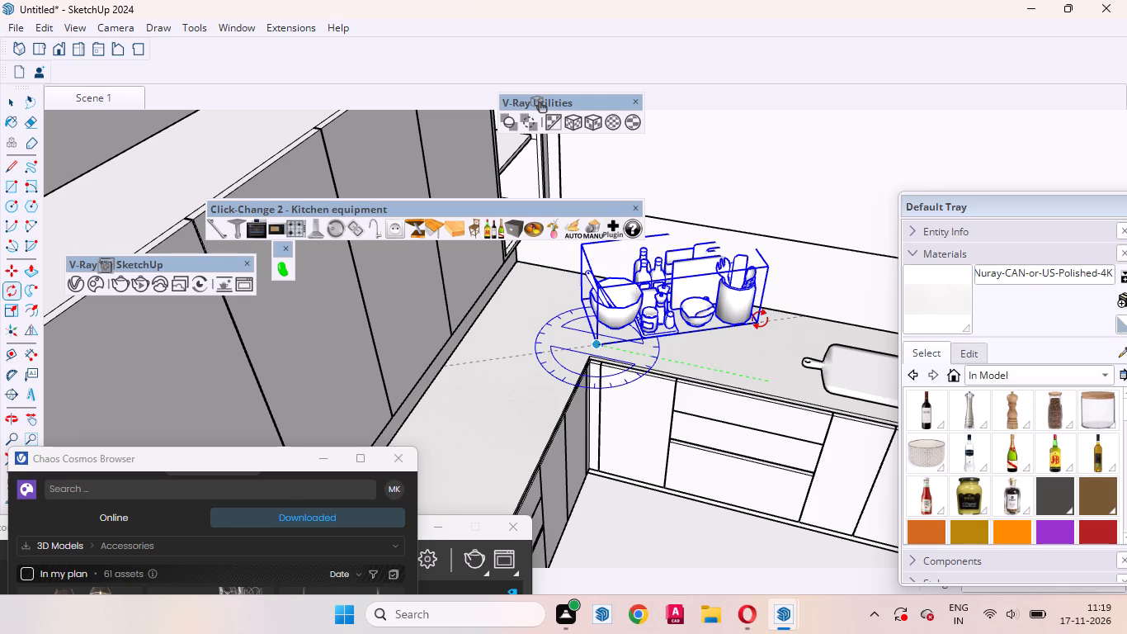
text(90)
key(Return)
key(space)
Move the rotated kitchen props set along the back countertop, out of the corner, and check it from Scene 1.
middle_drag(610, 376, 382, 397)
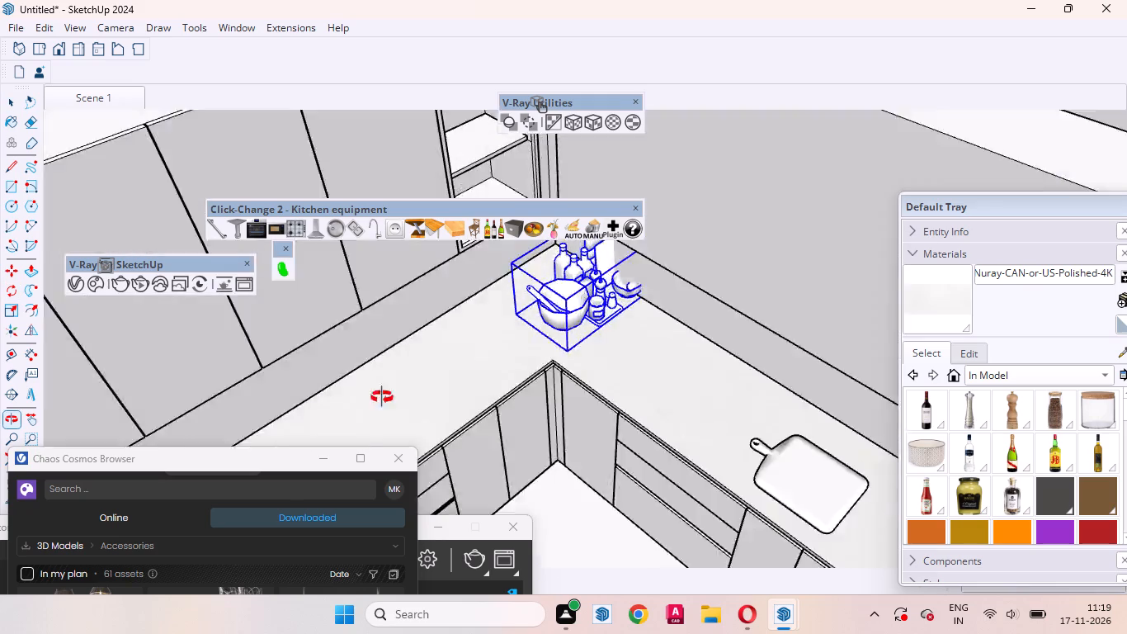
middle_drag(382, 397, 320, 352)
scroll(602, 310, up, 6)
key(m)
click(606, 348)
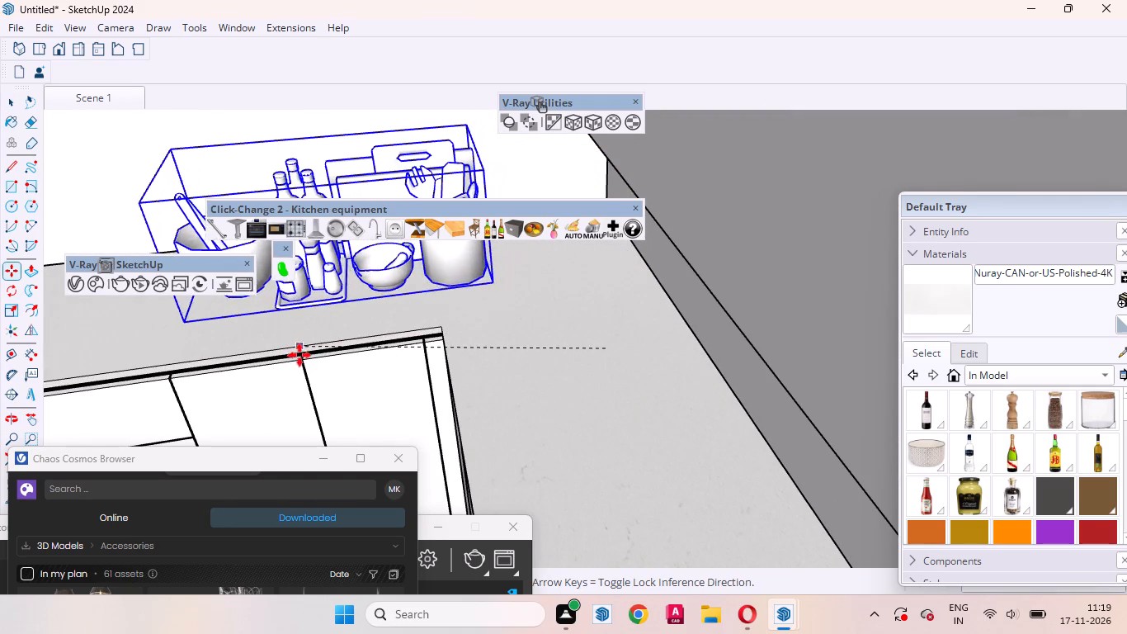
click(285, 348)
middle_drag(447, 334, 746, 362)
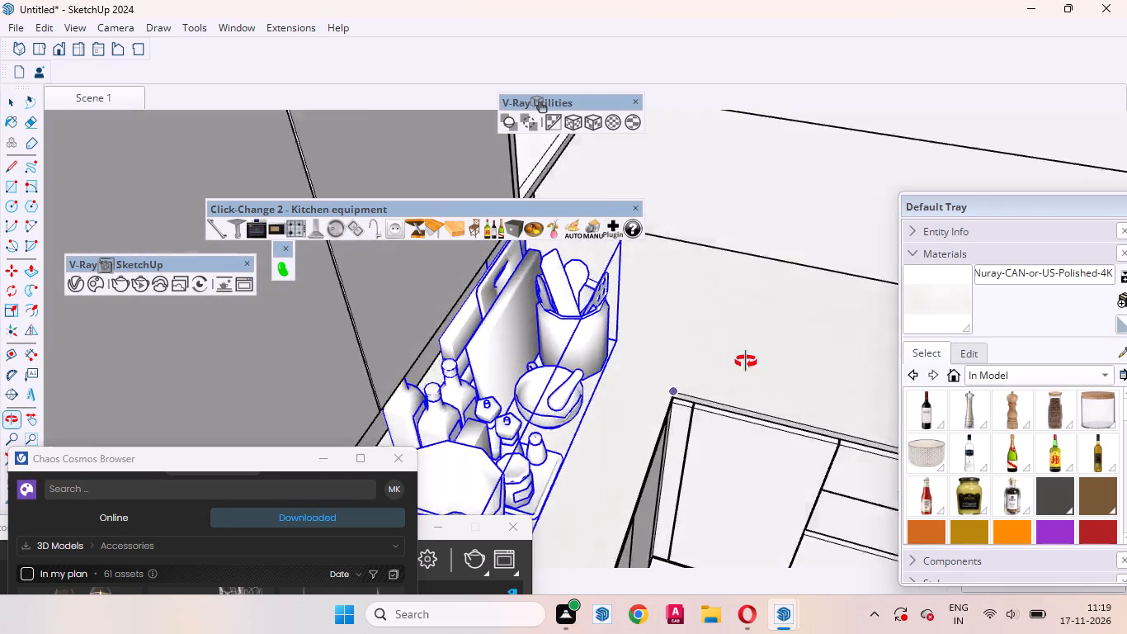
middle_drag(746, 362, 488, 373)
key(space)
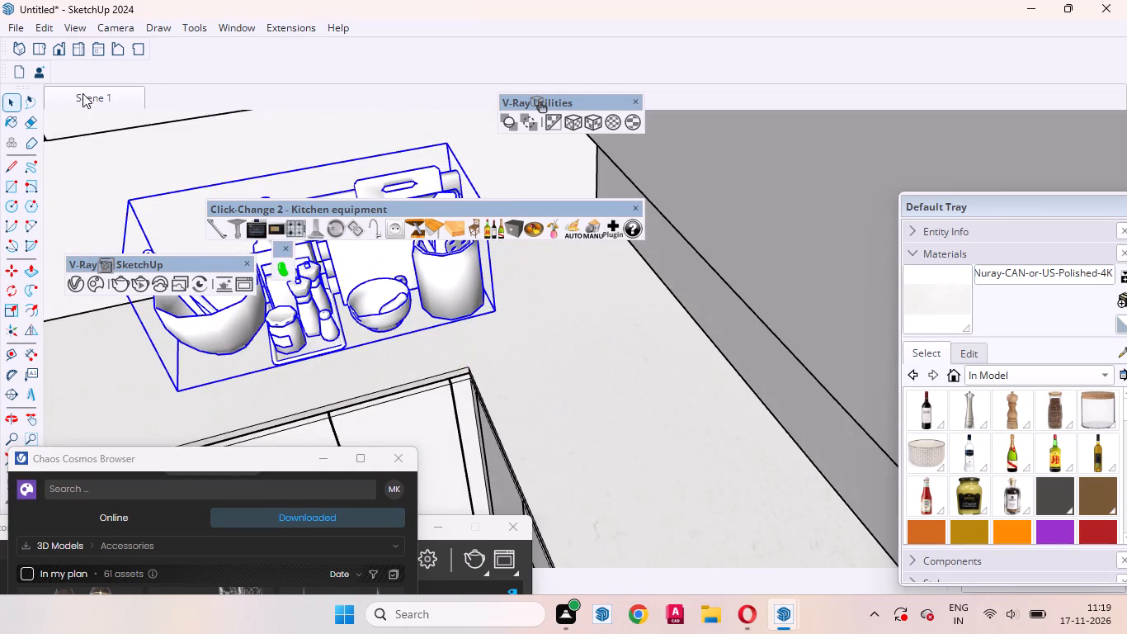
click(79, 90)
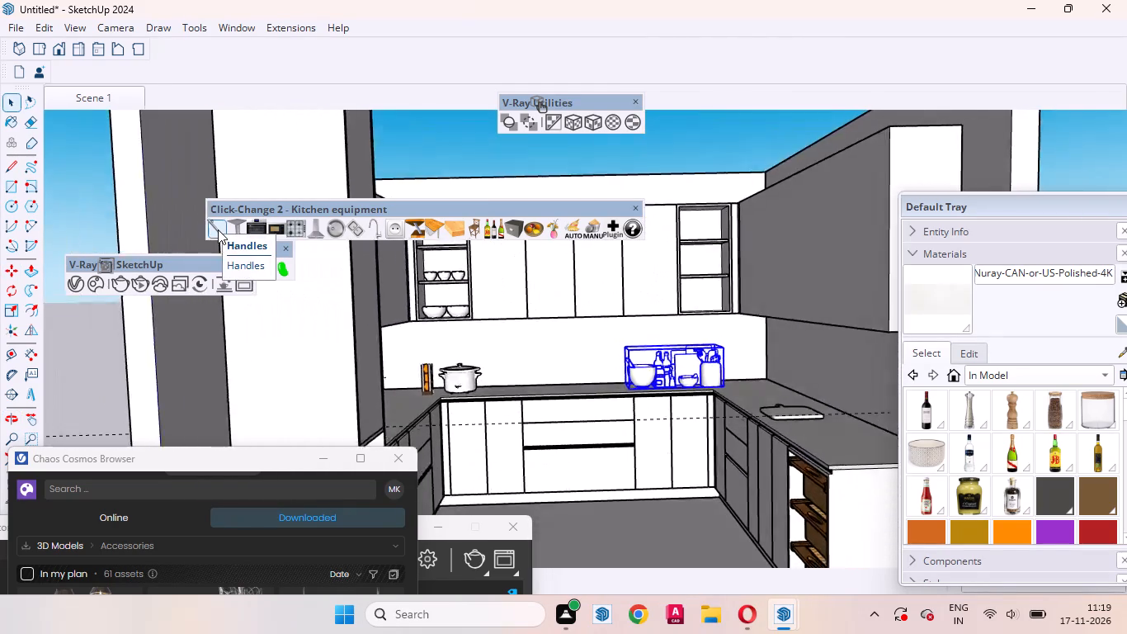
scroll(378, 247, down, 7)
click(737, 267)
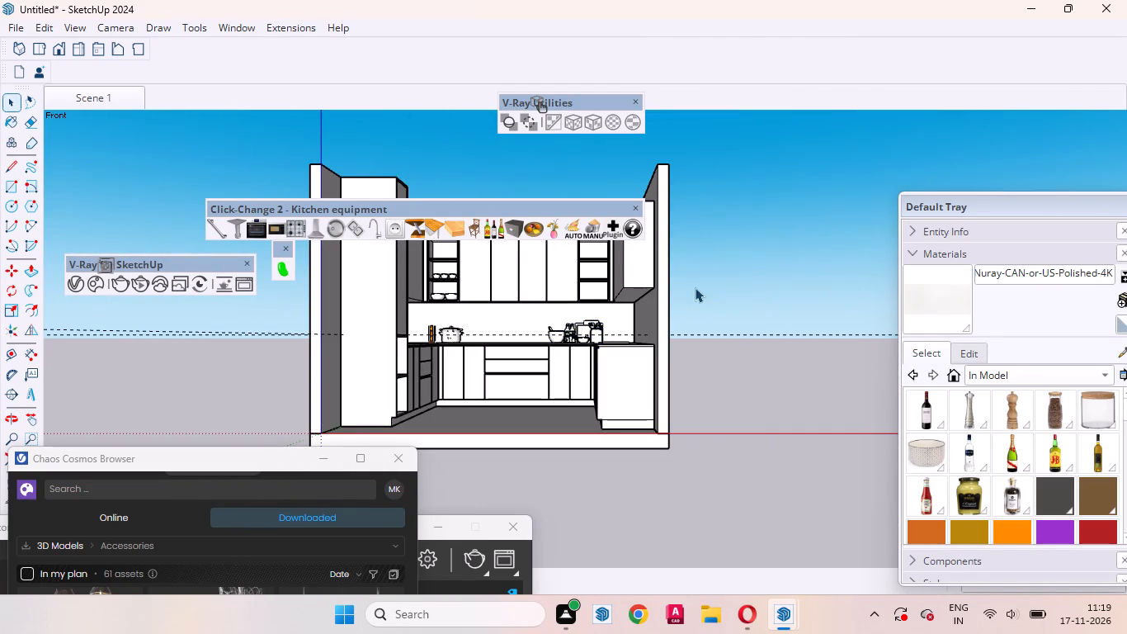
Move the cutting board along the side countertop toward the corner, next to the kitchen props set.
middle_drag(677, 300, 700, 465)
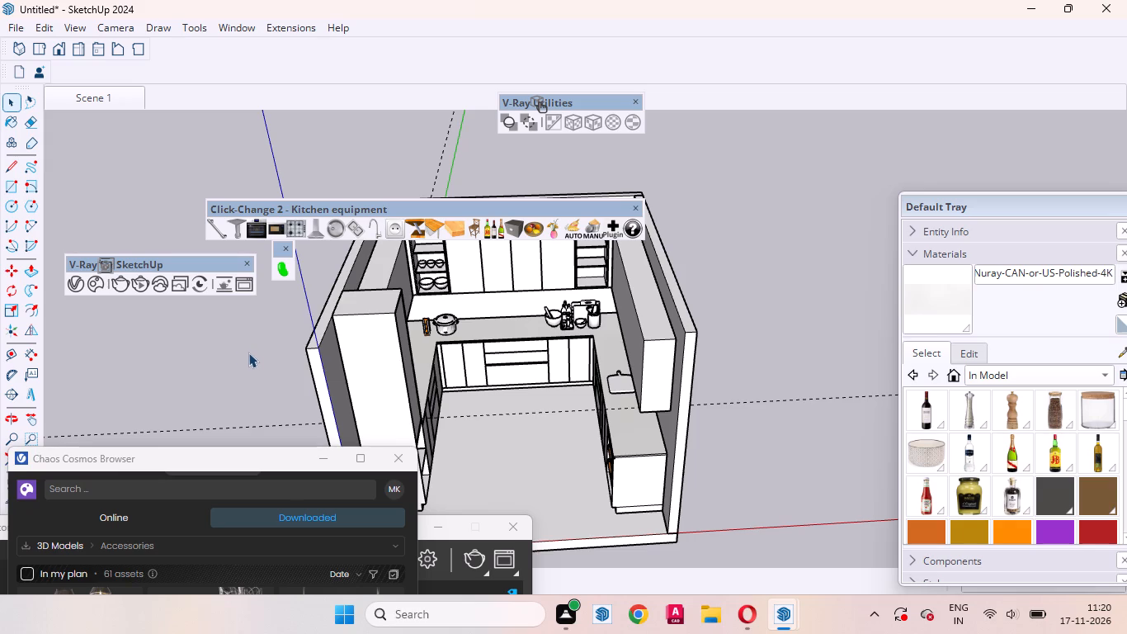
click(100, 98)
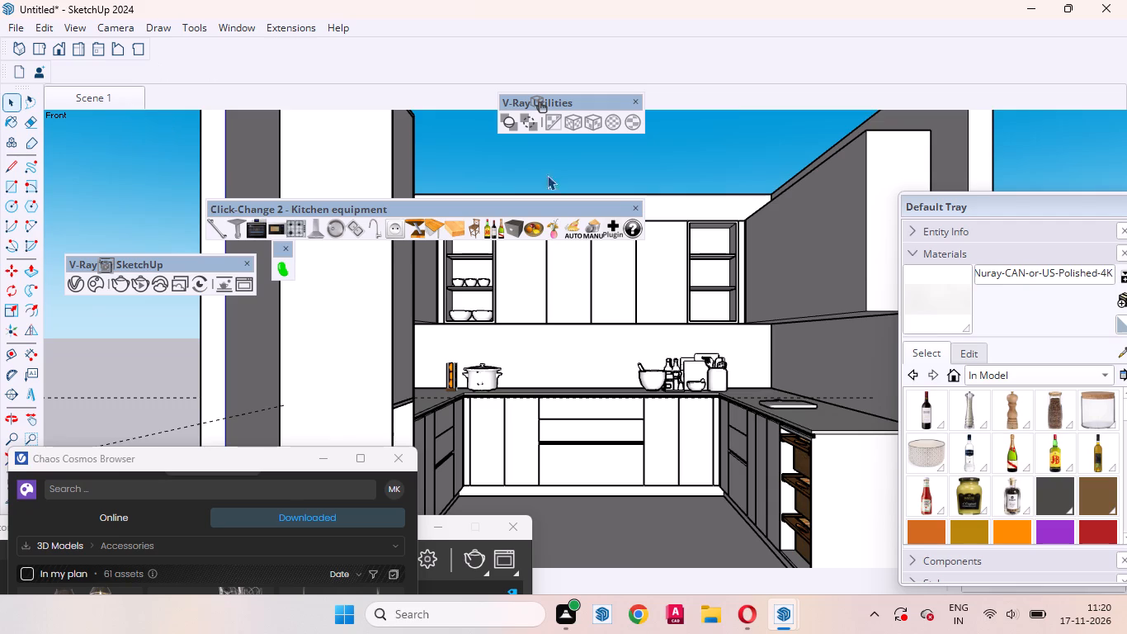
scroll(493, 383, up, 3)
scroll(435, 371, down, 4)
middle_drag(624, 433, 748, 620)
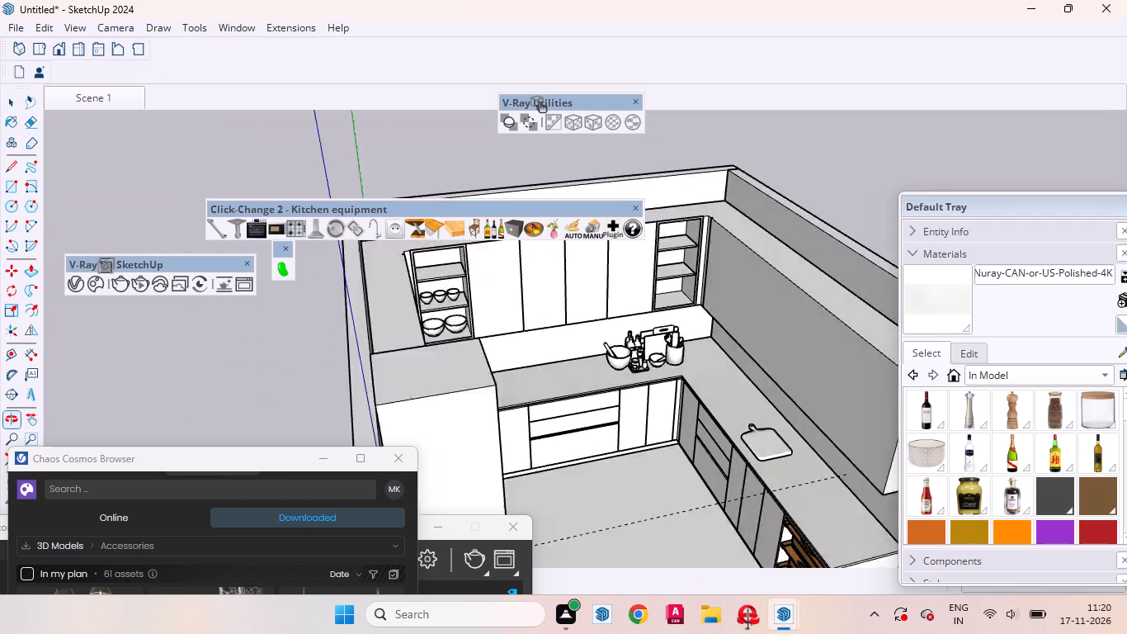
middle_drag(748, 620, 787, 626)
scroll(804, 398, up, 7)
click(773, 445)
middle_drag(724, 437, 818, 466)
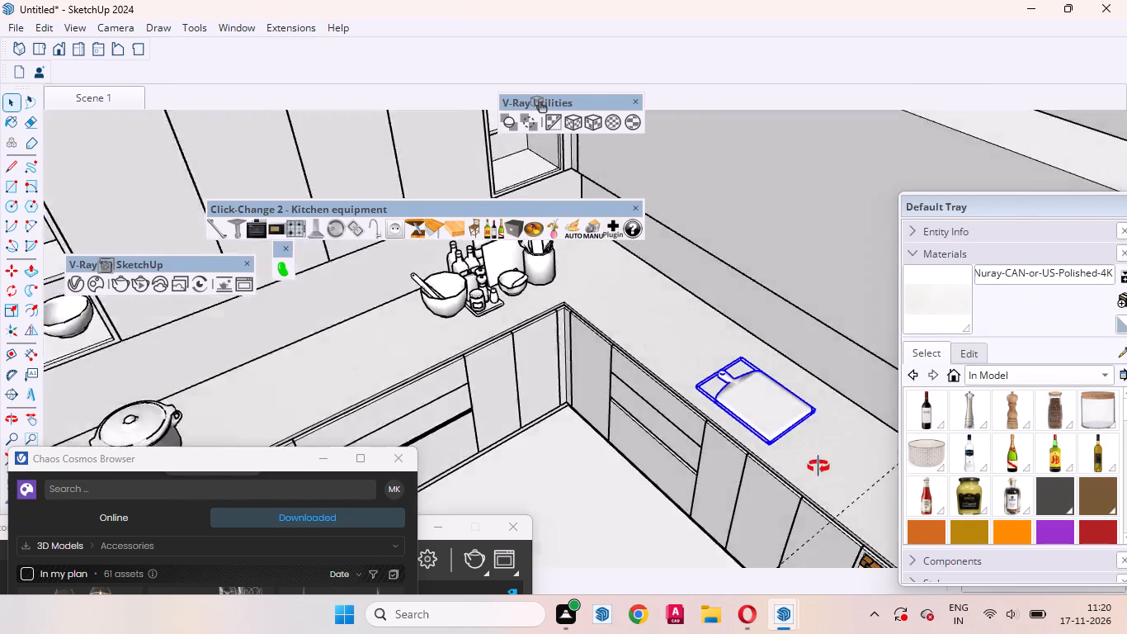
middle_drag(818, 466, 867, 471)
key(m)
click(859, 395)
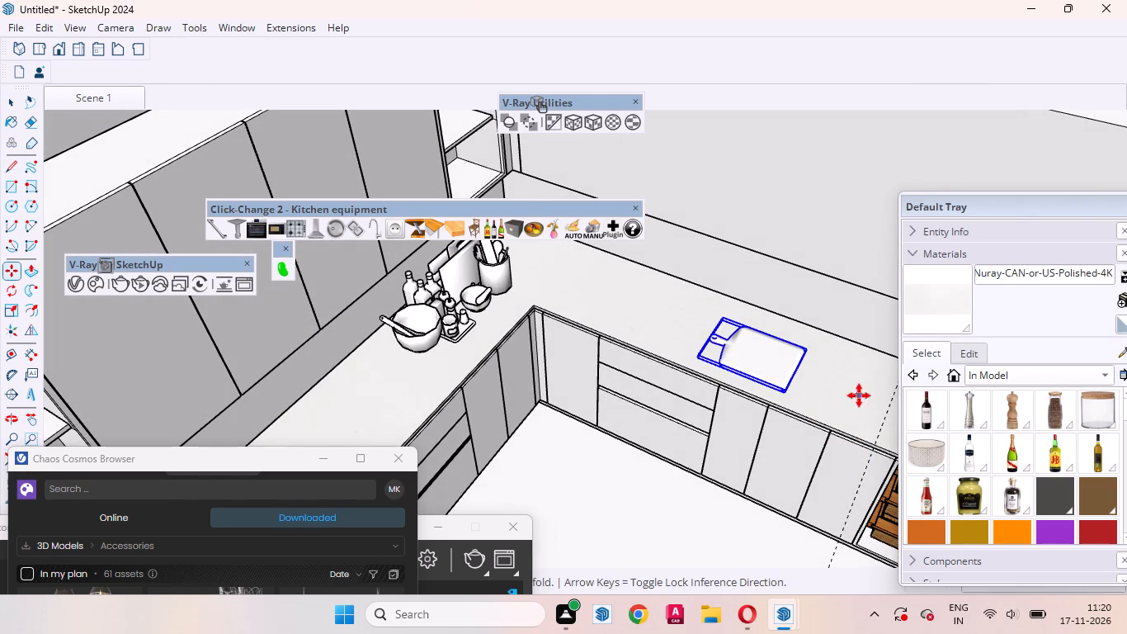
click(658, 307)
key(space)
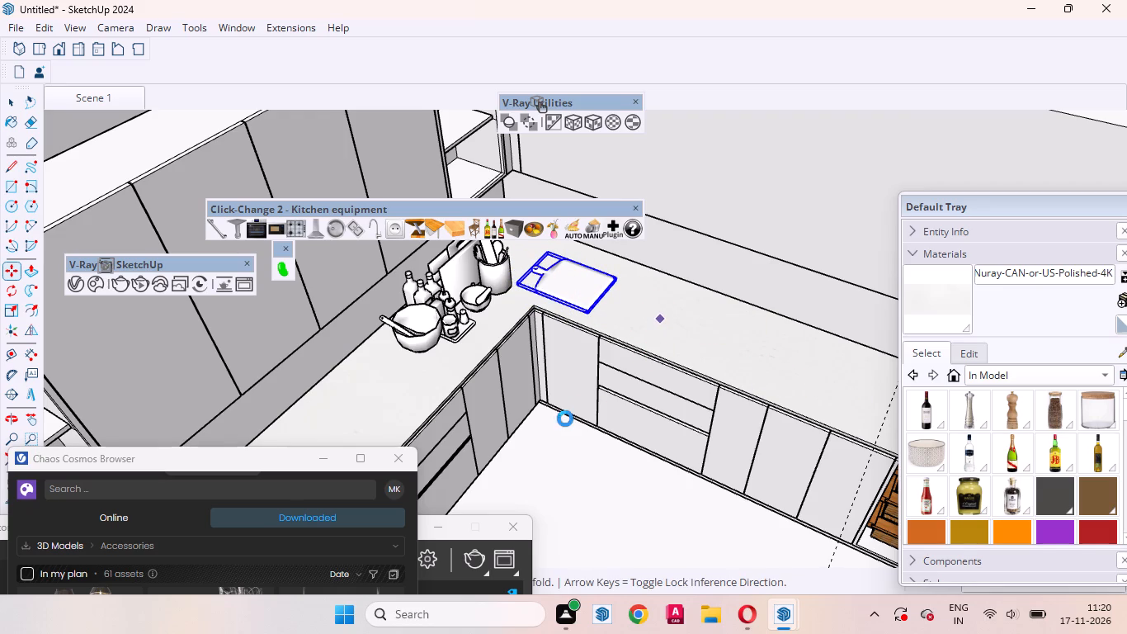
scroll(549, 421, down, 10)
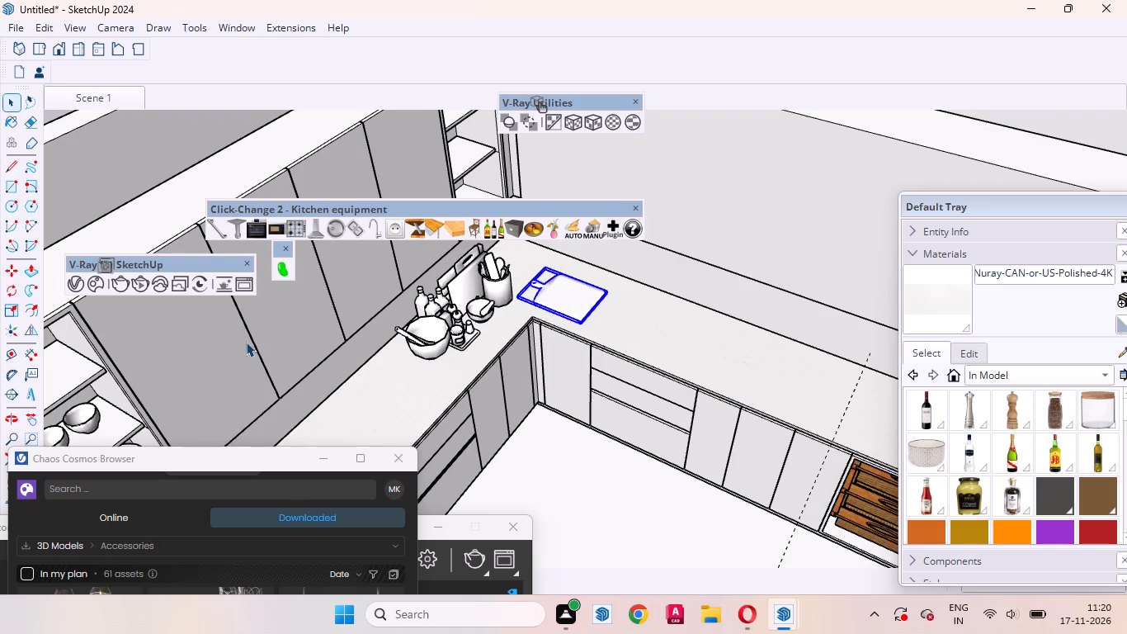
Shift the kitchen props set slightly along the back countertop toward the corner with the cutting board.
click(12, 109)
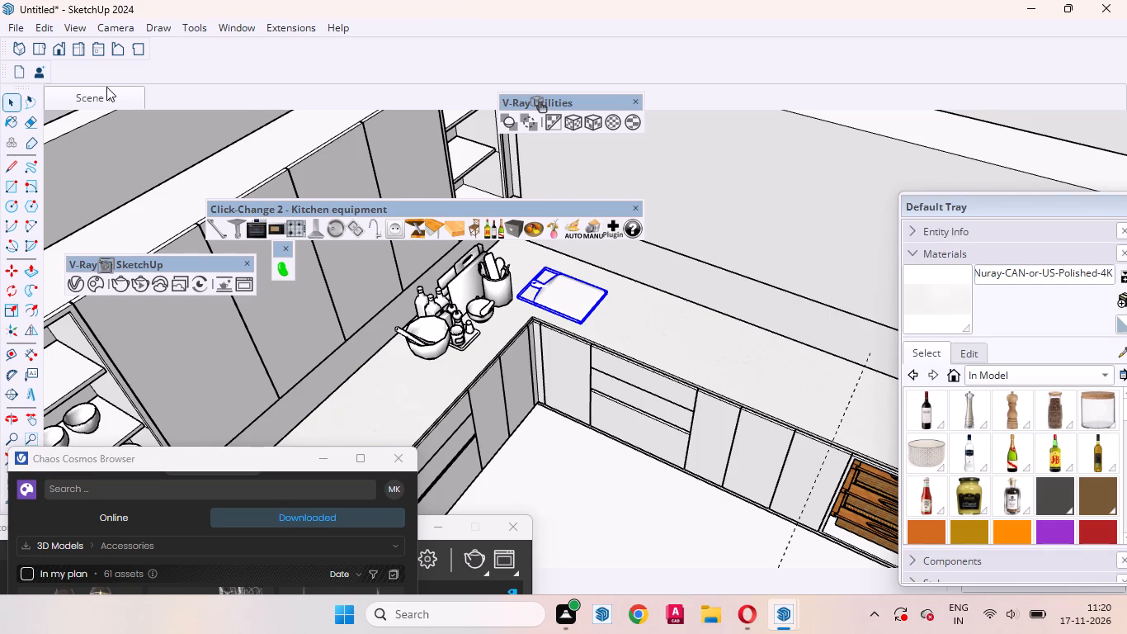
click(106, 87)
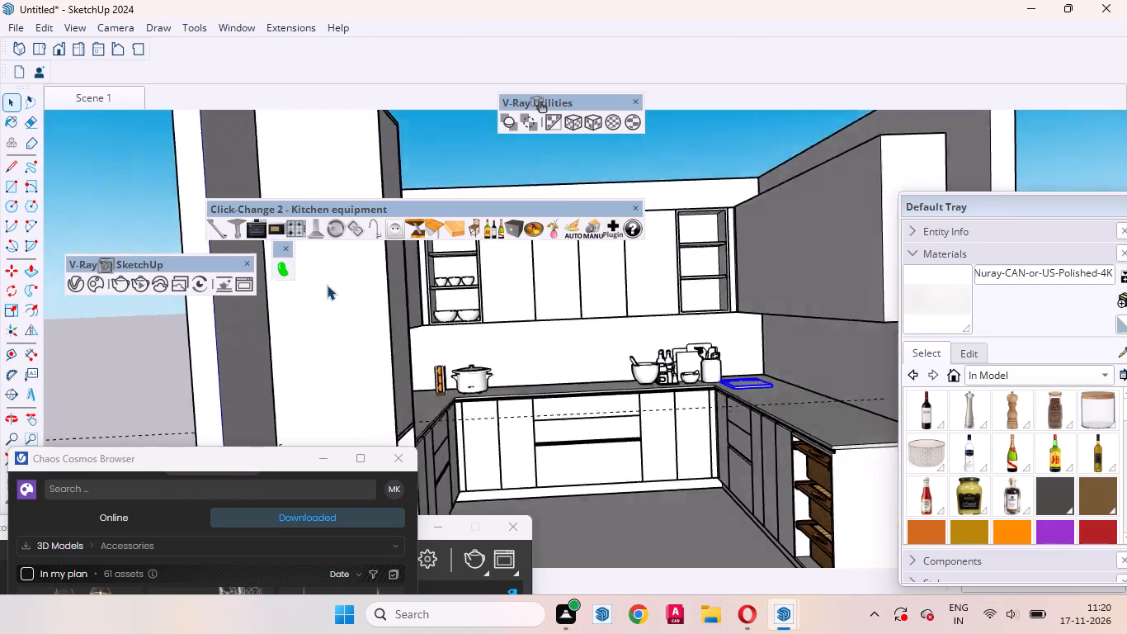
middle_drag(549, 389, 560, 513)
scroll(666, 395, up, 3)
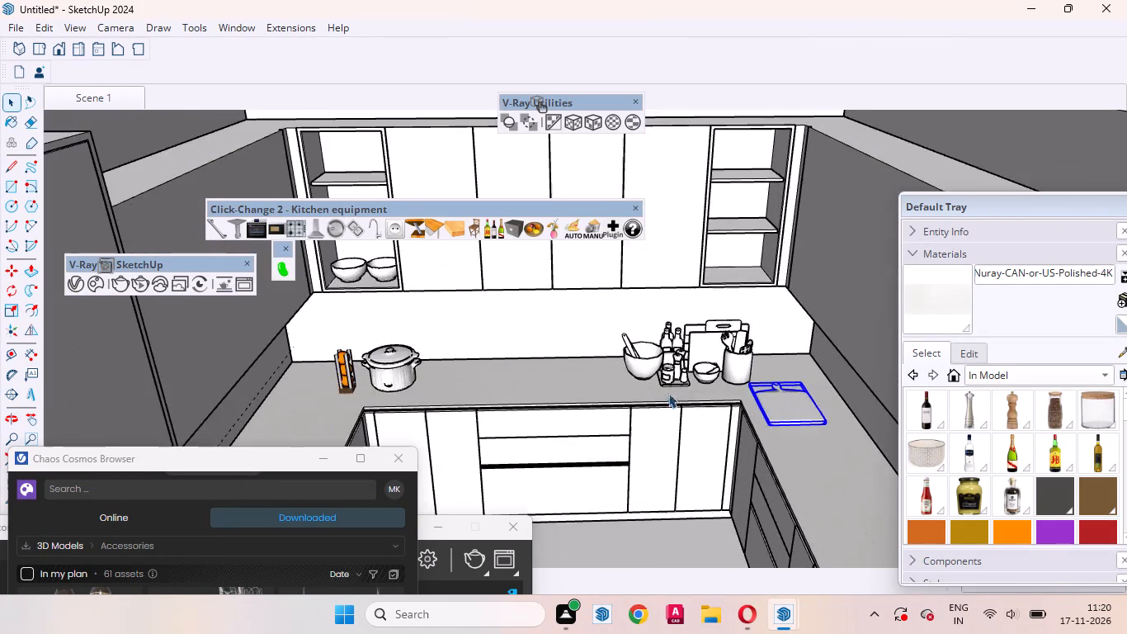
scroll(668, 393, up, 3)
click(678, 367)
key(m)
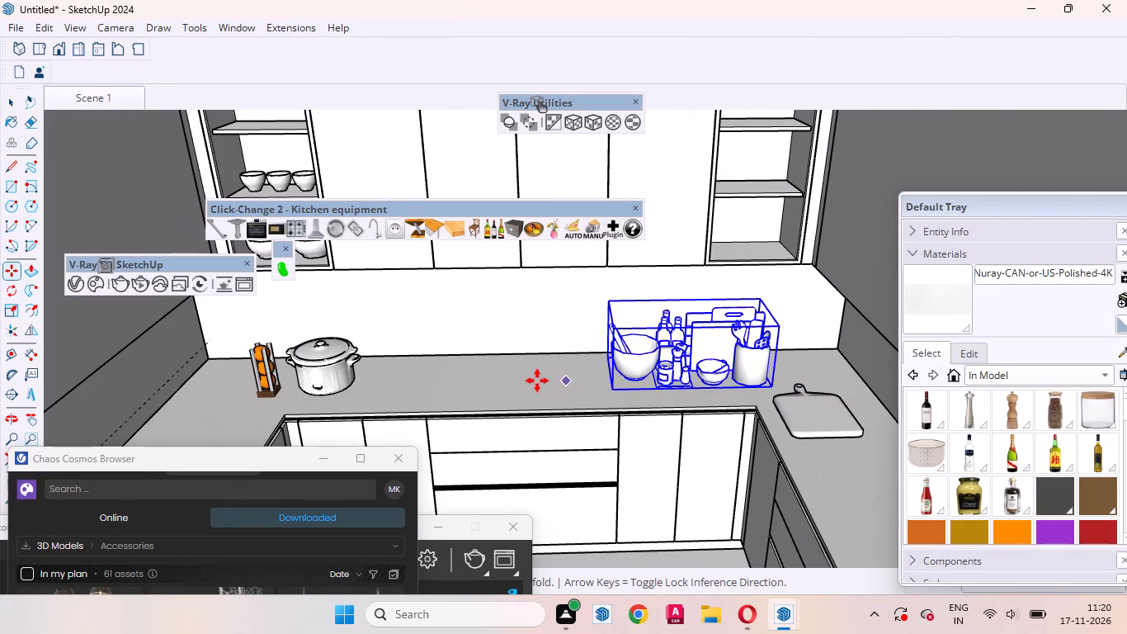
click(530, 379)
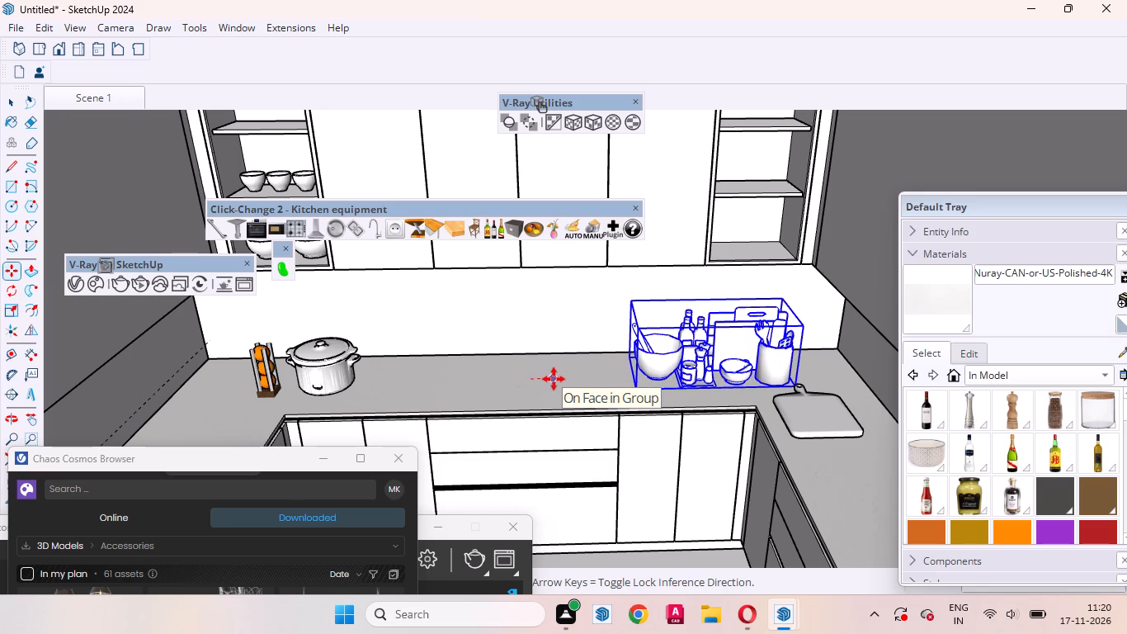
click(554, 379)
key(space)
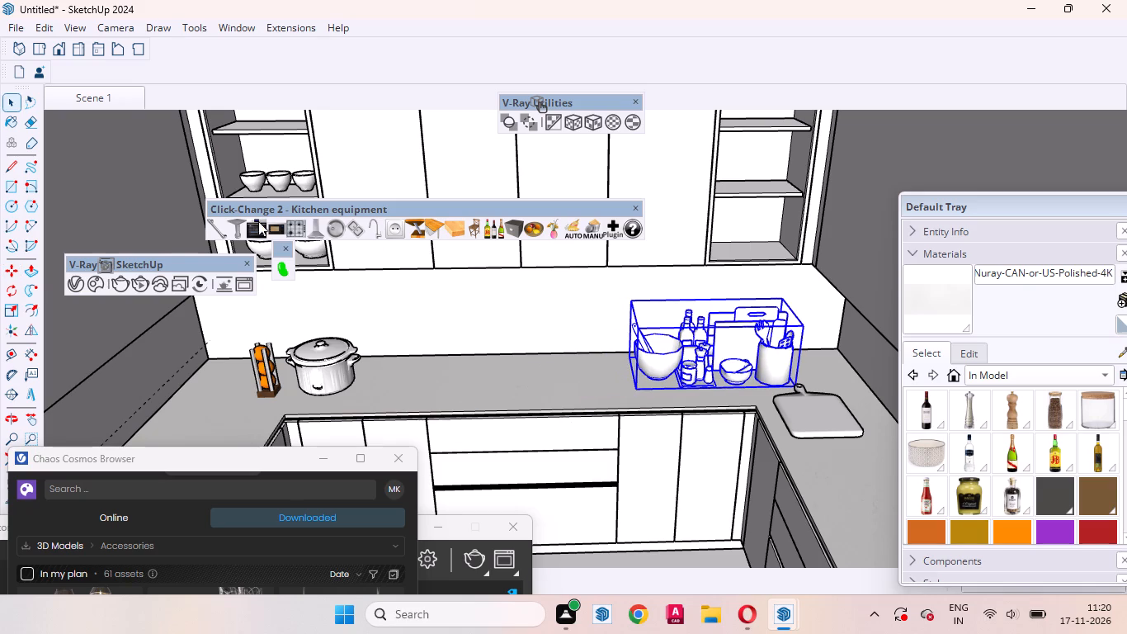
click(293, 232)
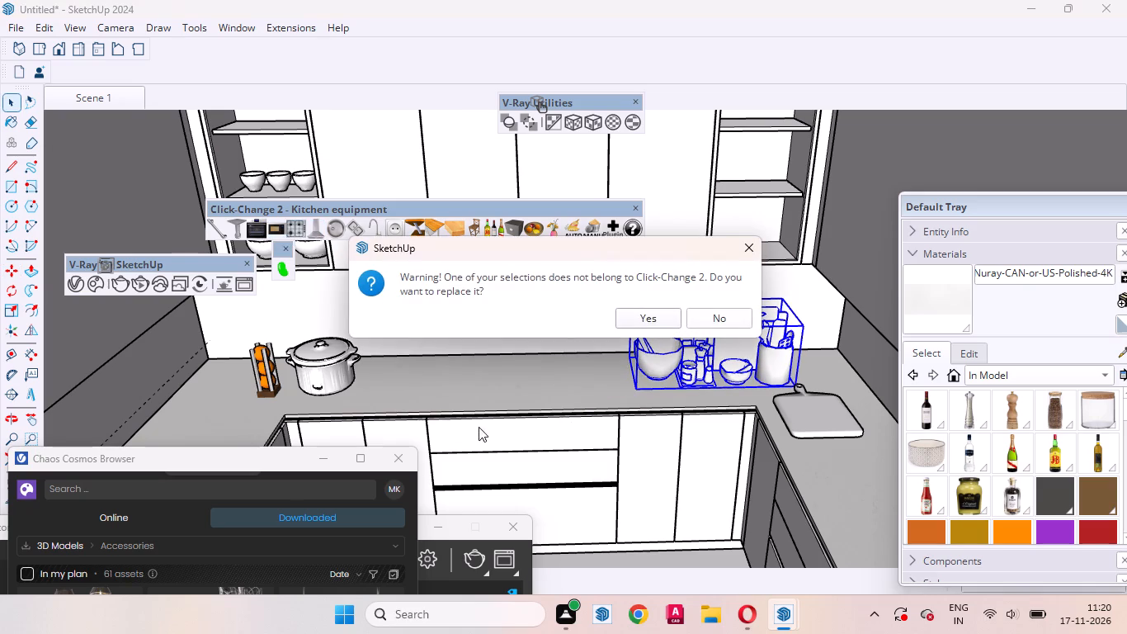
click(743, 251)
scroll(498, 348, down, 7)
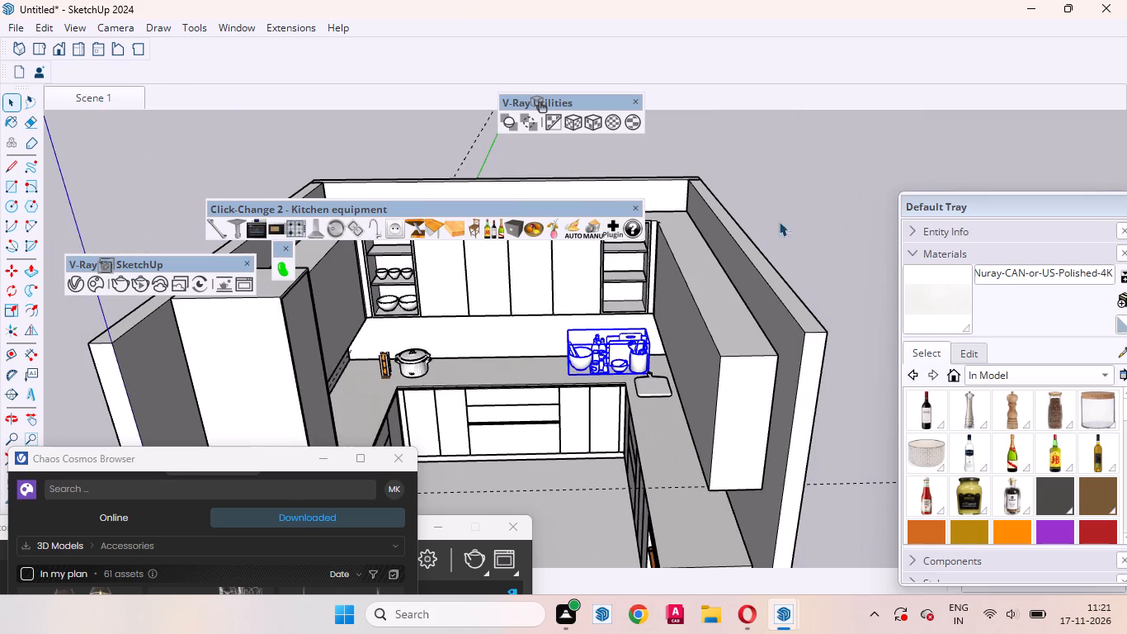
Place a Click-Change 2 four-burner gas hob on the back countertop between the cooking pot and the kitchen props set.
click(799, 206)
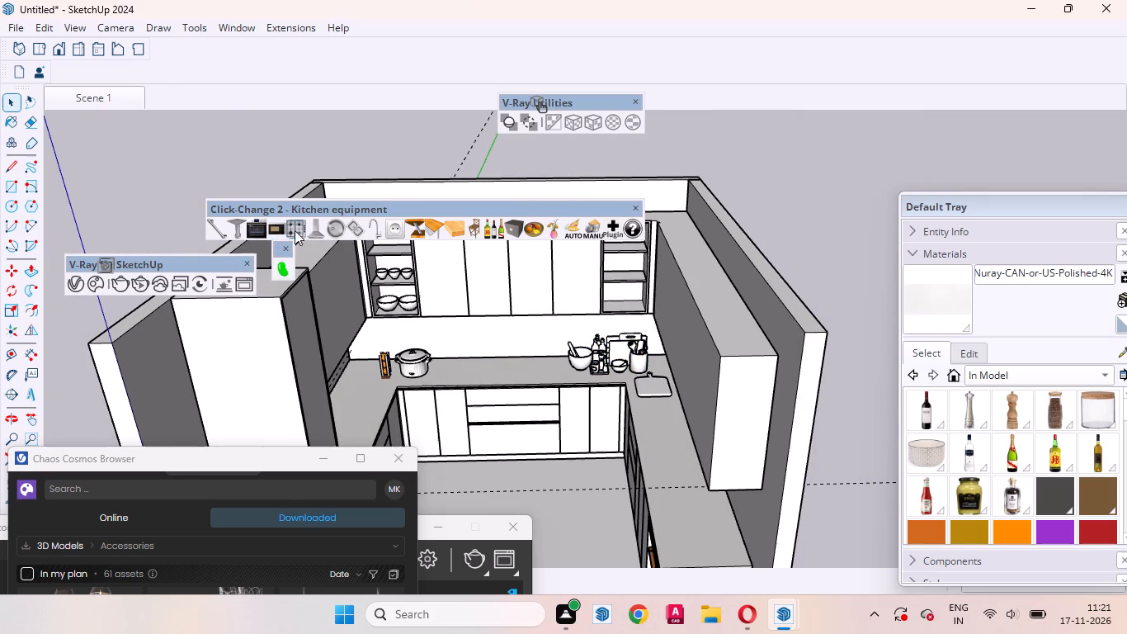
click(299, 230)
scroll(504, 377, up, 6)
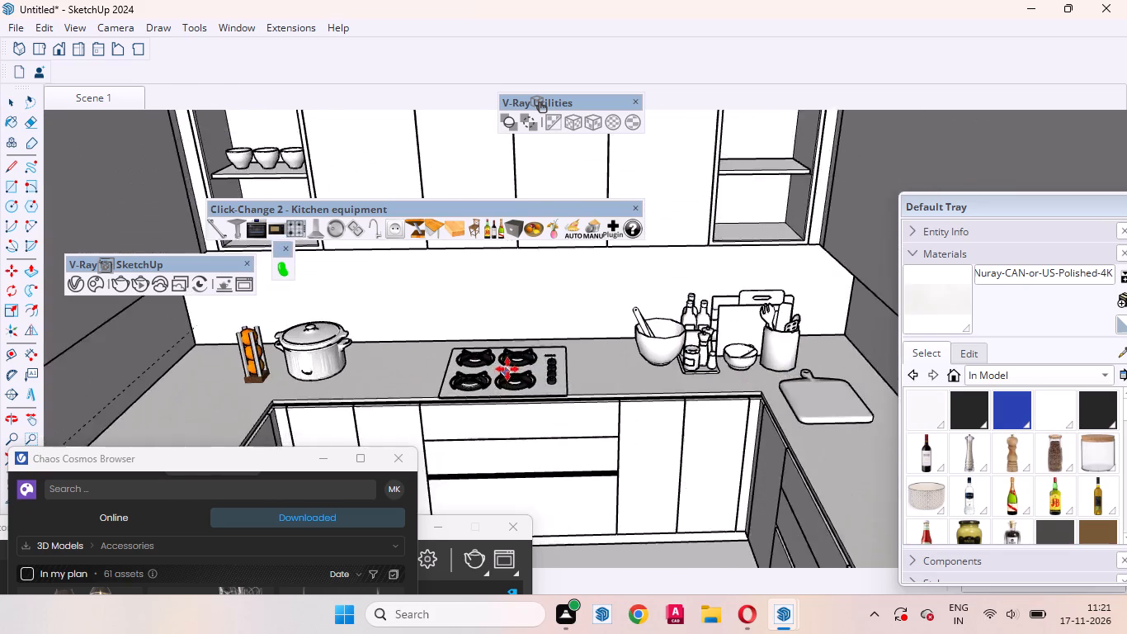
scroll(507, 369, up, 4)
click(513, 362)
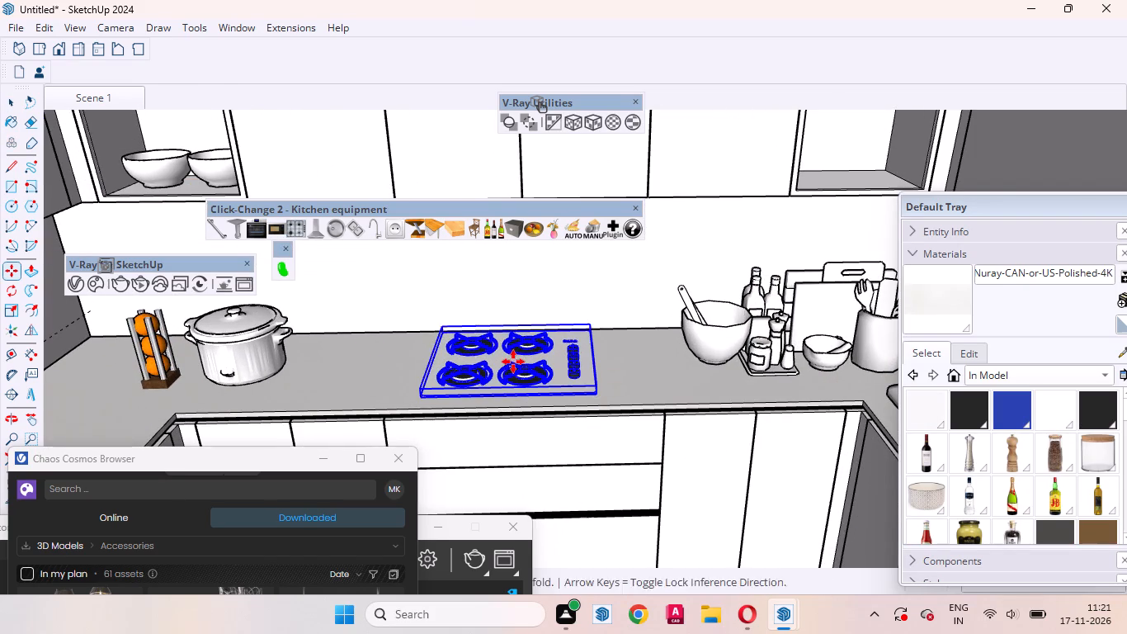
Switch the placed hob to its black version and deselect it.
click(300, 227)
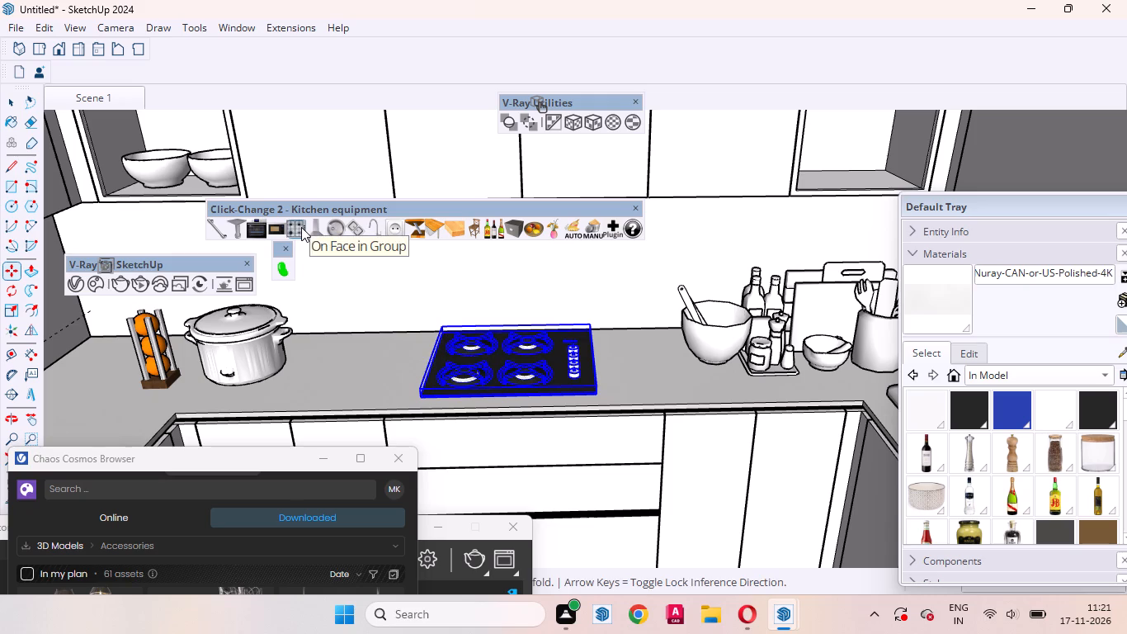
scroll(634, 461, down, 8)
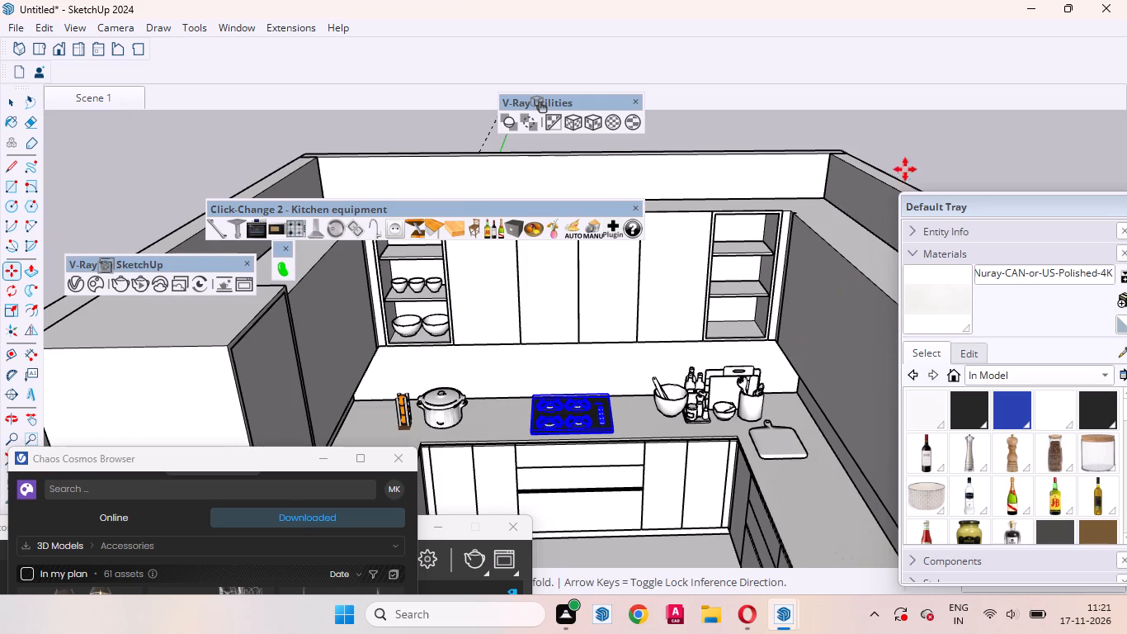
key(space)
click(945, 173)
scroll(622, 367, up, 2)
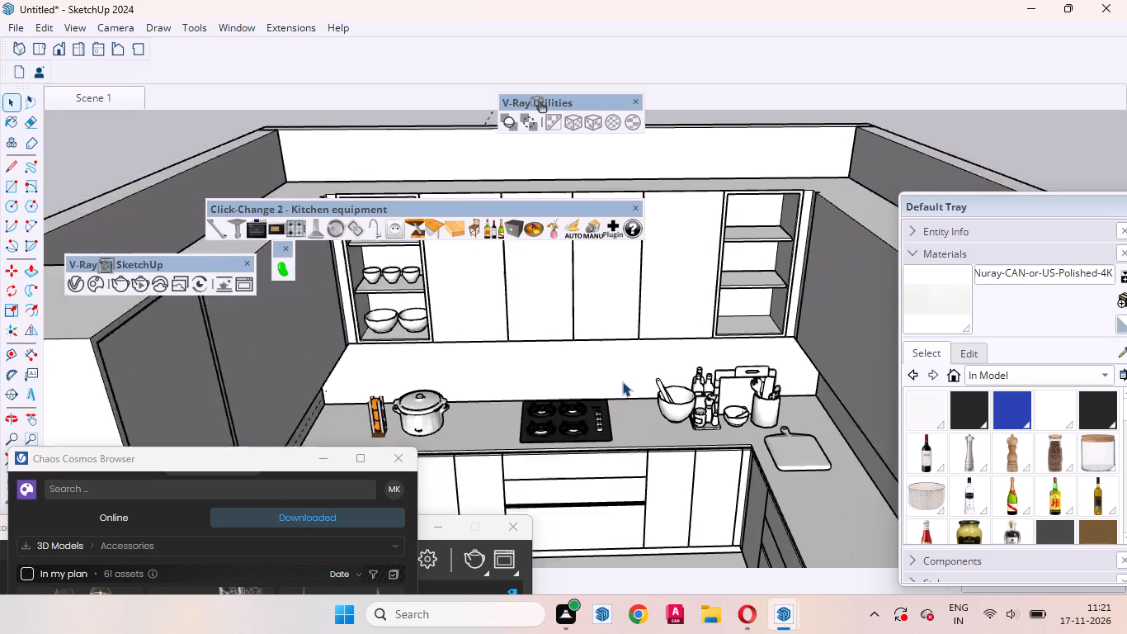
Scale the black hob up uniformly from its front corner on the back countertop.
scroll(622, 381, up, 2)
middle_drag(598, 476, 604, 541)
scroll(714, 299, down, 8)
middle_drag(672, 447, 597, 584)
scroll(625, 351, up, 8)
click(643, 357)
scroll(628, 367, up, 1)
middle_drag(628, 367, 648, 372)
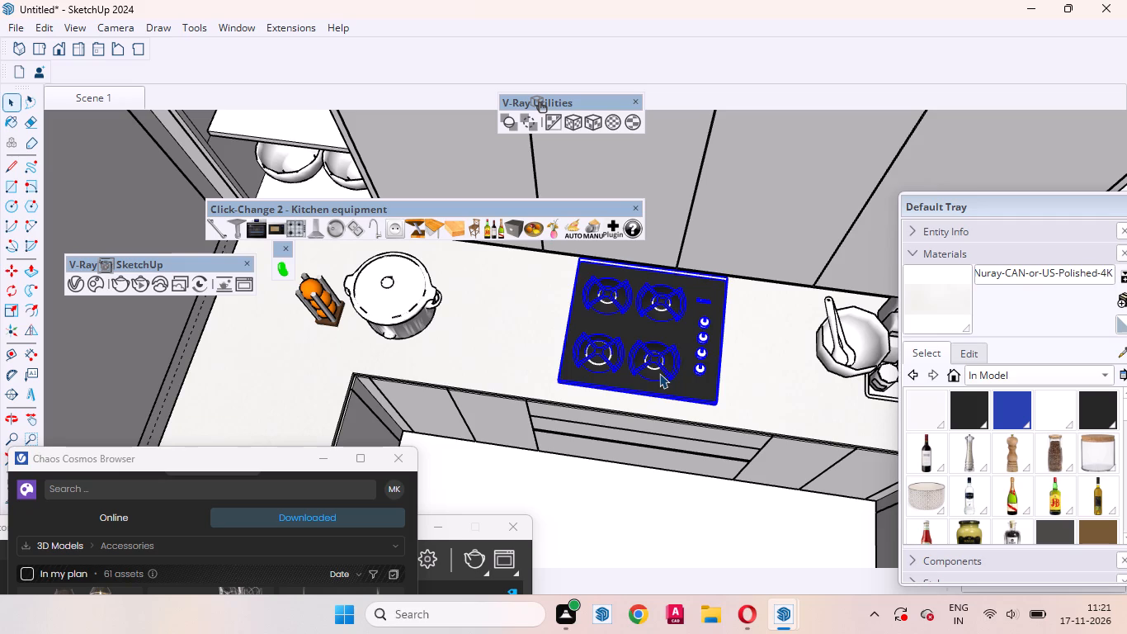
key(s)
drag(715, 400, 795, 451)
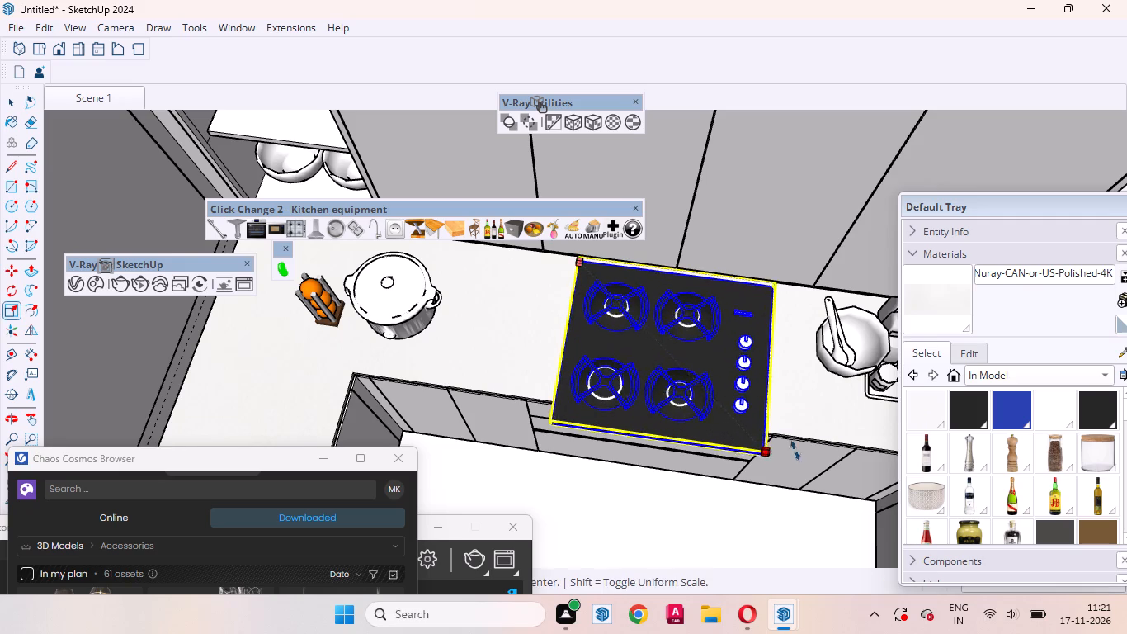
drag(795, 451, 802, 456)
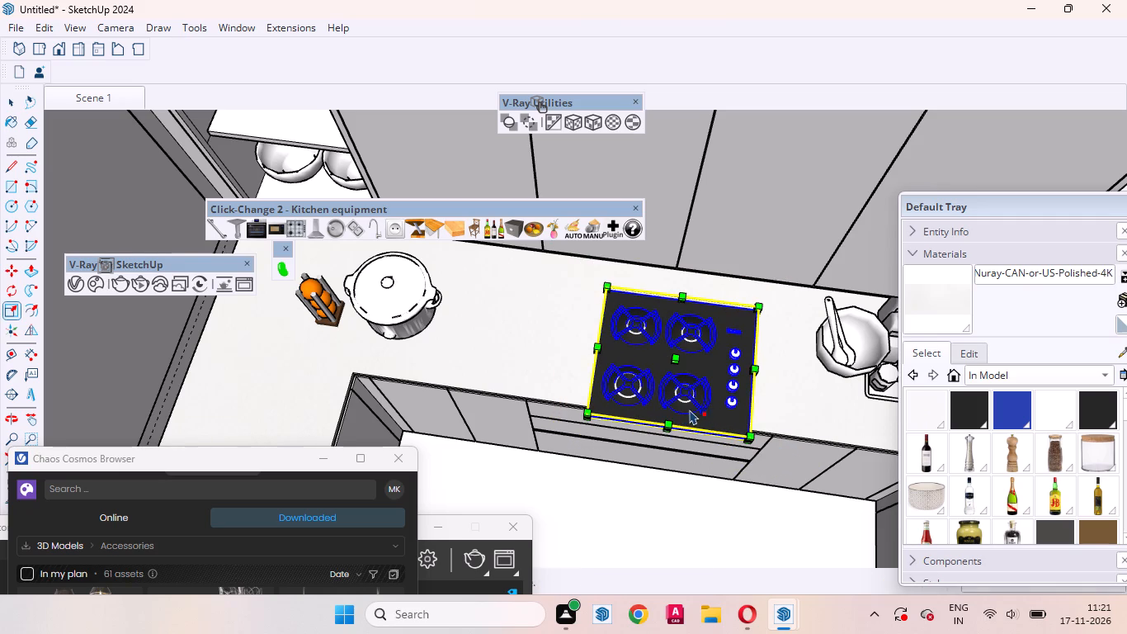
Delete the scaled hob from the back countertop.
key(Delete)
Look through the downloaded Accessories models in the Chaos Cosmos Browser.
click(240, 29)
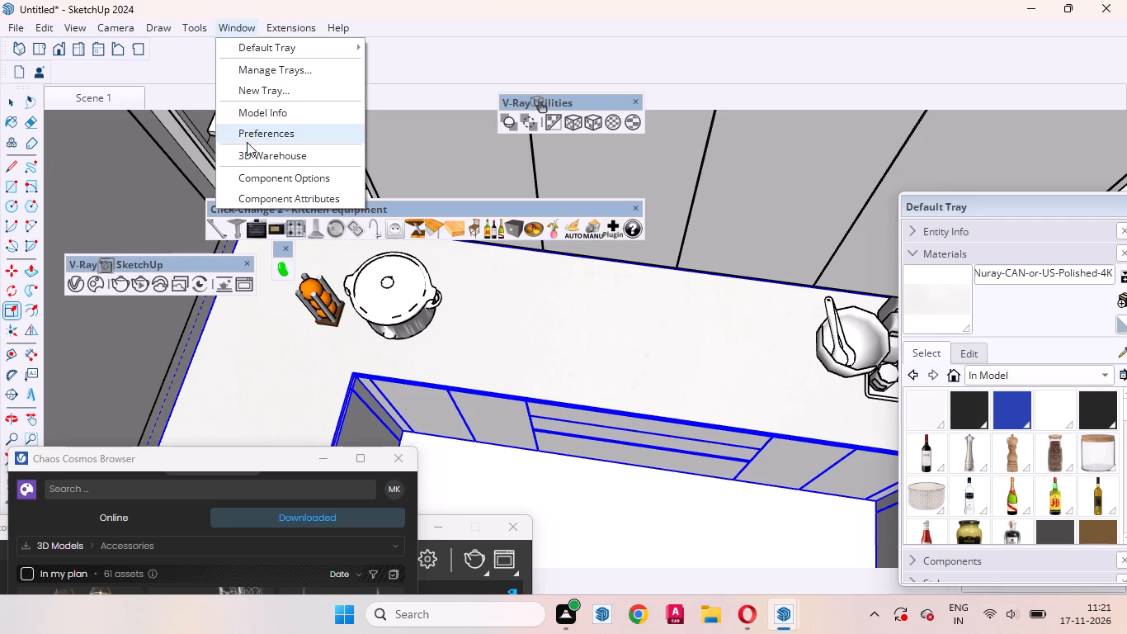
drag(211, 452, 351, 149)
drag(208, 459, 417, 7)
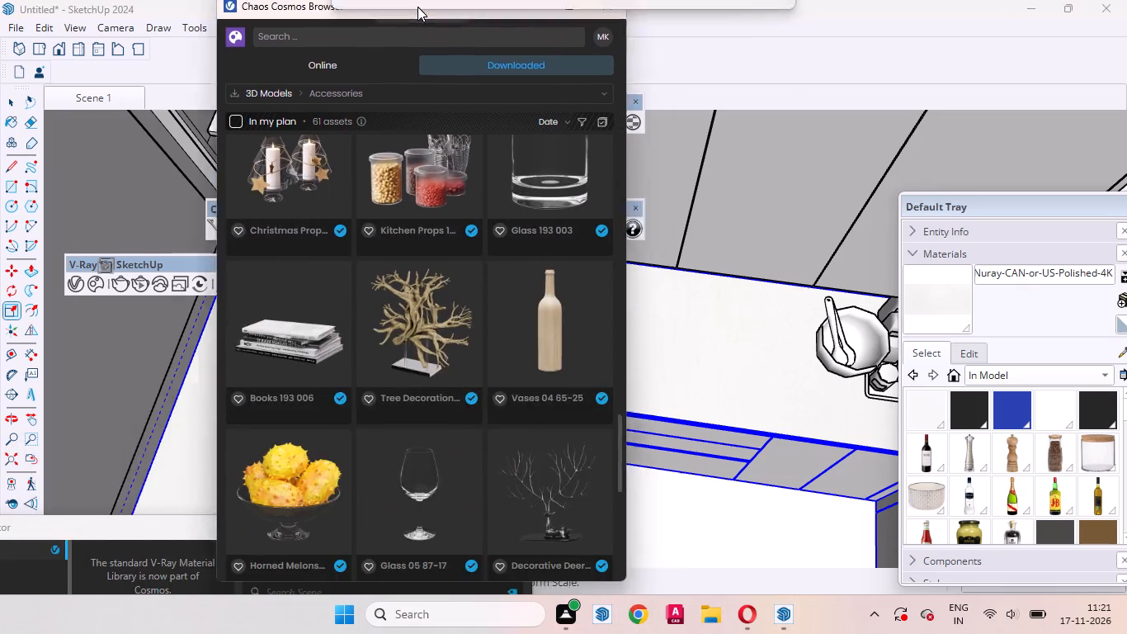
drag(417, 7, 280, 85)
scroll(279, 320, down, 7)
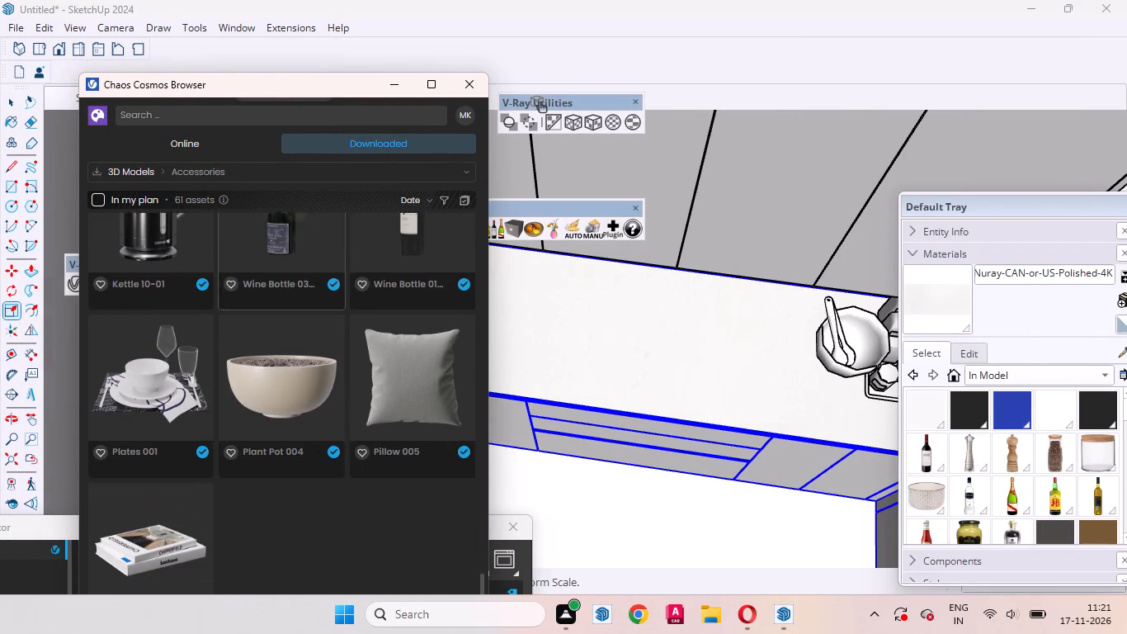
scroll(298, 349, down, 3)
scroll(300, 348, up, 2)
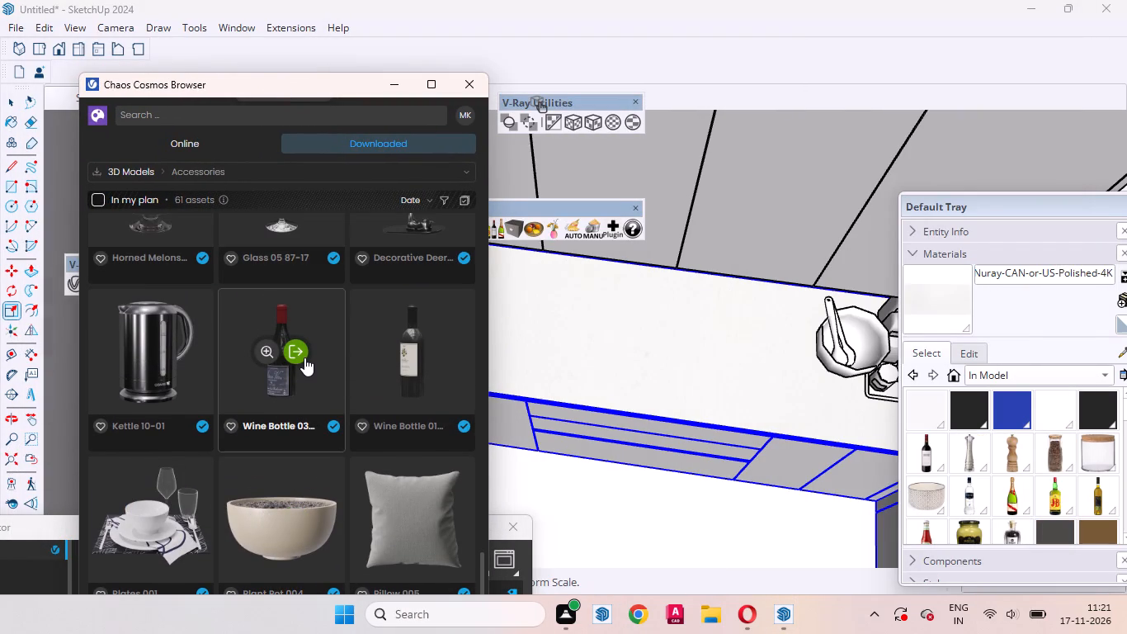
scroll(323, 299, up, 3)
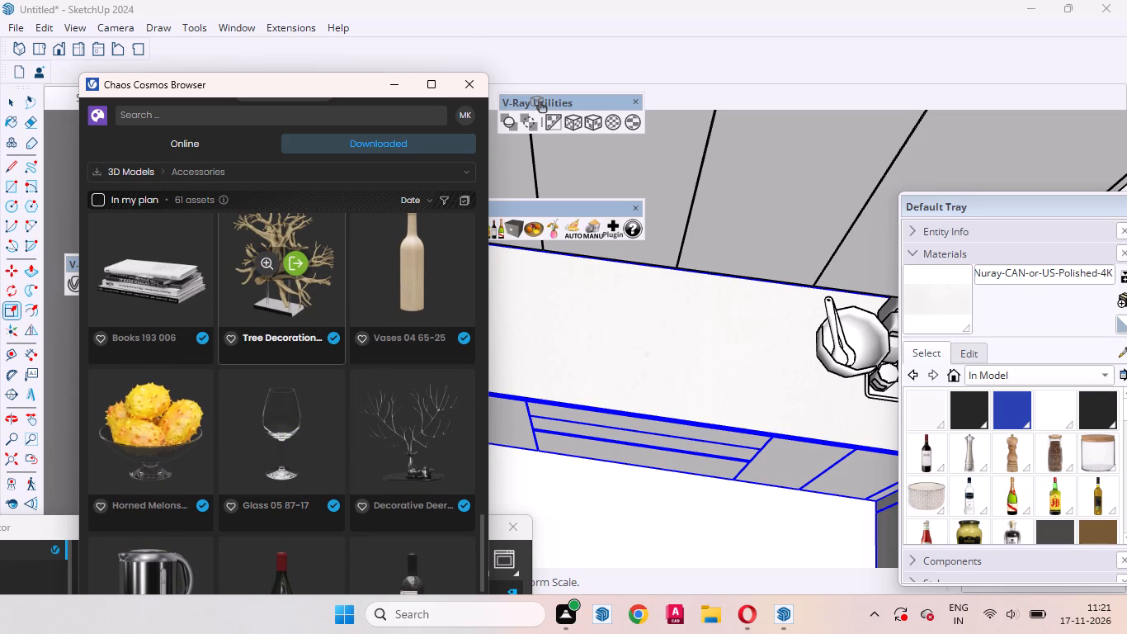
scroll(266, 291, up, 2)
scroll(268, 291, down, 2)
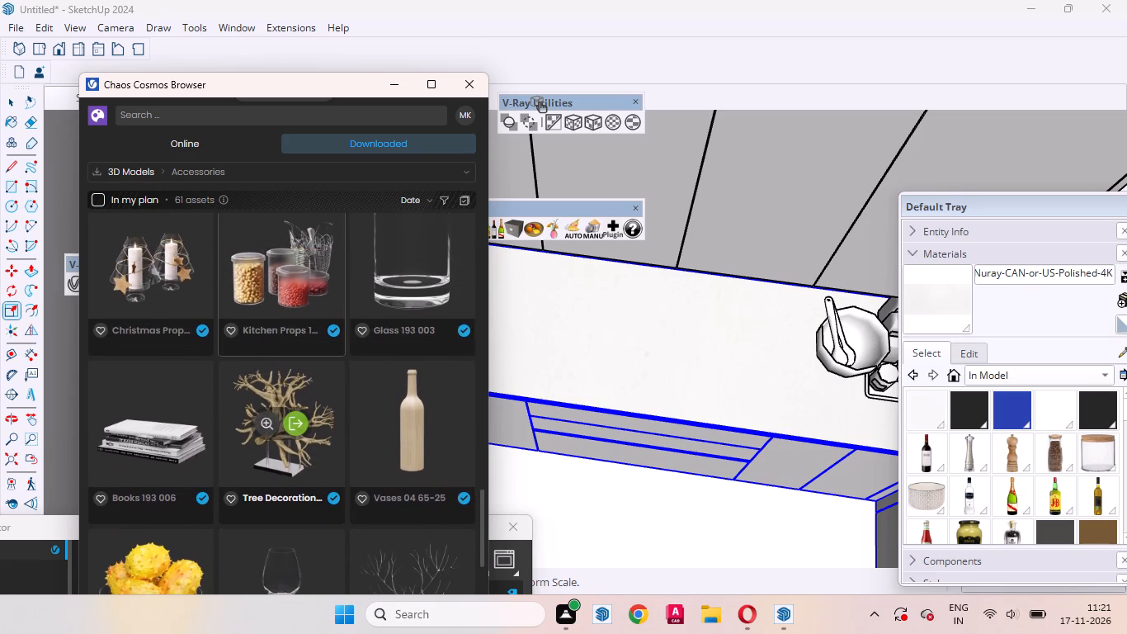
scroll(298, 283, up, 1)
scroll(299, 283, down, 1)
scroll(295, 289, up, 4)
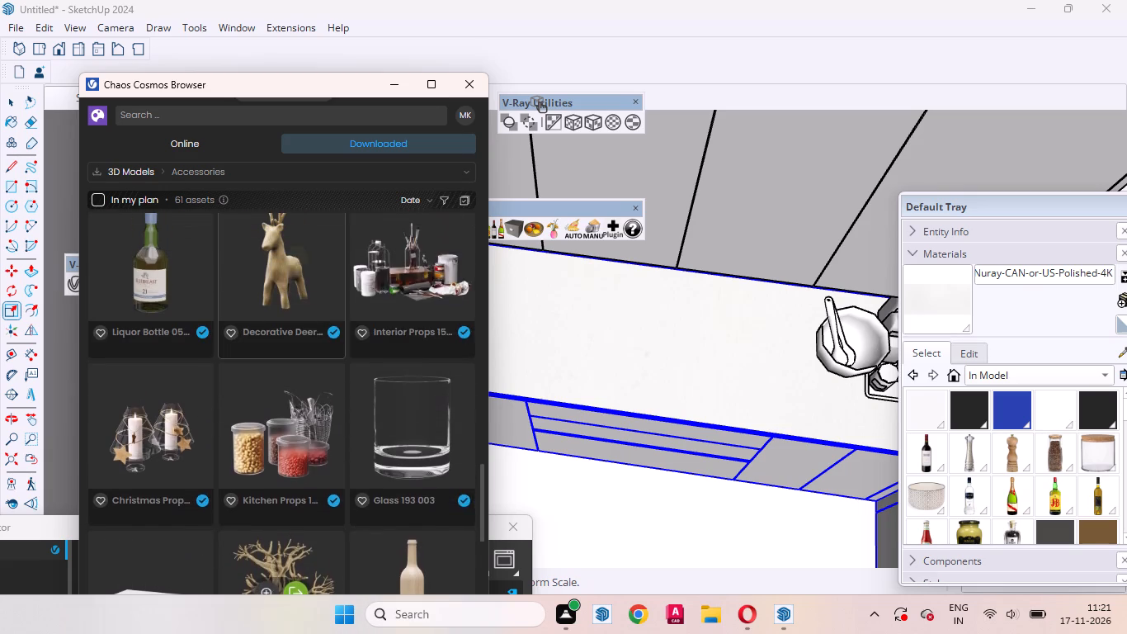
scroll(295, 289, up, 6)
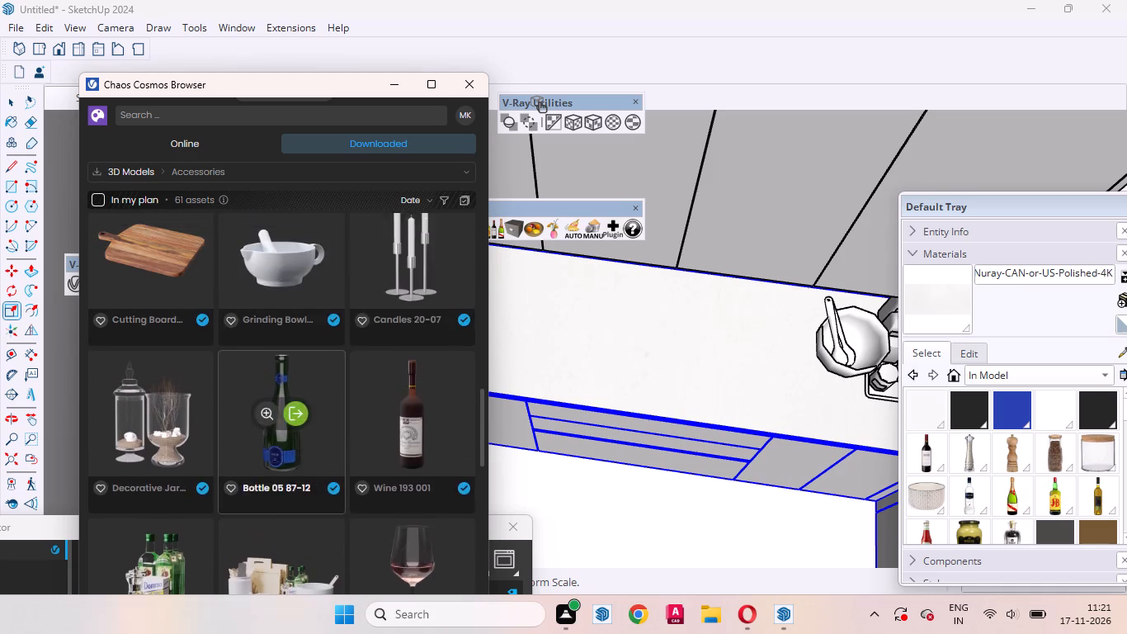
scroll(295, 289, up, 5)
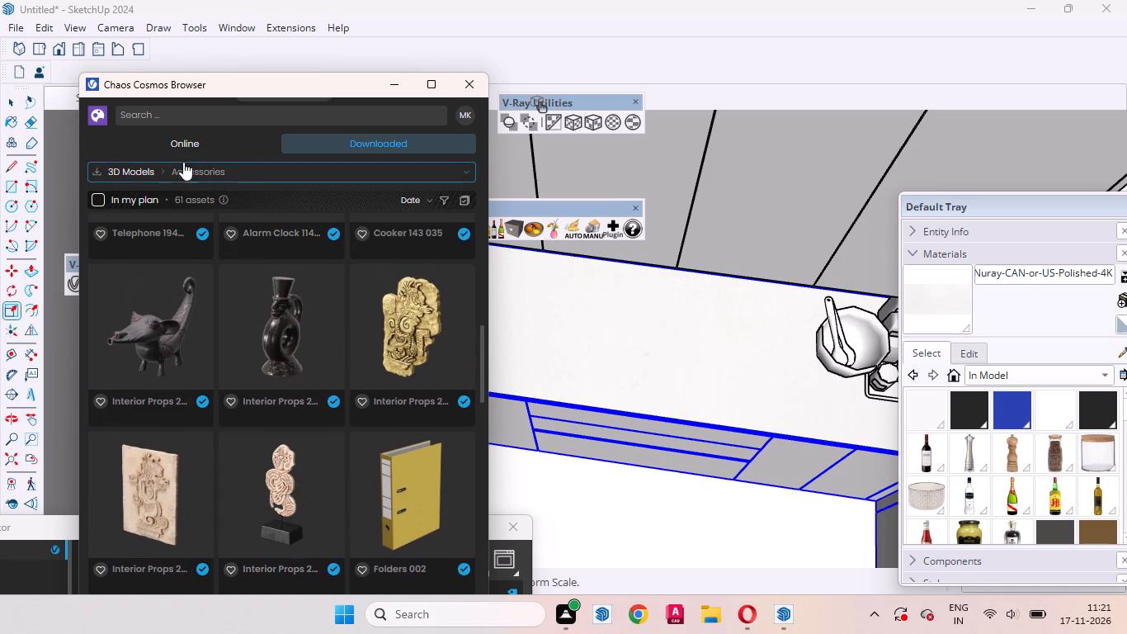
Search the online Chaos Cosmos library for "stove", look over the models, and close the browser.
click(178, 149)
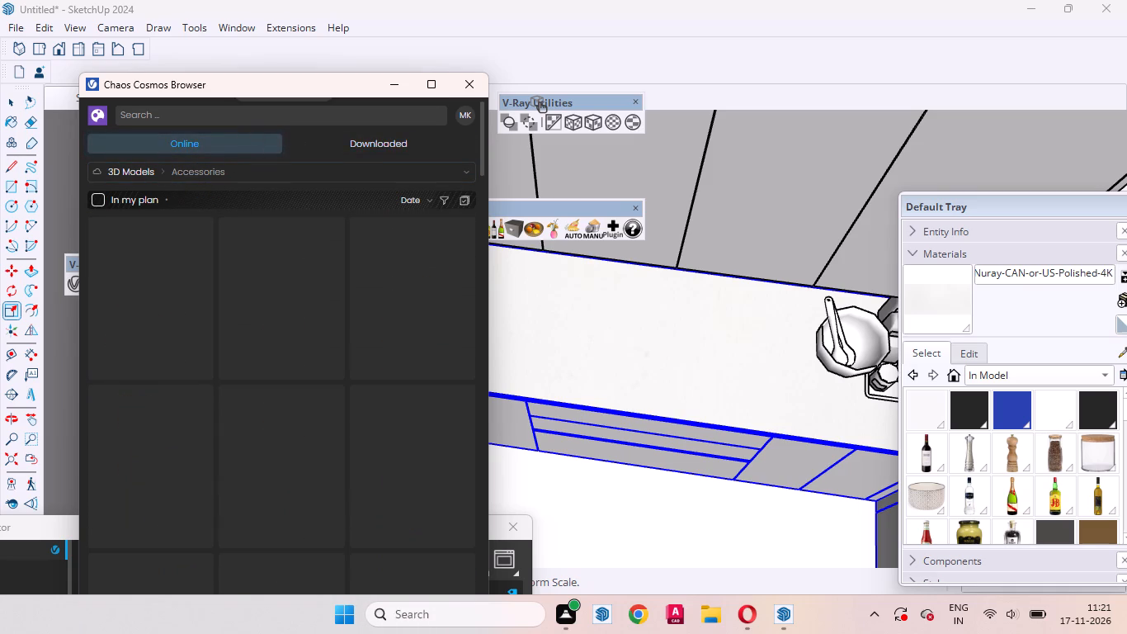
click(229, 117)
text(stovw)
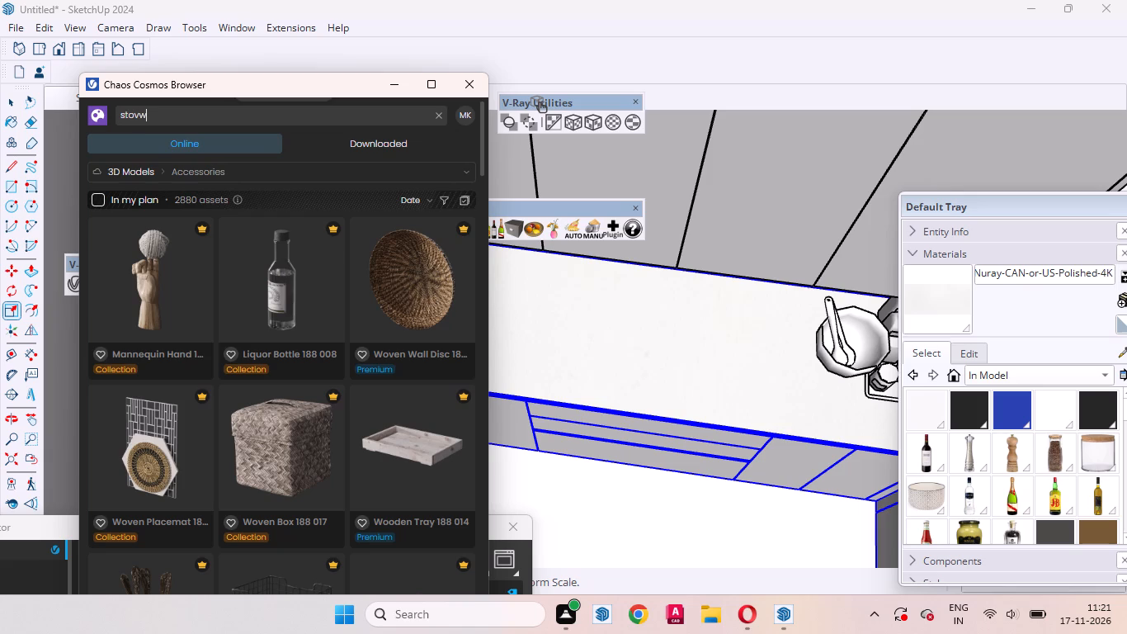
key(BackSpace)
key(e)
key(Return)
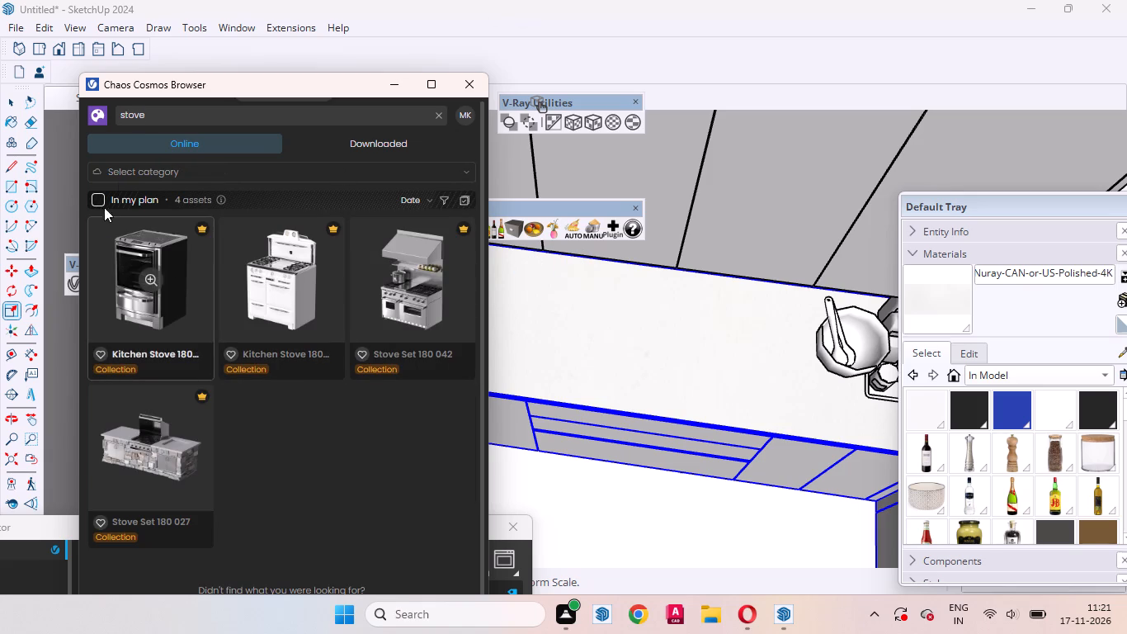
click(479, 81)
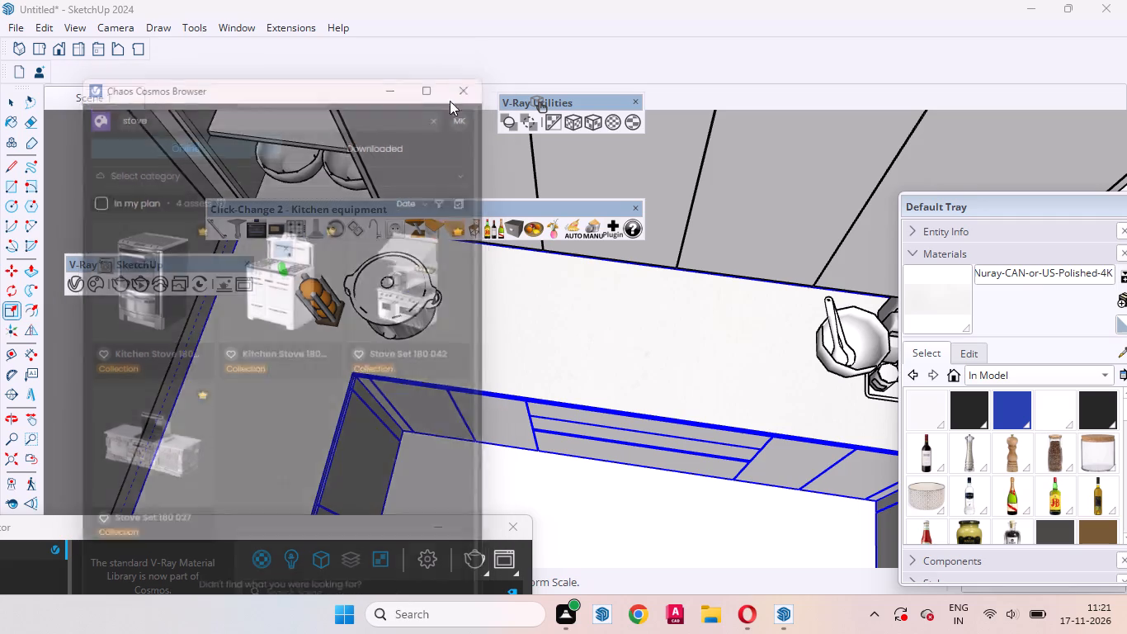
Place a Click-Change 2 built-in oven on the open floor in front of the shelved tall unit.
key(space)
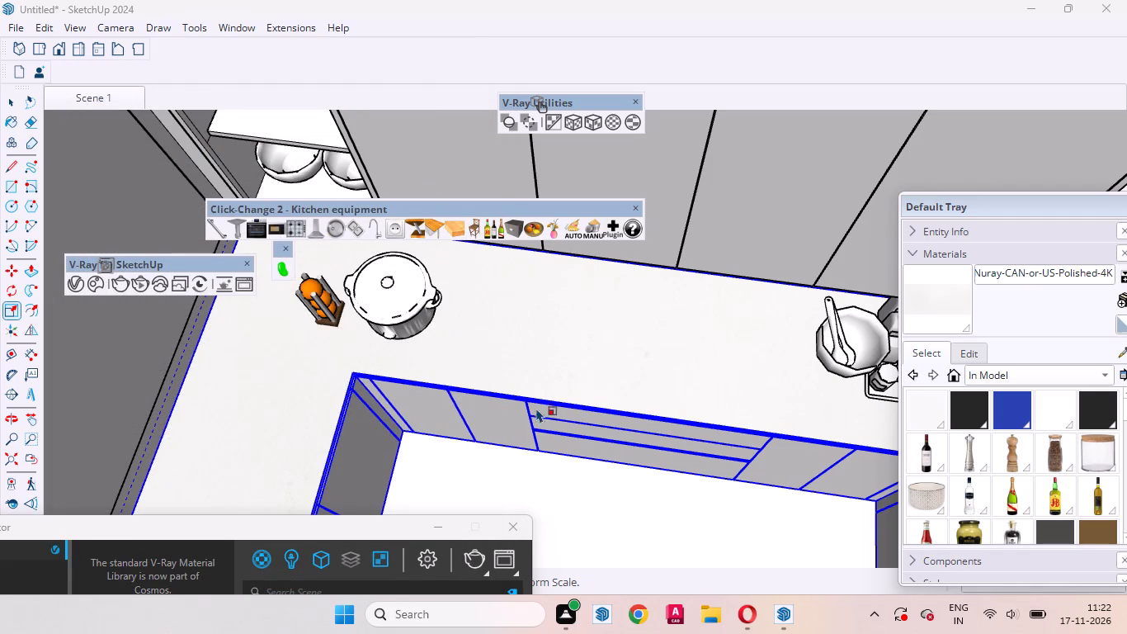
scroll(507, 360, down, 12)
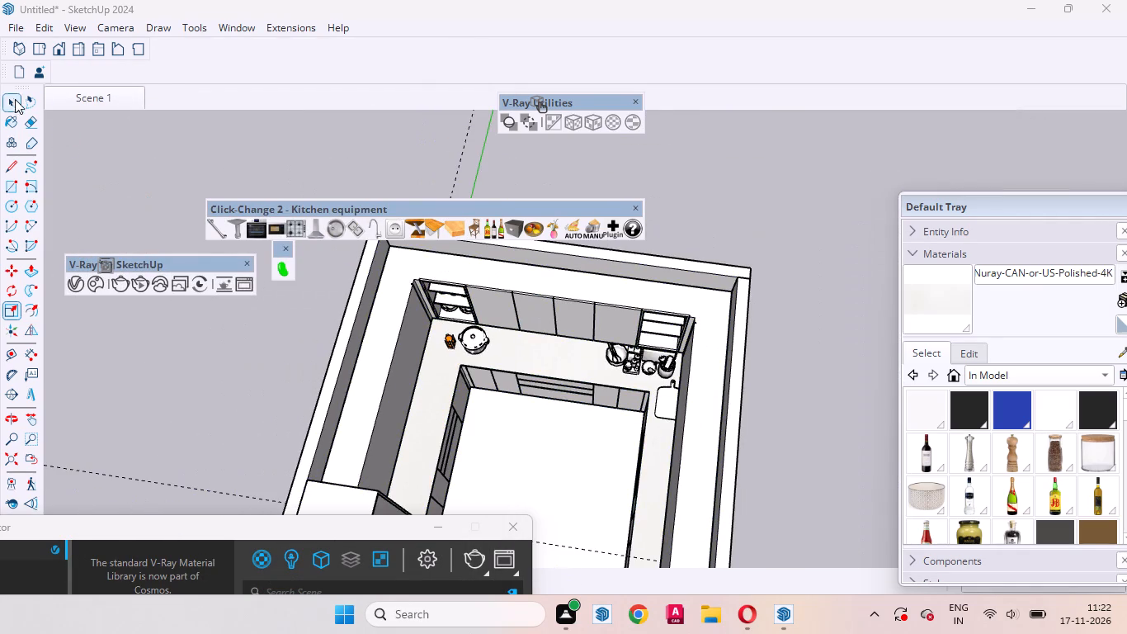
click(12, 97)
scroll(520, 322, down, 8)
middle_drag(357, 381, 180, 346)
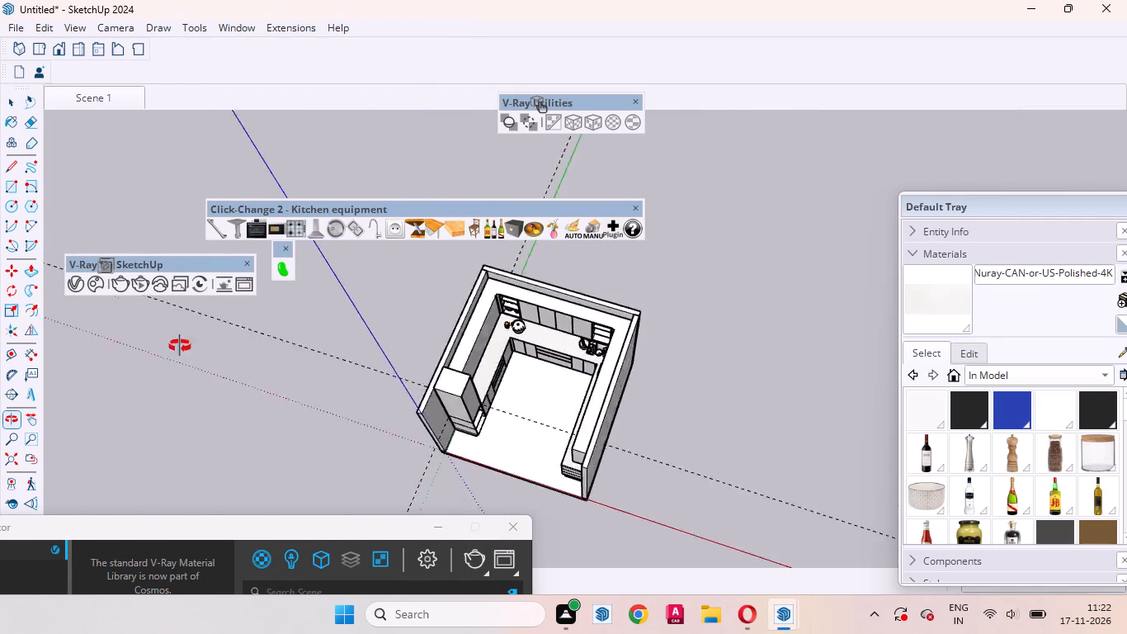
middle_drag(180, 346, 149, 341)
scroll(484, 265, up, 4)
scroll(271, 277, up, 3)
click(247, 232)
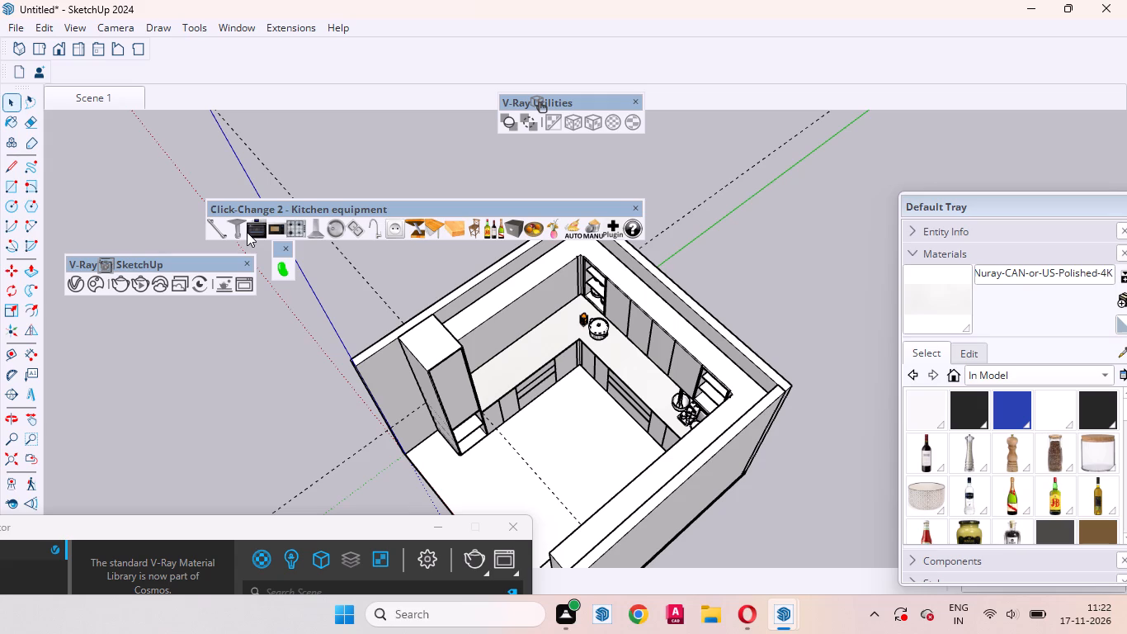
scroll(486, 457, up, 12)
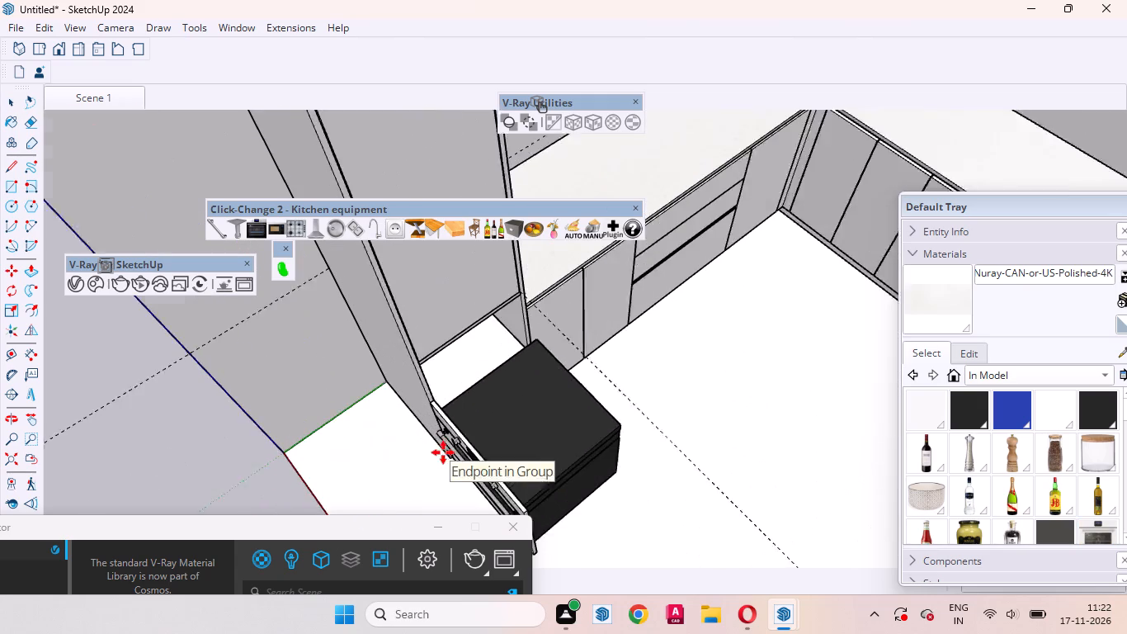
middle_drag(421, 388, 426, 242)
scroll(491, 408, down, 12)
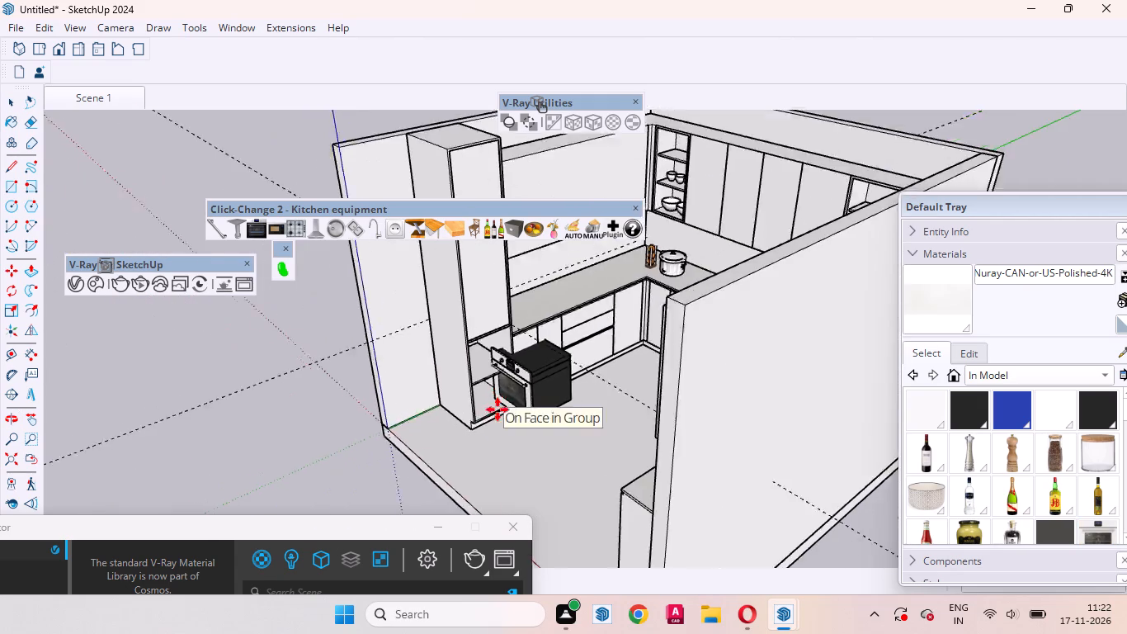
middle_drag(459, 460, 572, 448)
click(576, 448)
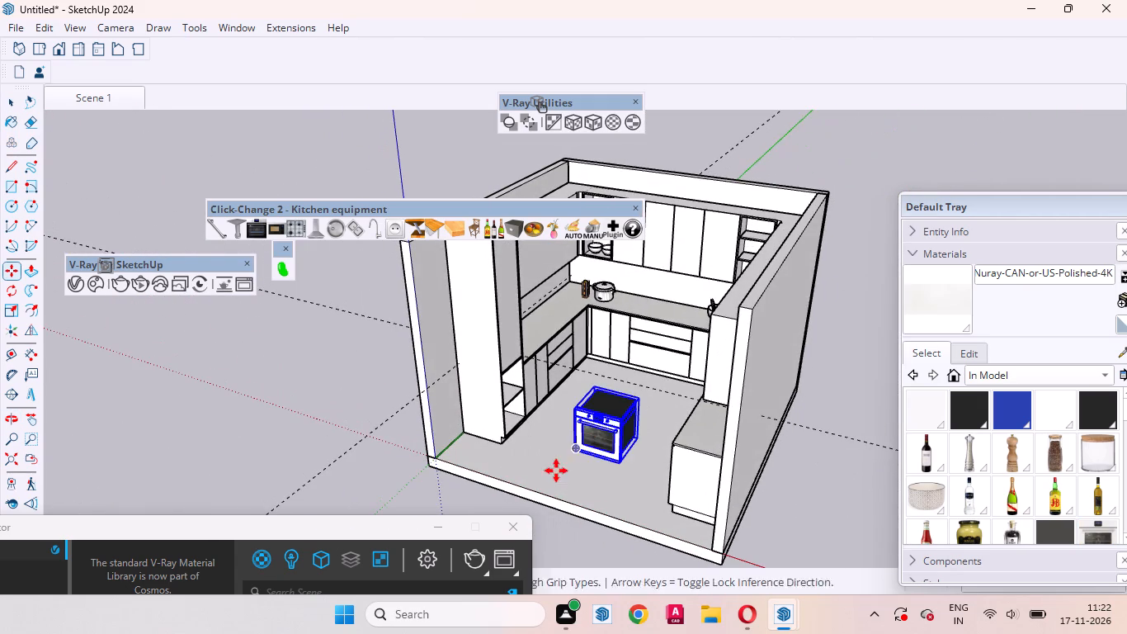
Rotate the oven 90 degrees about its bottom front corner on the floor.
key(q)
scroll(594, 469, up, 4)
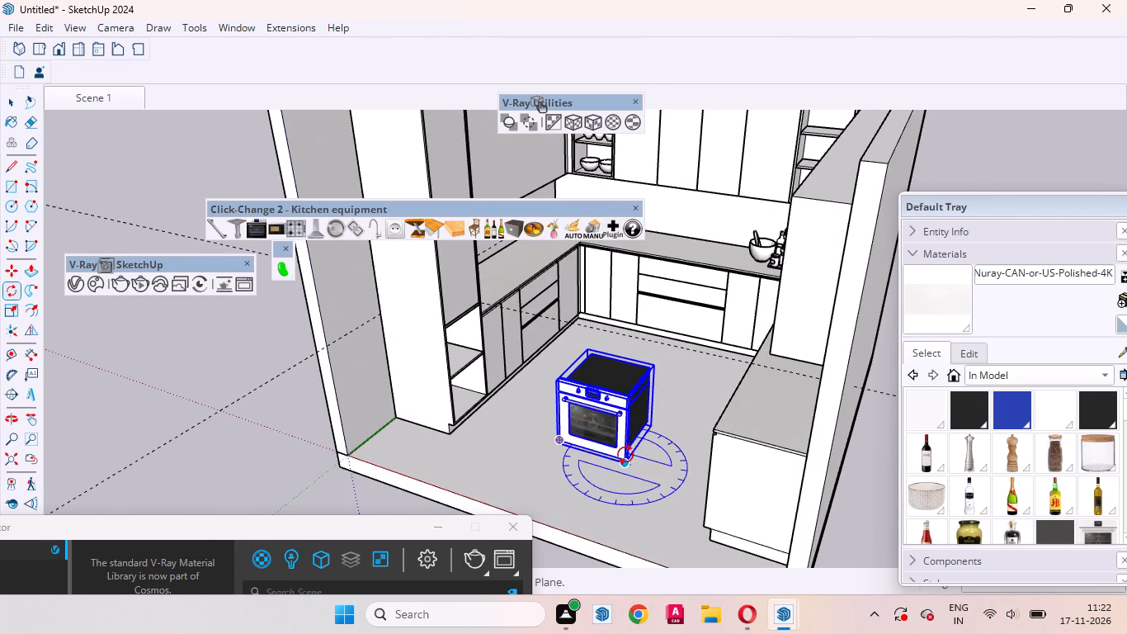
click(625, 457)
click(562, 441)
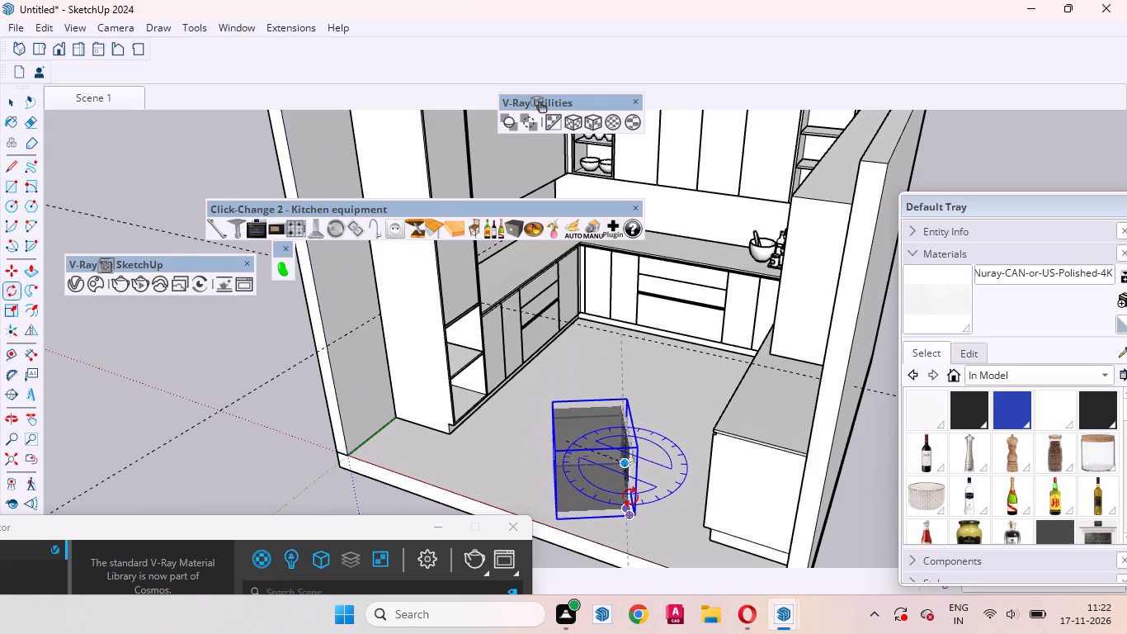
text(90)
key(Return)
key(space)
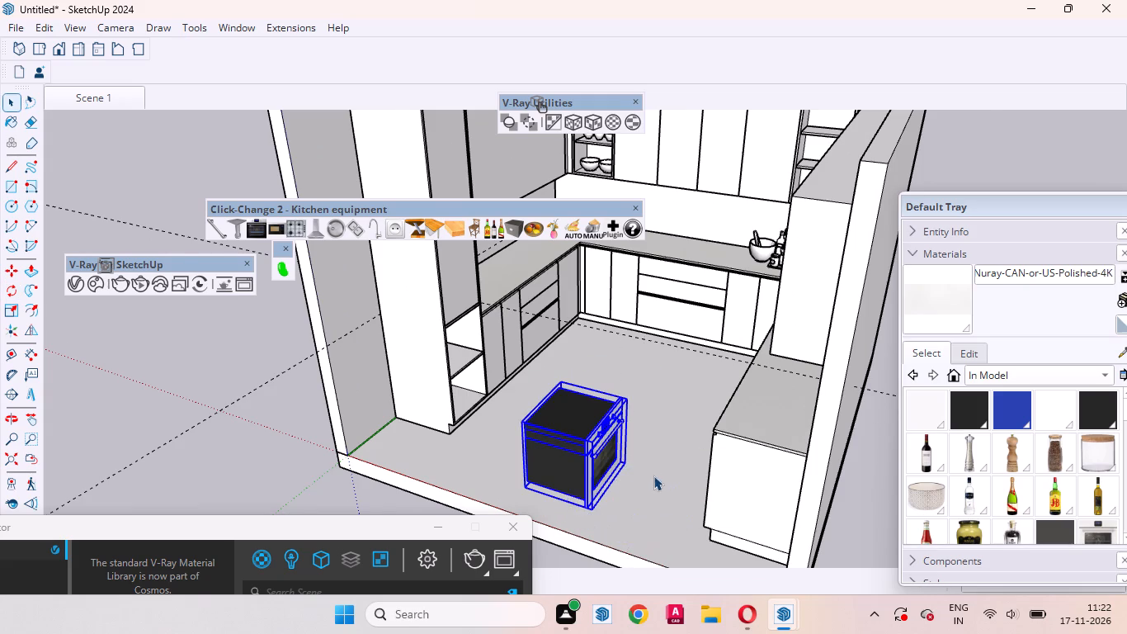
Switch the rotated oven to the version with a black front.
middle_drag(627, 479, 537, 451)
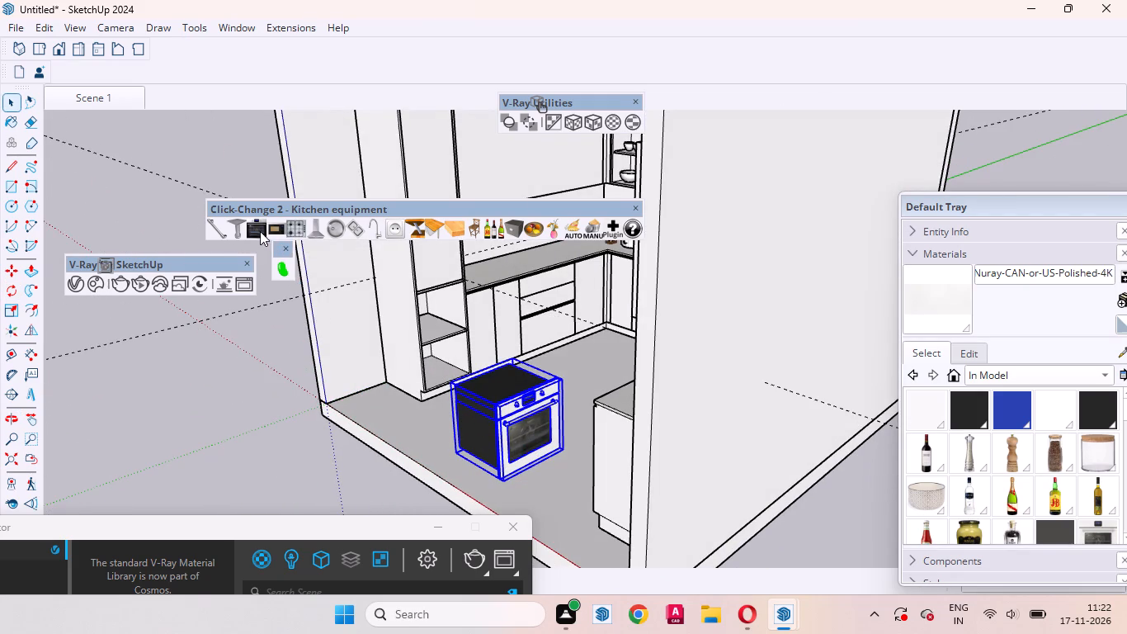
click(256, 229)
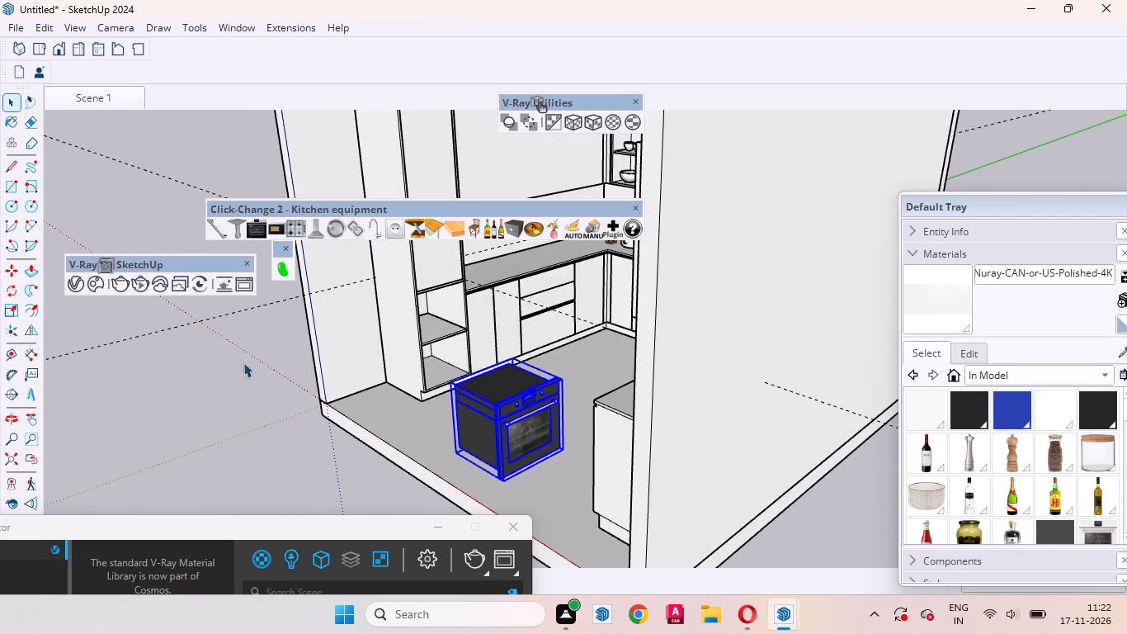
Scale the black-front oven down uniformly, to roughly half its size, about its bottom front corner on the floor.
click(190, 408)
scroll(526, 438, up, 2)
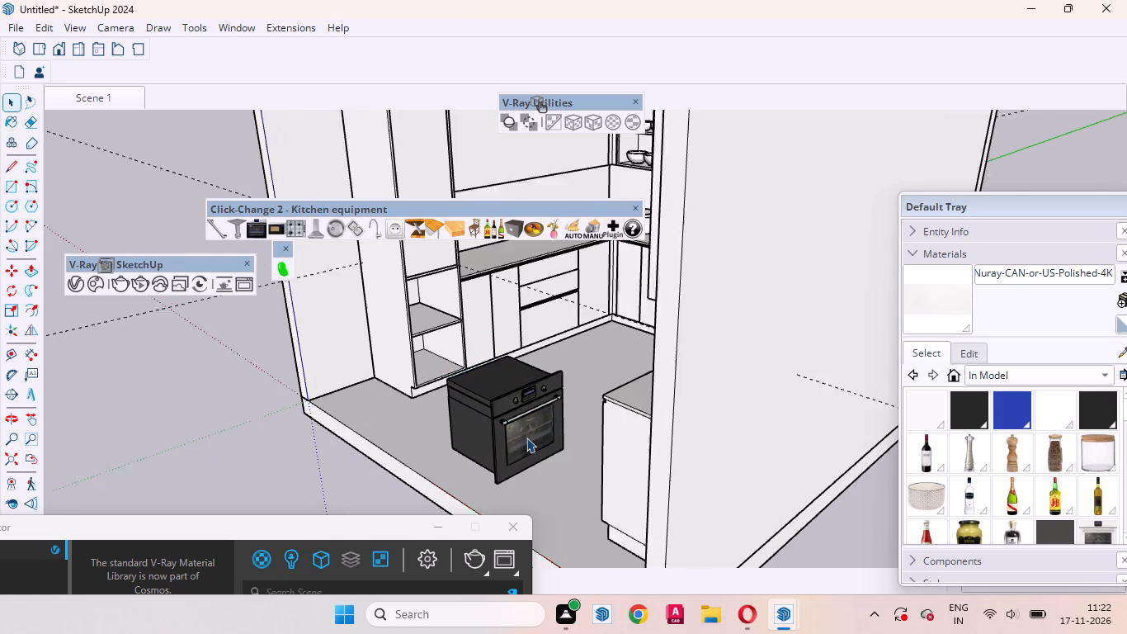
scroll(526, 438, up, 2)
scroll(528, 431, down, 4)
middle_drag(545, 449, 563, 410)
click(532, 400)
key(s)
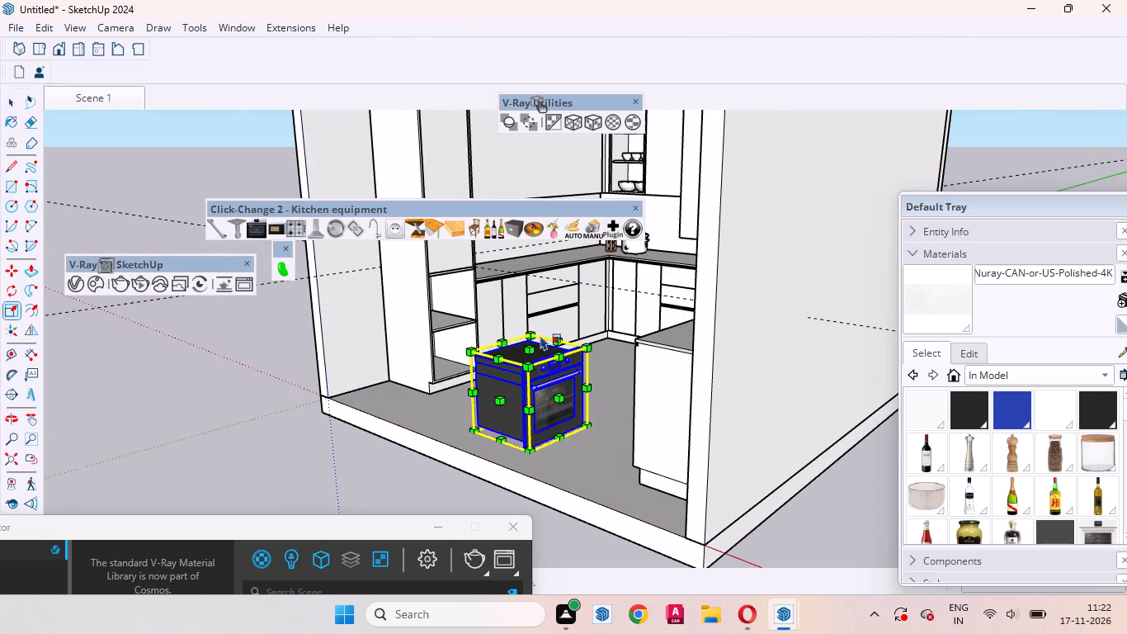
drag(533, 328, 533, 404)
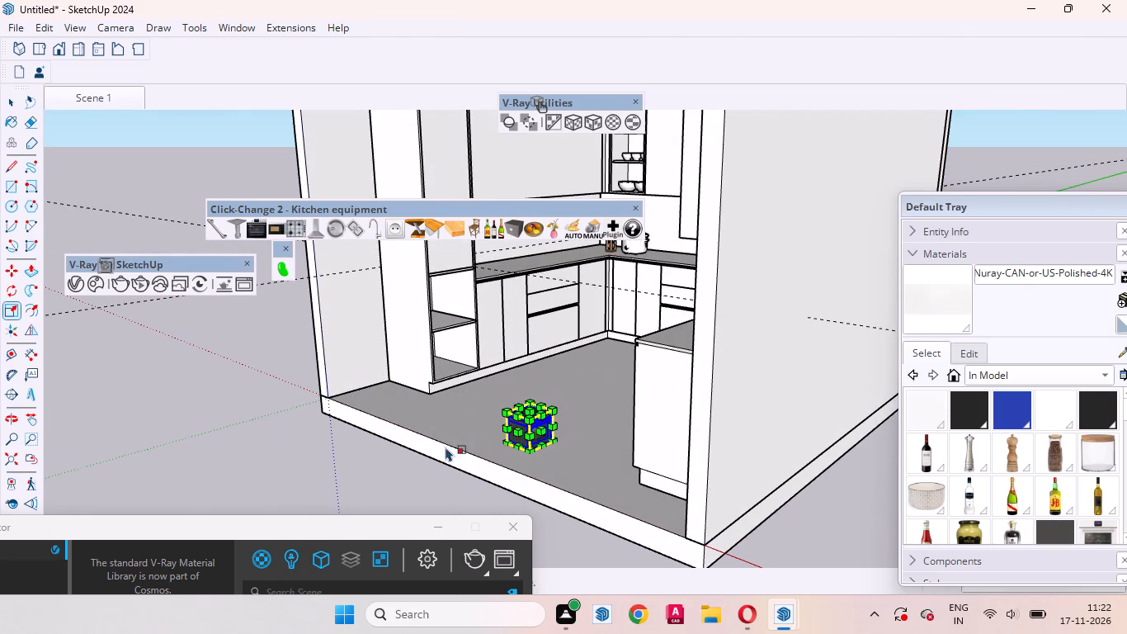
key(space)
Enlarge the shrunken oven uniformly from a top corner until it is close to the tall unit's width.
scroll(538, 420, up, 6)
middle_drag(547, 420, 355, 611)
scroll(702, 362, down, 9)
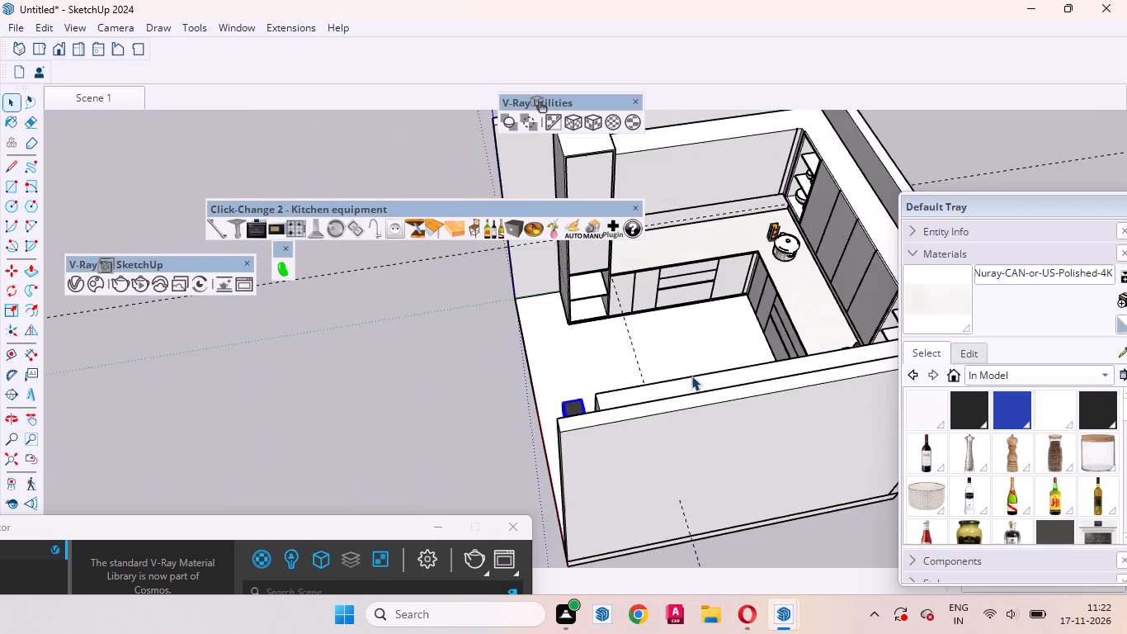
scroll(593, 368, up, 6)
middle_drag(609, 389, 569, 480)
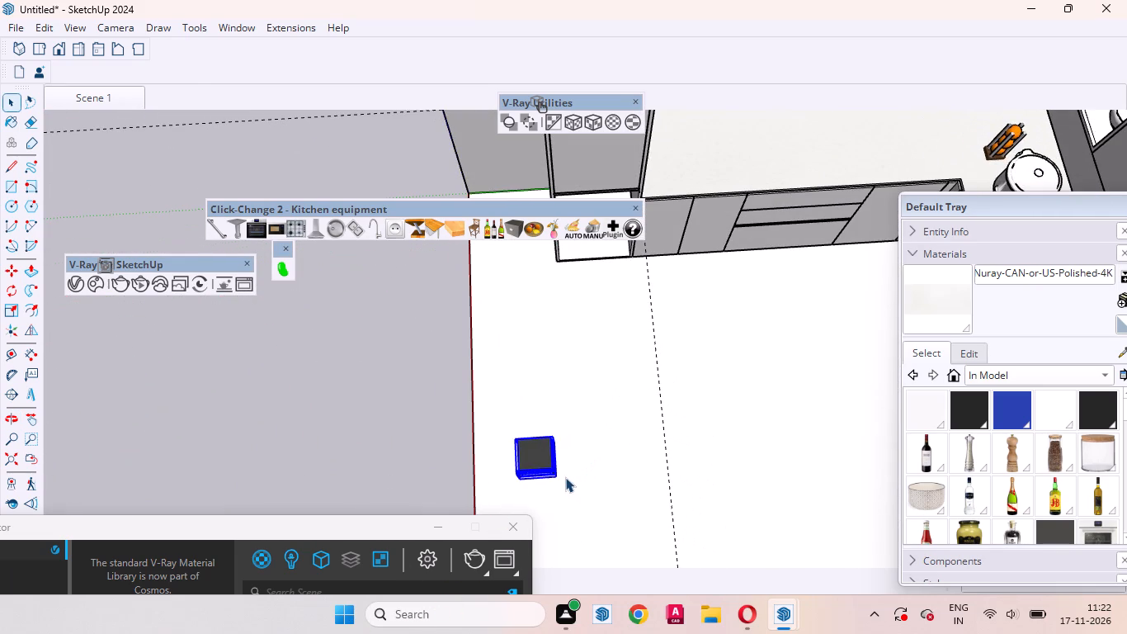
key(s)
drag(556, 436, 594, 409)
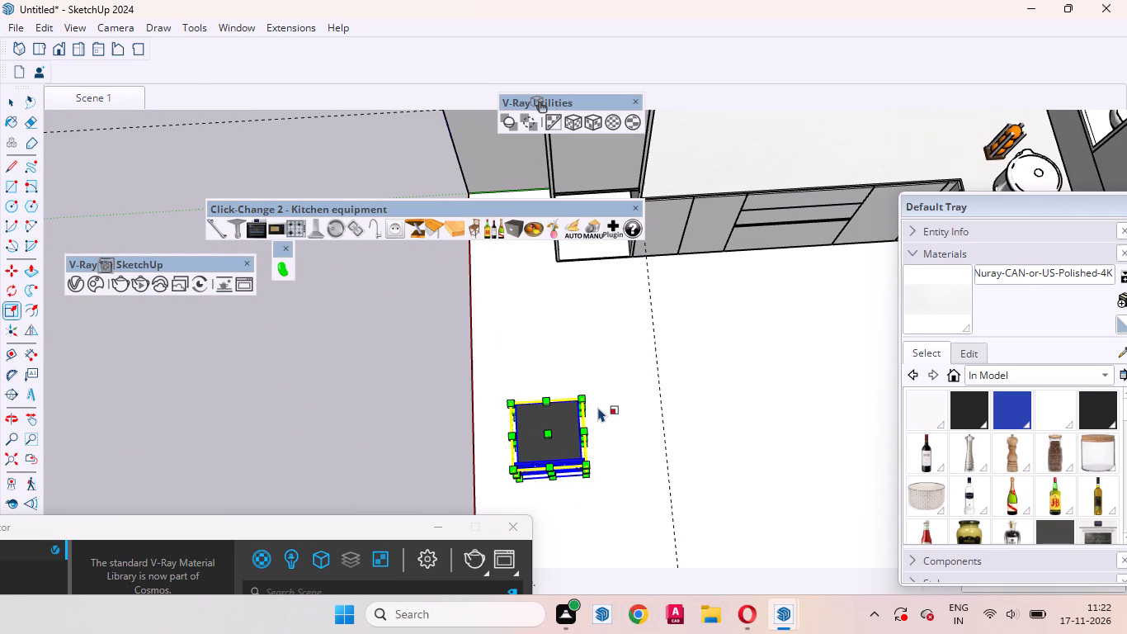
drag(598, 407, 611, 398)
drag(585, 401, 601, 386)
key(space)
click(388, 413)
Move the oven across the floor to the front of the tall unit's lowest open compartment.
click(561, 426)
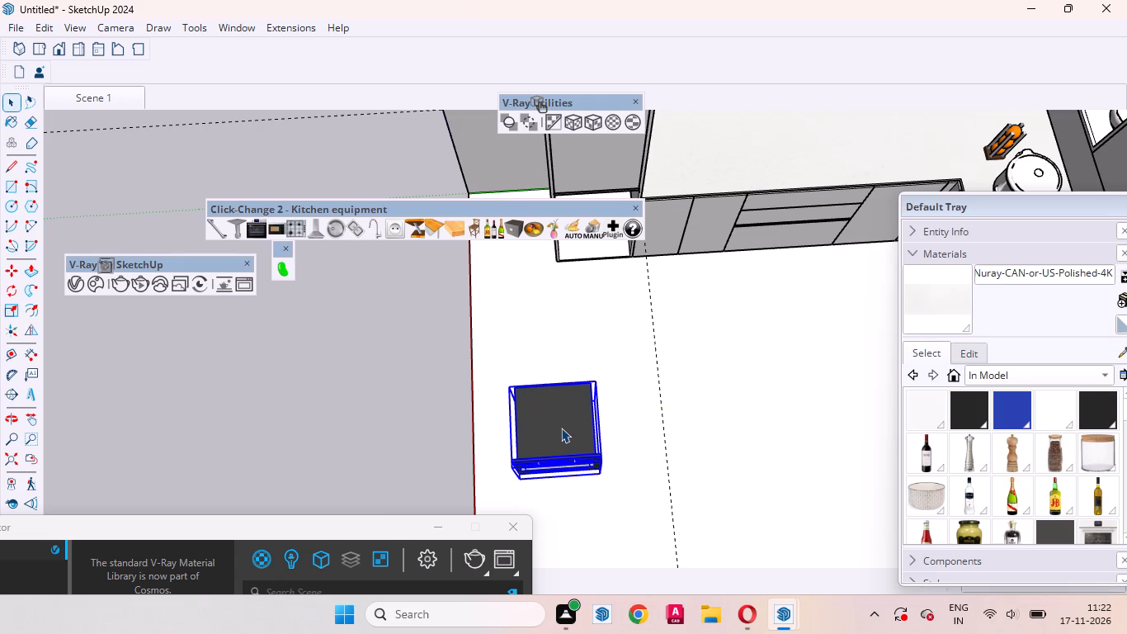
key(m)
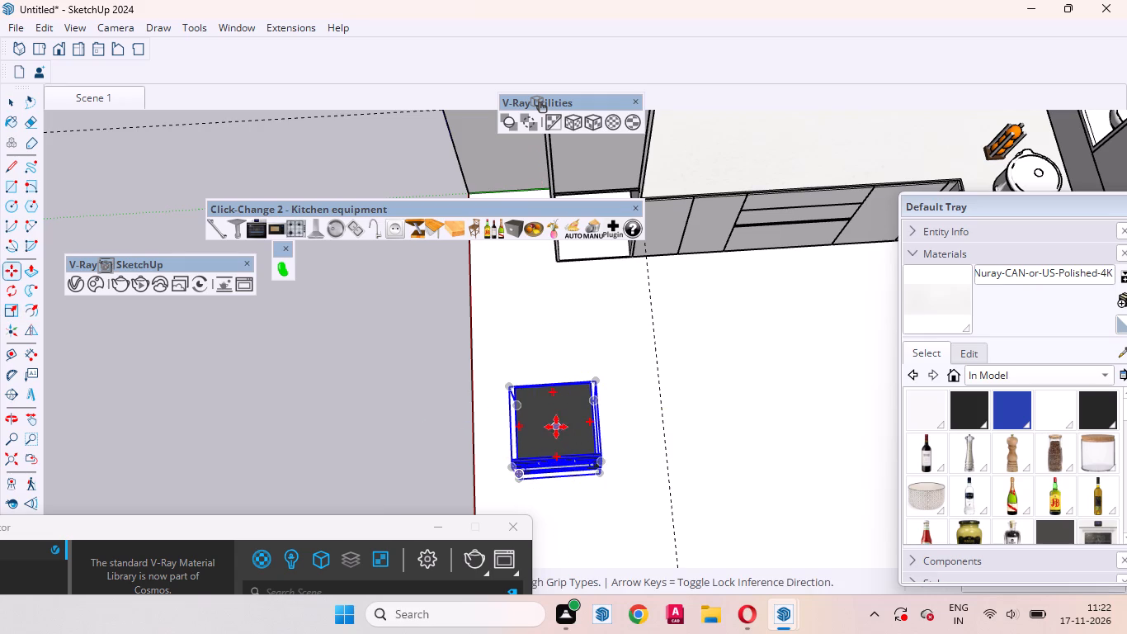
click(556, 427)
scroll(617, 432, down, 6)
scroll(623, 361, up, 5)
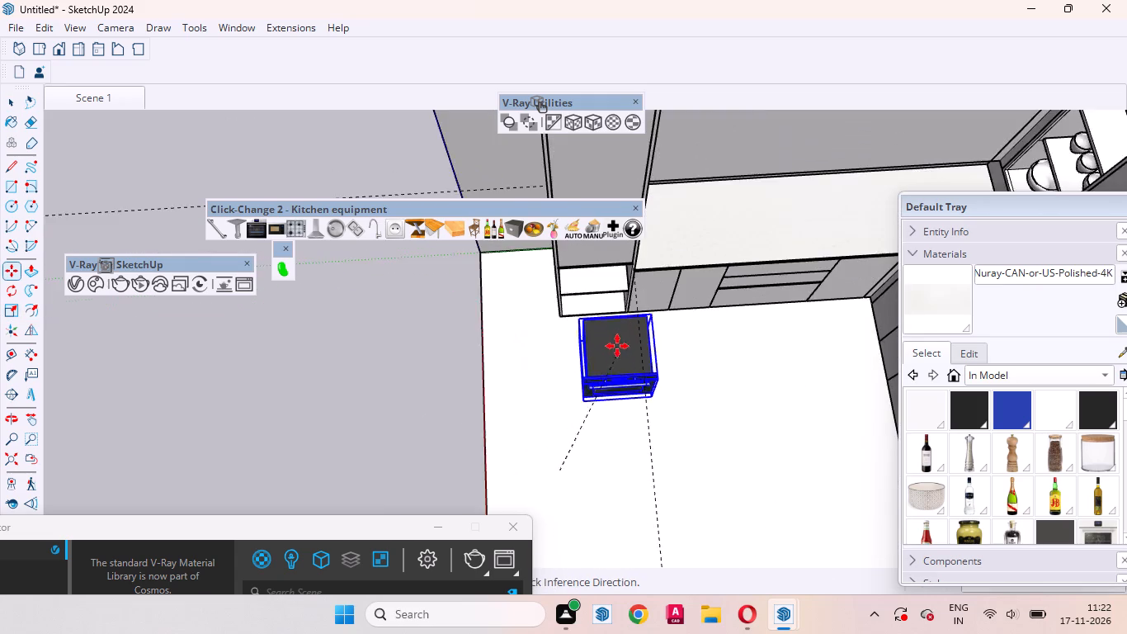
scroll(617, 346, up, 6)
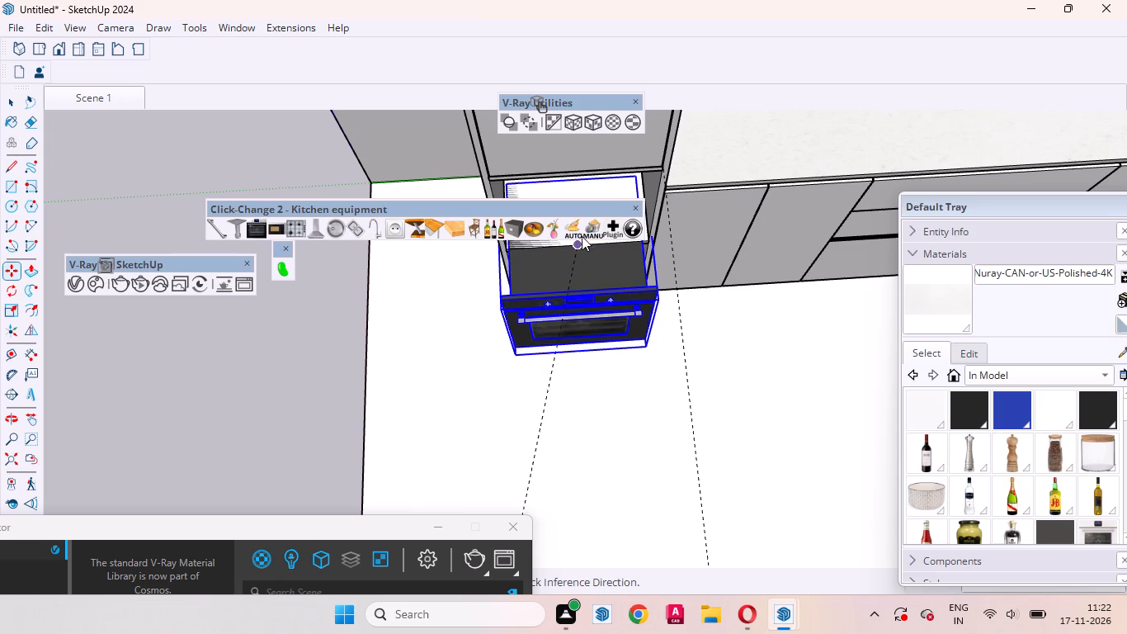
click(584, 254)
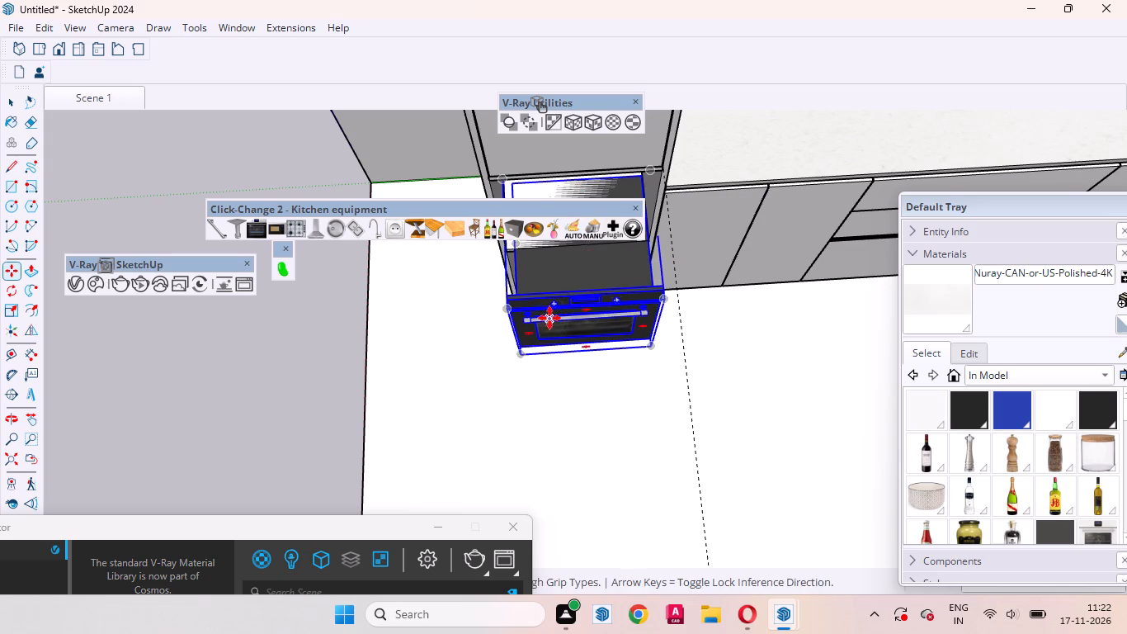
Scale the oven down slightly and uniformly so it suits the lowest compartment of the tall unit.
middle_drag(549, 318, 825, 122)
scroll(563, 440, down, 4)
scroll(572, 308, up, 2)
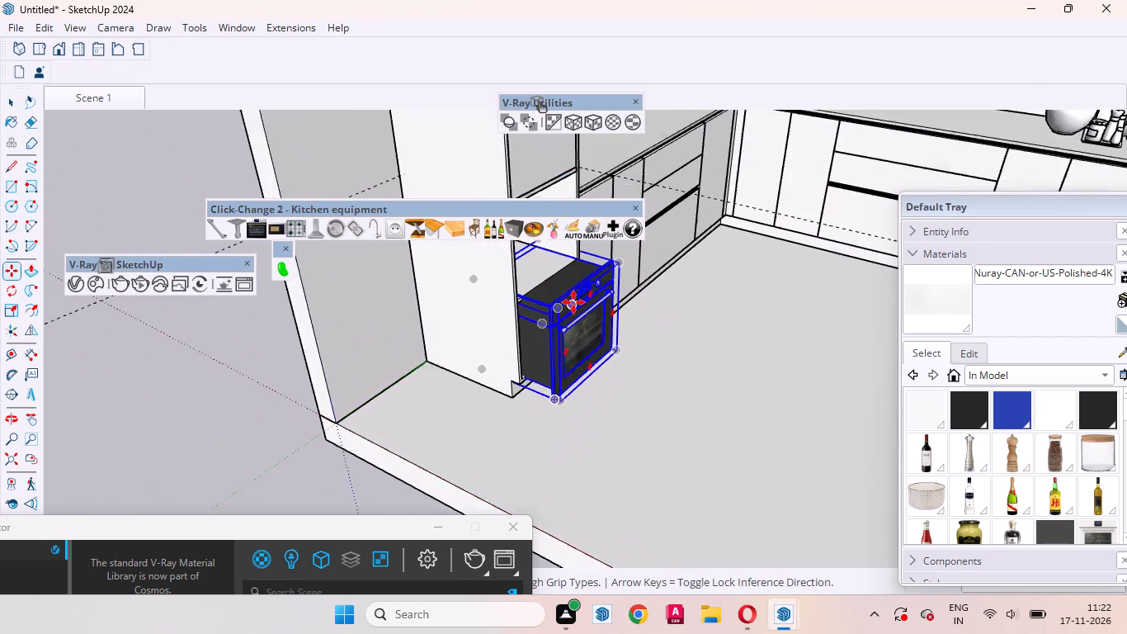
scroll(573, 302, up, 6)
middle_drag(539, 329, 540, 187)
scroll(521, 532, down, 2)
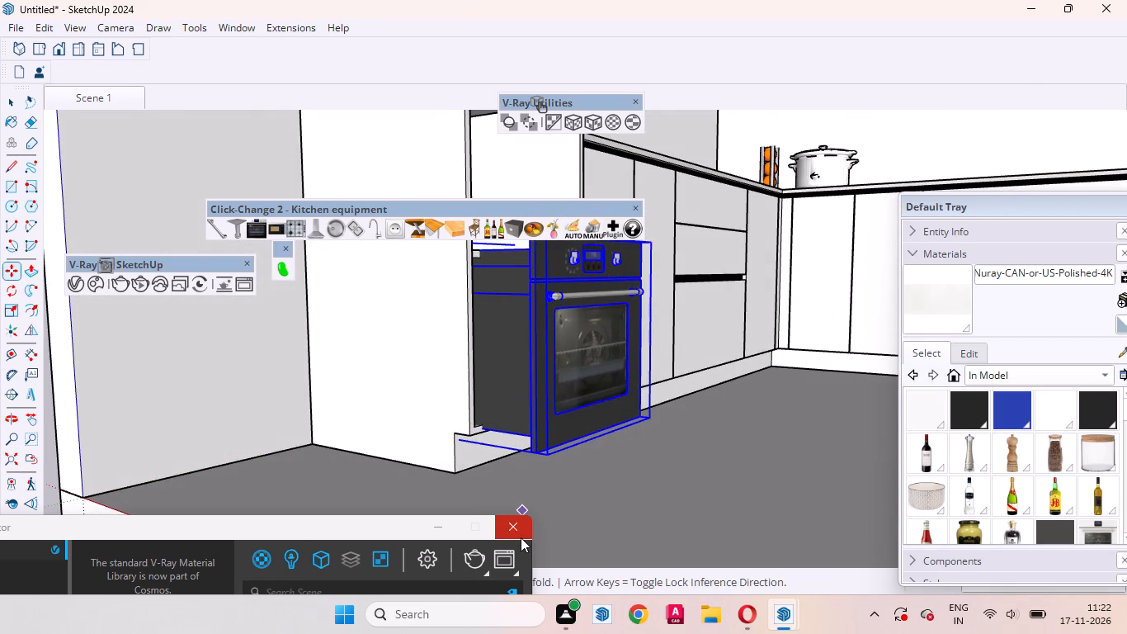
scroll(521, 537, down, 1)
key(s)
scroll(551, 513, down, 3)
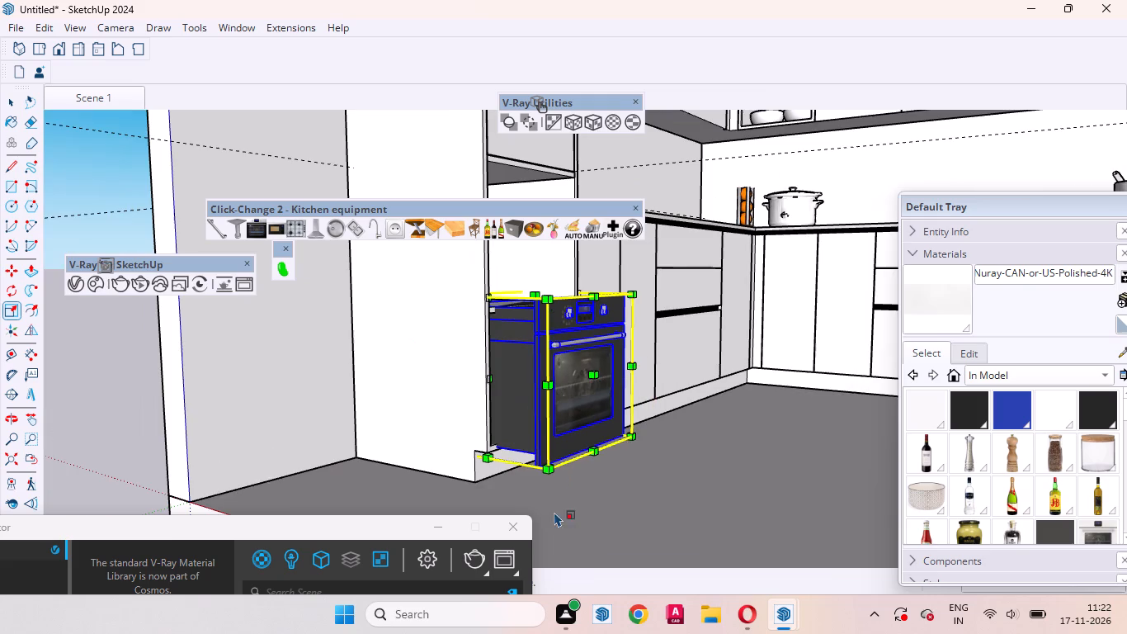
drag(639, 290, 612, 318)
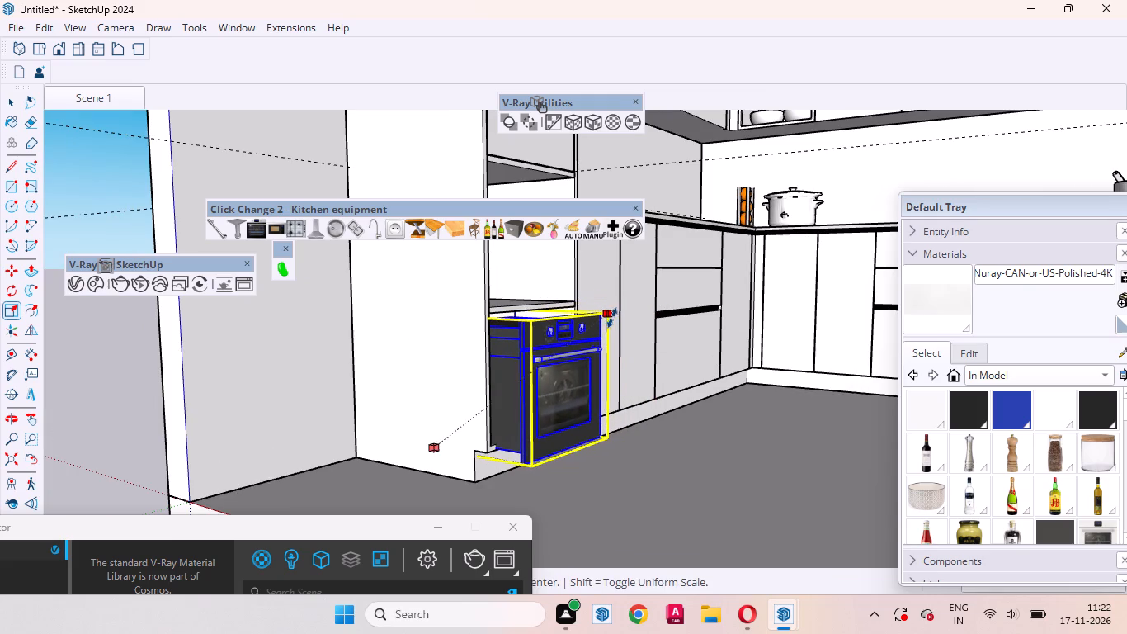
drag(612, 318, 605, 319)
key(space)
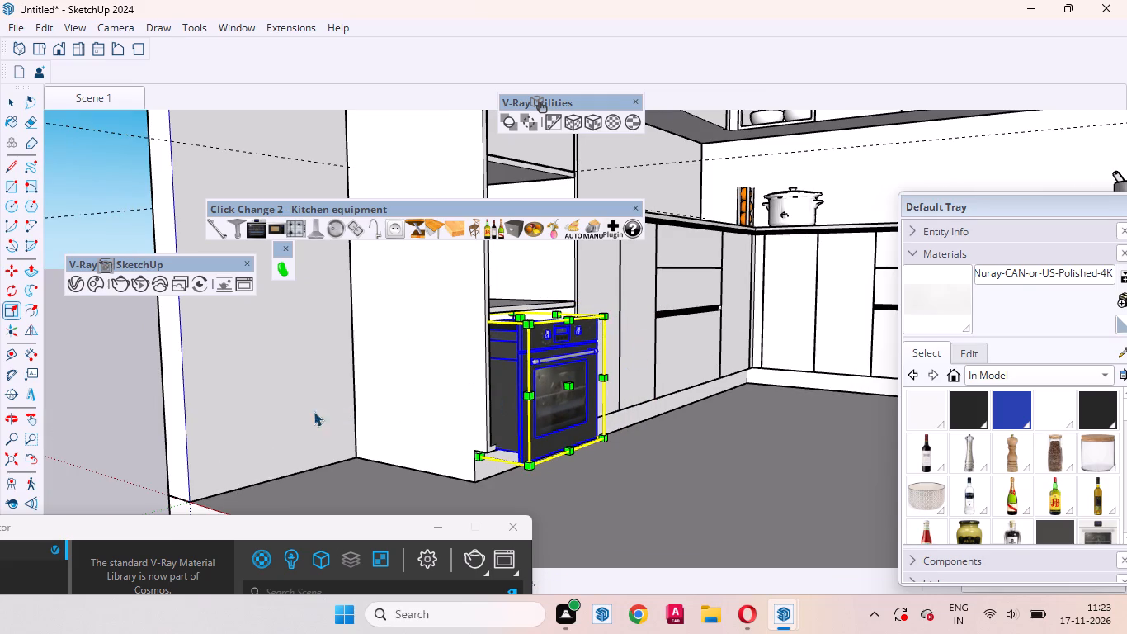
Raise the oven to the tall unit's bottom panel and push it back into the lowest compartment.
scroll(588, 405, up, 3)
key(m)
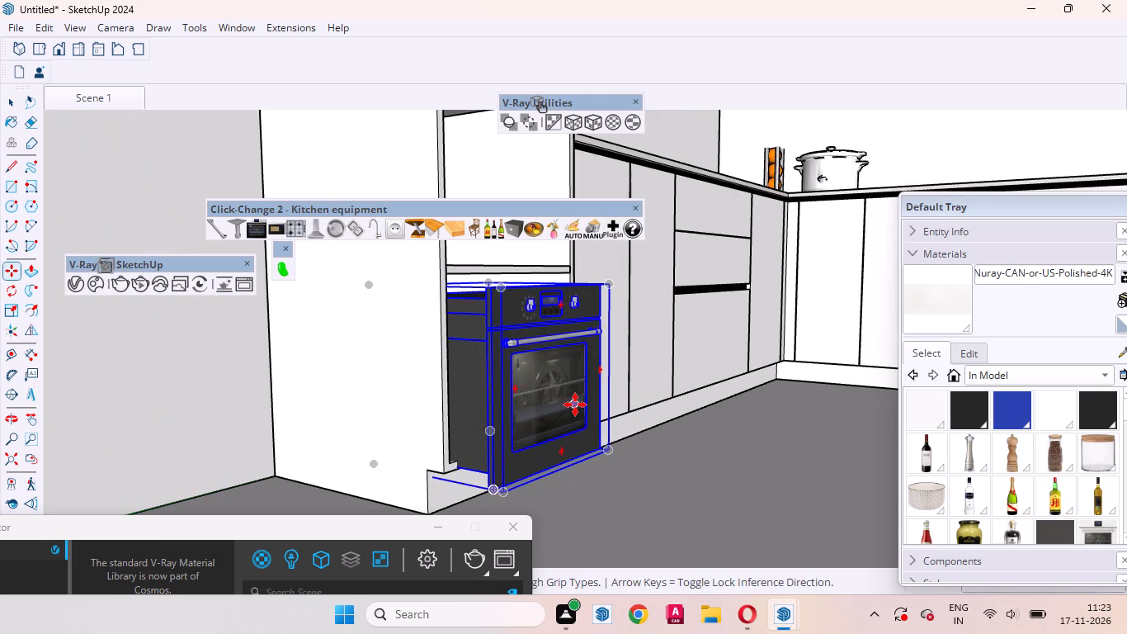
click(575, 405)
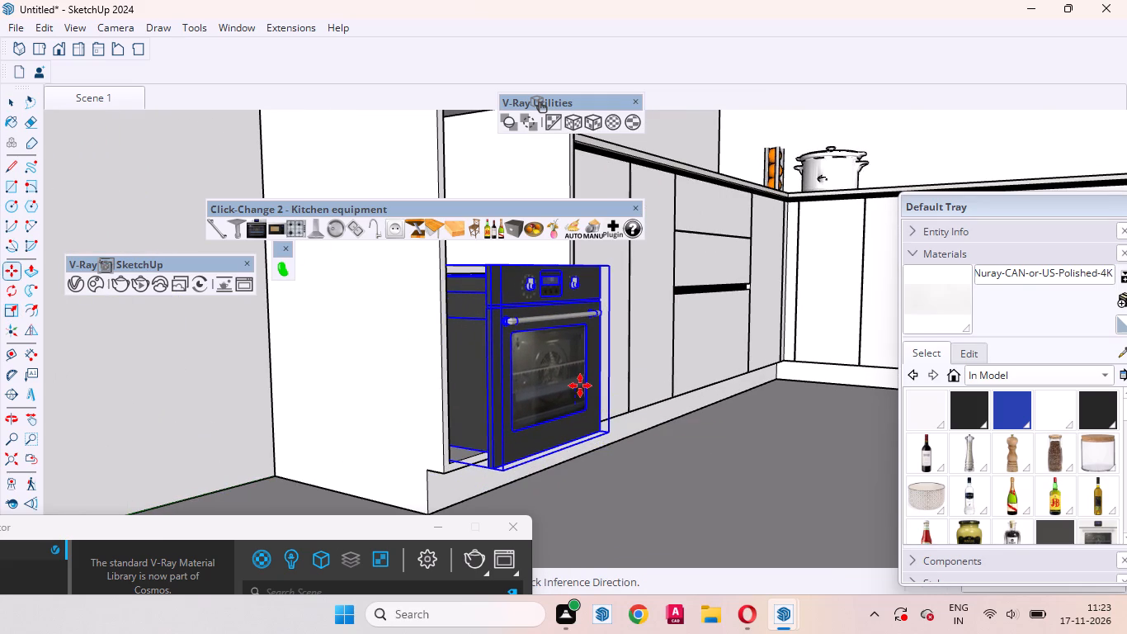
click(580, 386)
click(580, 386)
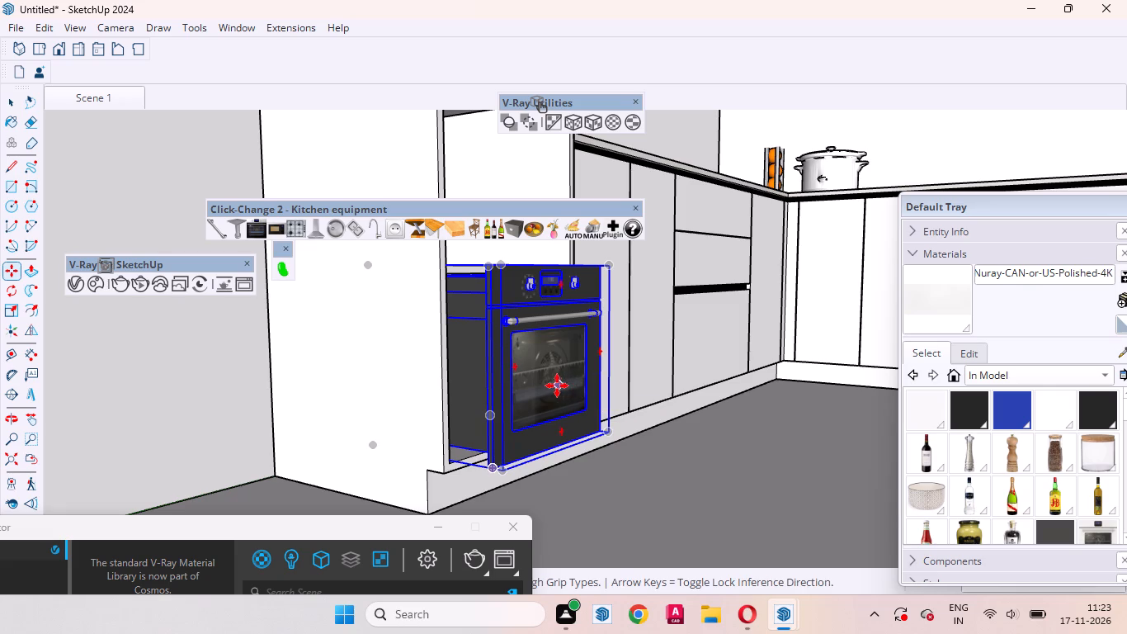
click(685, 535)
click(623, 518)
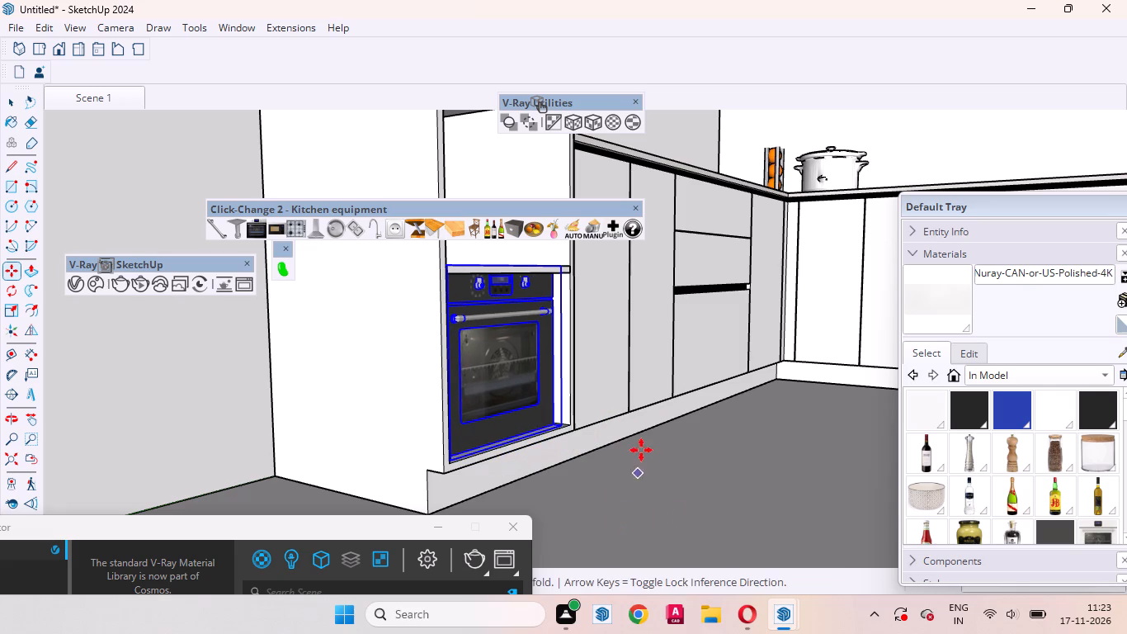
Shift the oven sideways toward the middle of the compartment and bring it forward to the unit's front edge.
middle_drag(626, 479, 445, 474)
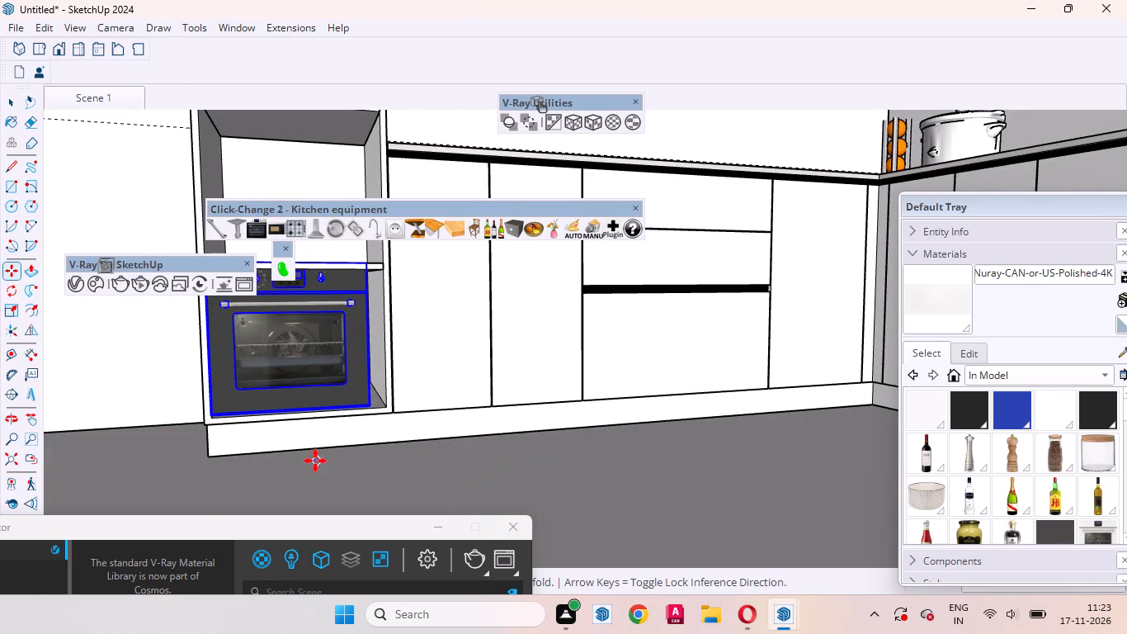
click(306, 485)
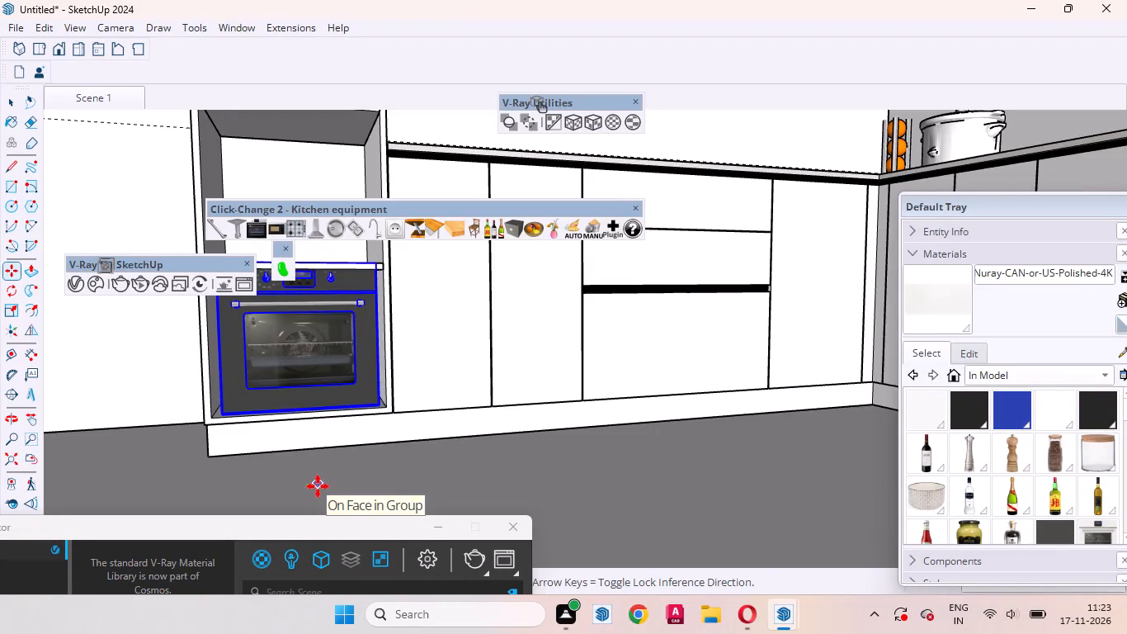
click(318, 486)
scroll(316, 449, up, 3)
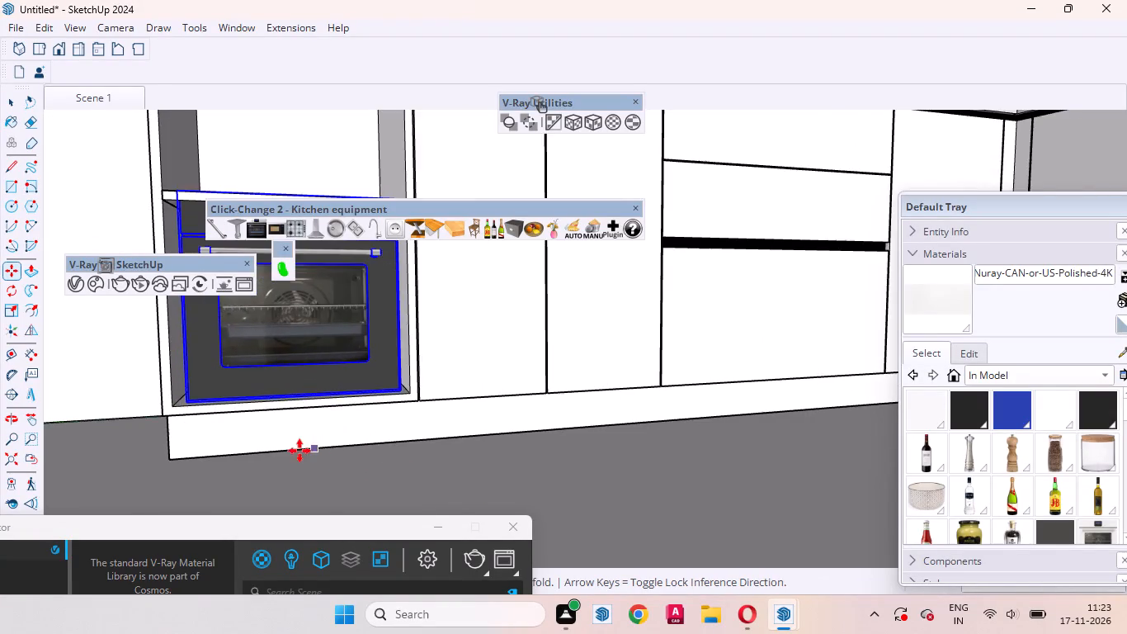
scroll(299, 451, up, 3)
middle_drag(320, 474, 576, 494)
click(588, 500)
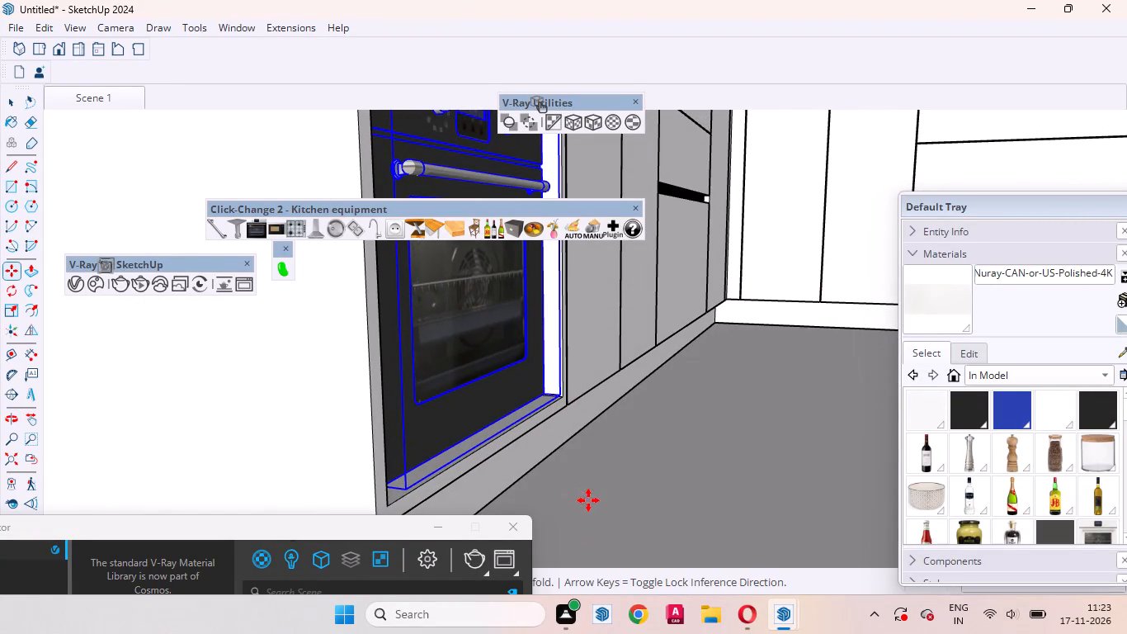
click(602, 511)
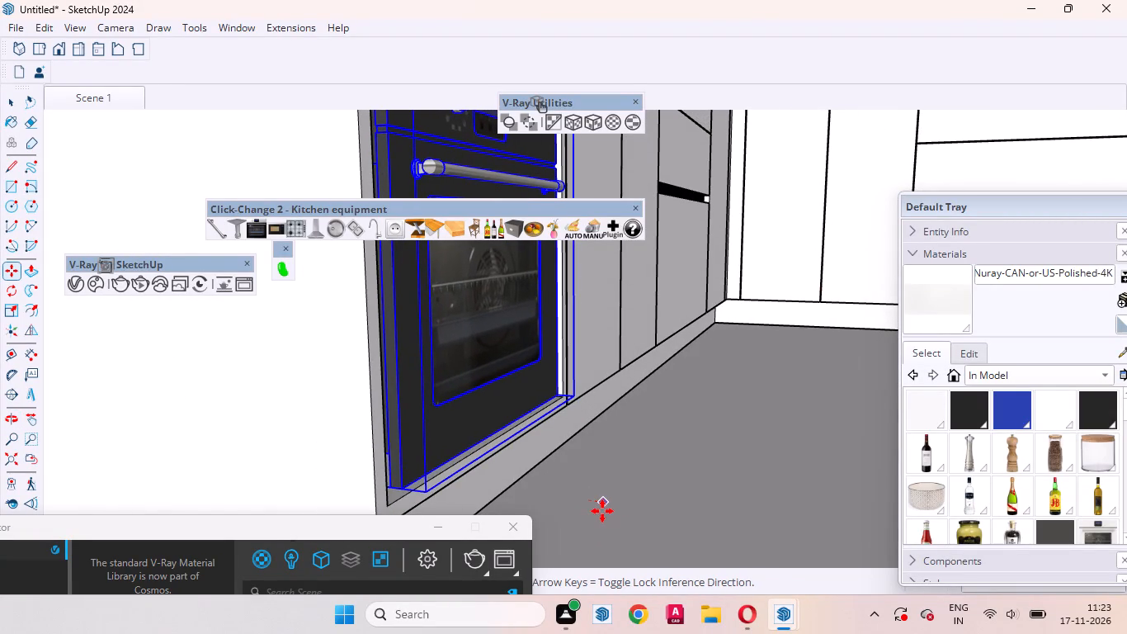
Stretch the oven's width to the tall unit's side panel nearest the open floor end.
middle_drag(619, 509, 289, 537)
key(d)
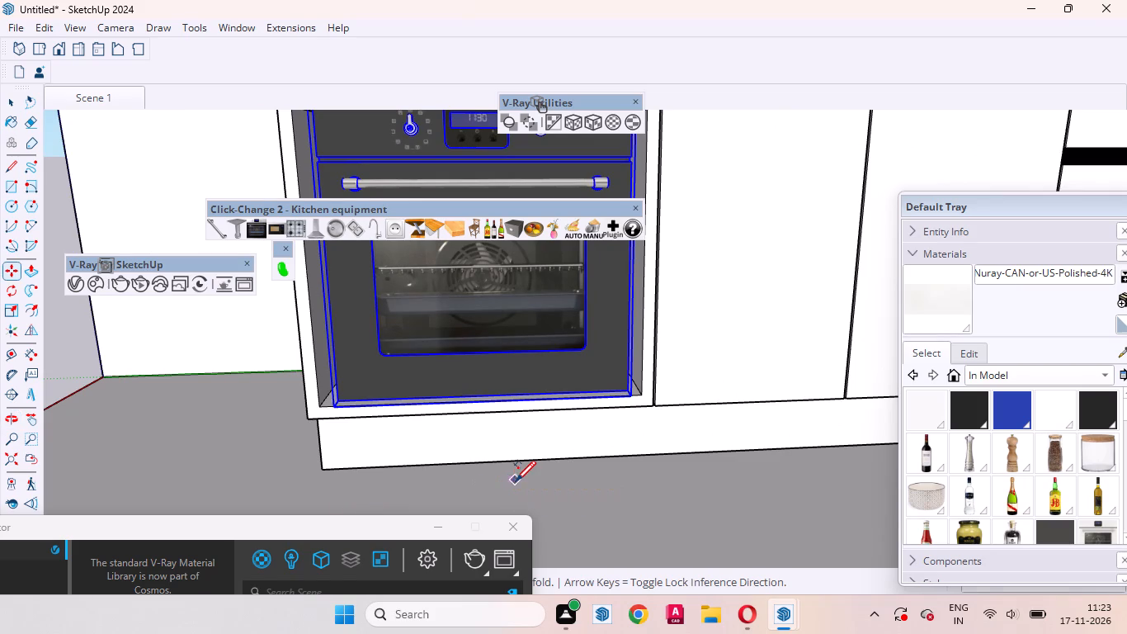
key(space)
click(498, 371)
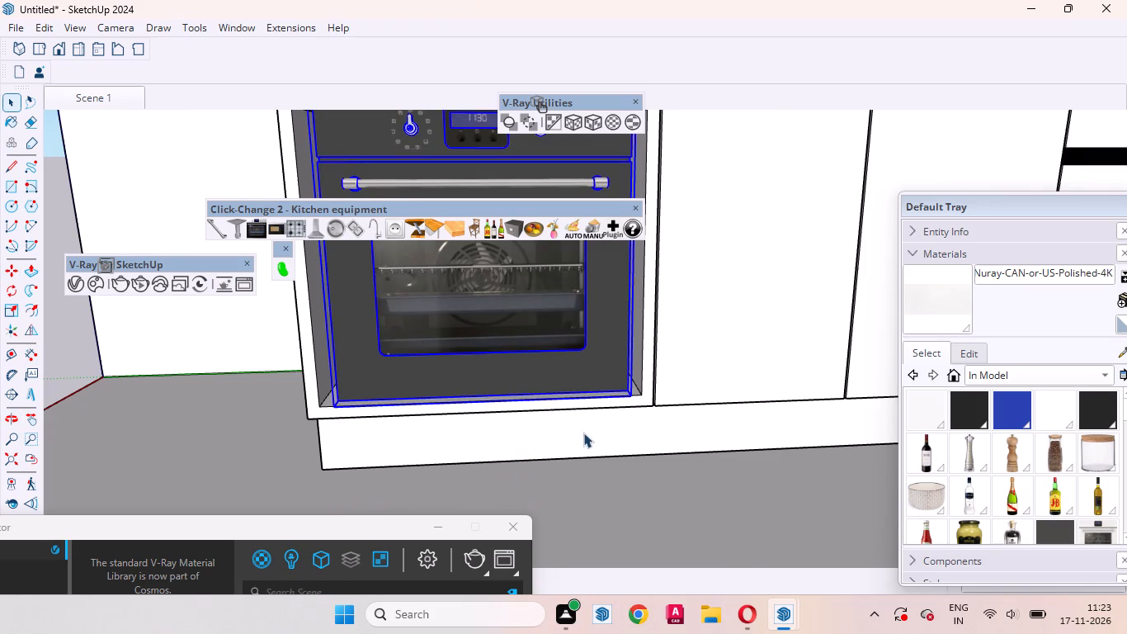
middle_drag(585, 437, 673, 462)
key(s)
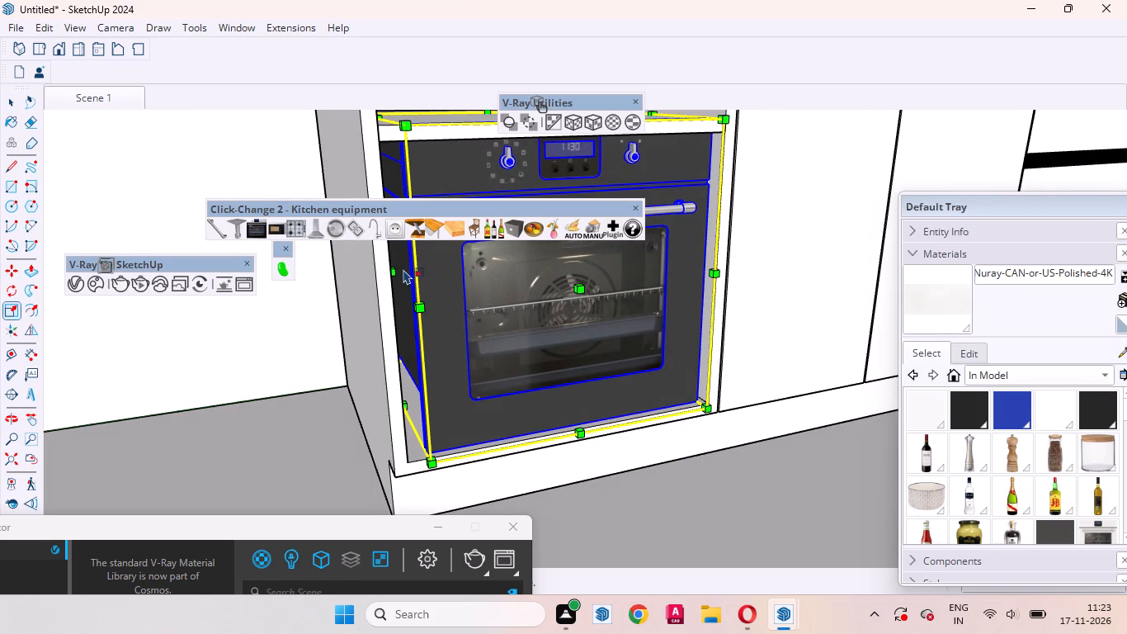
click(394, 268)
click(387, 268)
Stretch the oven's width to the tall unit's other side panel, next to the base cabinets.
middle_drag(573, 321, 534, 326)
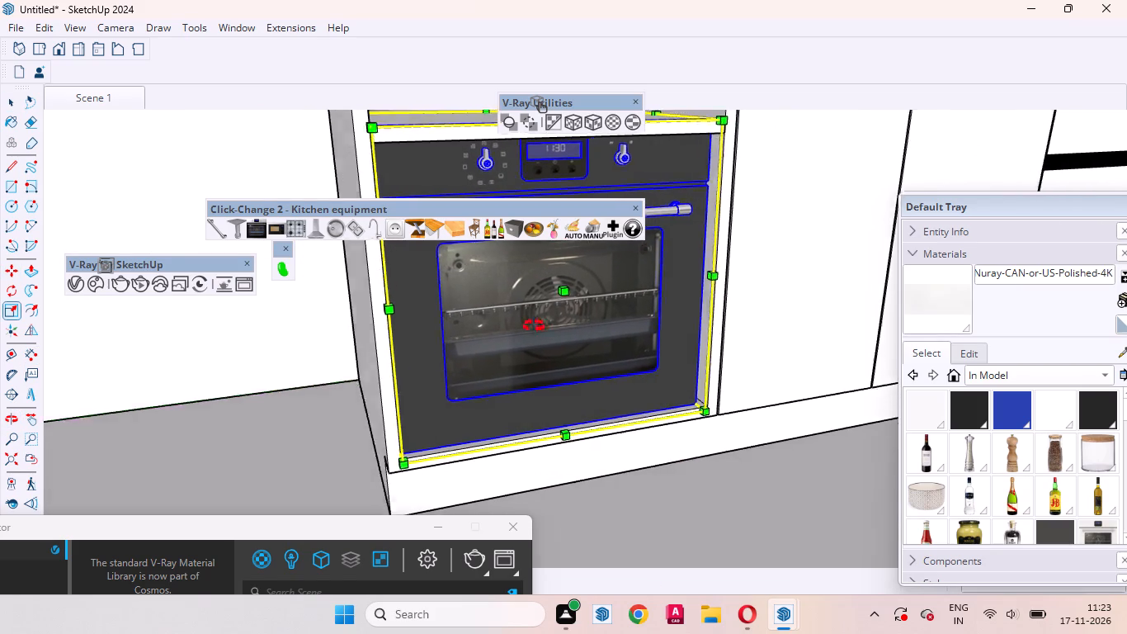
middle_drag(534, 326, 495, 286)
key(s)
scroll(582, 434, down, 2)
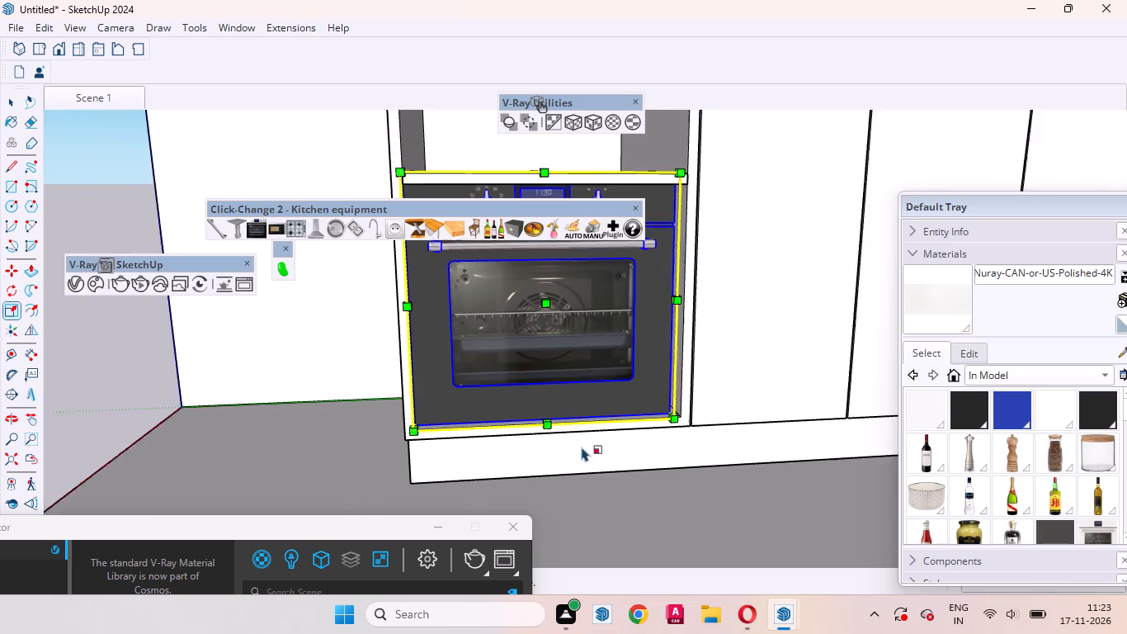
scroll(582, 447, down, 1)
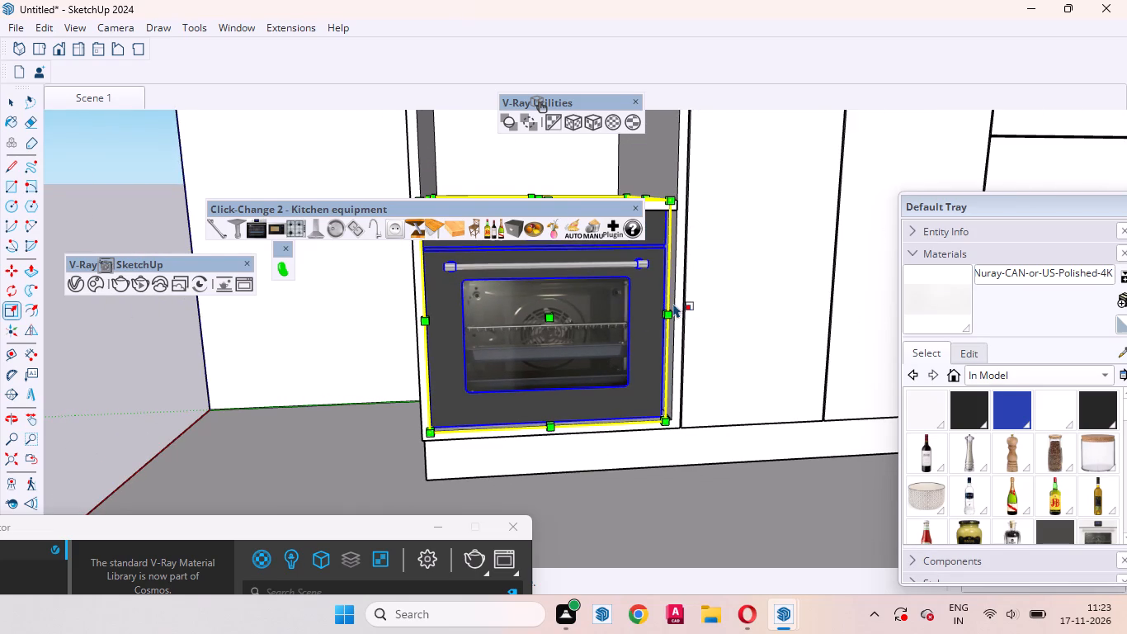
middle_drag(659, 310, 589, 325)
click(633, 304)
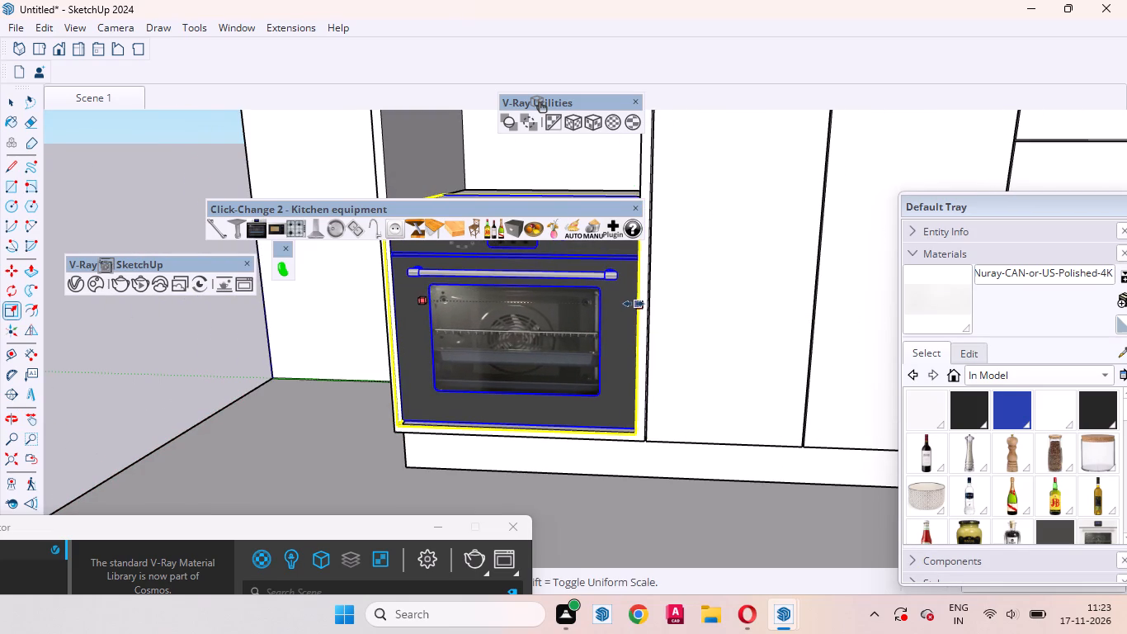
click(634, 303)
Reduce the oven's height from the top so it fits beneath the shelf above it.
scroll(660, 390, down, 7)
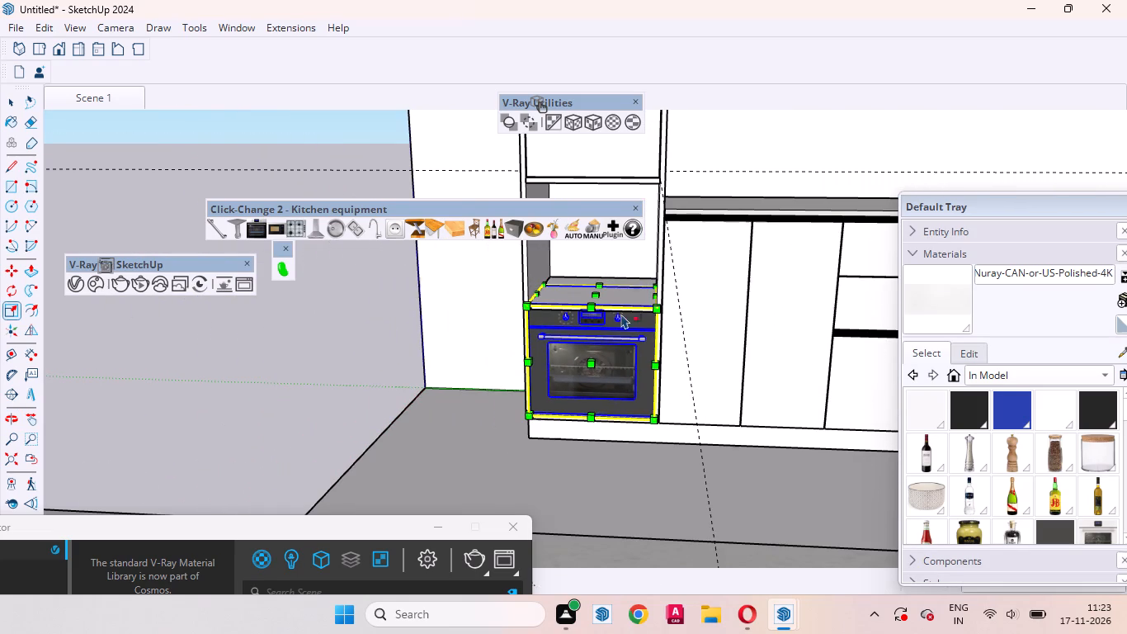
click(597, 291)
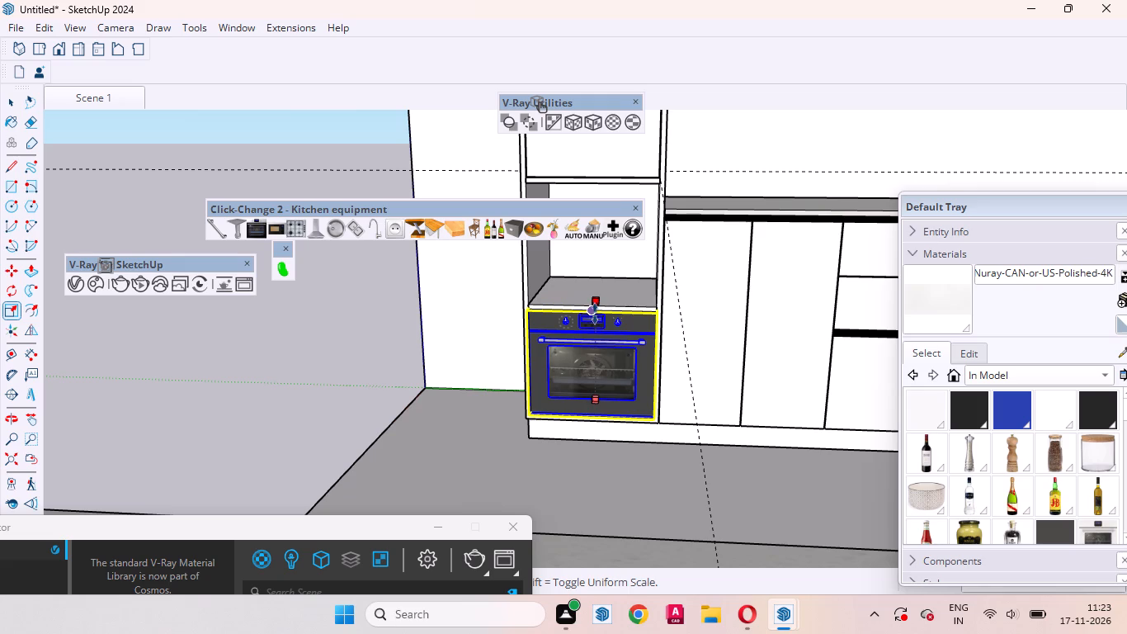
click(595, 315)
key(space)
click(370, 365)
scroll(594, 310, up, 3)
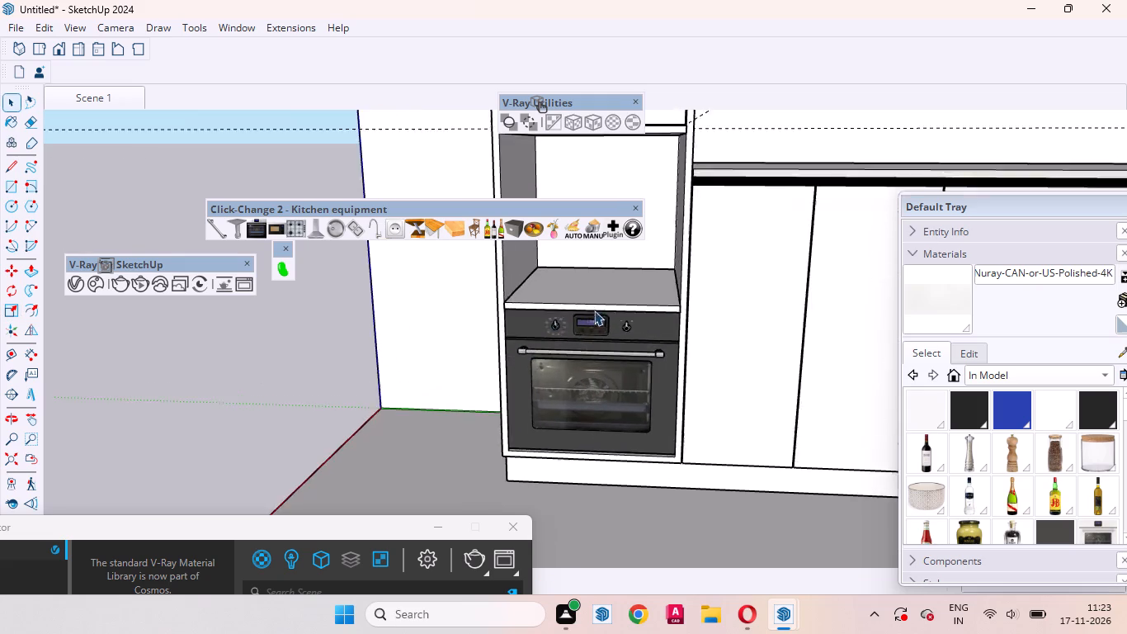
Insert the Click-Change 2 compact oven and place it on the open floor in front of the tall unit.
scroll(594, 310, up, 4)
middle_drag(560, 346, 680, 288)
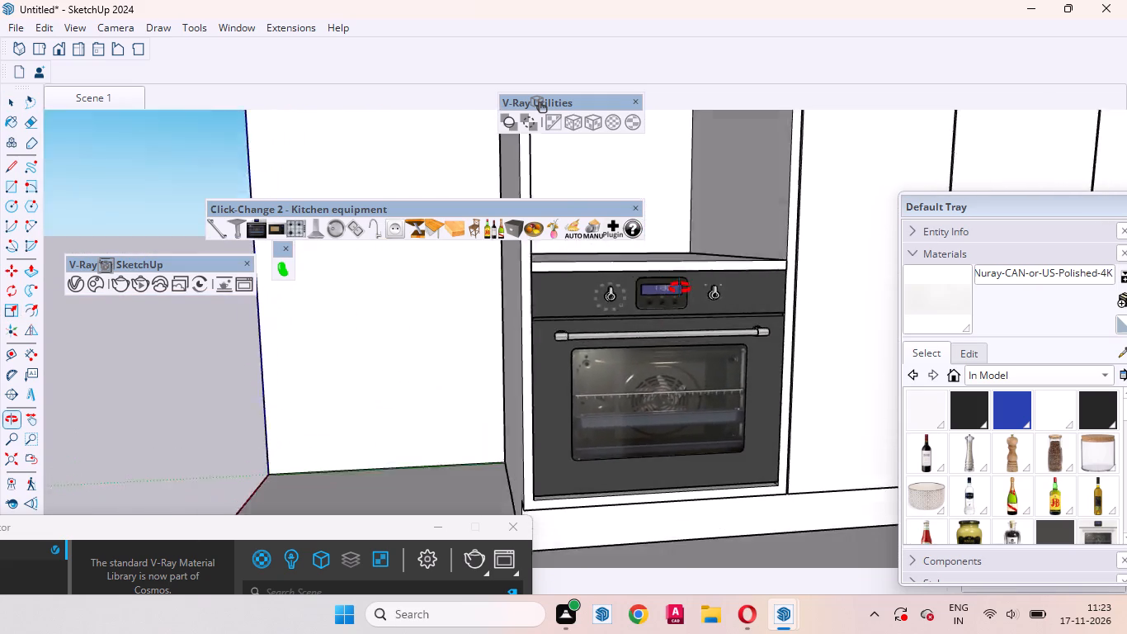
middle_drag(680, 288, 773, 368)
scroll(634, 394, down, 15)
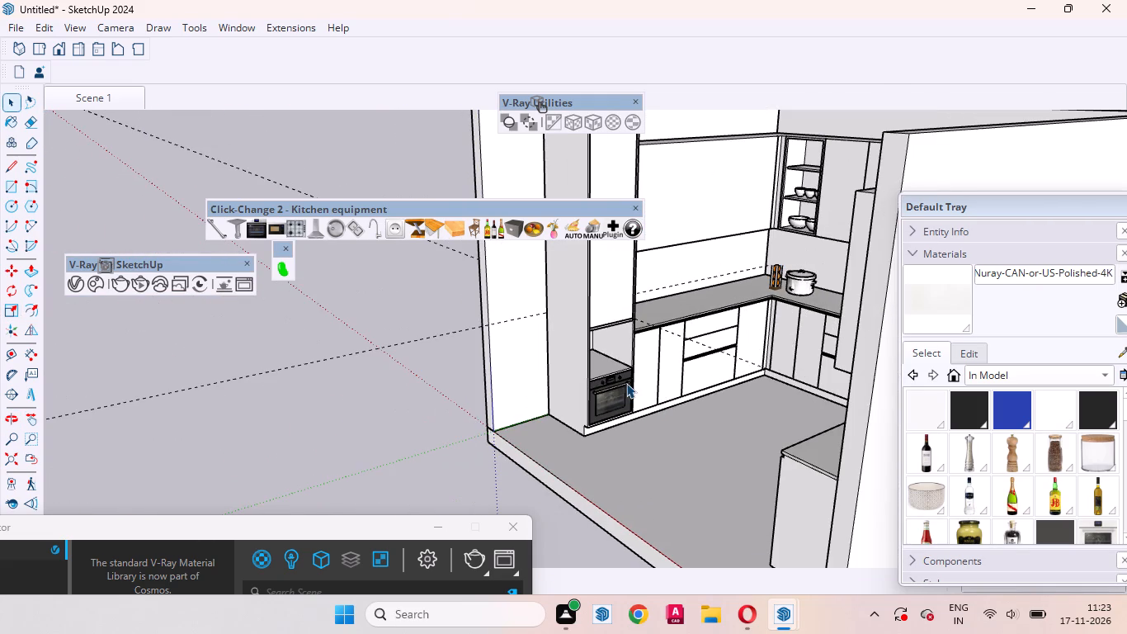
click(276, 229)
scroll(527, 460, up, 4)
scroll(471, 448, down, 4)
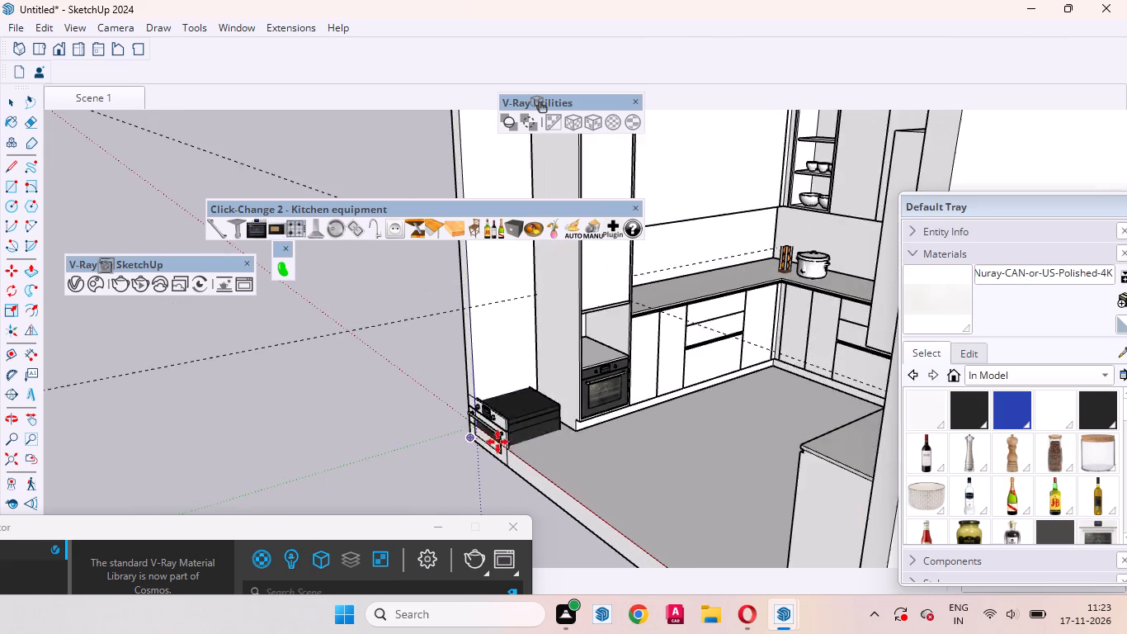
scroll(519, 452, down, 2)
middle_drag(577, 469, 700, 509)
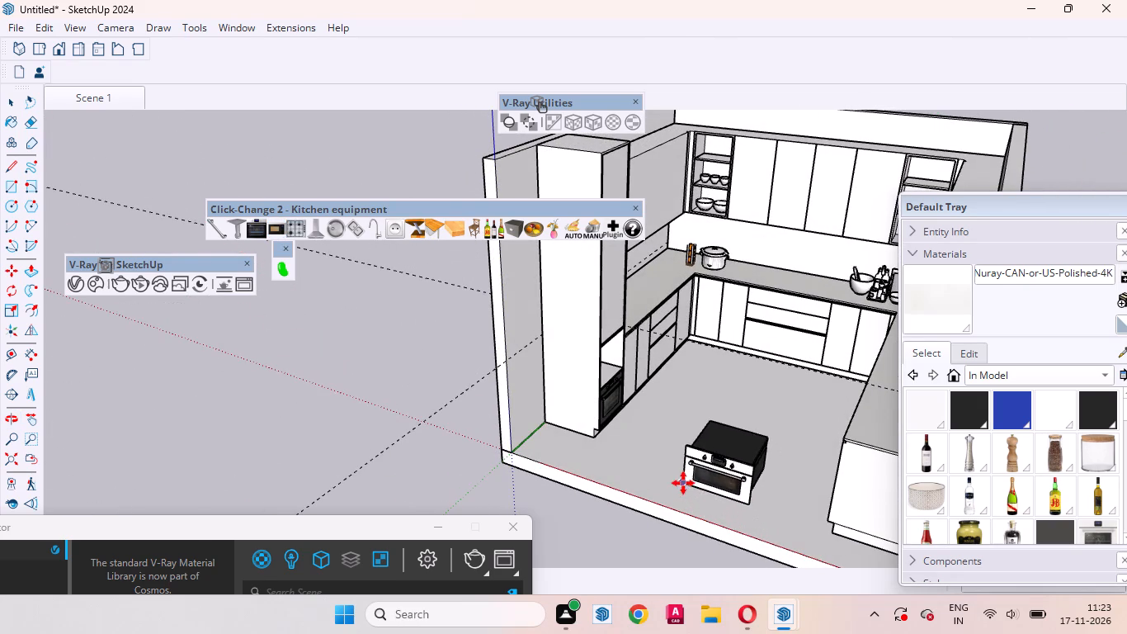
click(683, 483)
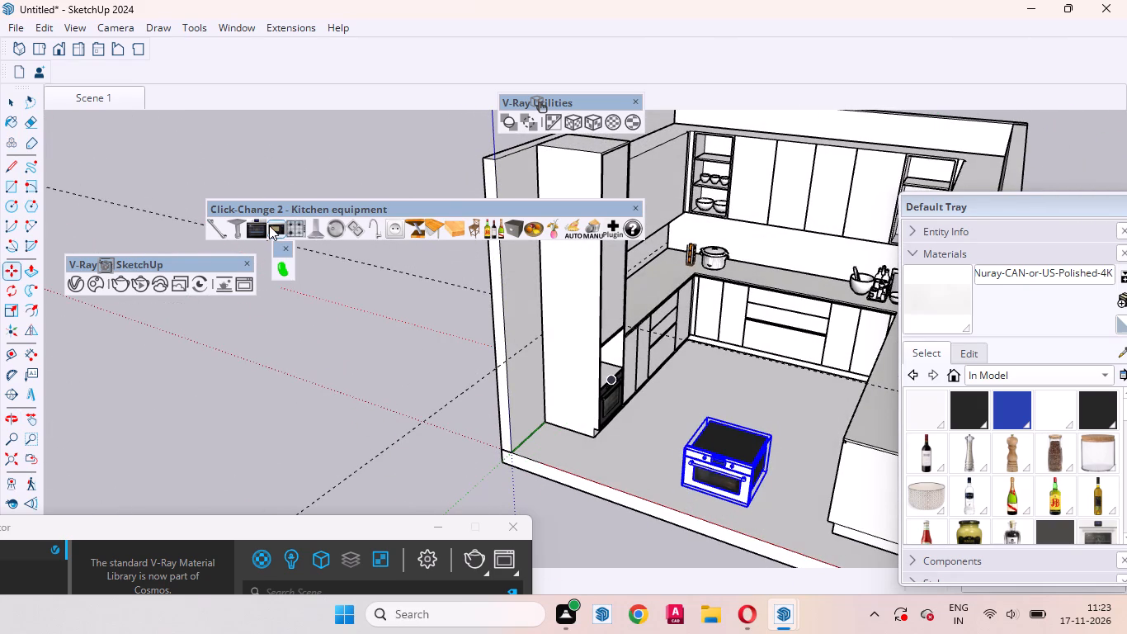
Switch the inserted compact oven to its all-black version.
click(269, 225)
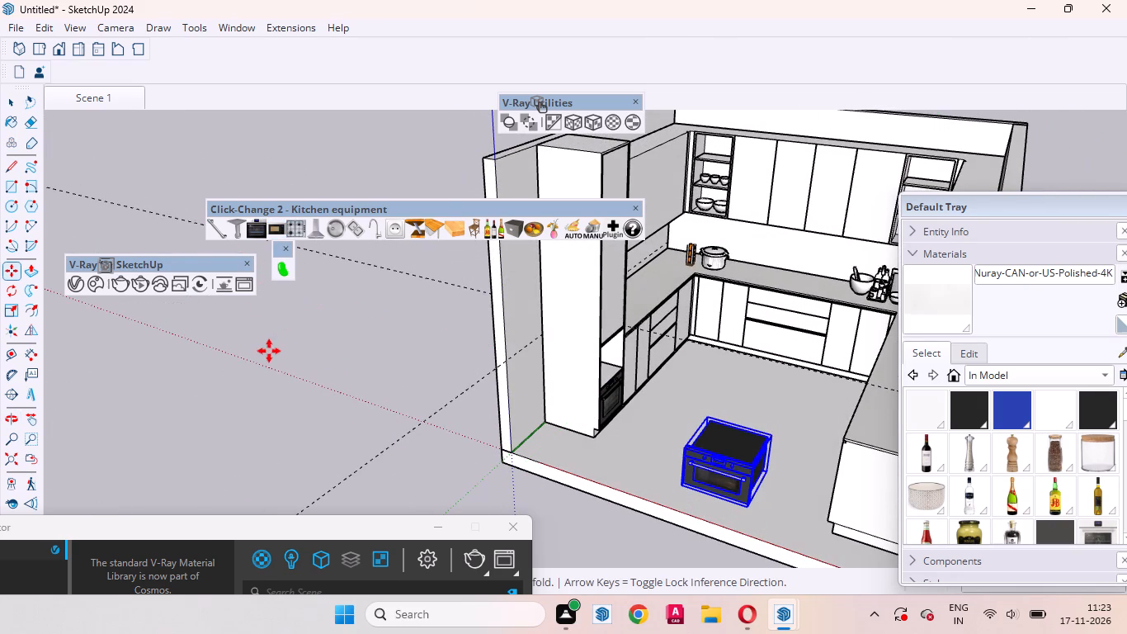
click(269, 351)
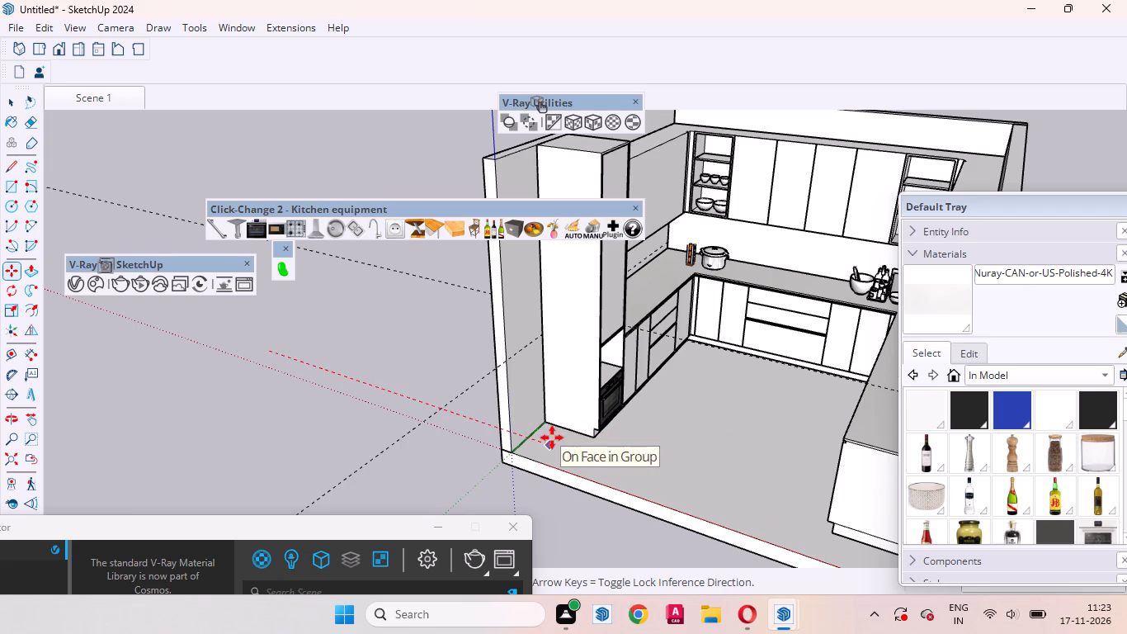
key(ctrl+z)
key(space)
Rotate the compact oven 90° on the floor about its front bottom corner so it faces the same way as the built-in oven.
scroll(643, 383, down, 5)
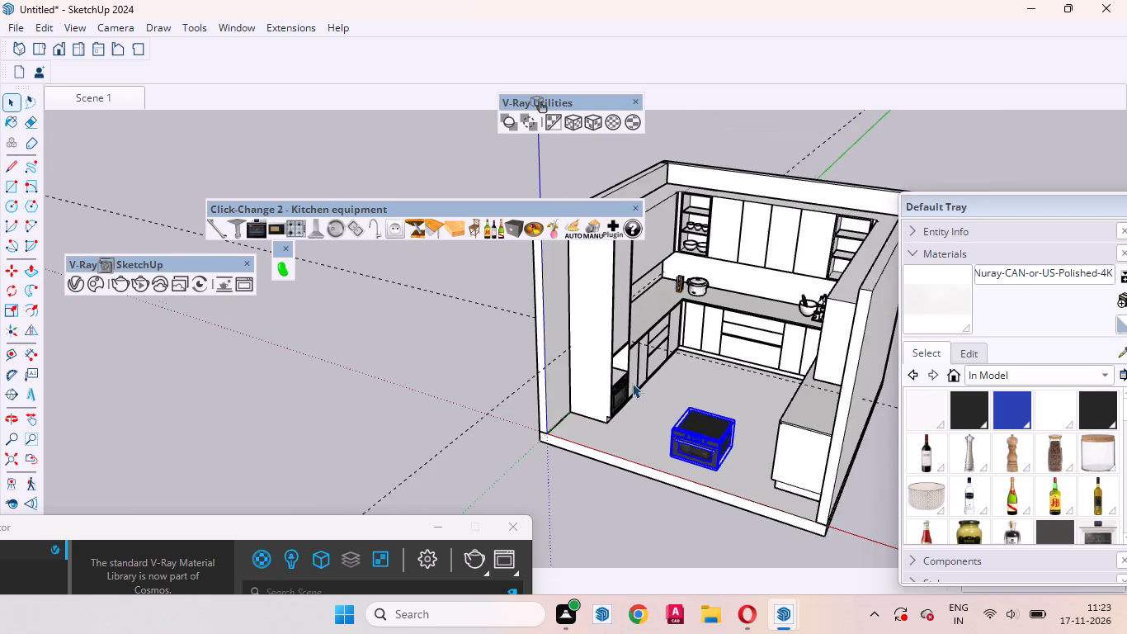
scroll(632, 383, down, 2)
middle_drag(732, 520, 930, 611)
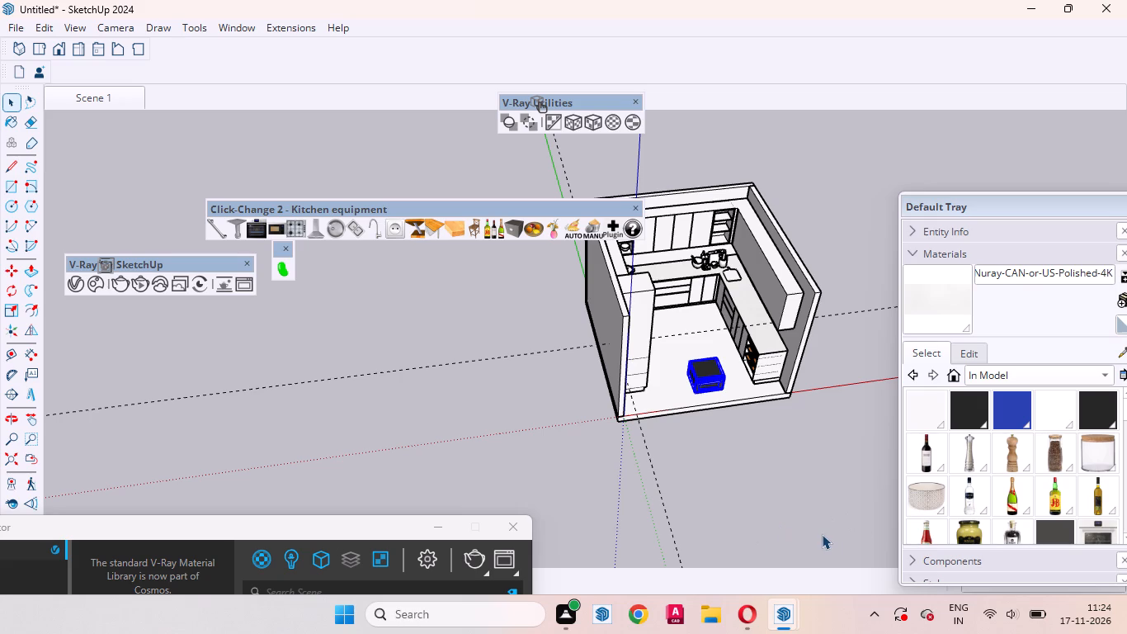
scroll(738, 405, up, 15)
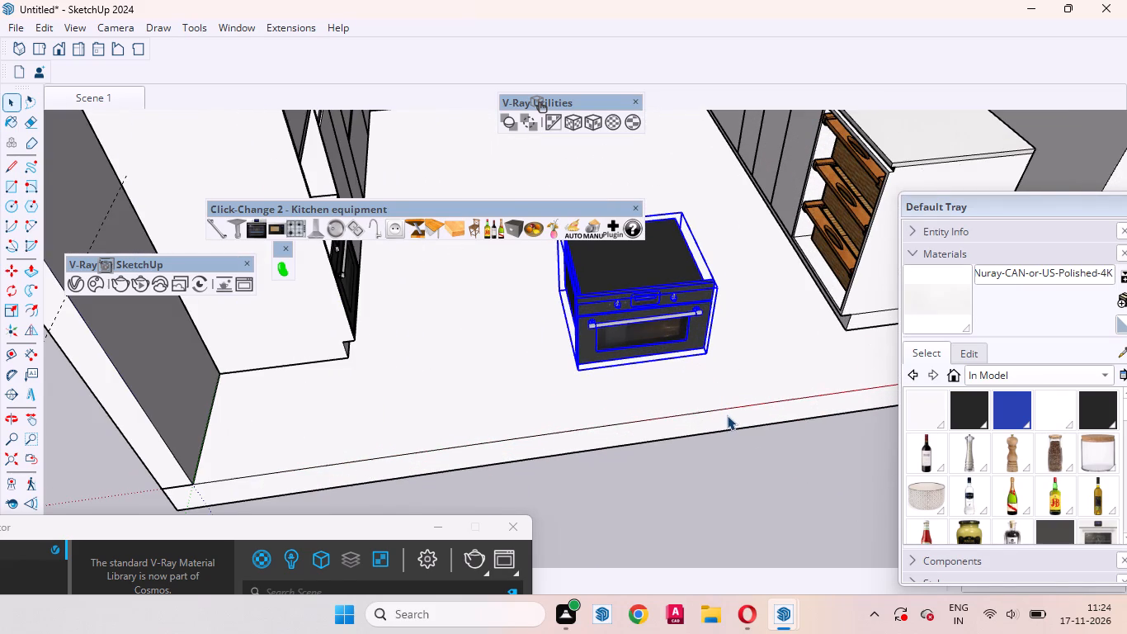
scroll(724, 415, up, 6)
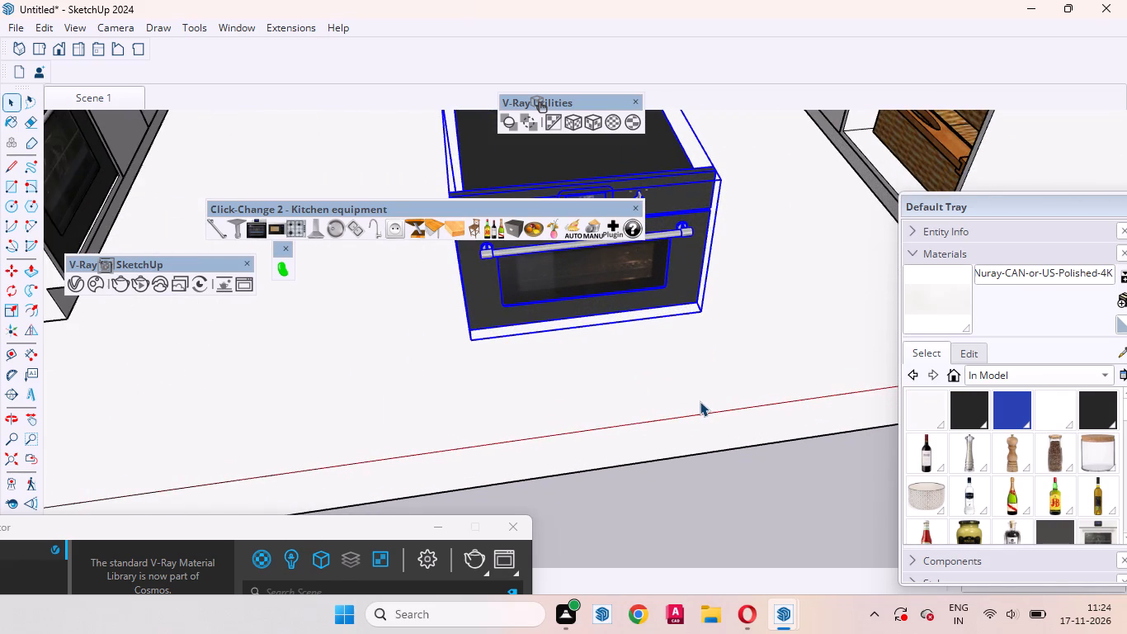
key(q)
click(474, 343)
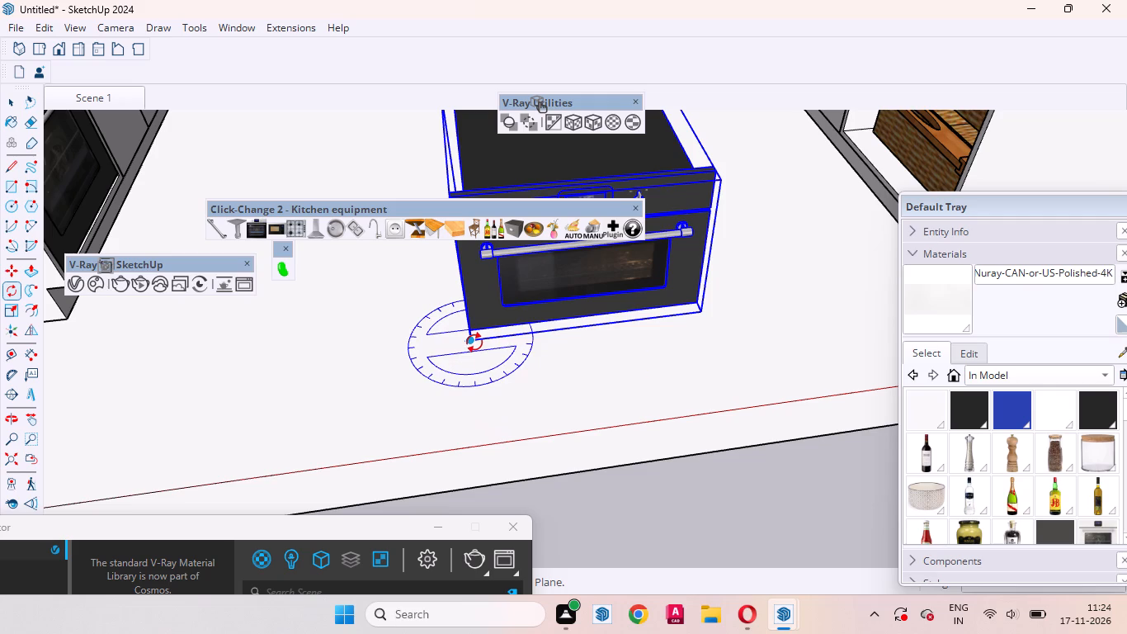
click(705, 313)
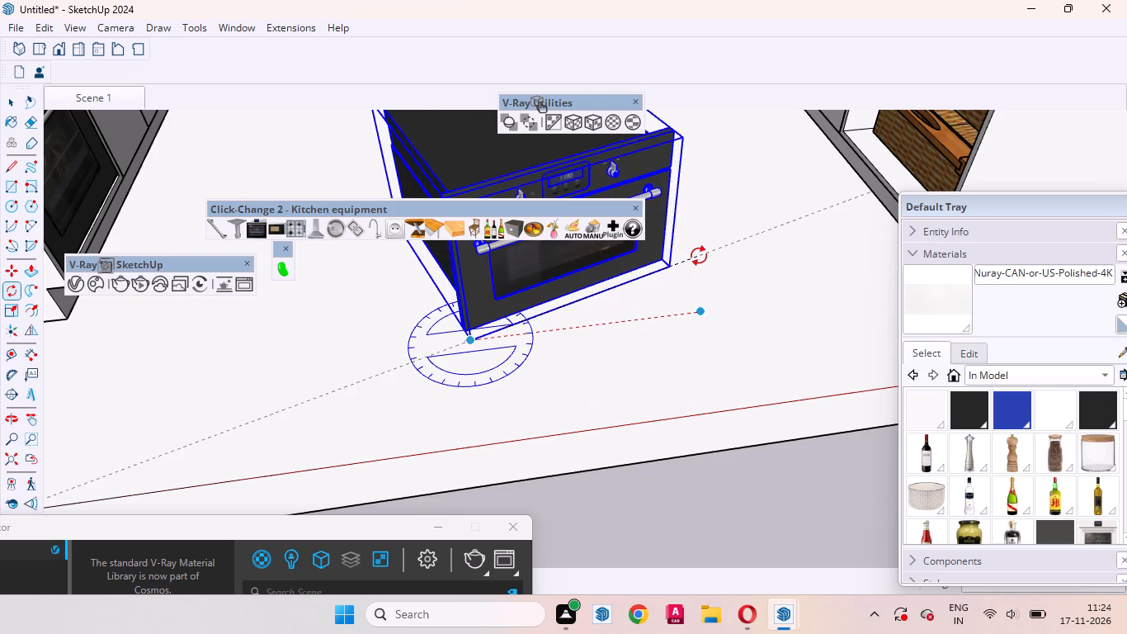
text(90)
key(Return)
key(space)
Move the compact oven by its front bottom corner onto the front edge of the shelf above the built-in oven.
scroll(656, 354, down, 2)
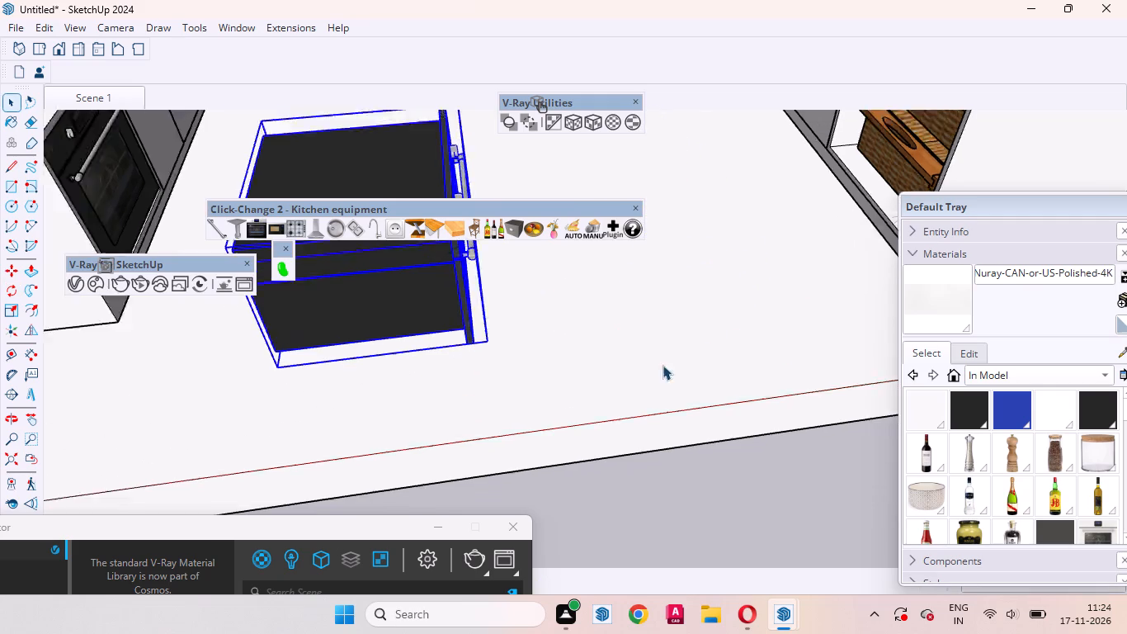
scroll(663, 365, down, 12)
middle_drag(724, 428, 290, 572)
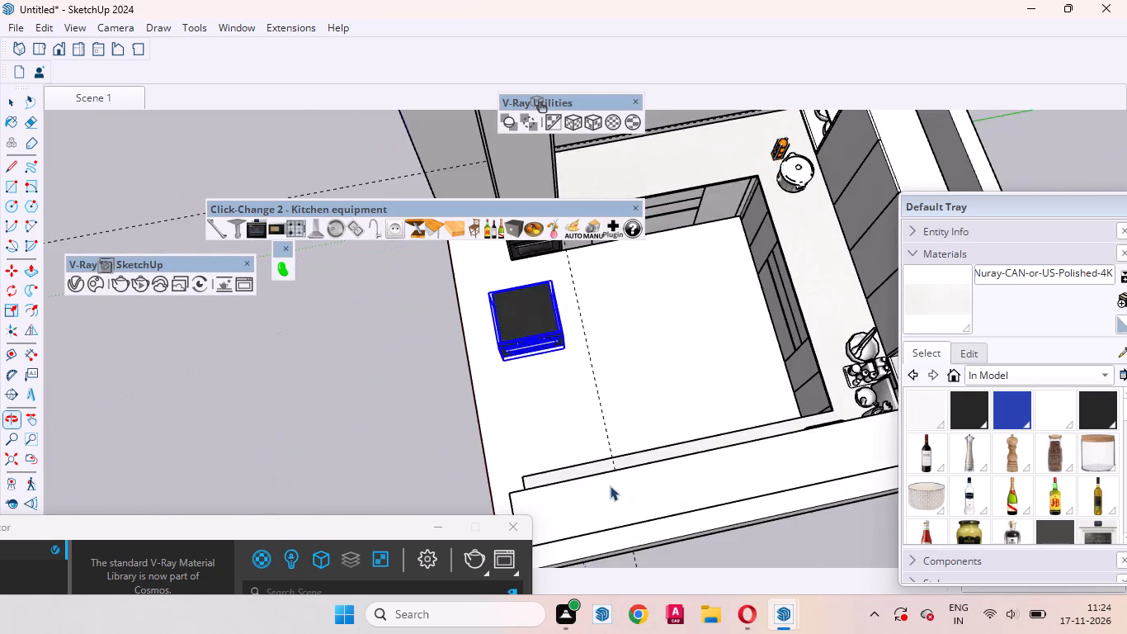
scroll(709, 487, down, 9)
scroll(636, 441, up, 9)
middle_drag(582, 395, 710, 202)
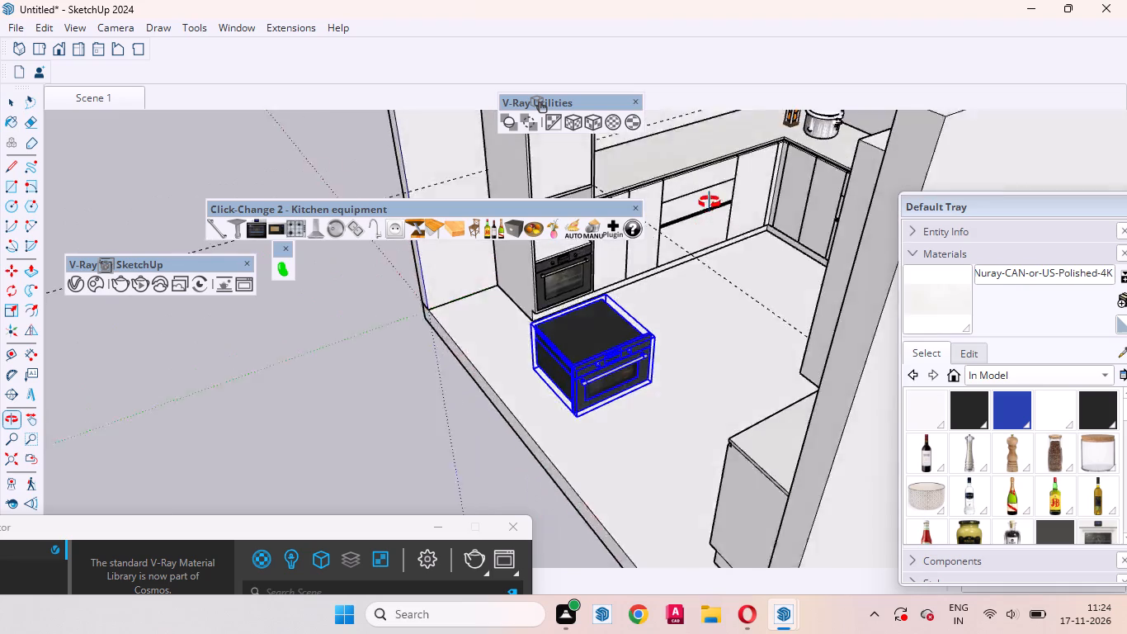
middle_drag(710, 202, 736, 163)
scroll(591, 308, up, 9)
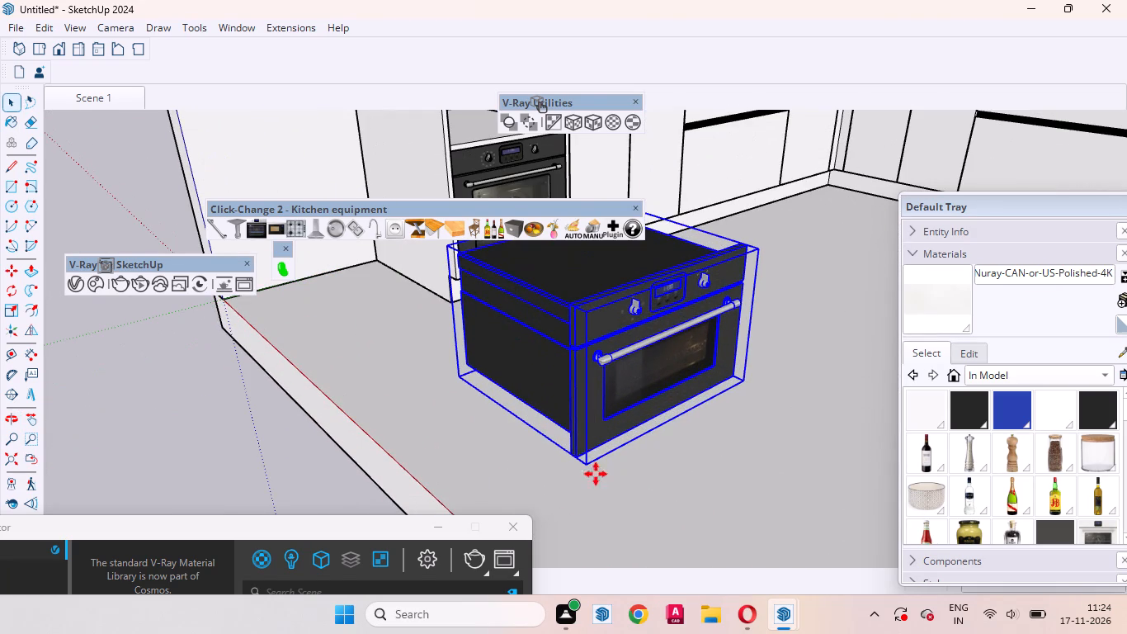
key(m)
click(588, 475)
scroll(601, 485, down, 11)
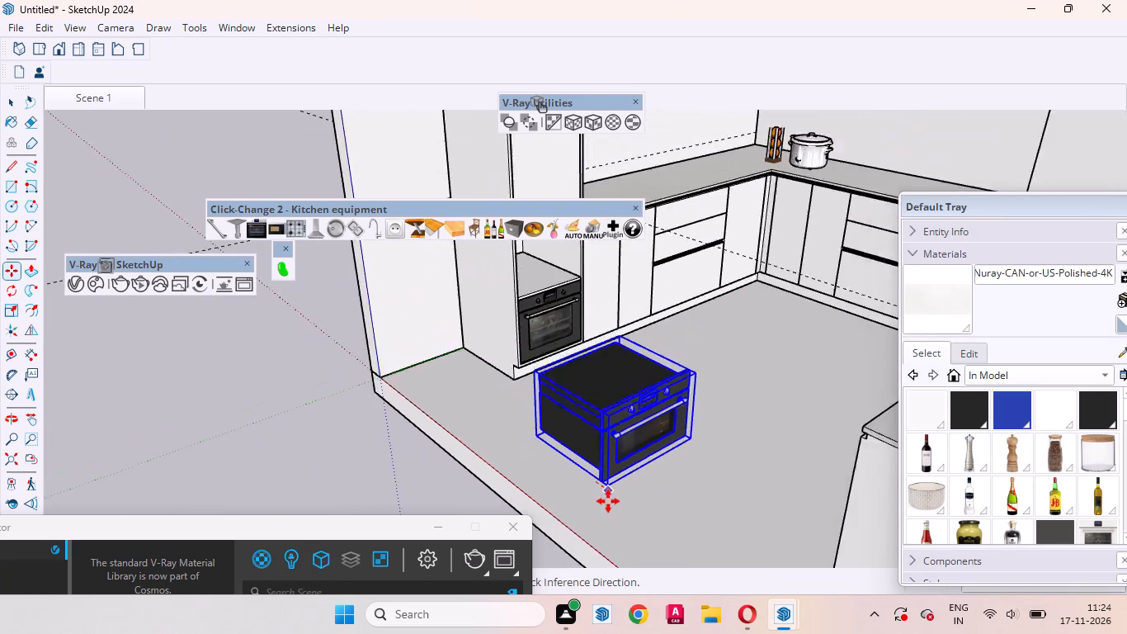
scroll(589, 379, up, 6)
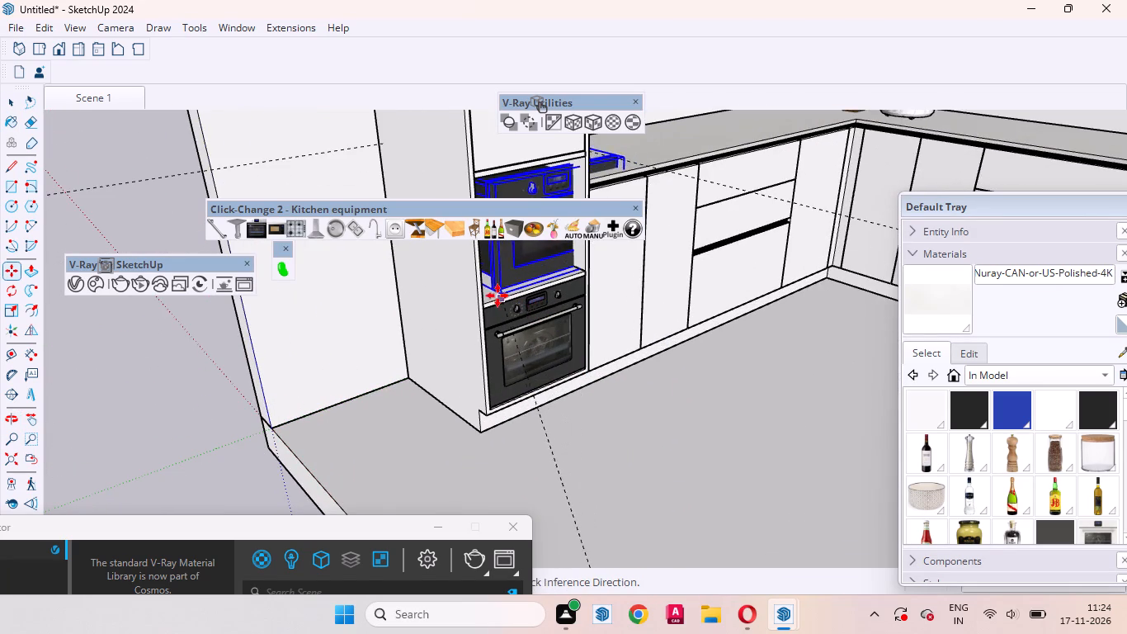
click(486, 299)
Scale the compact oven down proportionally from its rear top corner so it fits inside the tall unit's compartment.
middle_drag(597, 324, 488, 414)
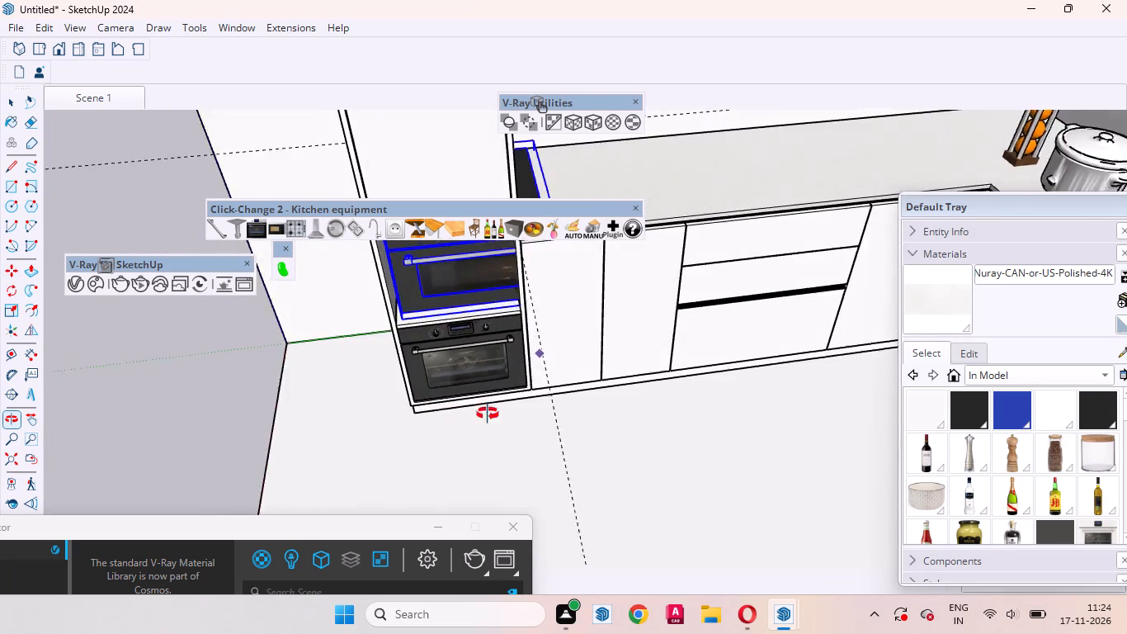
middle_drag(488, 414, 492, 414)
scroll(610, 417, down, 8)
middle_drag(570, 423, 616, 291)
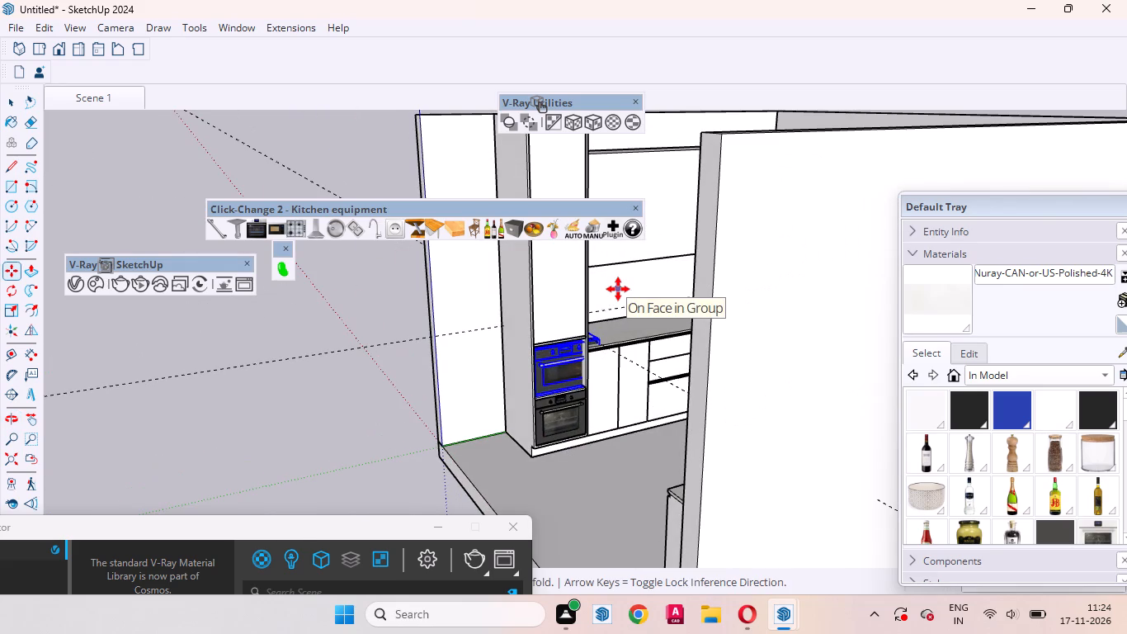
key(s)
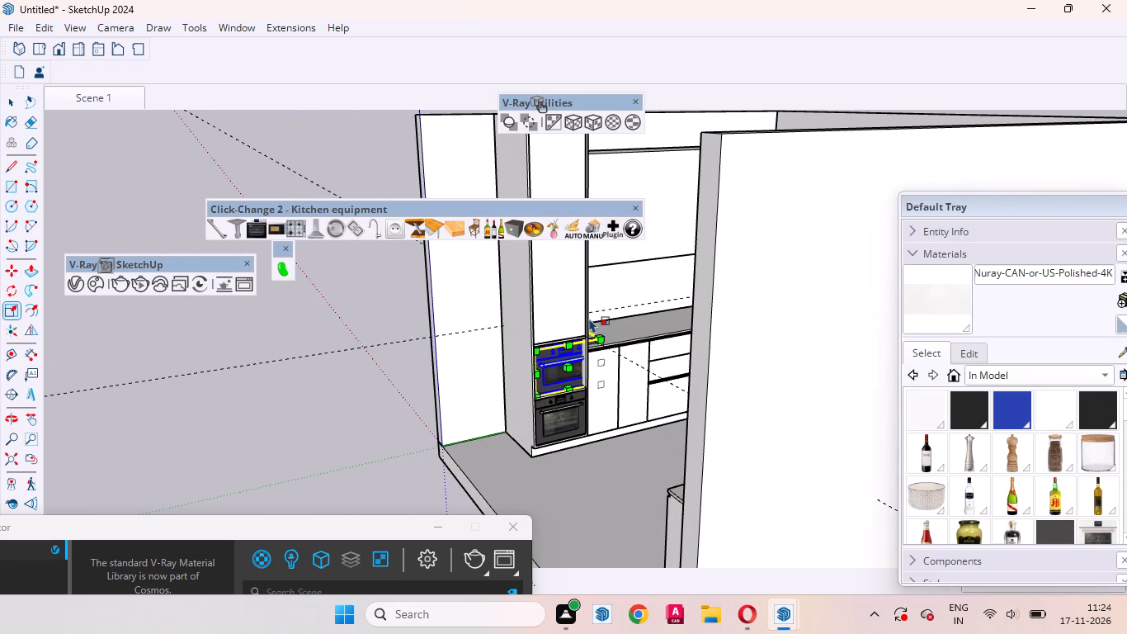
middle_drag(589, 318, 441, 431)
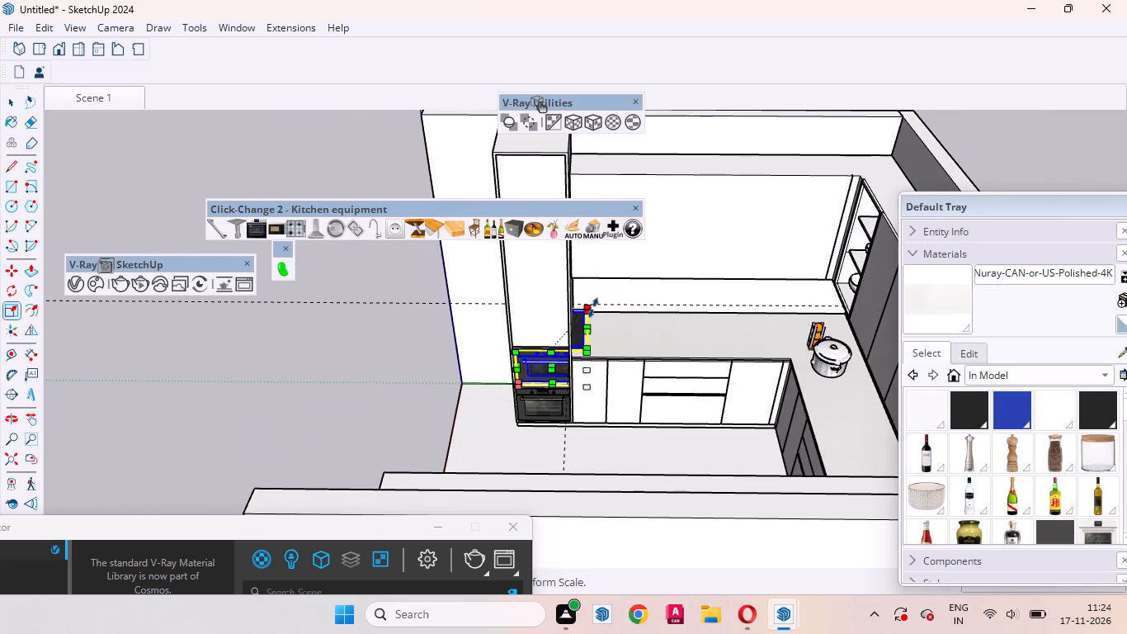
click(592, 307)
click(560, 347)
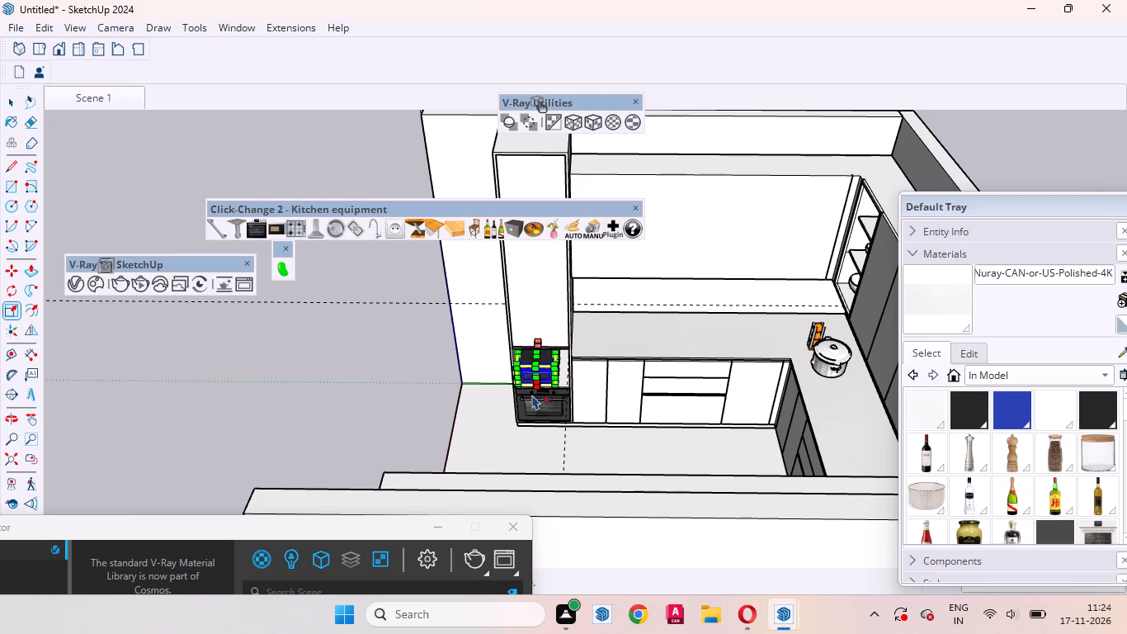
Enlarge the compact oven proportionally from its front top corner toward the side panel next to the base cabinets.
scroll(529, 393, up, 13)
middle_drag(533, 406, 576, 307)
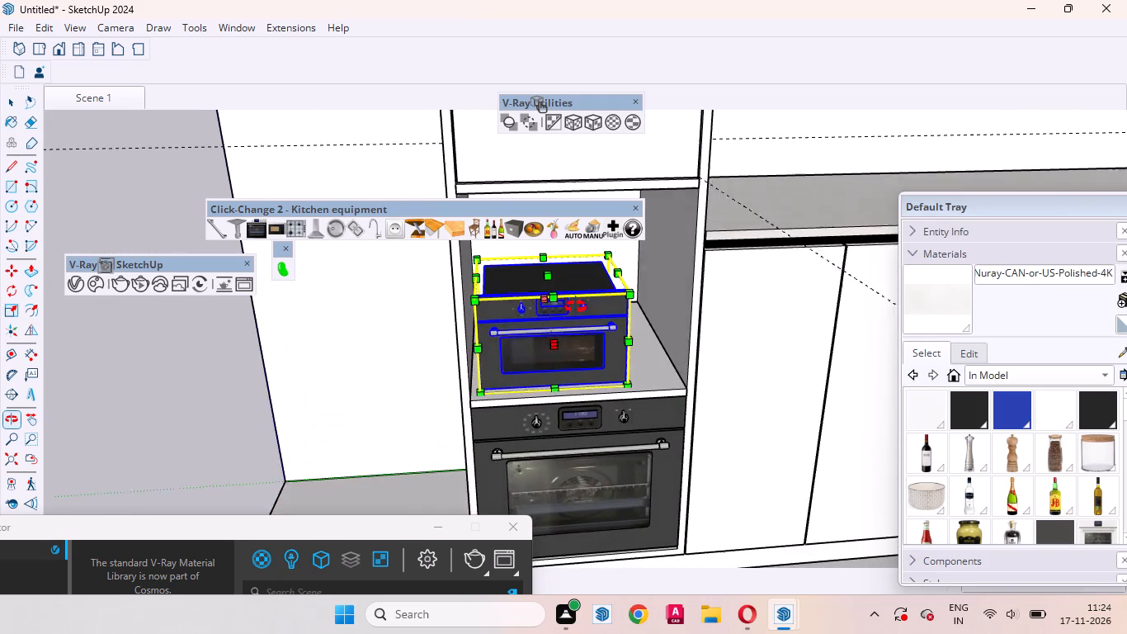
middle_drag(576, 307, 576, 306)
click(632, 287)
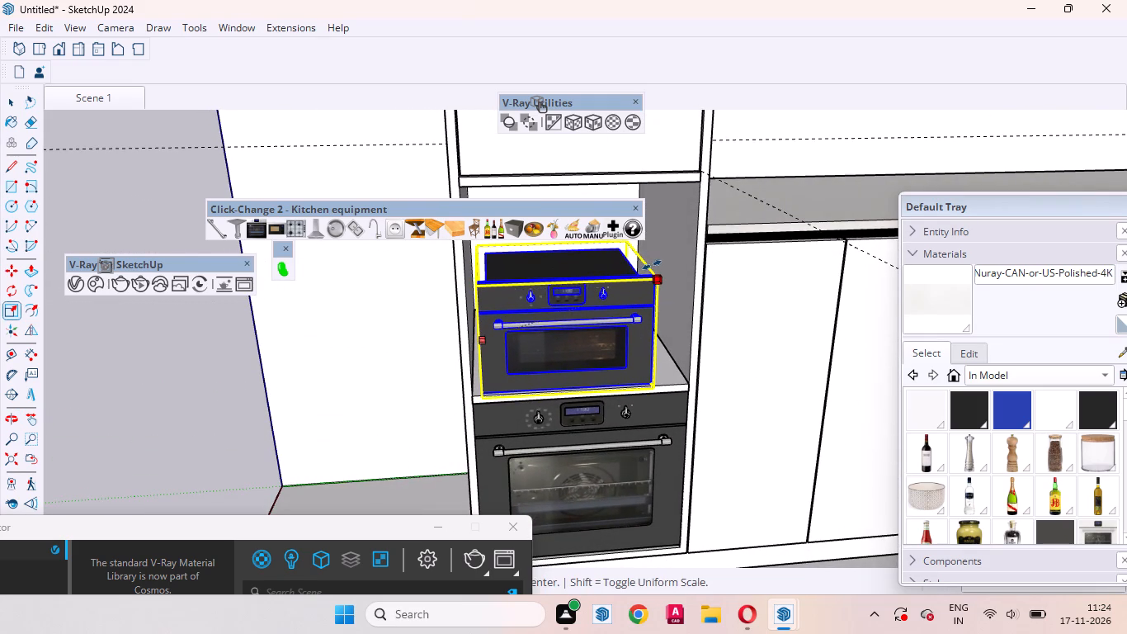
click(652, 265)
Stretch the compact oven's width out to the tall unit's side panels on both sides.
middle_drag(662, 316, 596, 344)
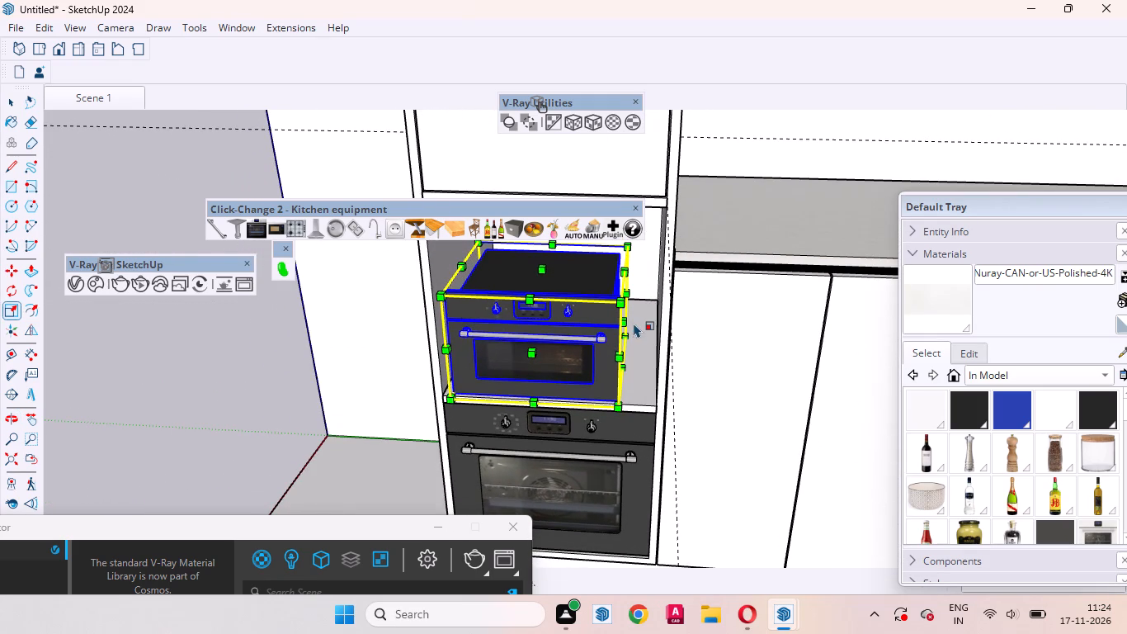
click(628, 320)
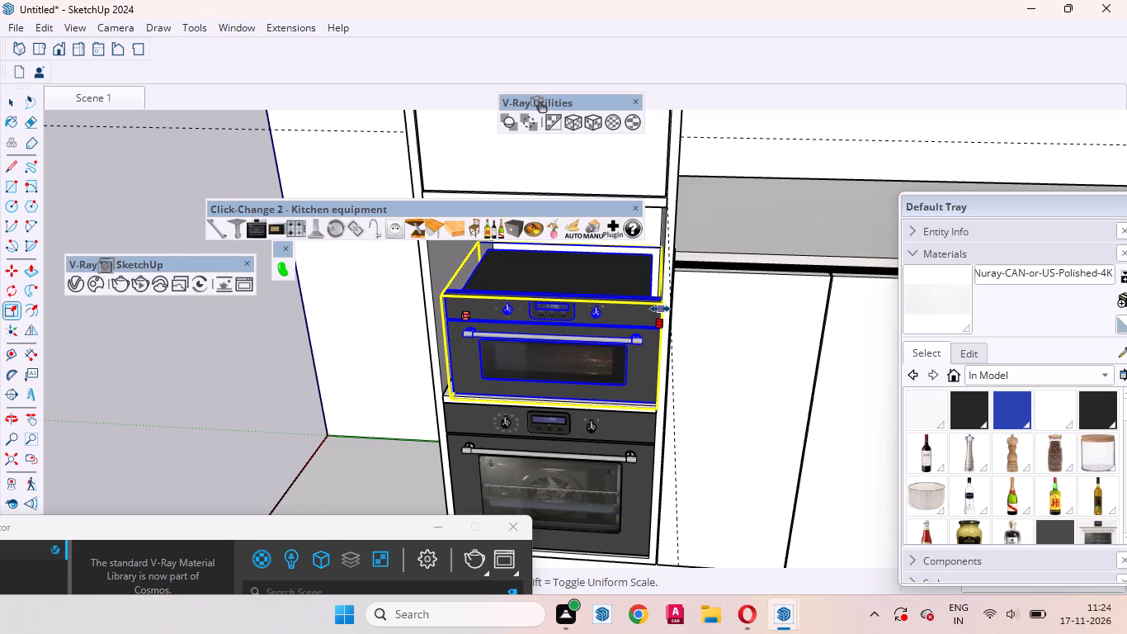
click(660, 308)
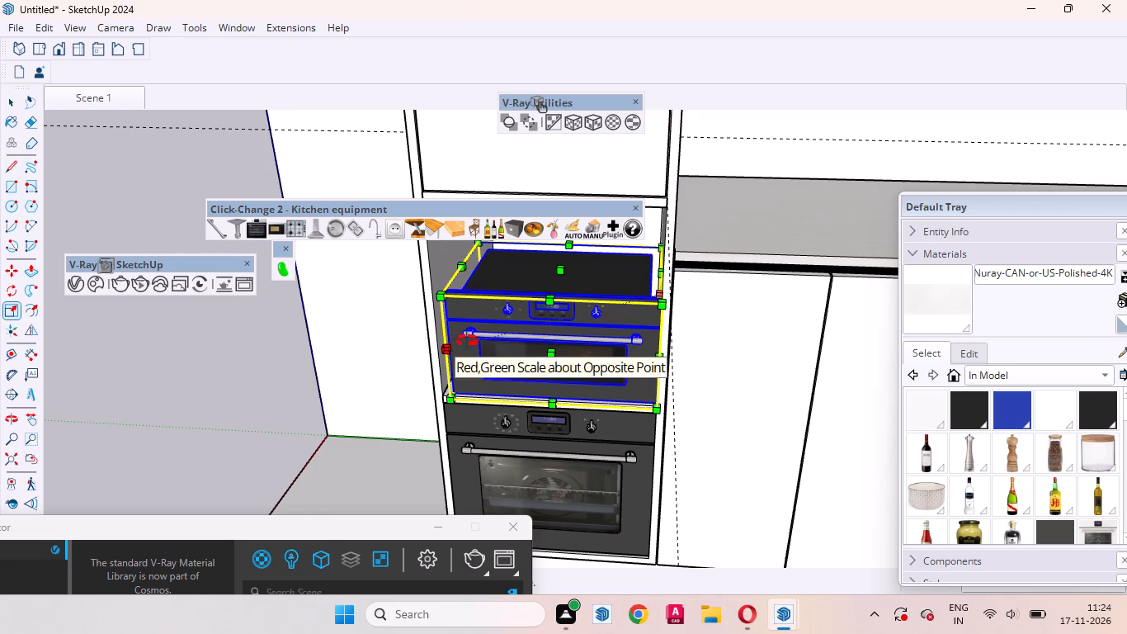
middle_drag(464, 343, 570, 273)
click(507, 293)
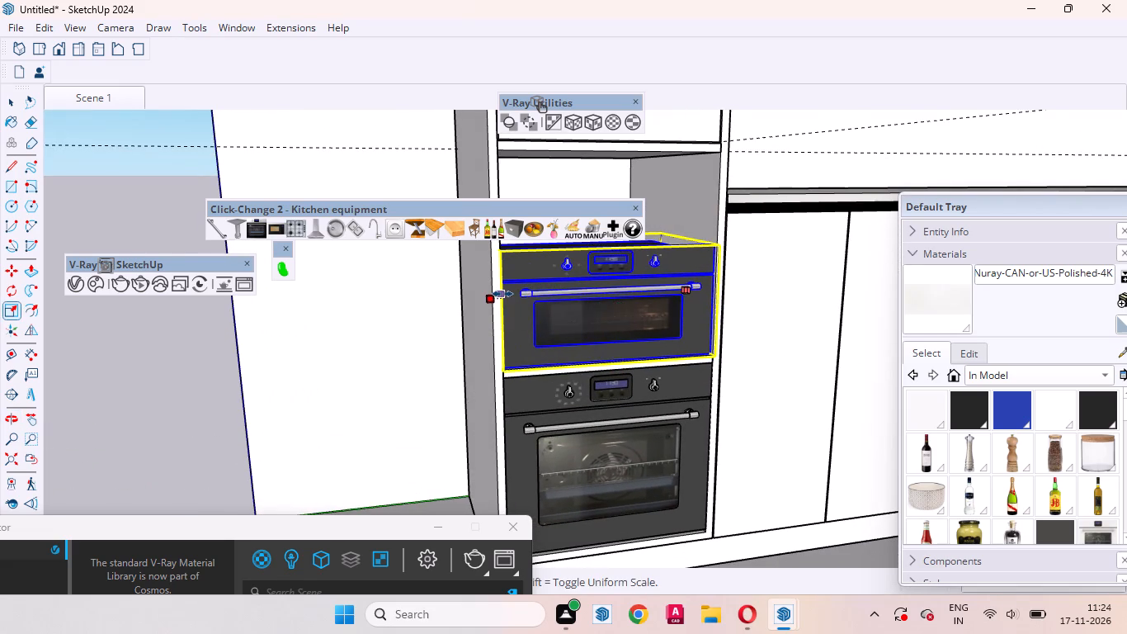
click(502, 294)
Stretch the compact oven's height upward toward the shelf above it and deselect it.
scroll(519, 406, down, 7)
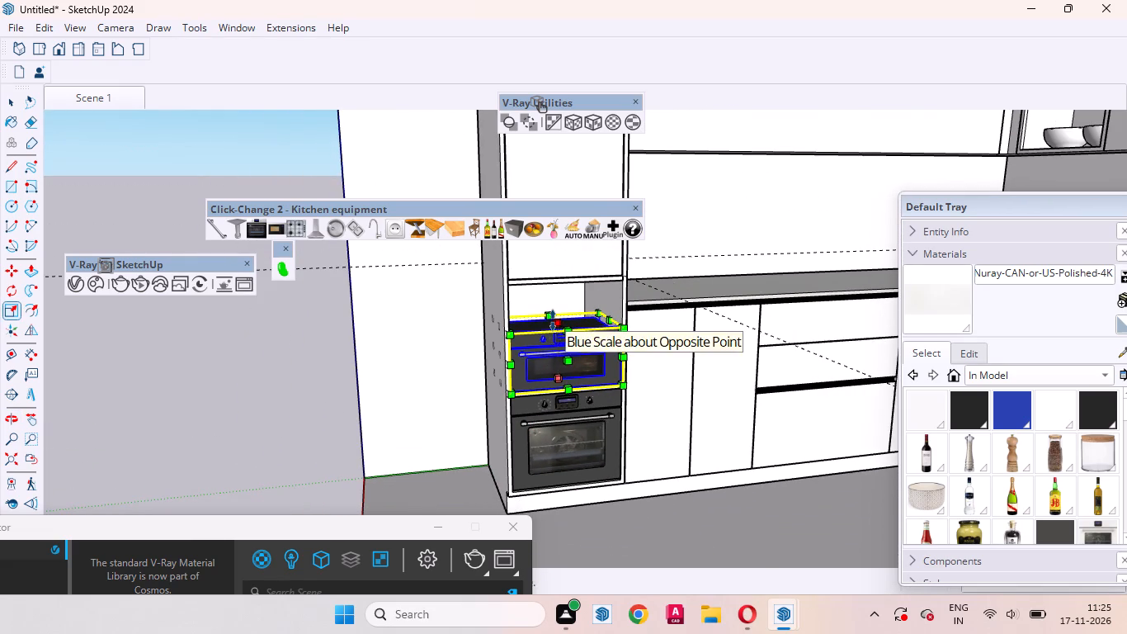
click(553, 320)
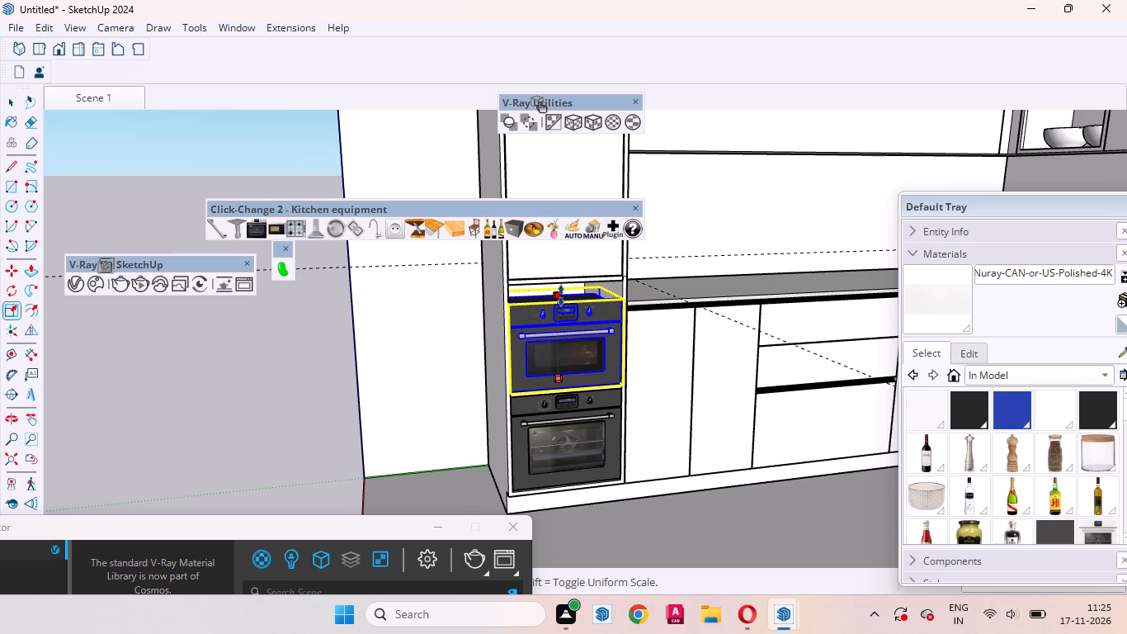
click(561, 296)
key(space)
click(290, 397)
Scale the lower oven's height down from its top to just below the shelf under the compact oven, and deselect it.
middle_drag(350, 402, 449, 291)
scroll(591, 301, up, 4)
scroll(562, 420, down, 3)
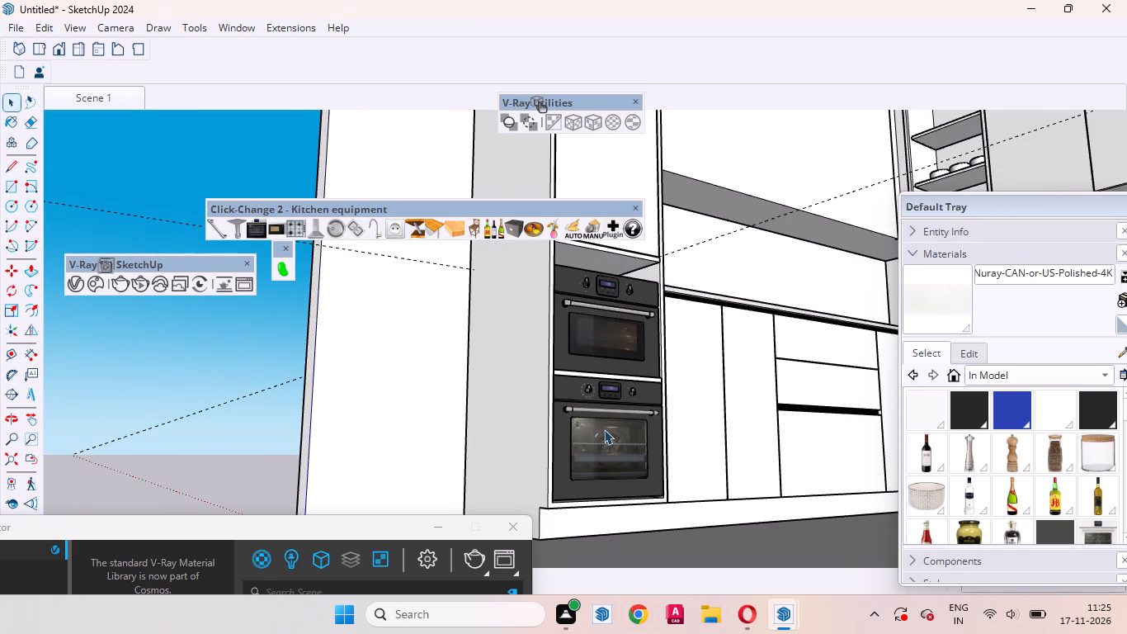
click(604, 429)
scroll(628, 449, up, 2)
key(s)
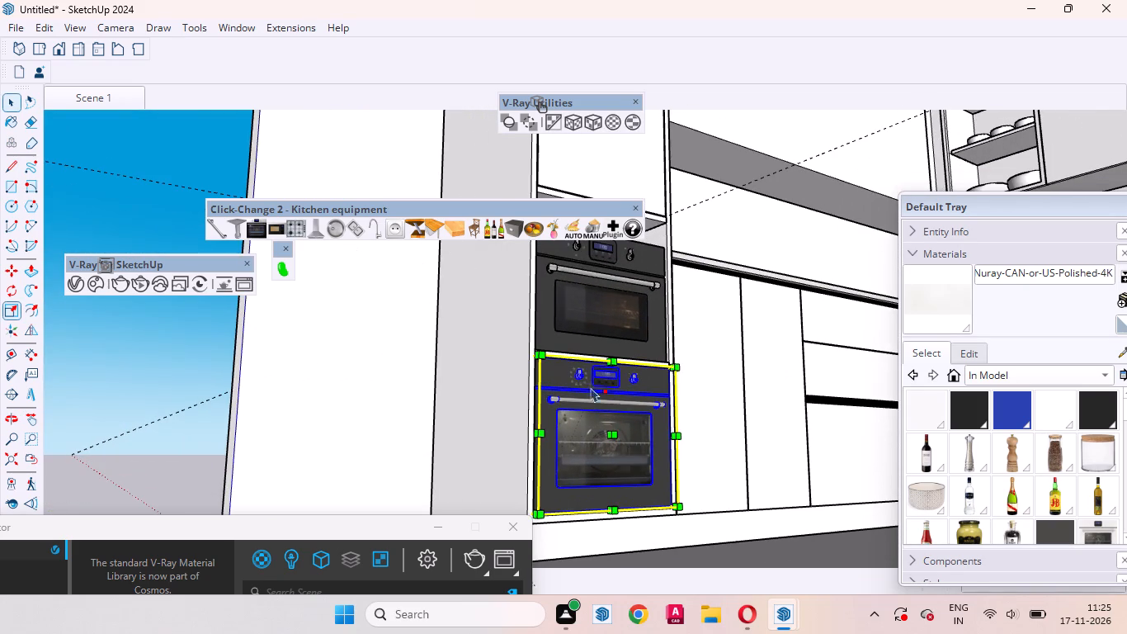
click(581, 362)
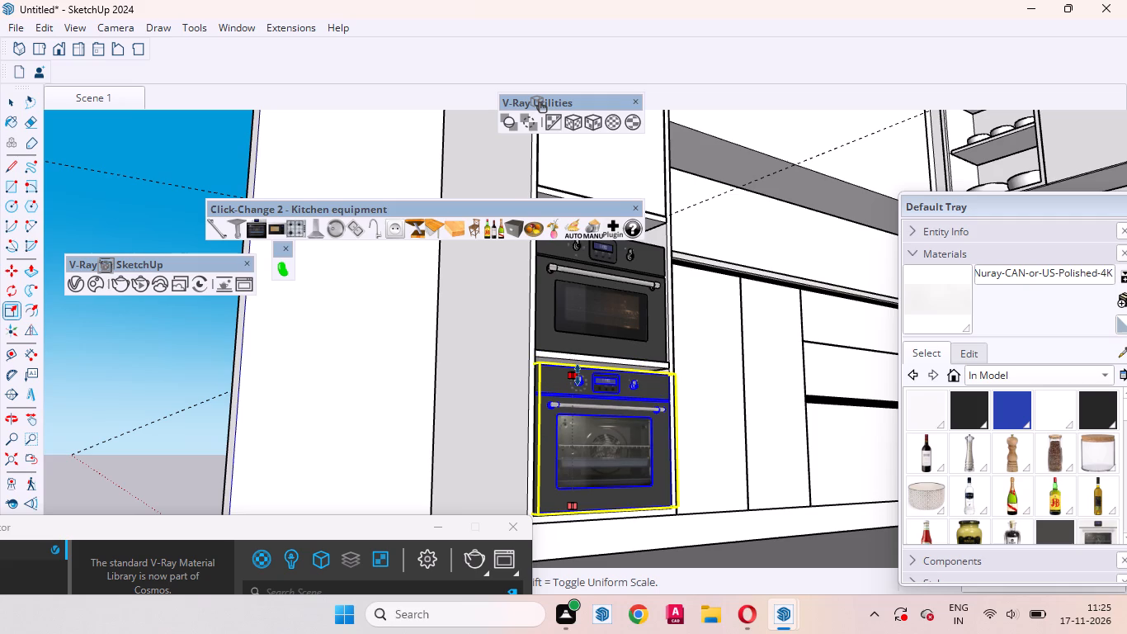
click(578, 375)
key(space)
click(188, 364)
Examine the two fitted ovens and the tall unit from several angles, and return to the Scene 1 view.
middle_drag(603, 379, 606, 419)
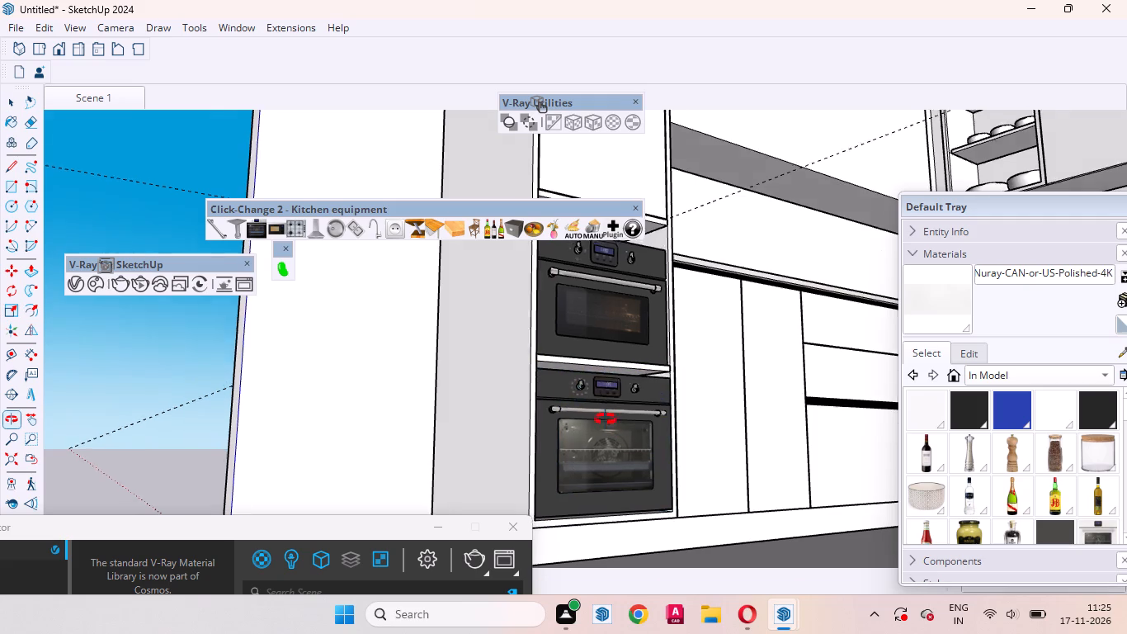
middle_drag(606, 419, 640, 509)
scroll(682, 425, down, 6)
scroll(655, 357, up, 1)
scroll(655, 357, down, 7)
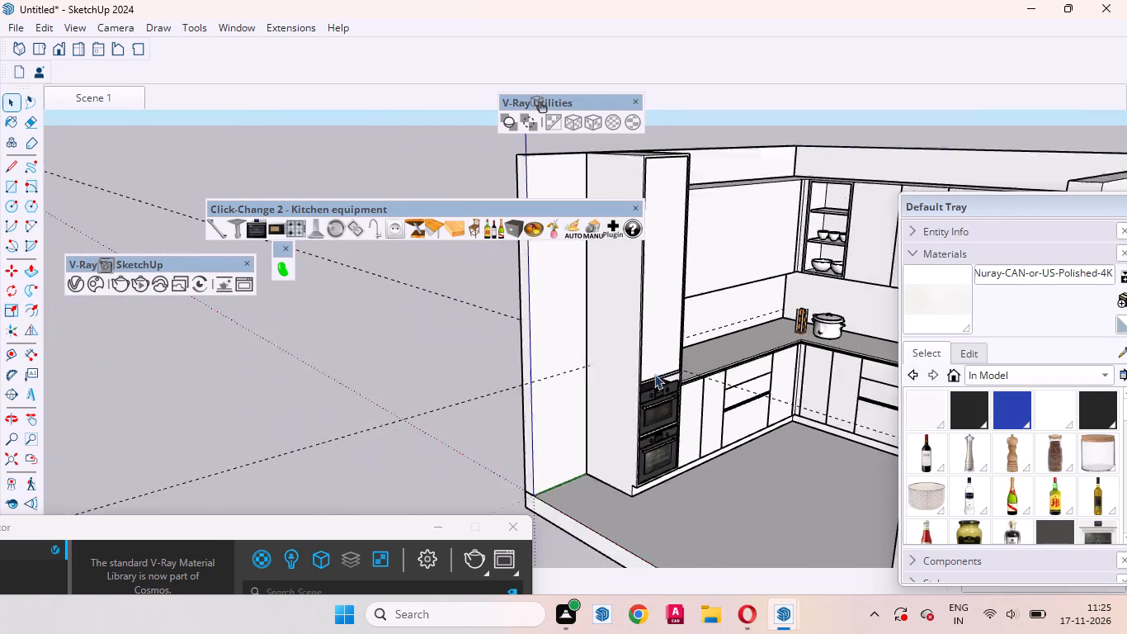
scroll(654, 374, down, 2)
middle_drag(618, 430, 646, 353)
scroll(668, 390, up, 8)
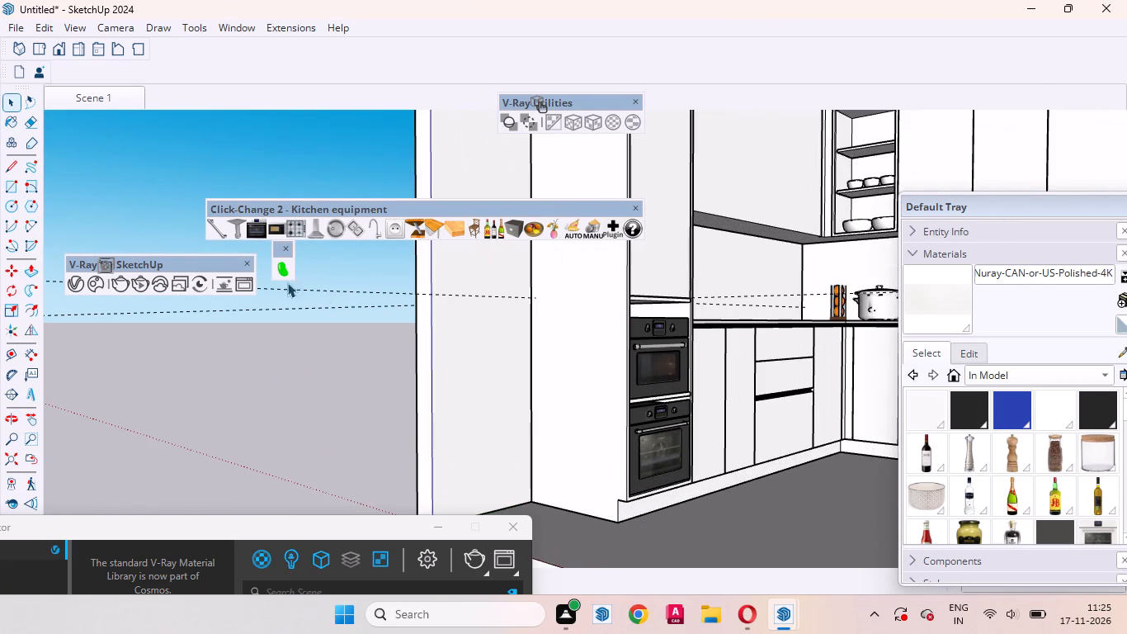
click(98, 97)
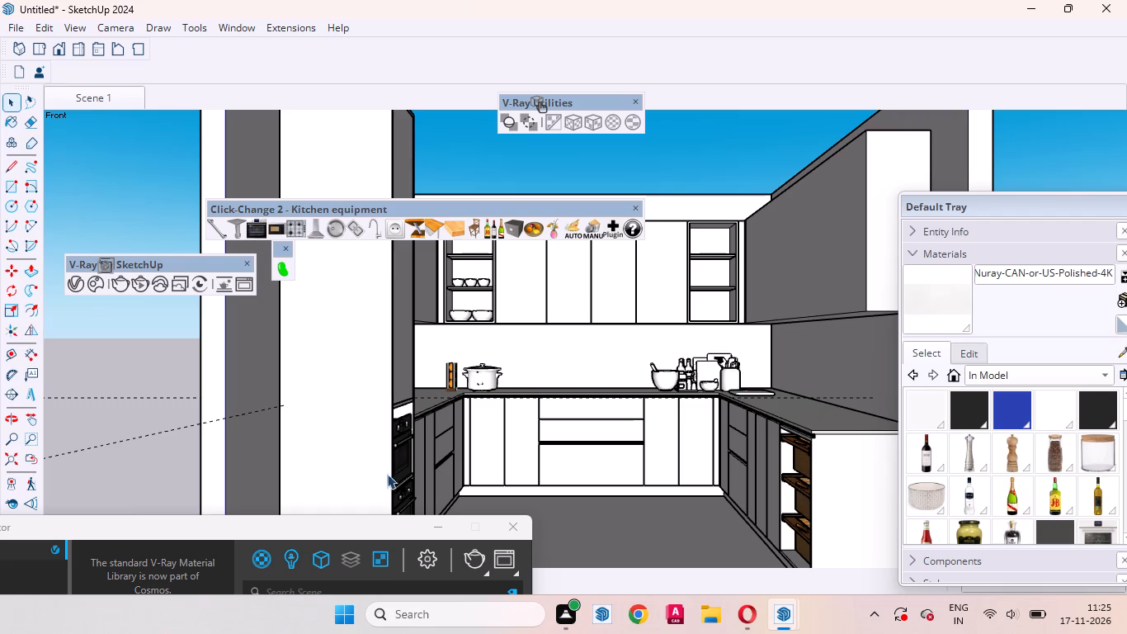
Bring the V-Ray Asset Editor into full view, open the Chaos Cosmos Browser for materials, and dismiss its update notice.
drag(346, 532, 679, 188)
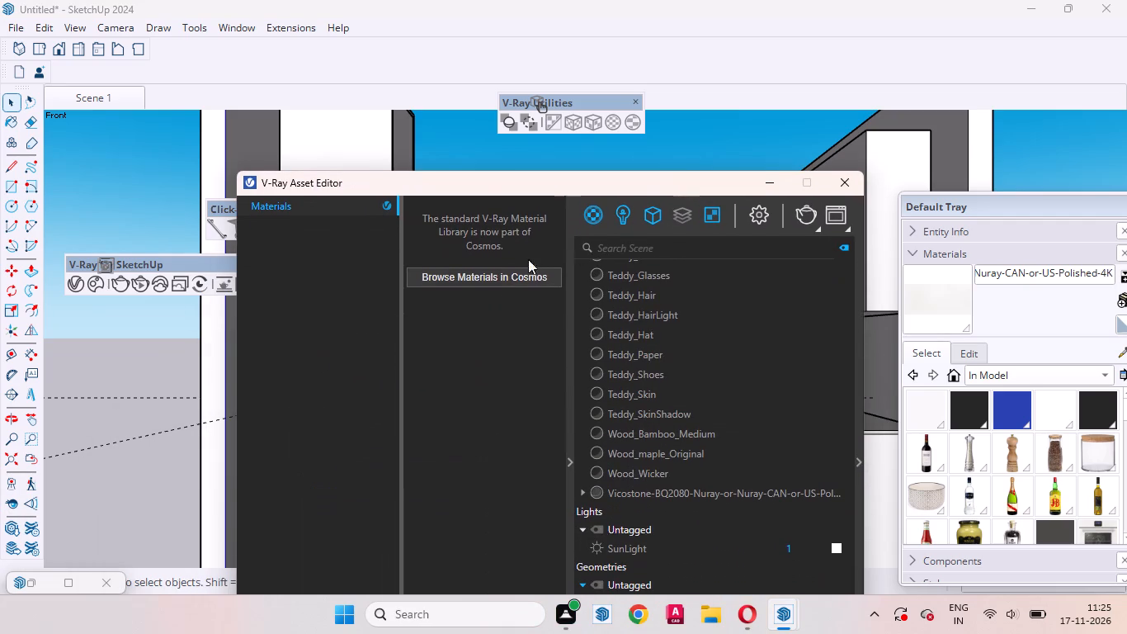
click(496, 288)
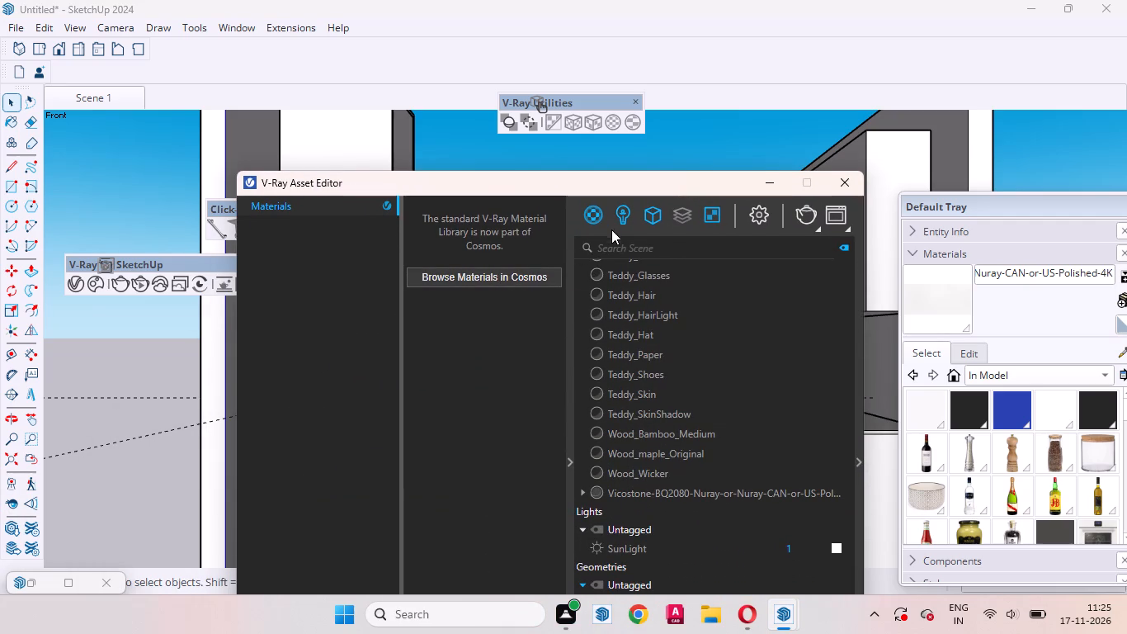
click(531, 270)
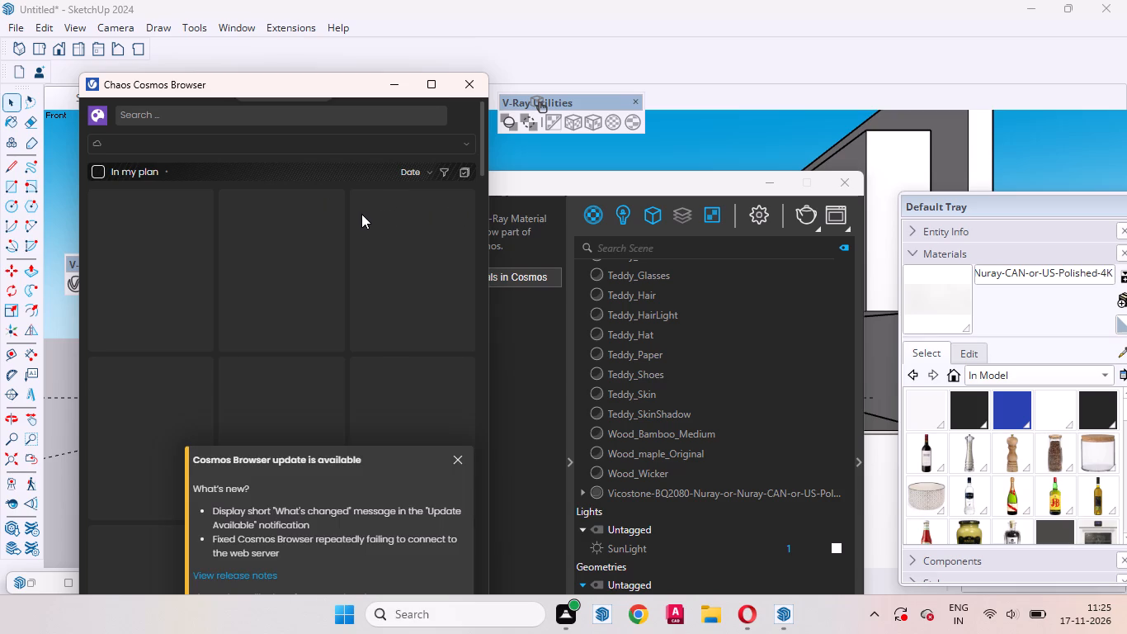
click(462, 460)
click(458, 454)
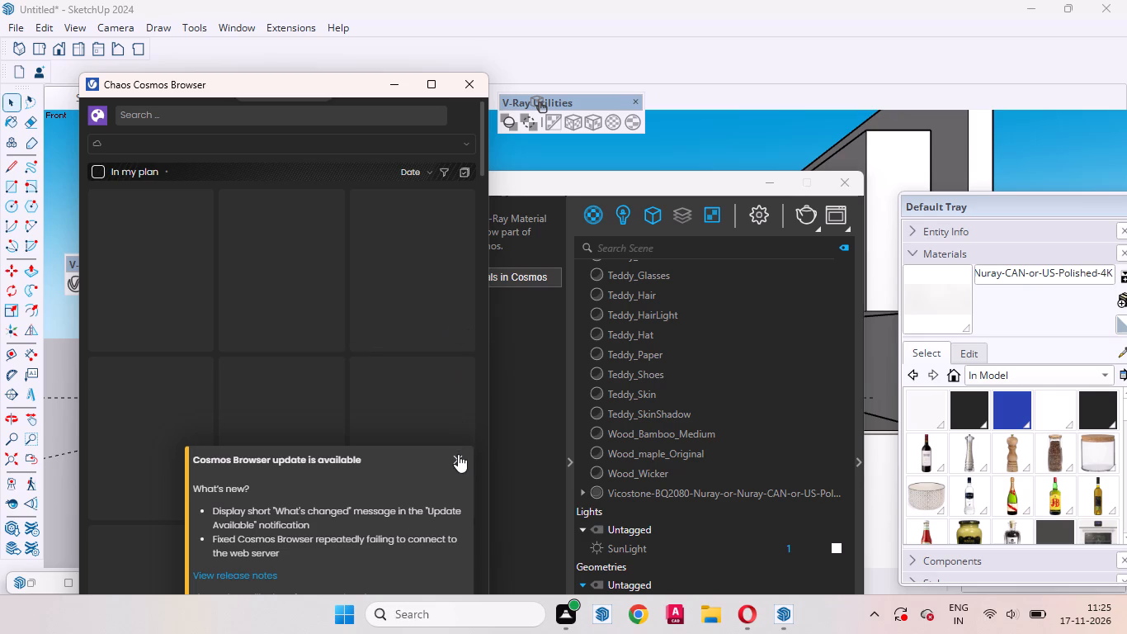
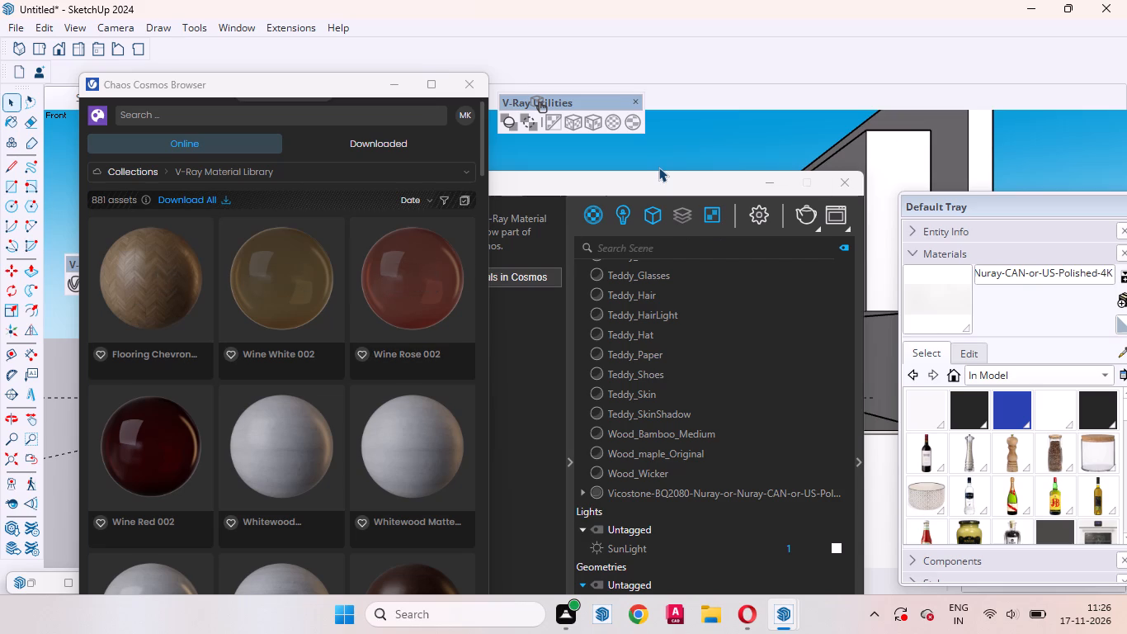
Show the Decorations category of the 3D model accessories in the Chaos Cosmos Browser.
click(472, 168)
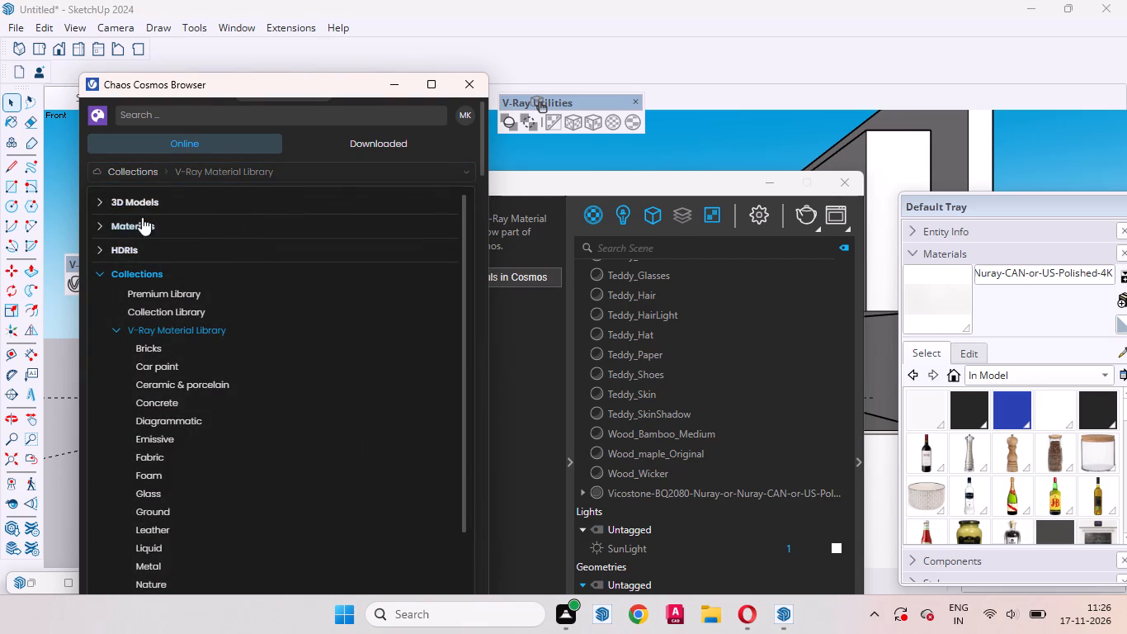
click(149, 201)
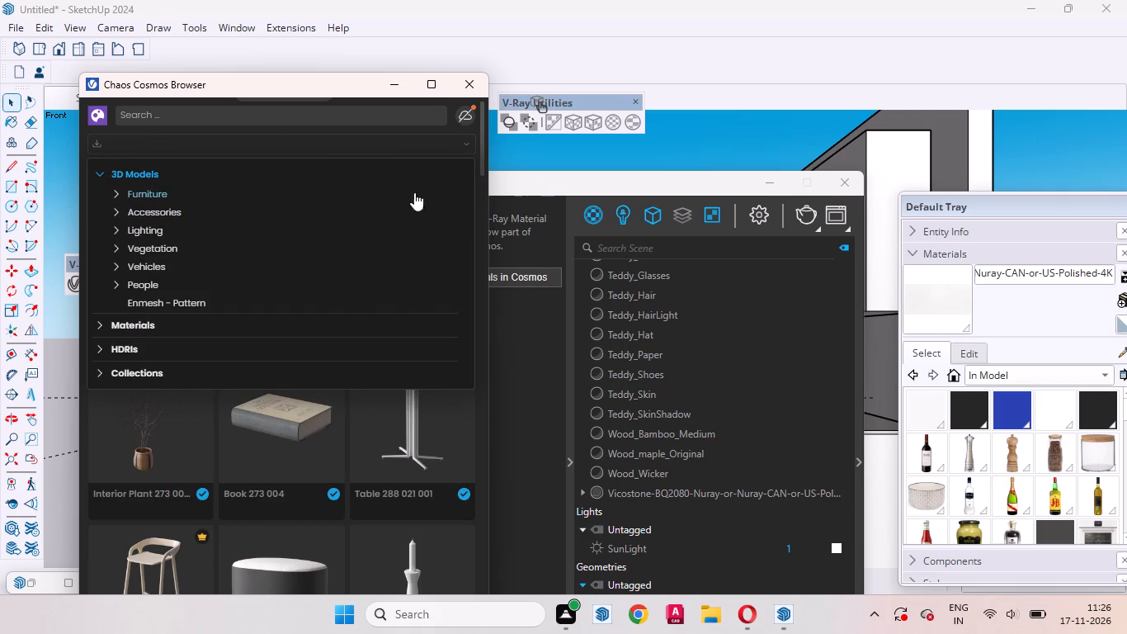
click(200, 208)
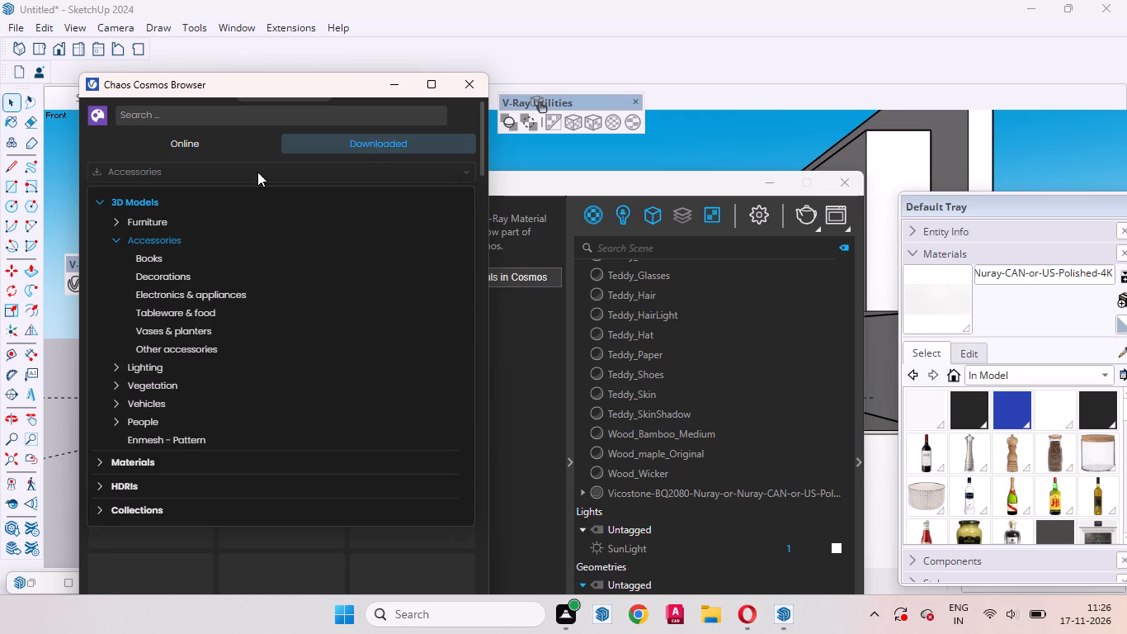
click(173, 270)
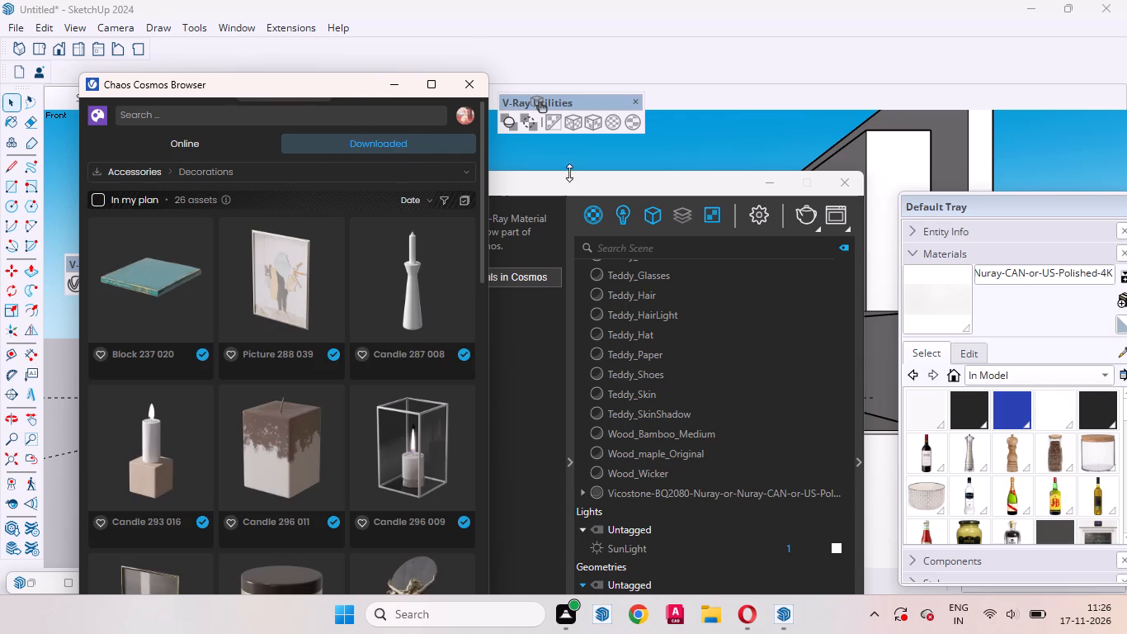
Import the Stand 298 006 decoration and place it on the back countertop, moving the V-Ray Asset Editor out of the way.
scroll(440, 324, down, 1)
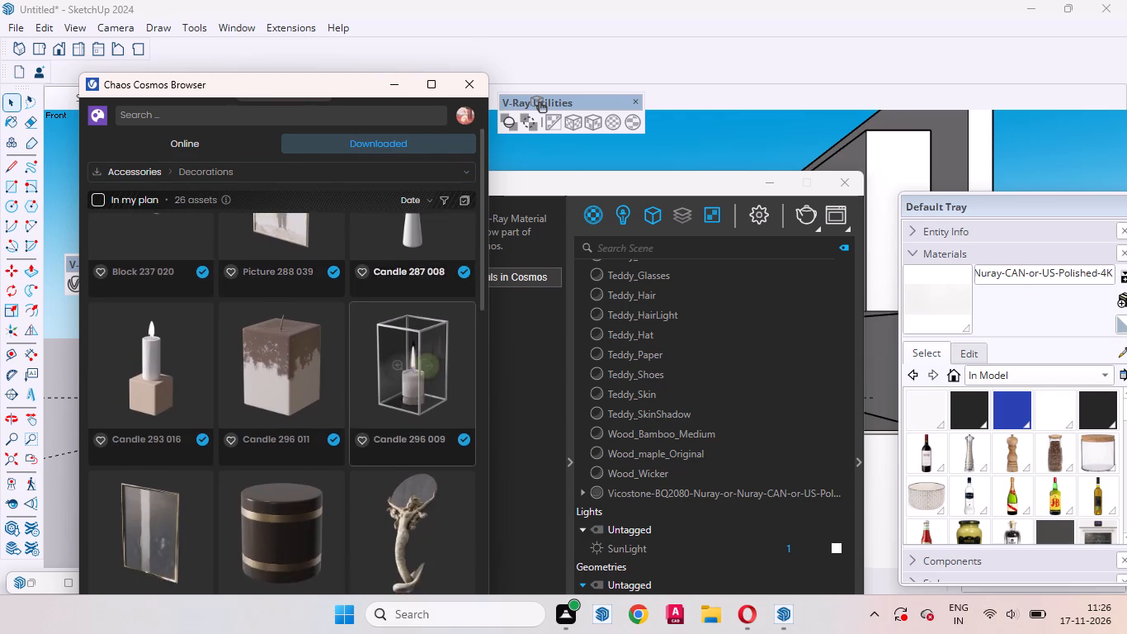
scroll(365, 324, down, 4)
scroll(337, 303, up, 1)
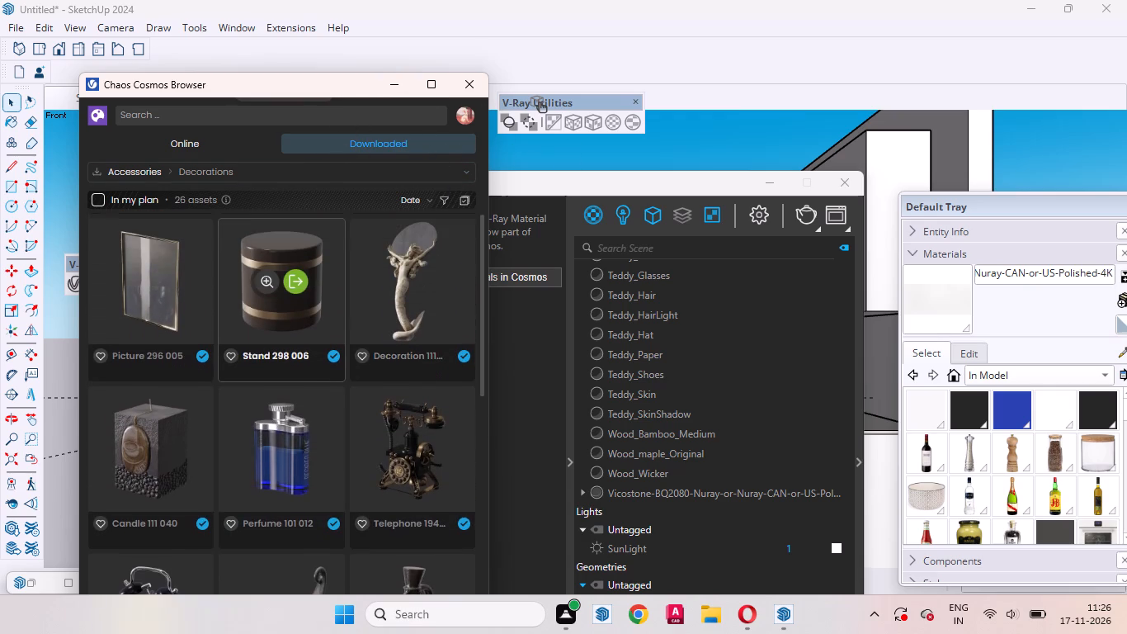
click(293, 290)
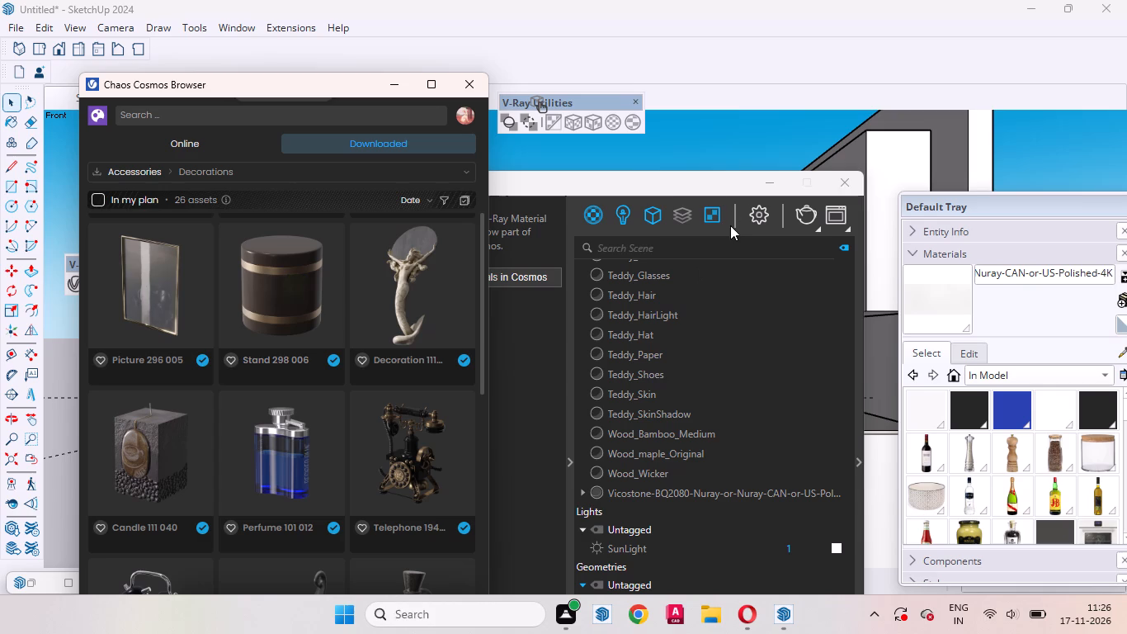
drag(665, 182, 541, 532)
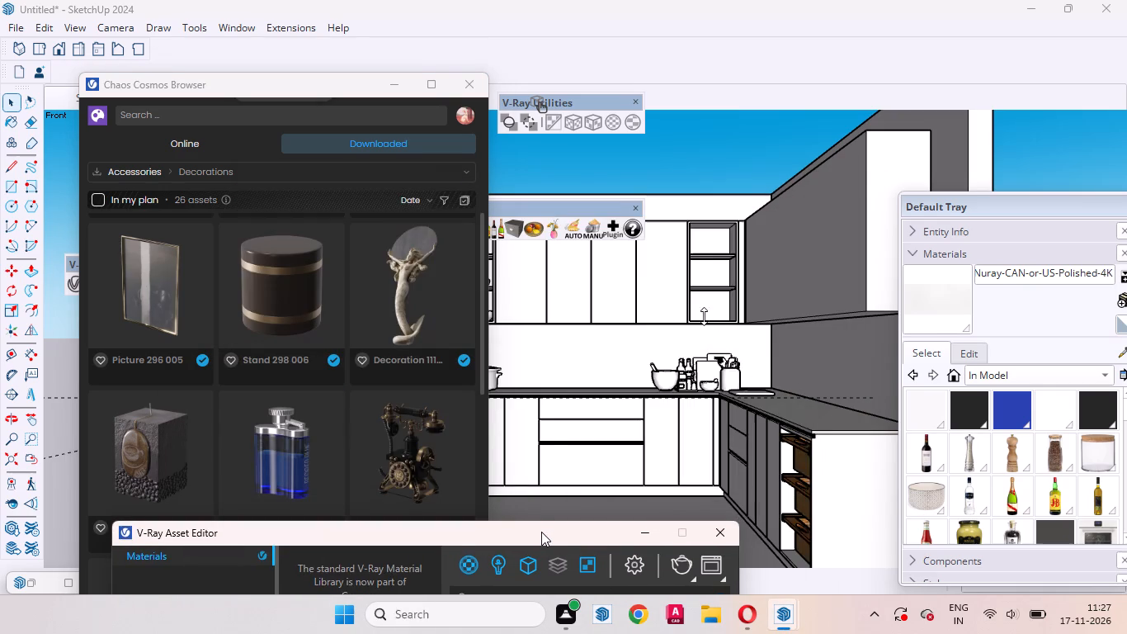
click(295, 291)
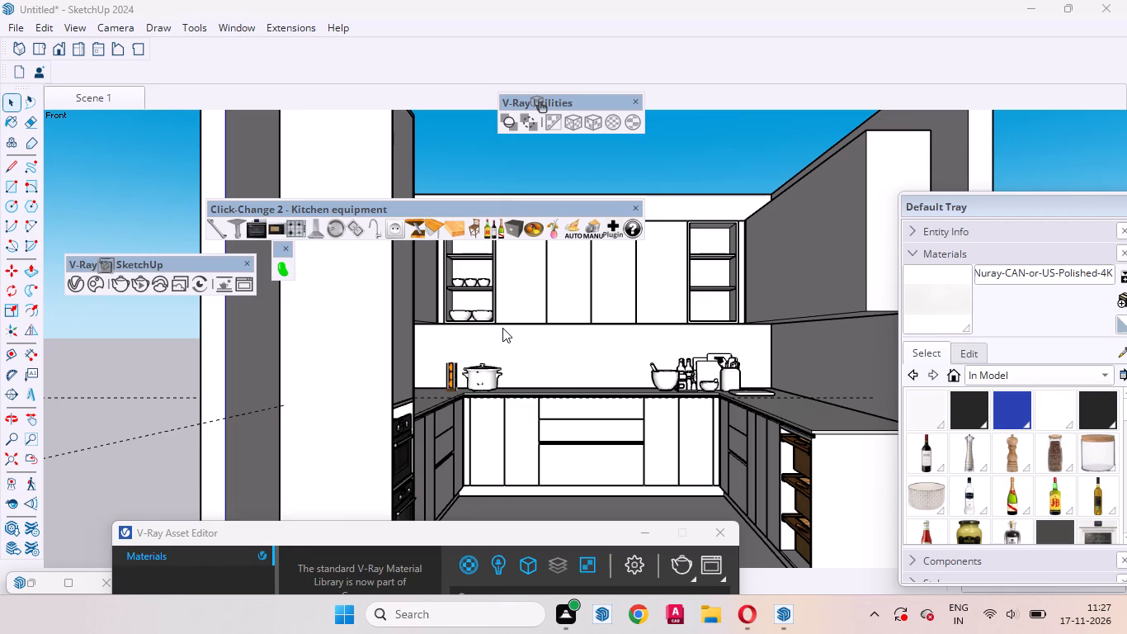
scroll(502, 522, down, 2)
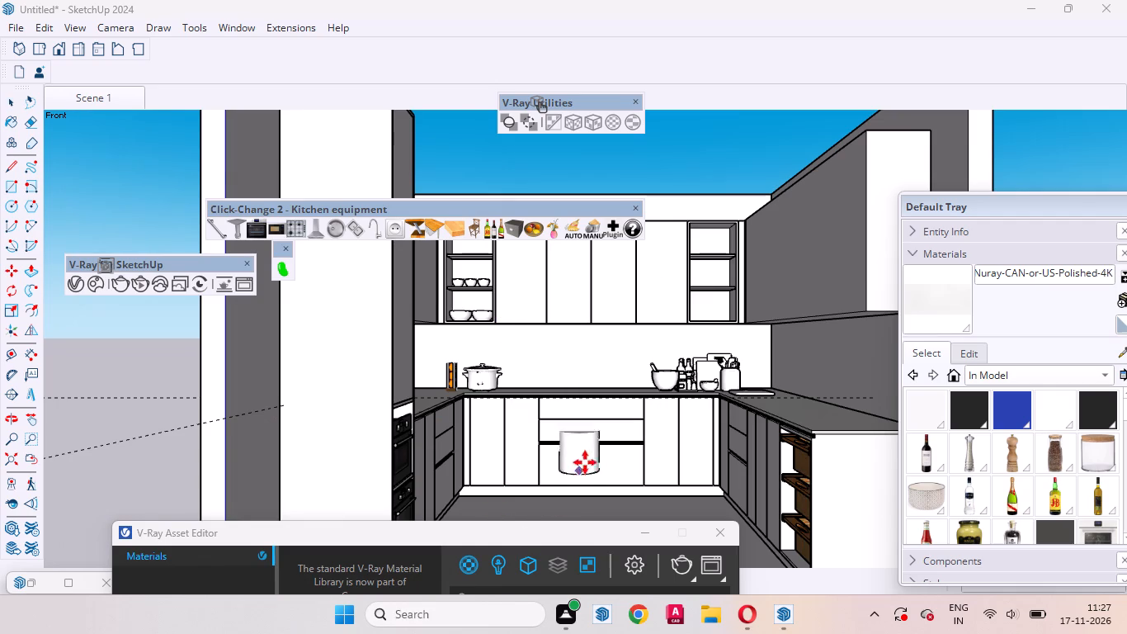
middle_drag(588, 479, 585, 622)
scroll(596, 428, up, 7)
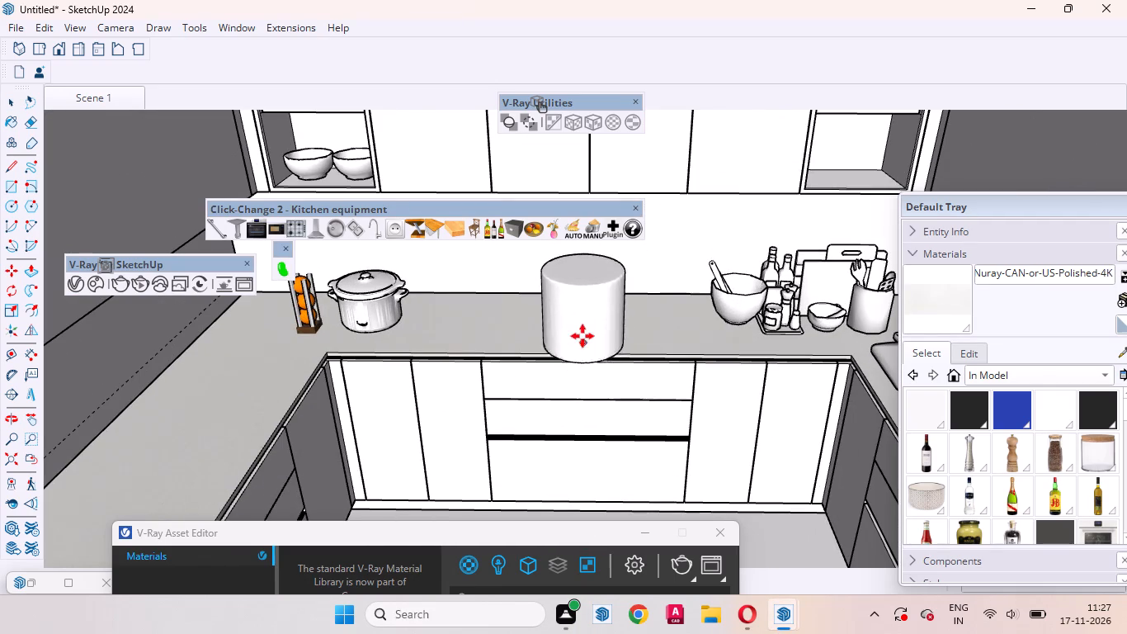
click(581, 324)
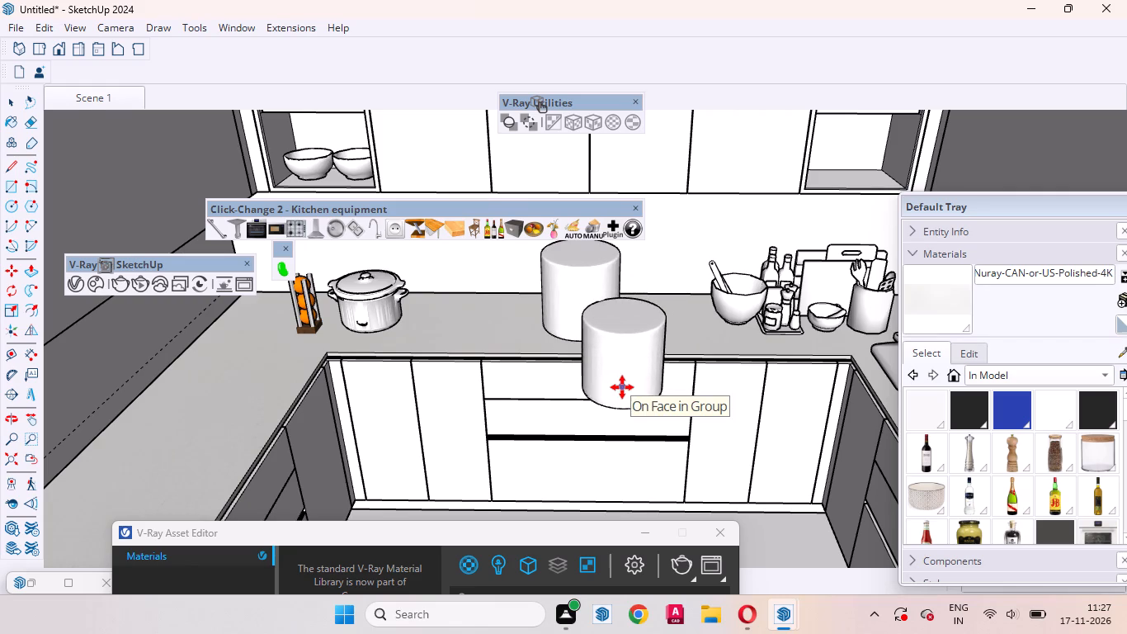
key(space)
Scale the imported cylindrical stand down uniformly in two passes to the size of a small kitchen canister.
click(573, 283)
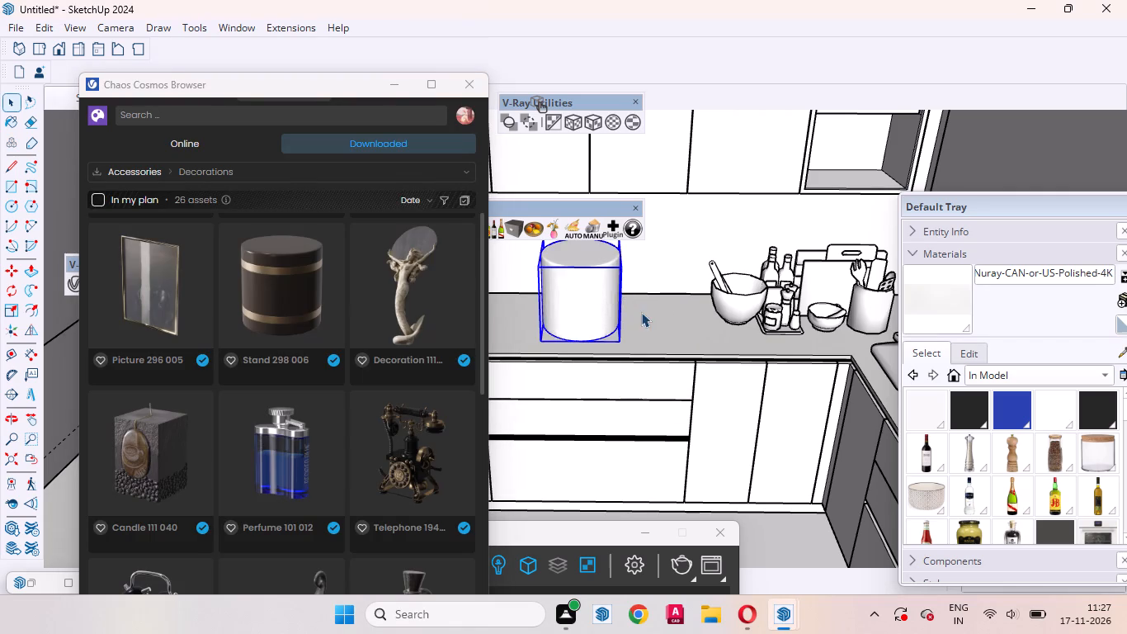
scroll(652, 329, down, 4)
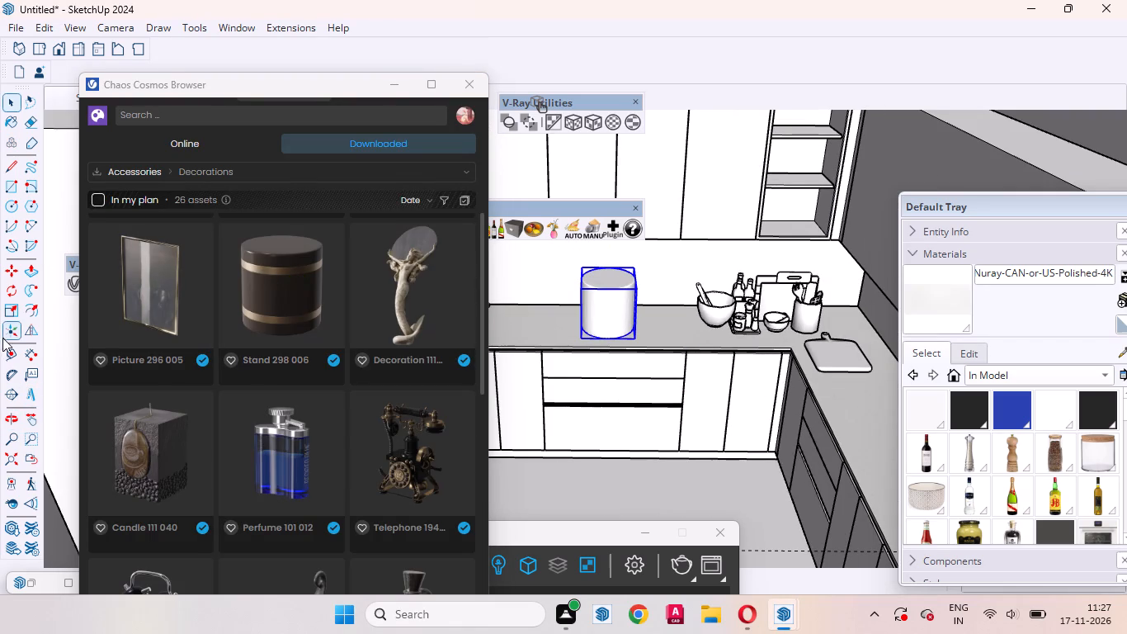
click(12, 312)
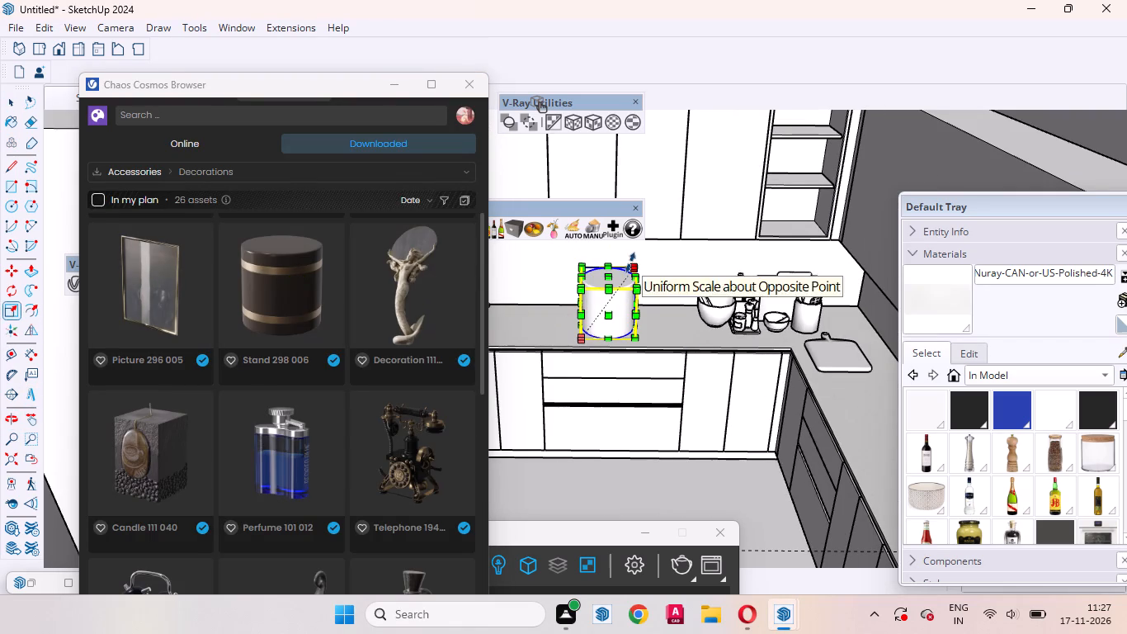
drag(630, 263, 605, 295)
click(6, 99)
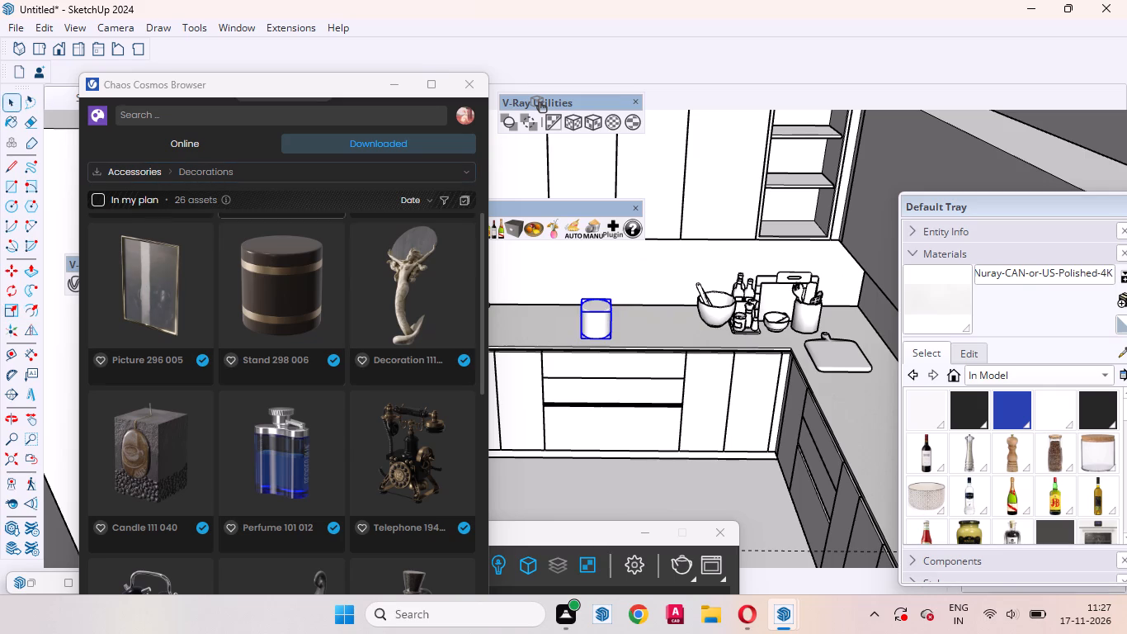
scroll(618, 292, up, 7)
scroll(552, 358, up, 1)
middle_drag(548, 354, 566, 242)
scroll(551, 384, down, 8)
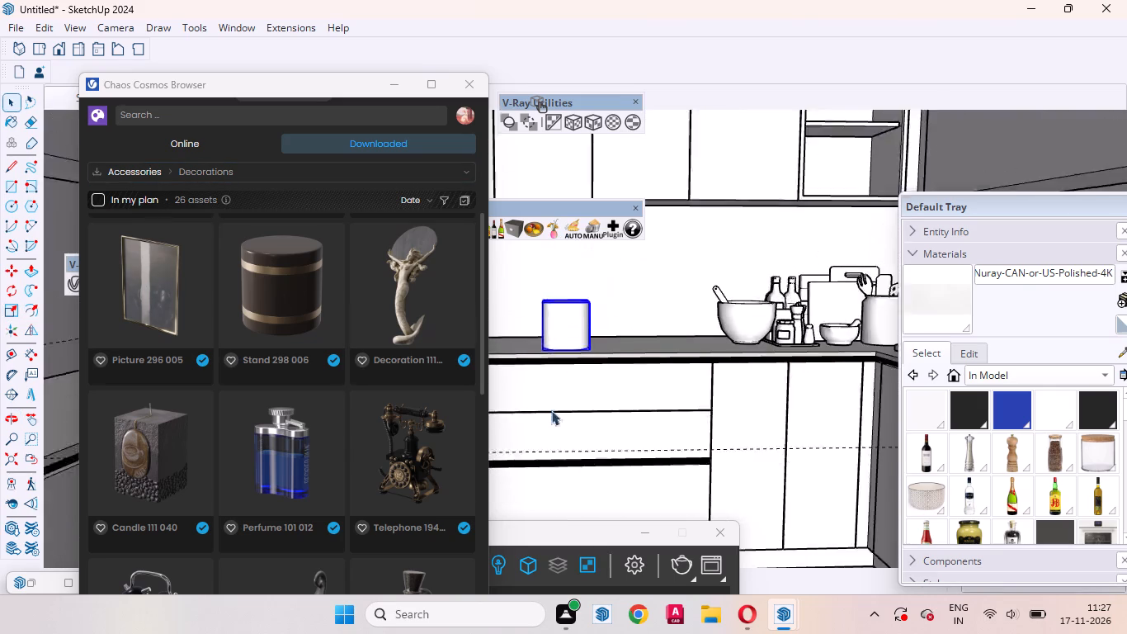
scroll(545, 331, up, 5)
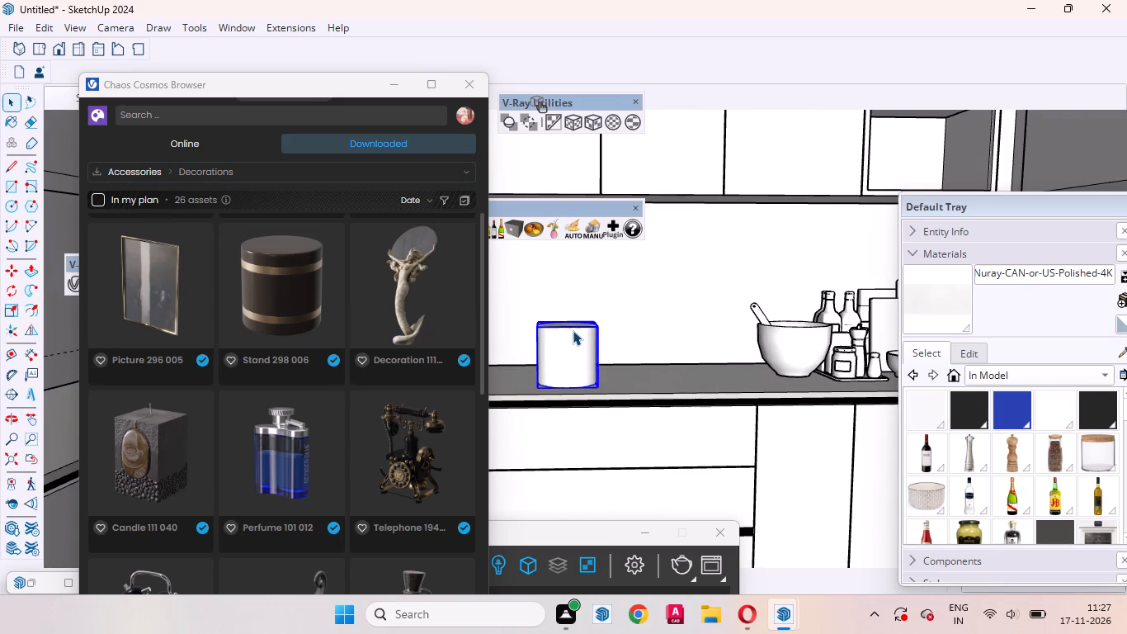
key(s)
drag(606, 323, 582, 359)
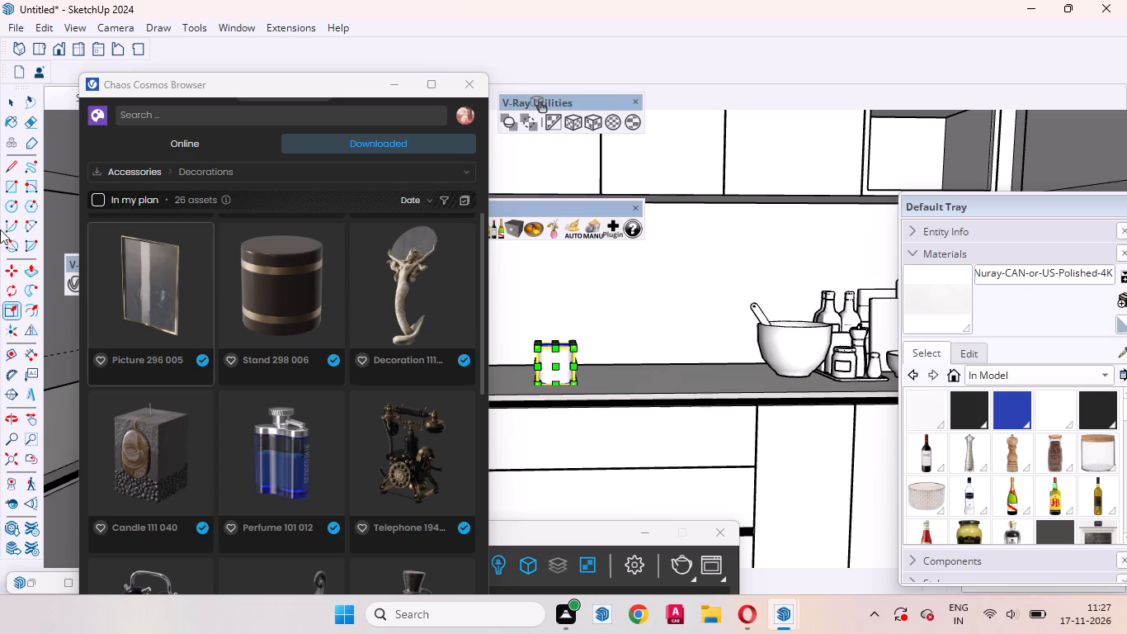
click(10, 106)
Move the small canister from the countertop onto the bottom shelf of the open wall unit above the bottles and chopping boards.
scroll(545, 396, up, 4)
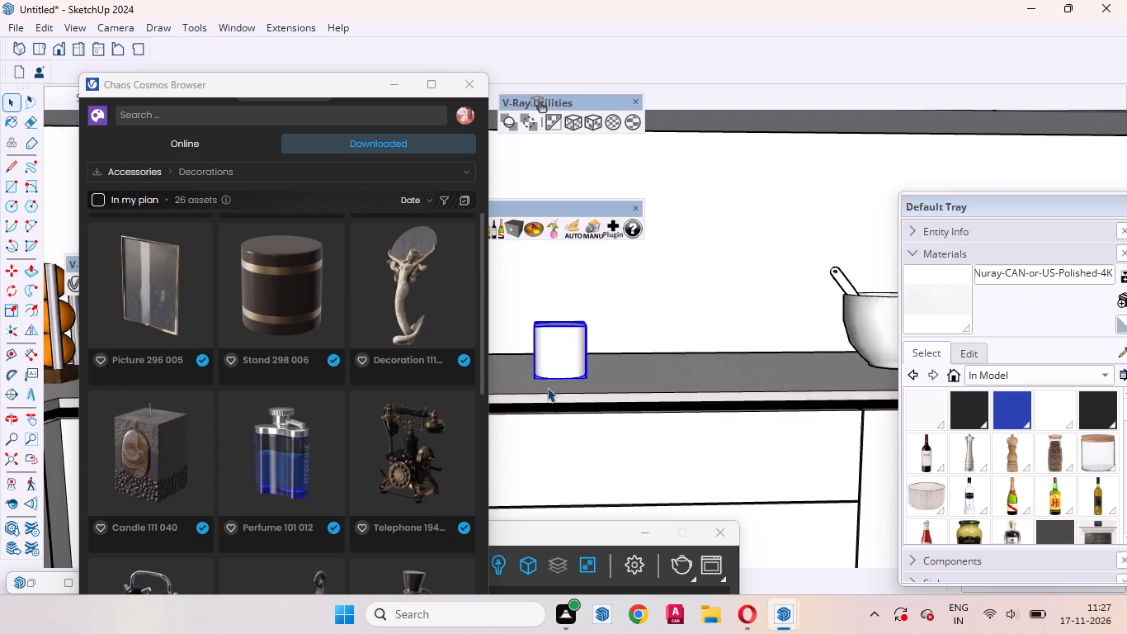
scroll(547, 387, up, 3)
middle_drag(577, 396, 619, 475)
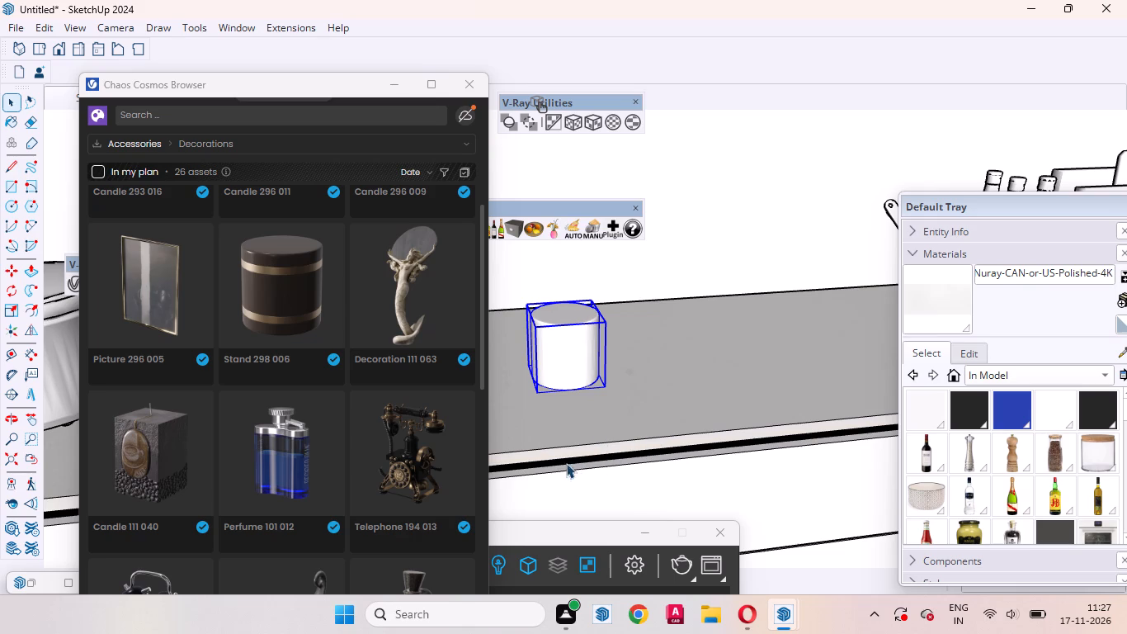
key(m)
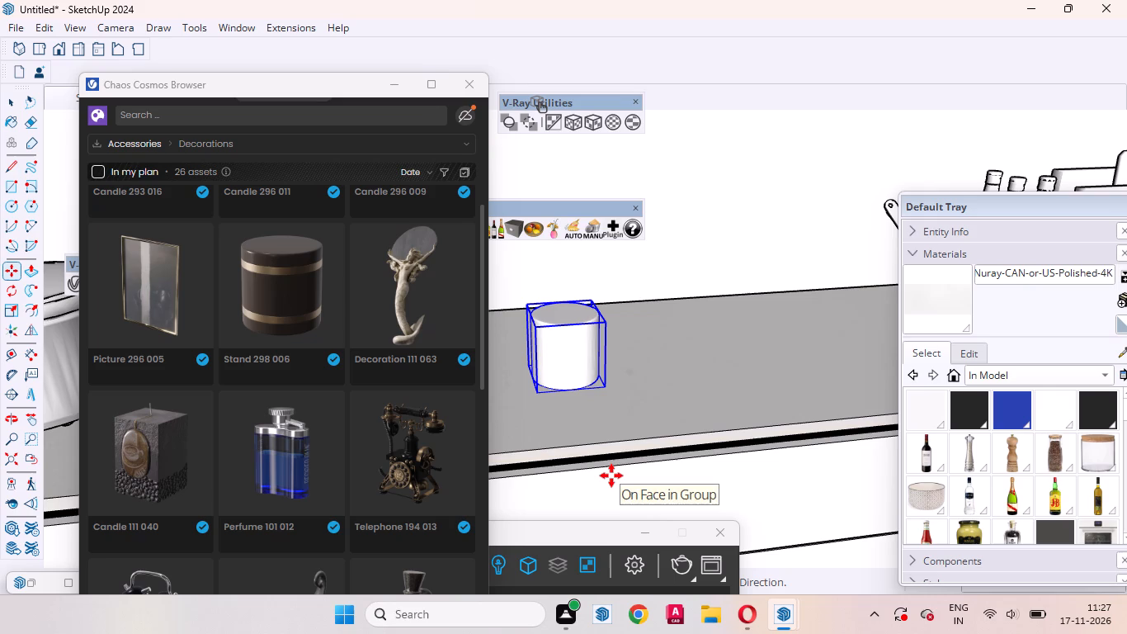
click(611, 387)
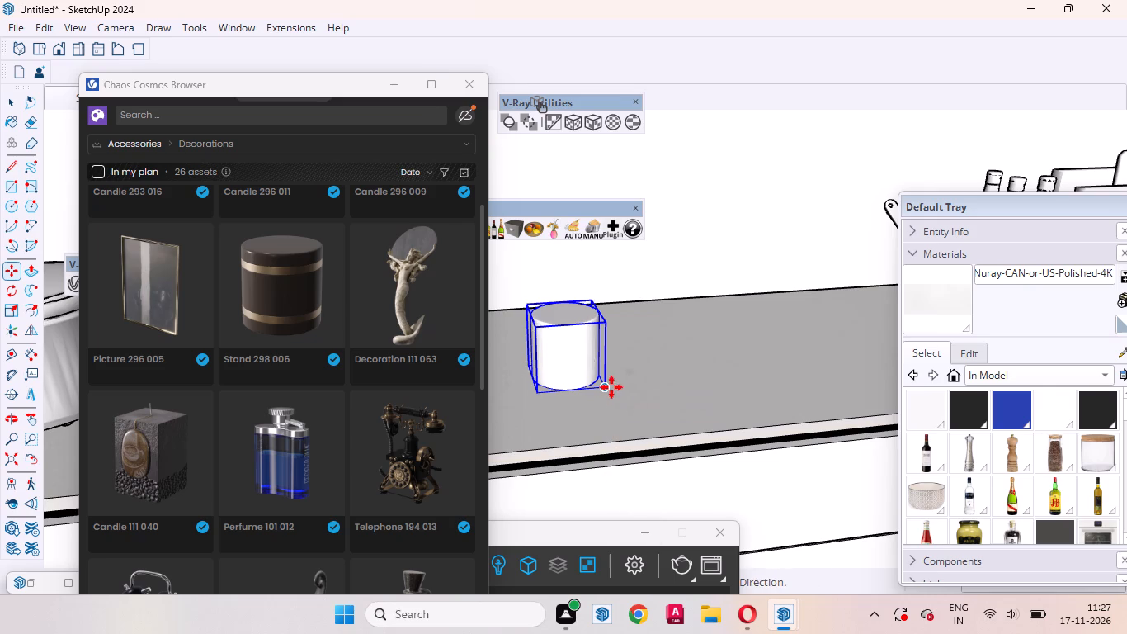
scroll(628, 405, down, 5)
scroll(620, 409, up, 1)
scroll(599, 414, down, 5)
scroll(586, 421, up, 1)
scroll(586, 421, down, 6)
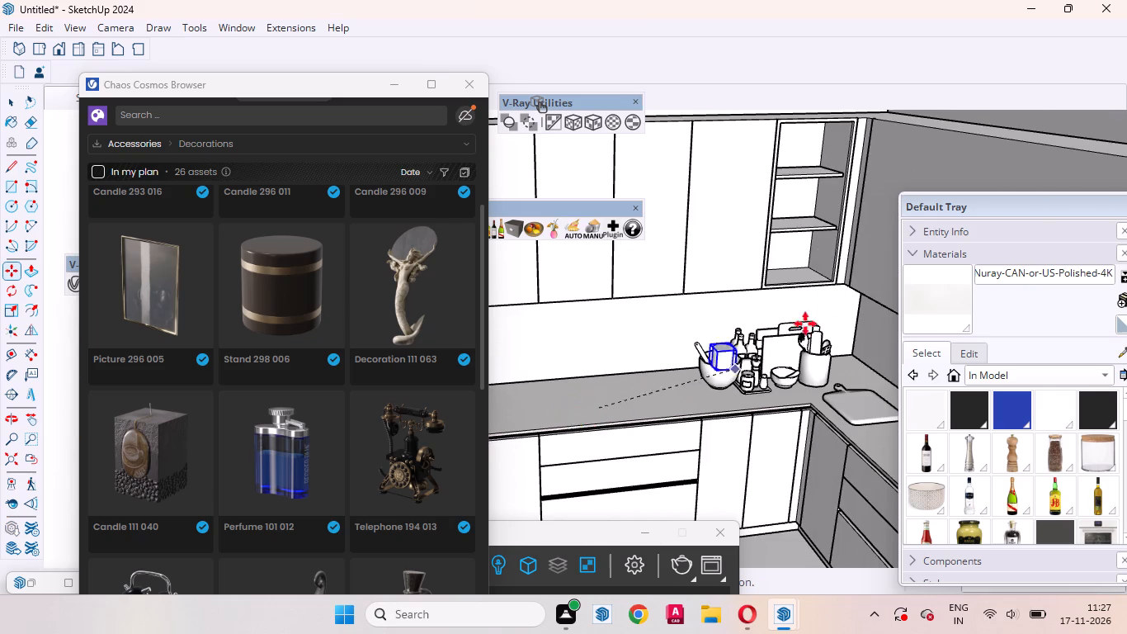
scroll(835, 295, up, 8)
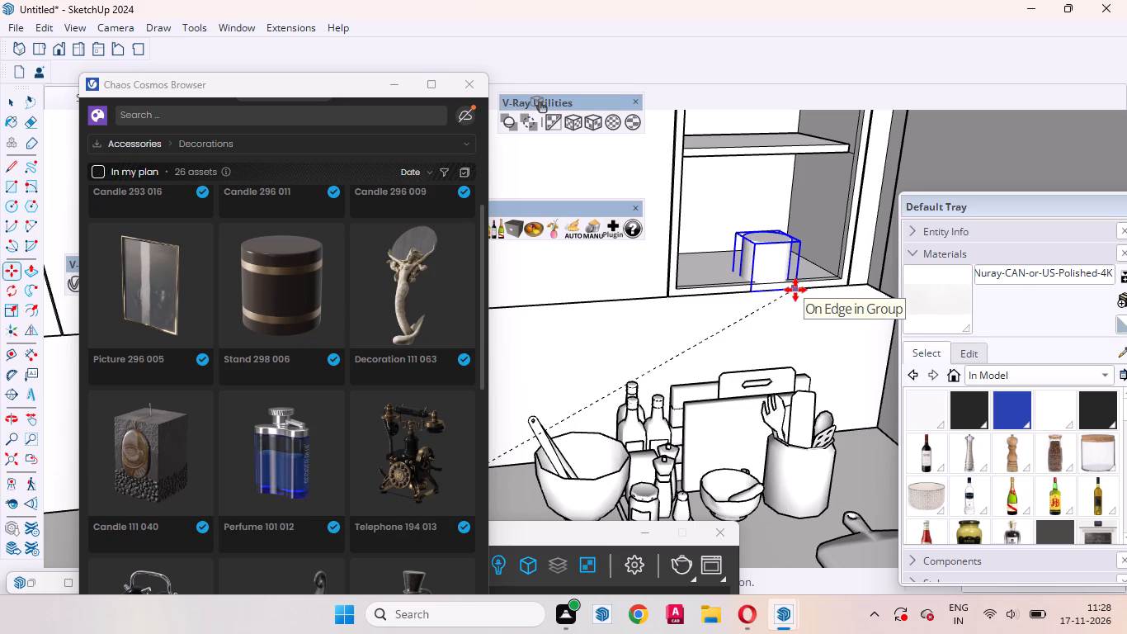
scroll(789, 265, up, 4)
middle_drag(792, 272, 764, 319)
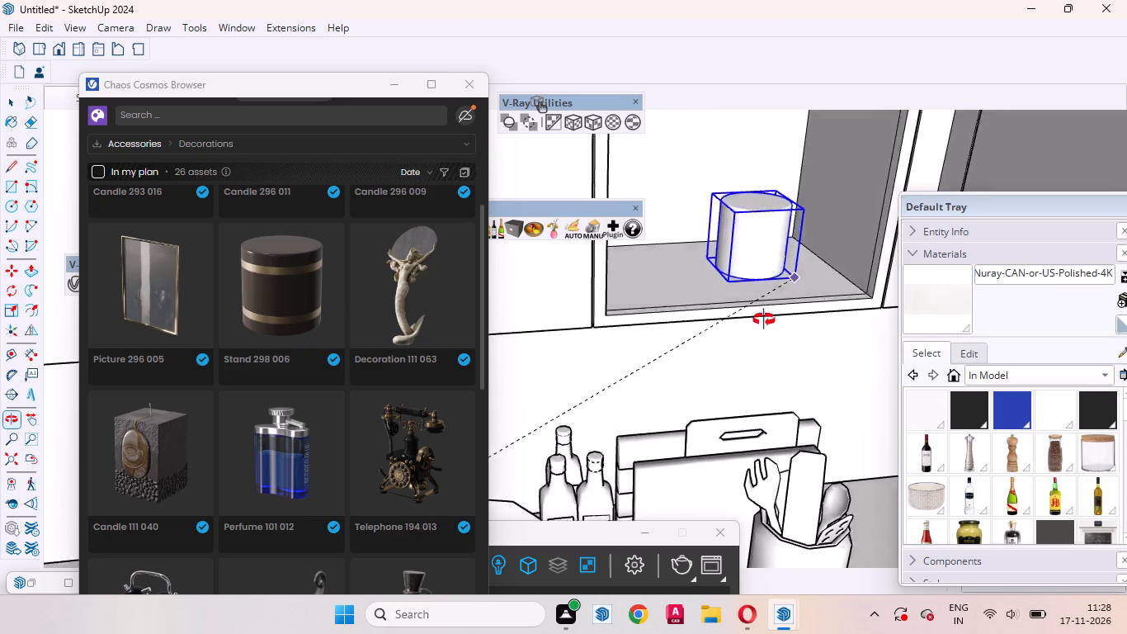
middle_drag(764, 319, 689, 390)
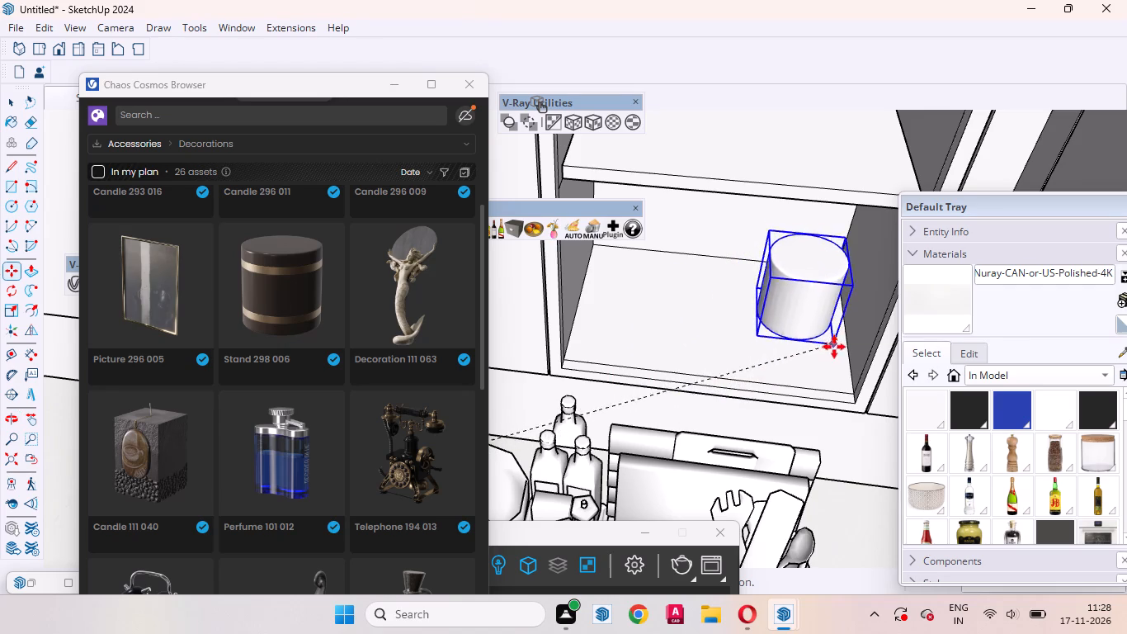
click(835, 348)
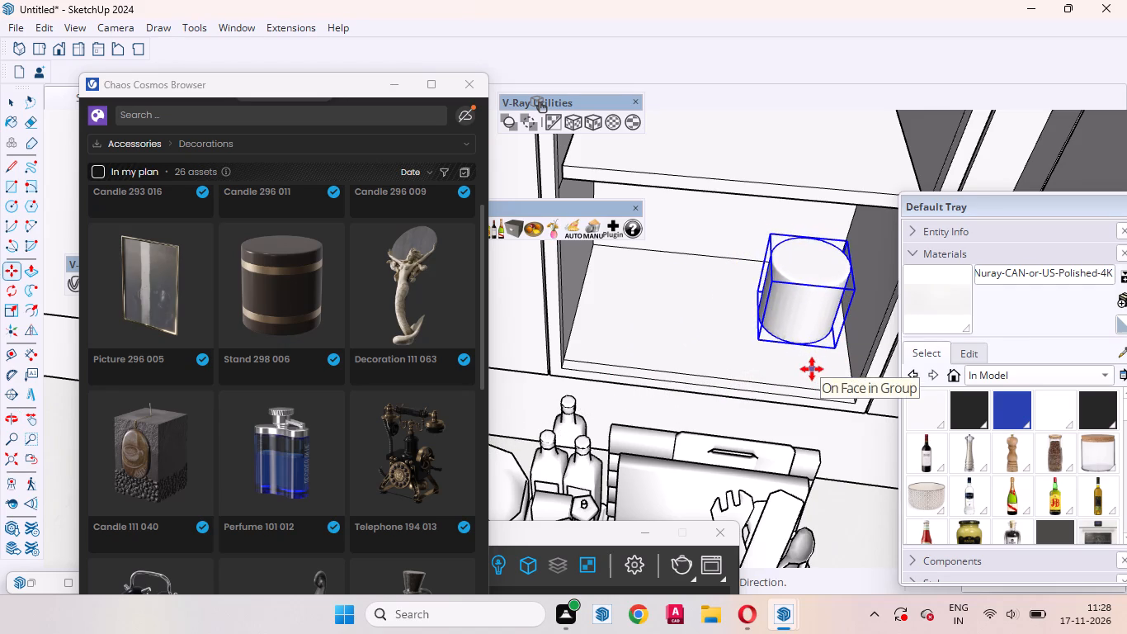
Copy the canister twice along the bottom shelf to form a row of three, and deselect it.
key(m)
click(811, 371)
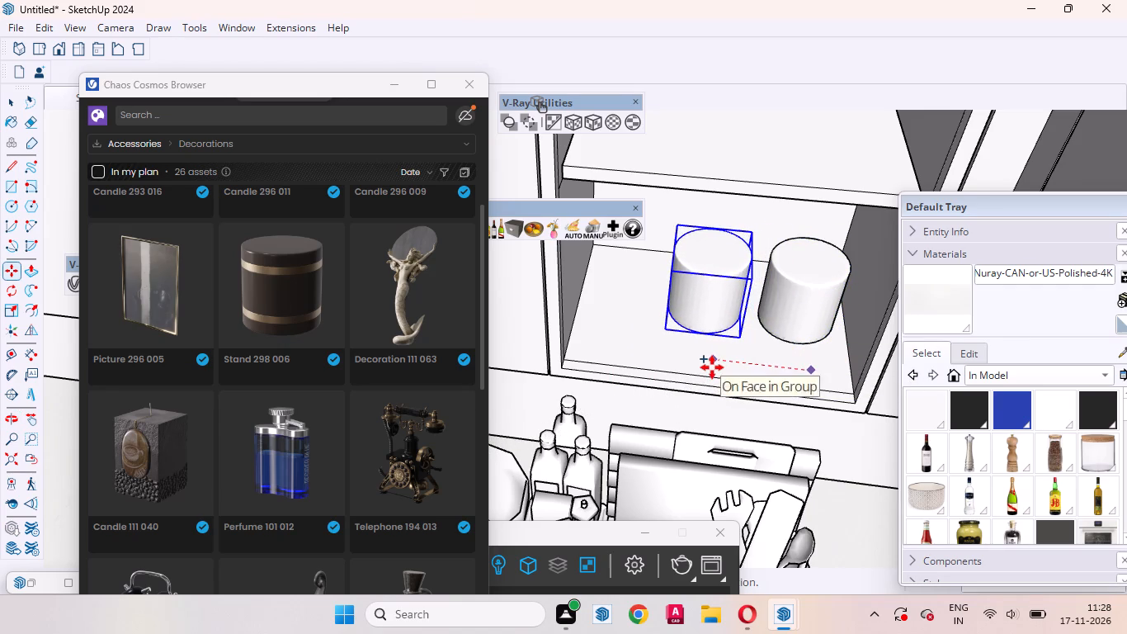
click(712, 367)
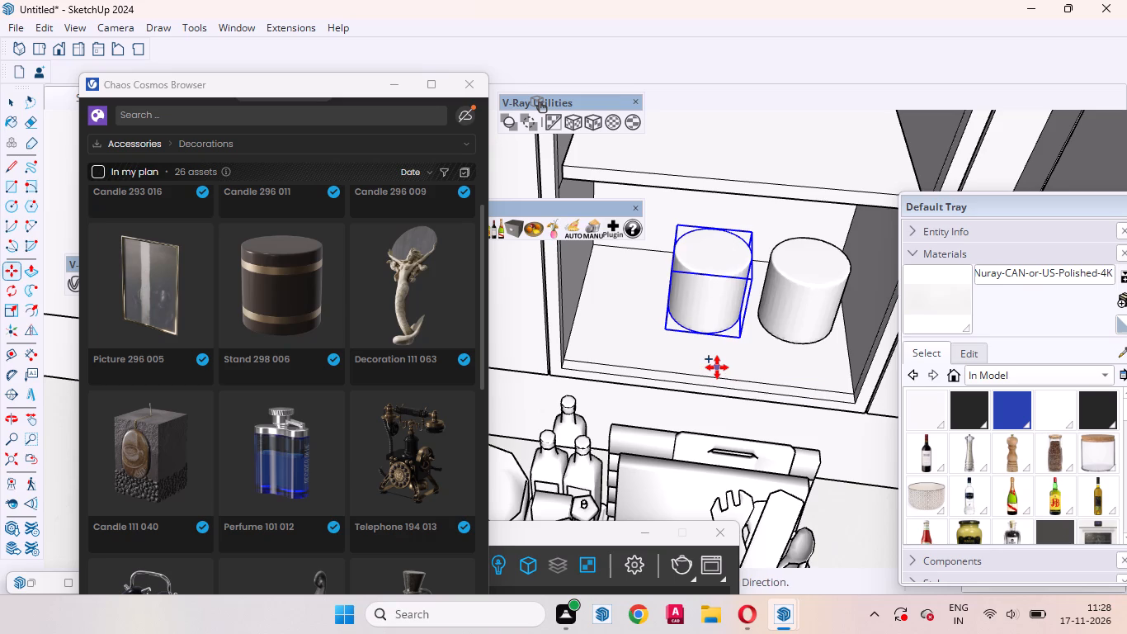
click(717, 367)
click(627, 357)
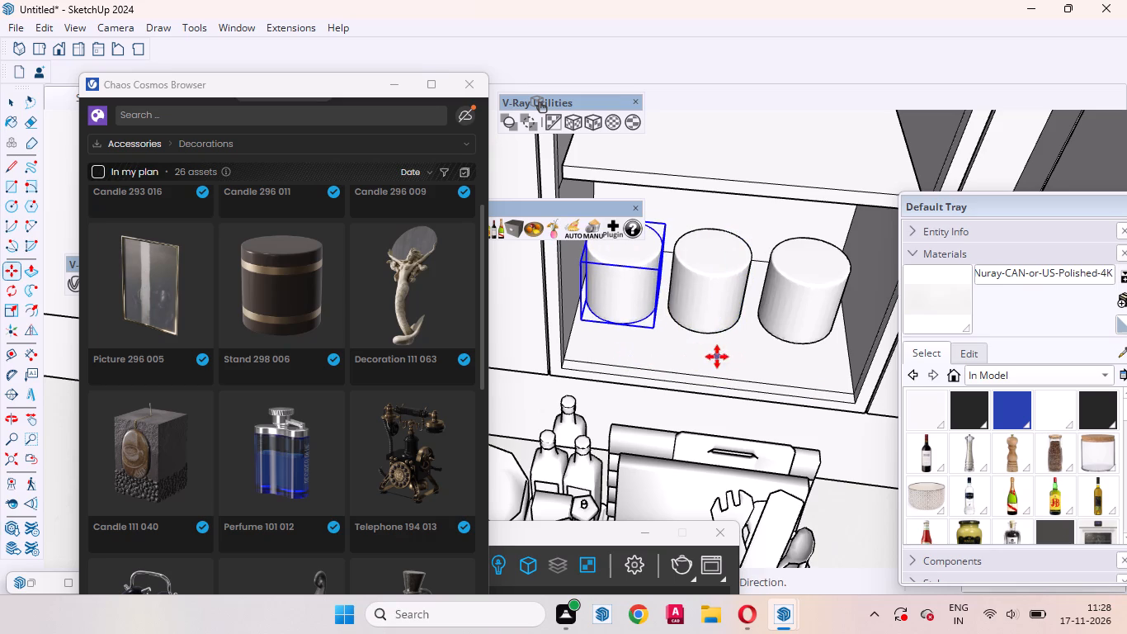
key(space)
scroll(716, 357, down, 20)
scroll(716, 357, down, 2)
click(796, 335)
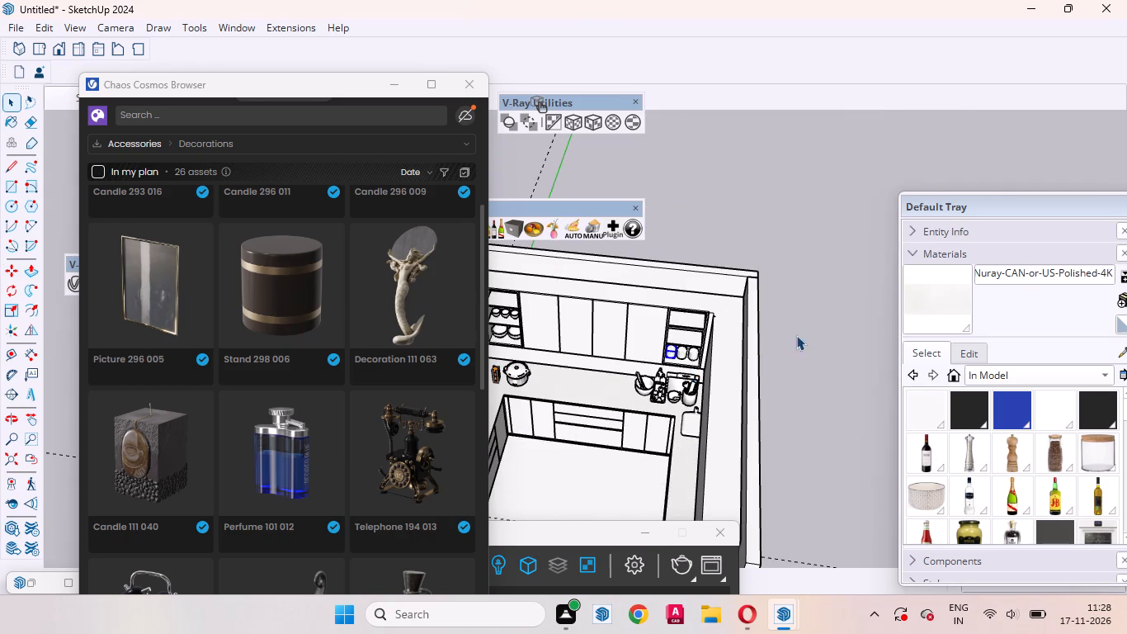
Look through the downloaded Decorations assets for an item suited to the open wall unit that holds the bowls.
middle_drag(757, 368, 816, 234)
scroll(724, 293, down, 4)
scroll(567, 333, up, 17)
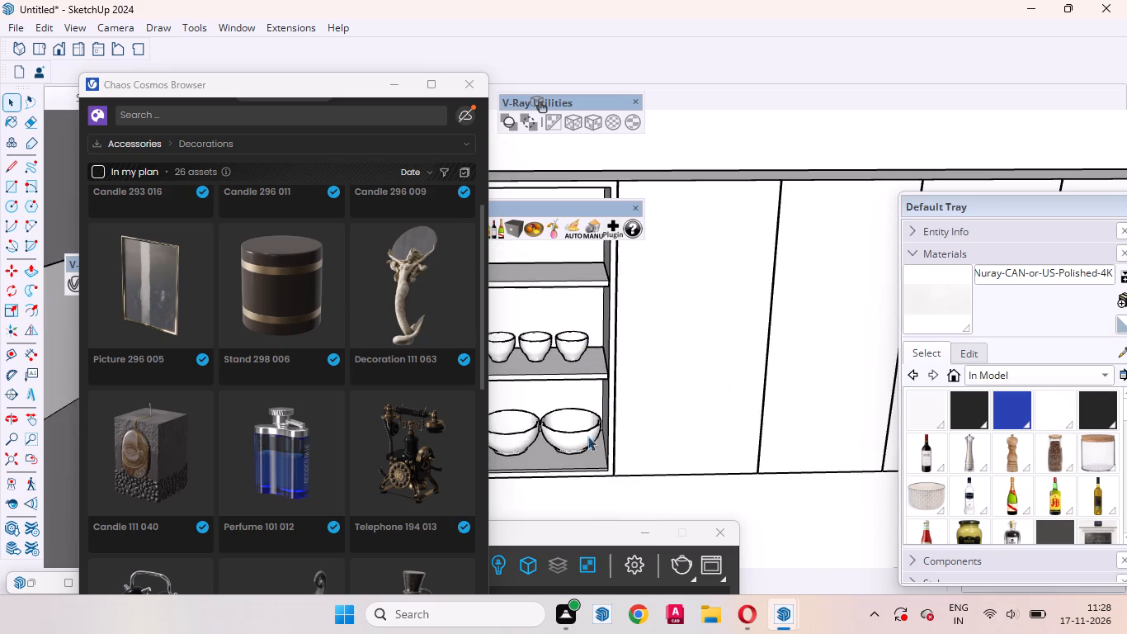
middle_drag(579, 466, 566, 496)
scroll(660, 391, down, 3)
scroll(319, 414, down, 4)
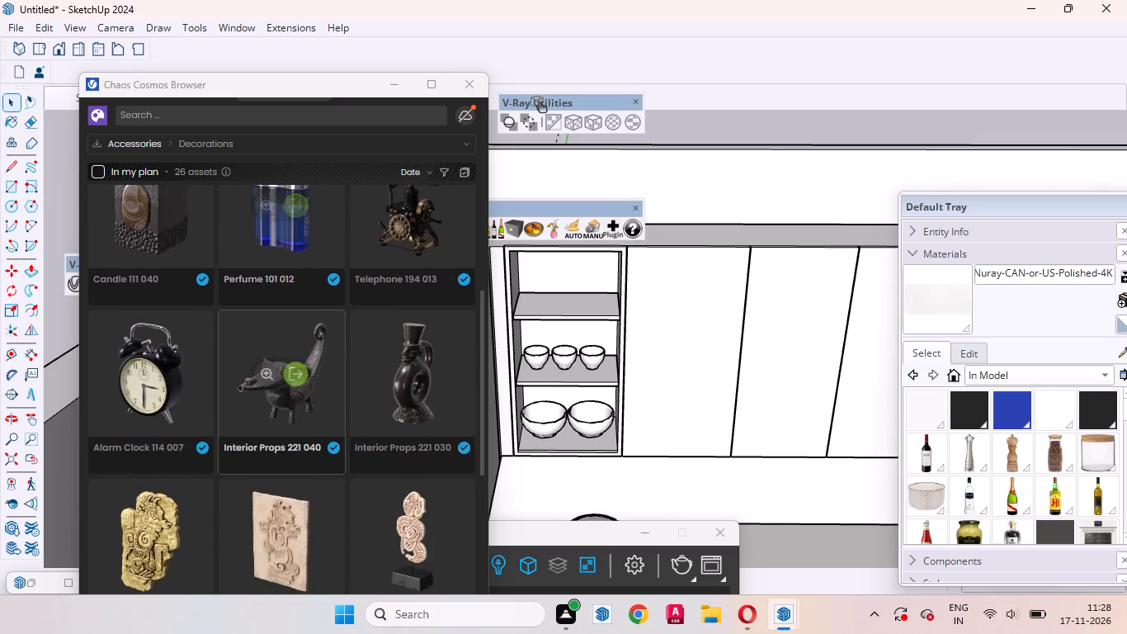
scroll(329, 412, down, 5)
scroll(337, 403, up, 1)
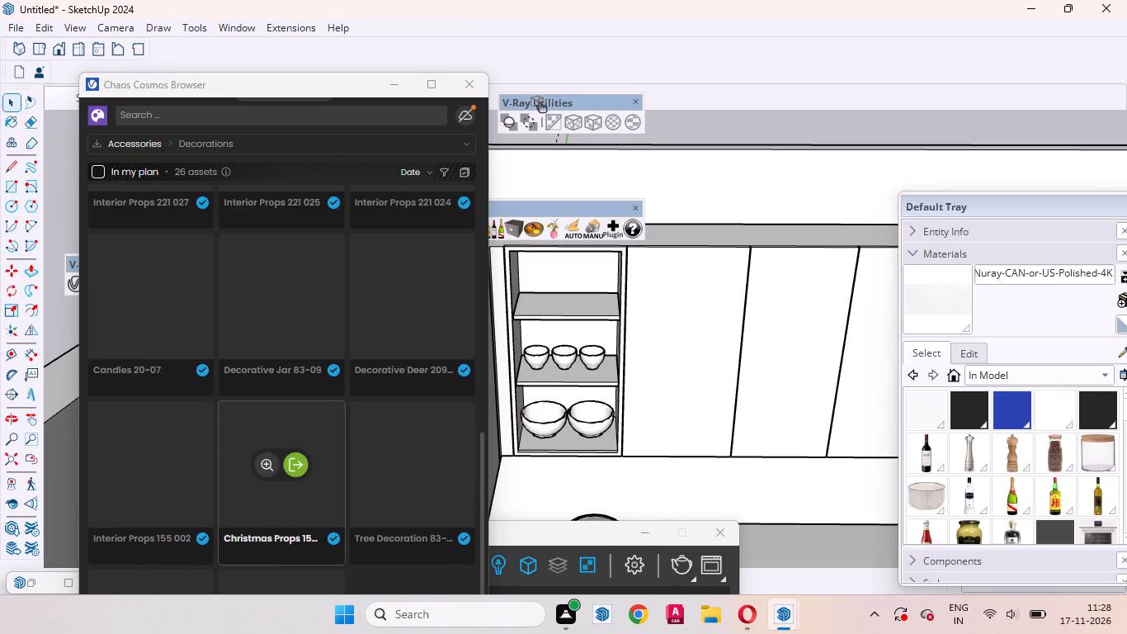
scroll(337, 403, up, 1)
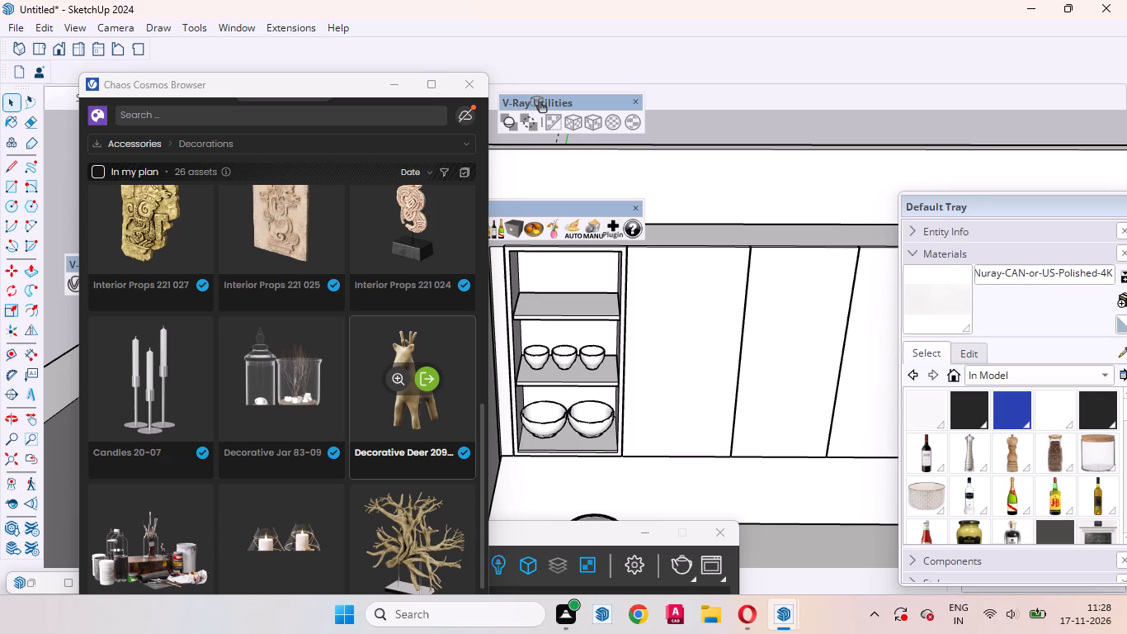
scroll(365, 430, down, 2)
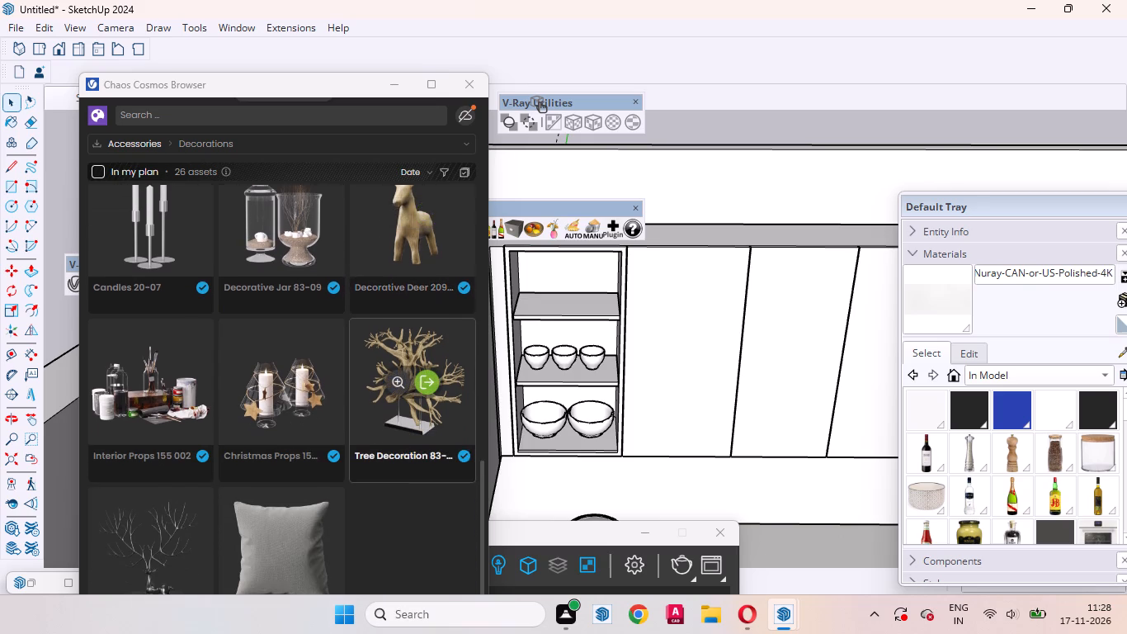
scroll(365, 424, down, 2)
scroll(436, 400, up, 4)
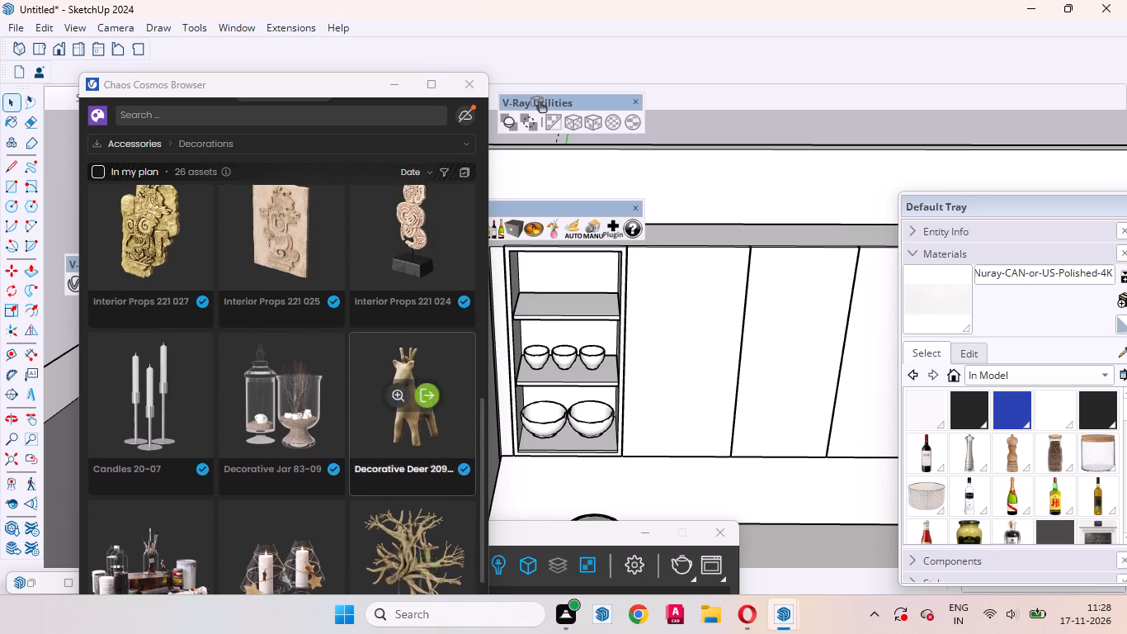
scroll(388, 348, down, 4)
scroll(396, 347, up, 1)
scroll(396, 347, down, 1)
scroll(385, 347, up, 4)
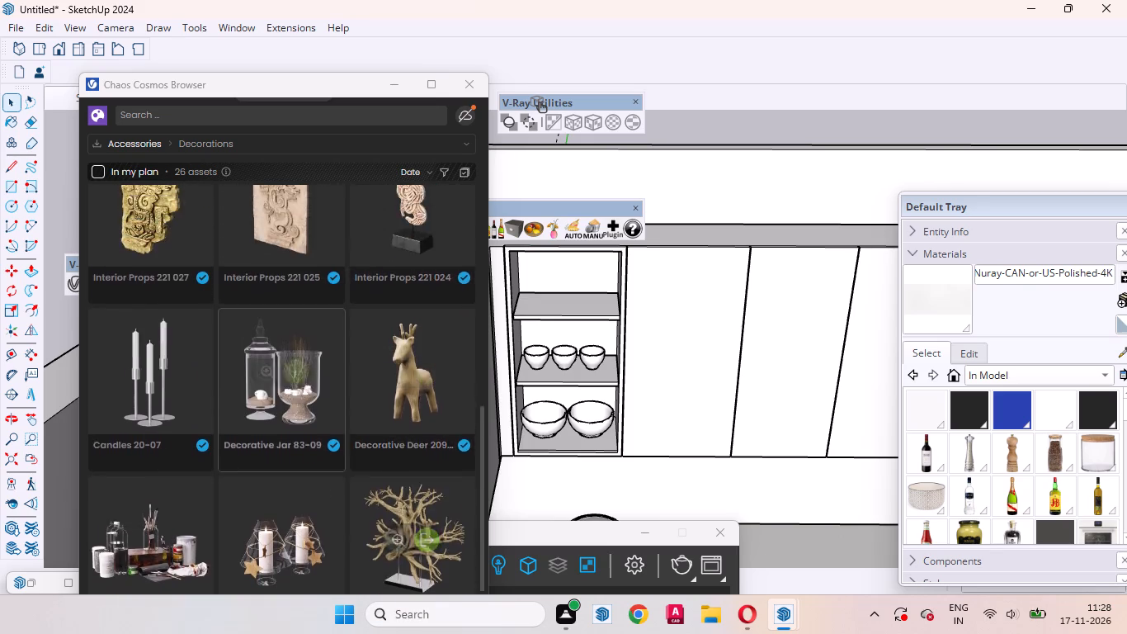
scroll(284, 346, up, 6)
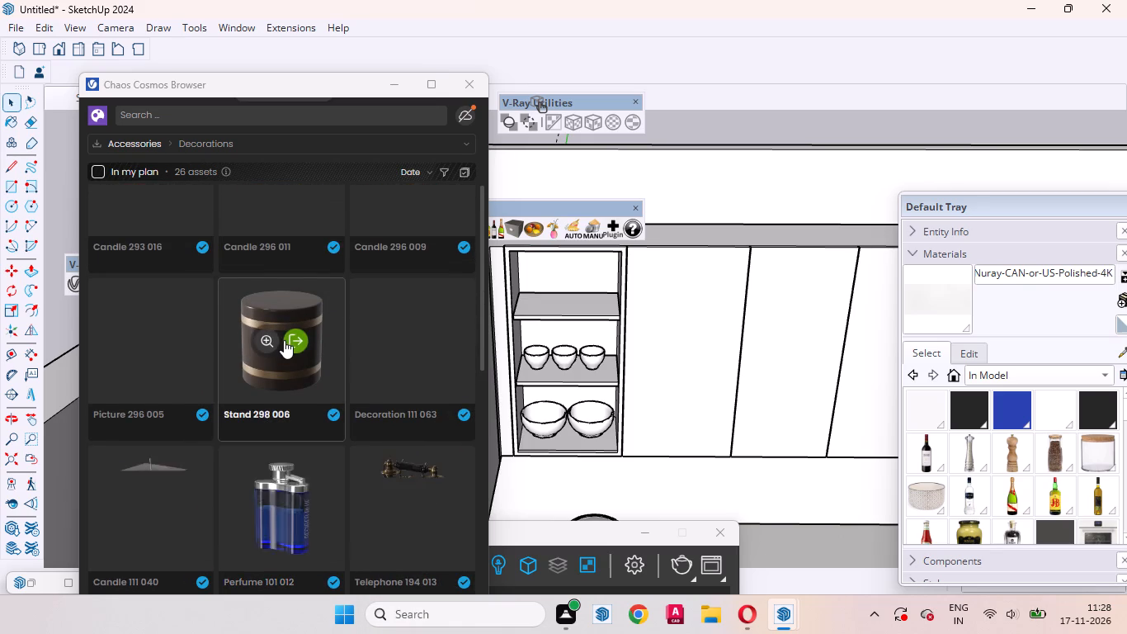
scroll(284, 340, up, 3)
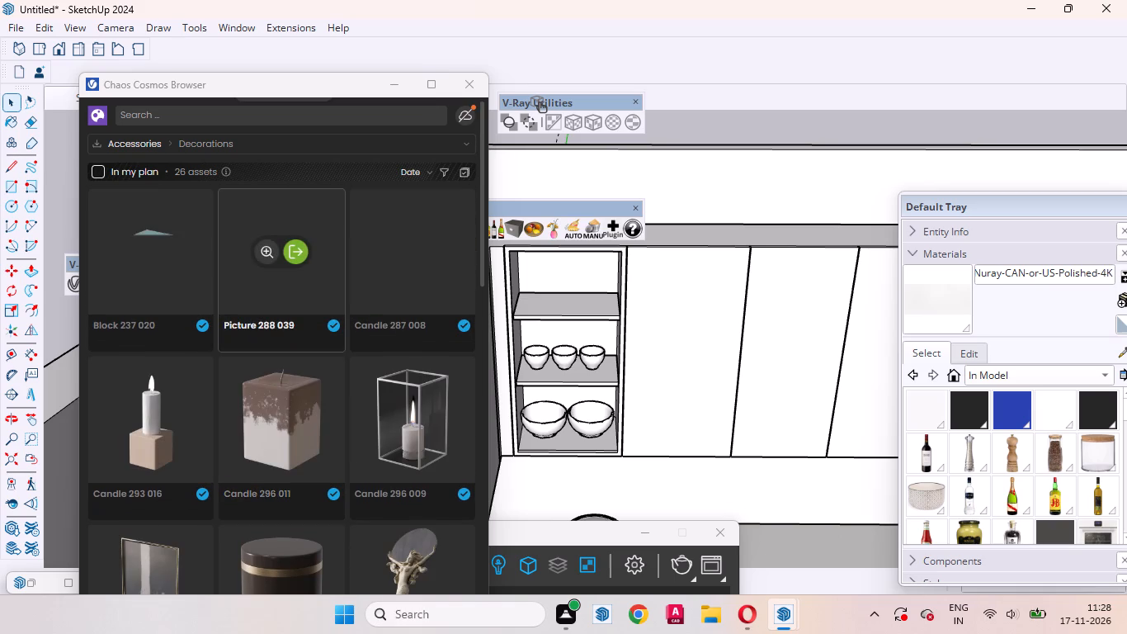
scroll(318, 346, up, 4)
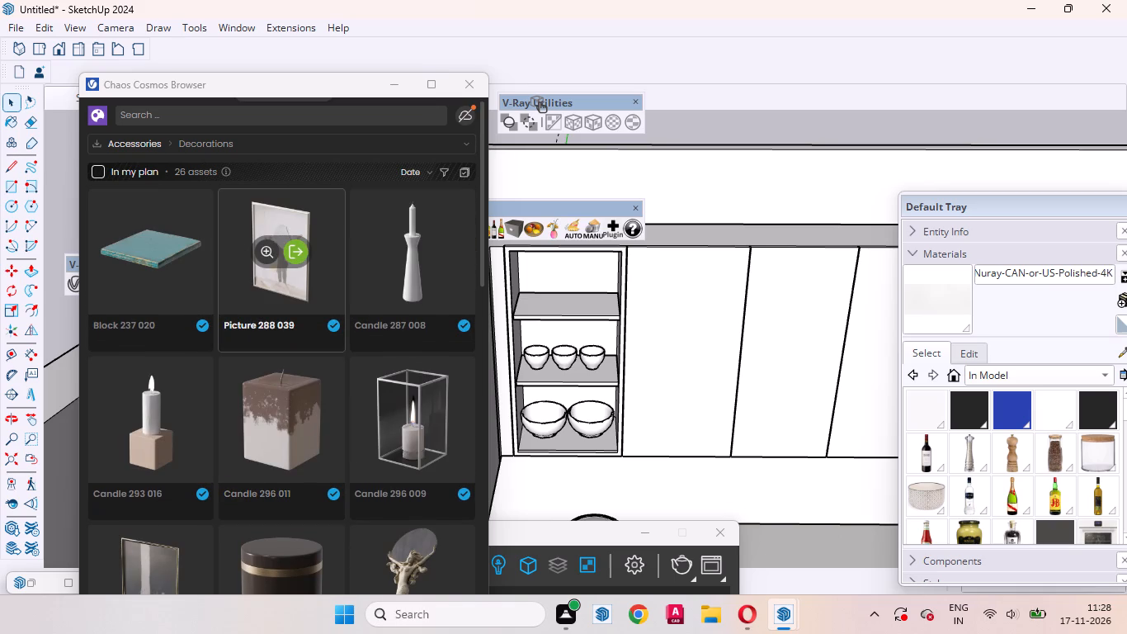
scroll(310, 353, down, 5)
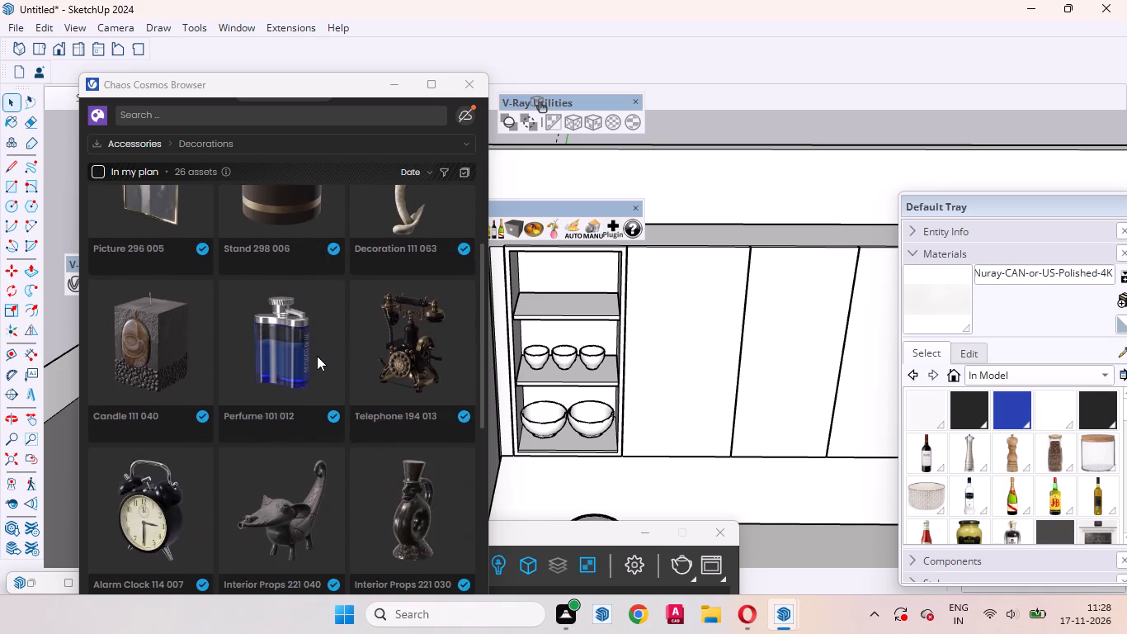
scroll(317, 356, down, 4)
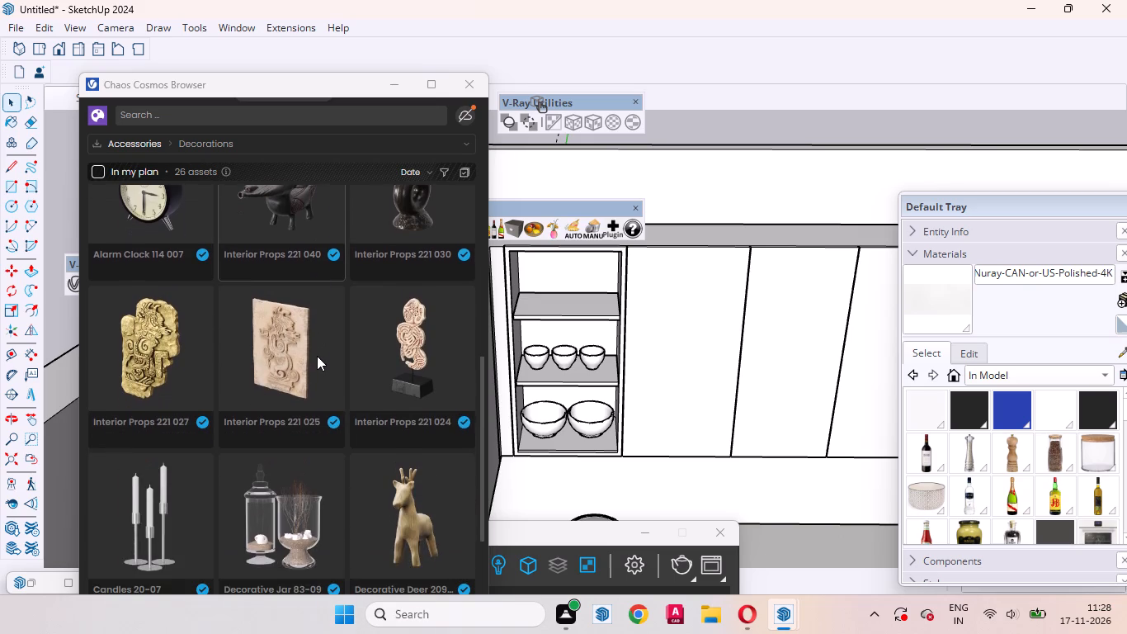
scroll(317, 356, down, 5)
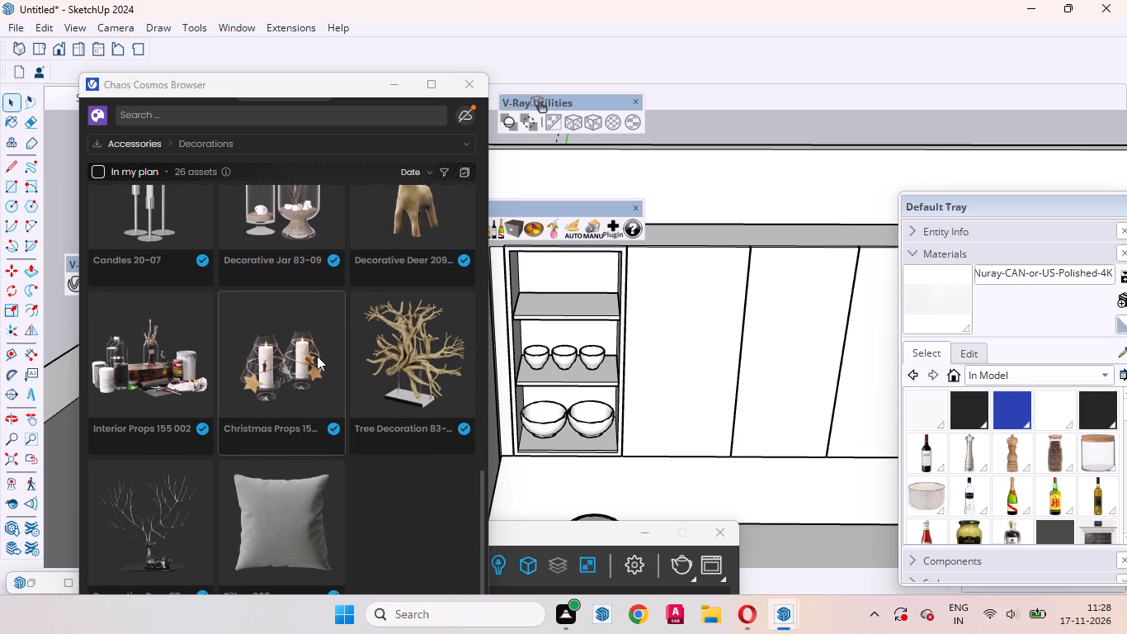
scroll(317, 356, down, 4)
scroll(237, 438, down, 4)
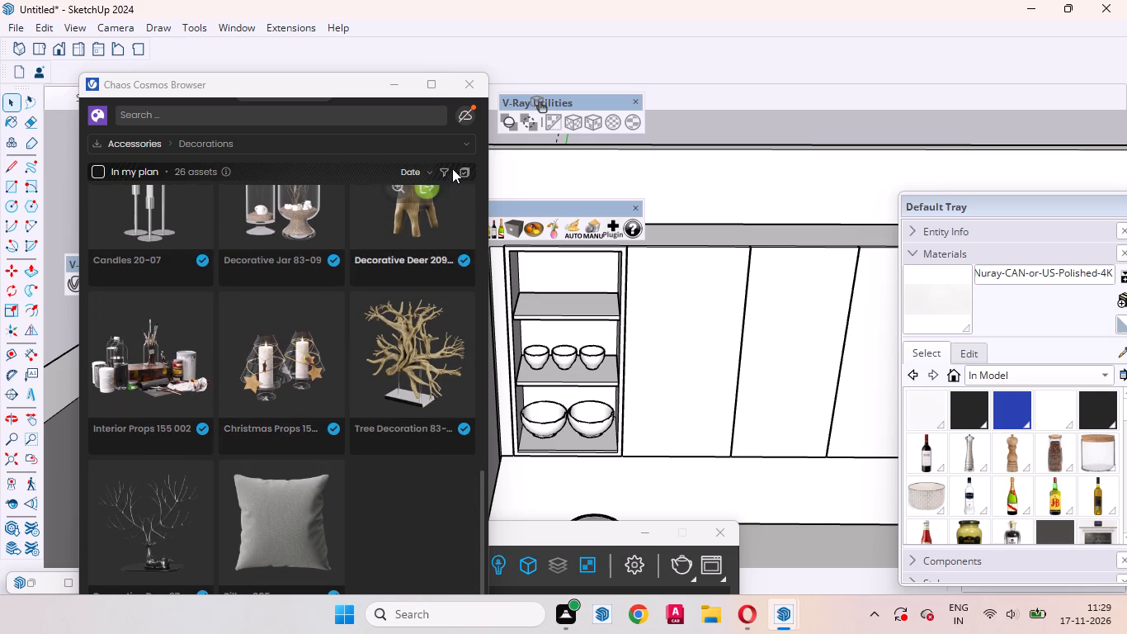
scroll(242, 144, up, 4)
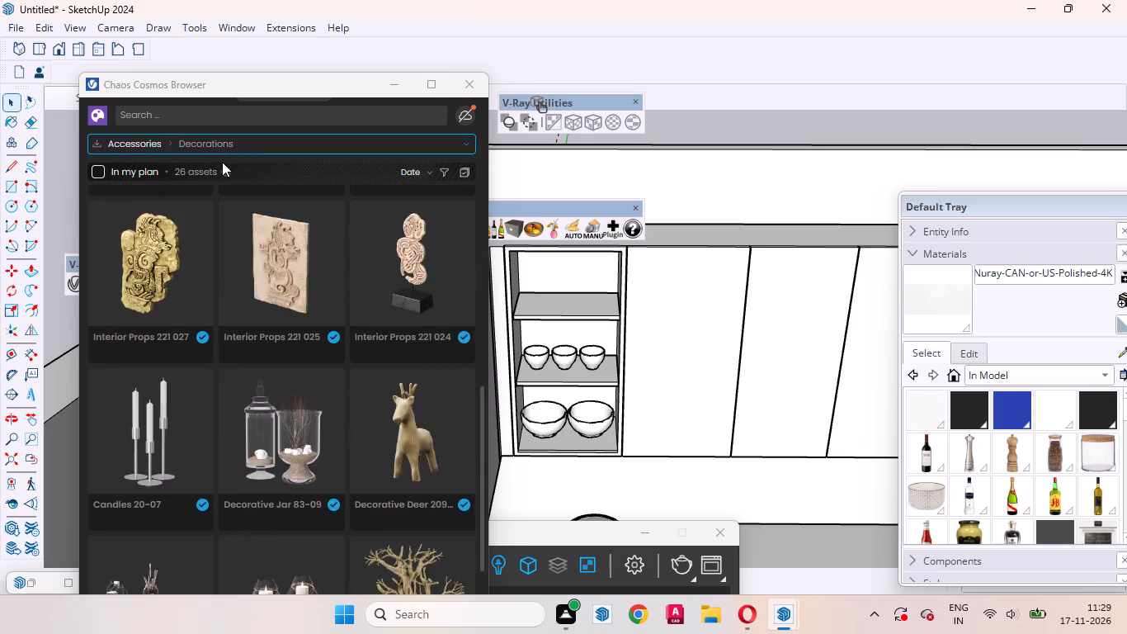
scroll(222, 162, up, 11)
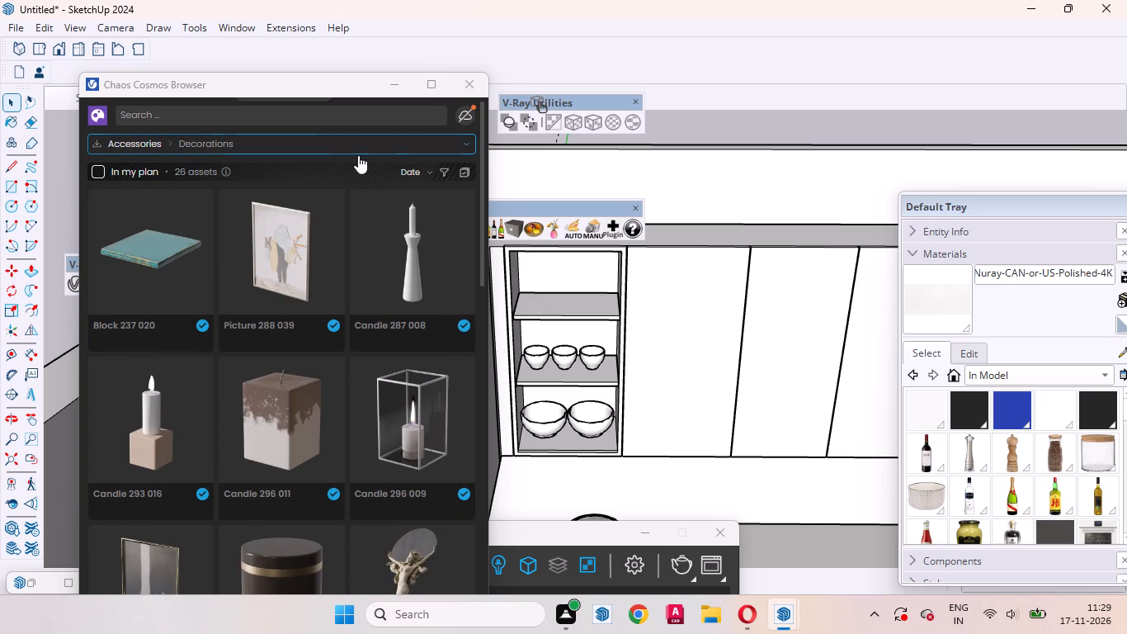
Switch the downloaded assets from Decorations to the Electronics & appliances category under Accessories.
click(462, 144)
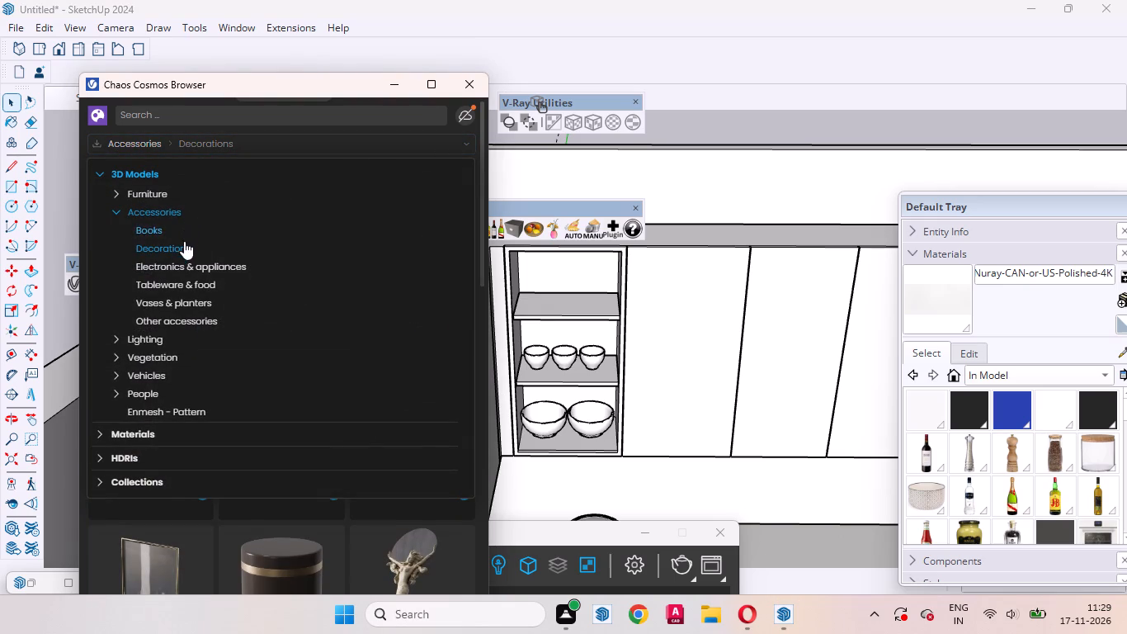
click(184, 241)
scroll(227, 177, up, 9)
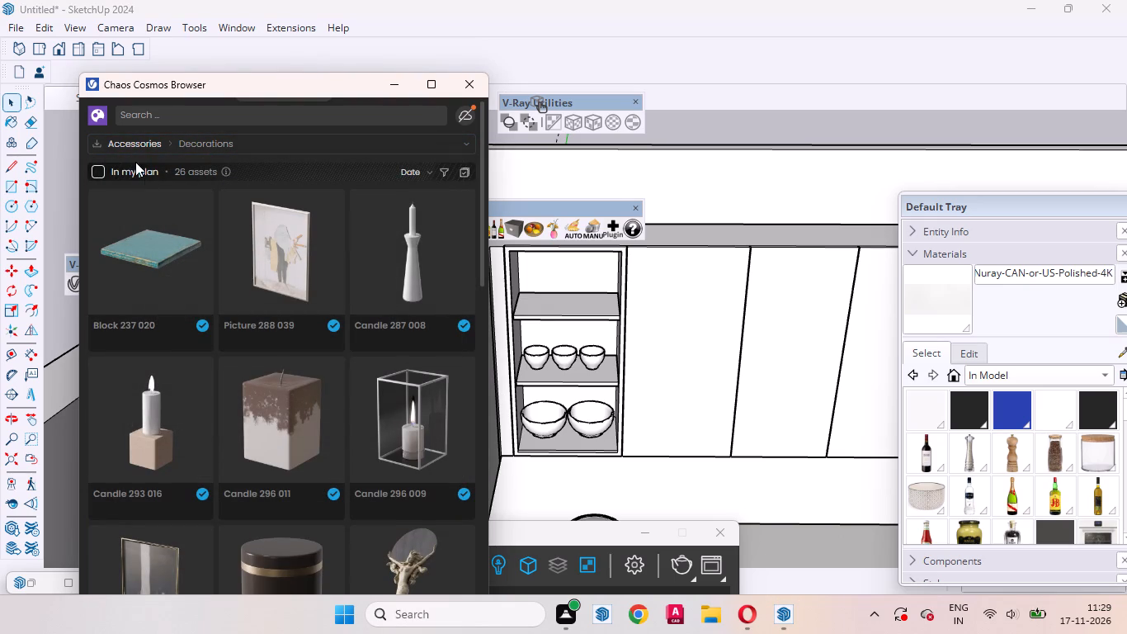
scroll(135, 162, up, 2)
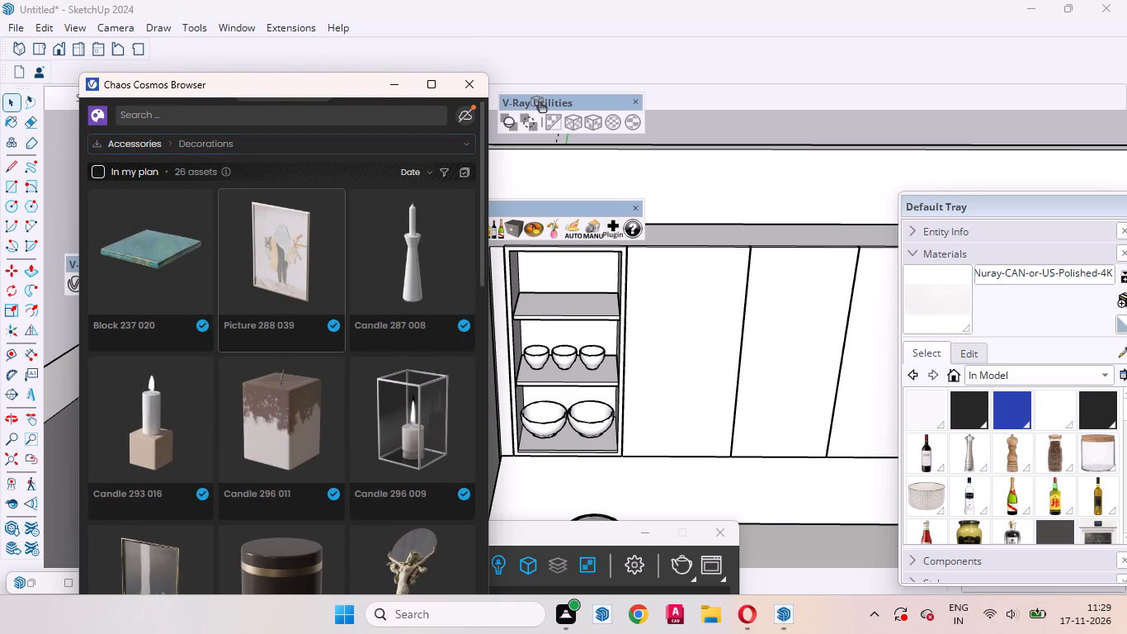
click(132, 173)
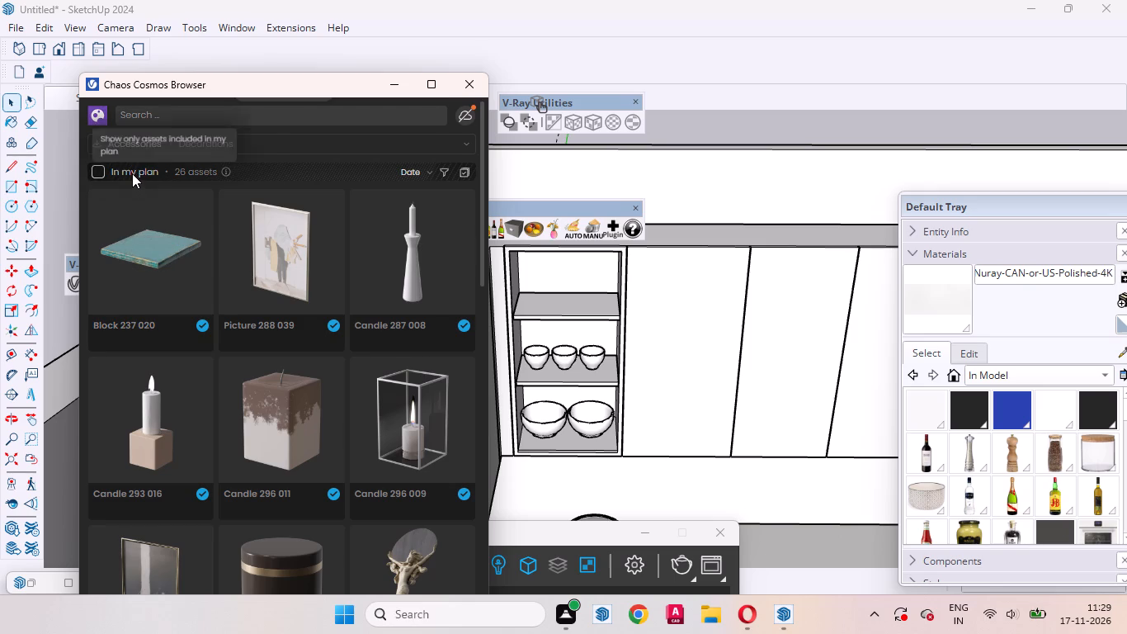
click(425, 173)
click(389, 157)
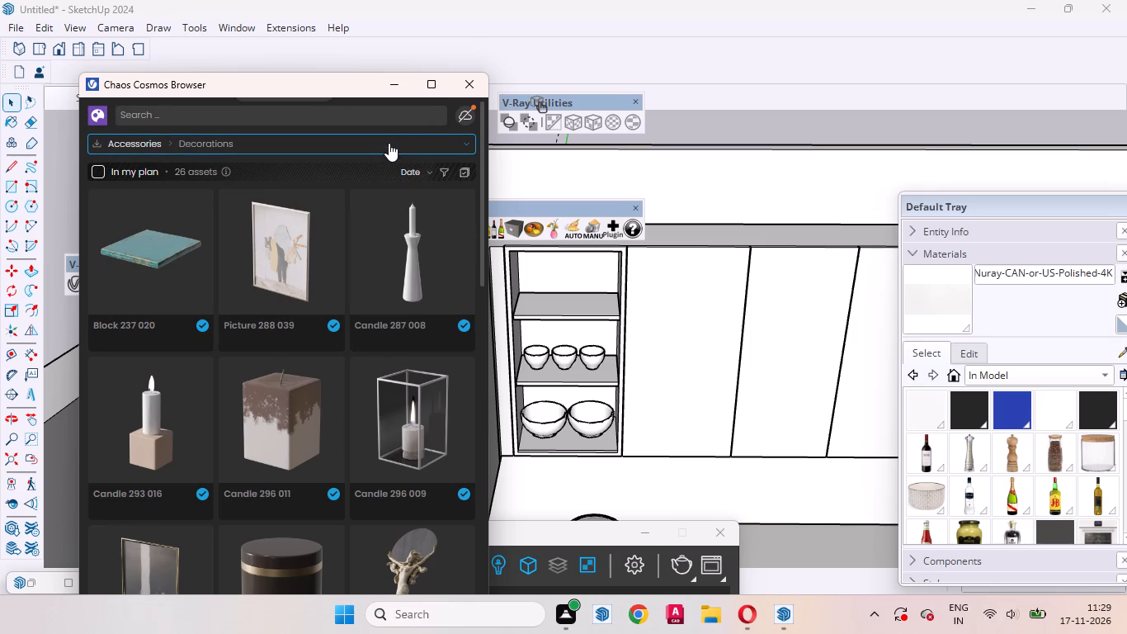
click(441, 148)
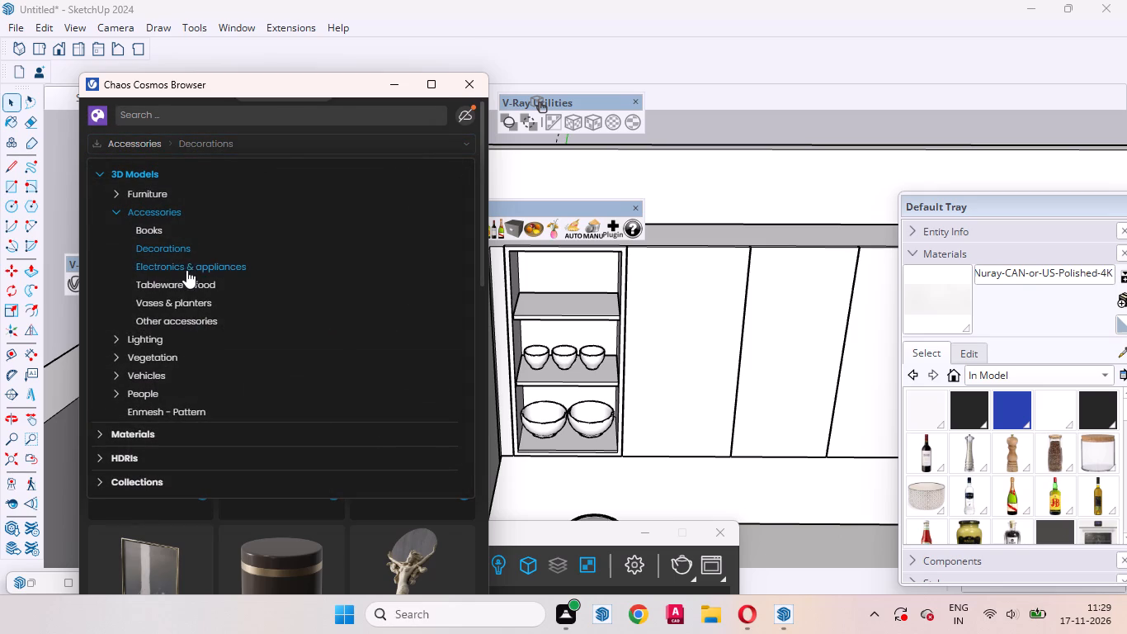
click(186, 270)
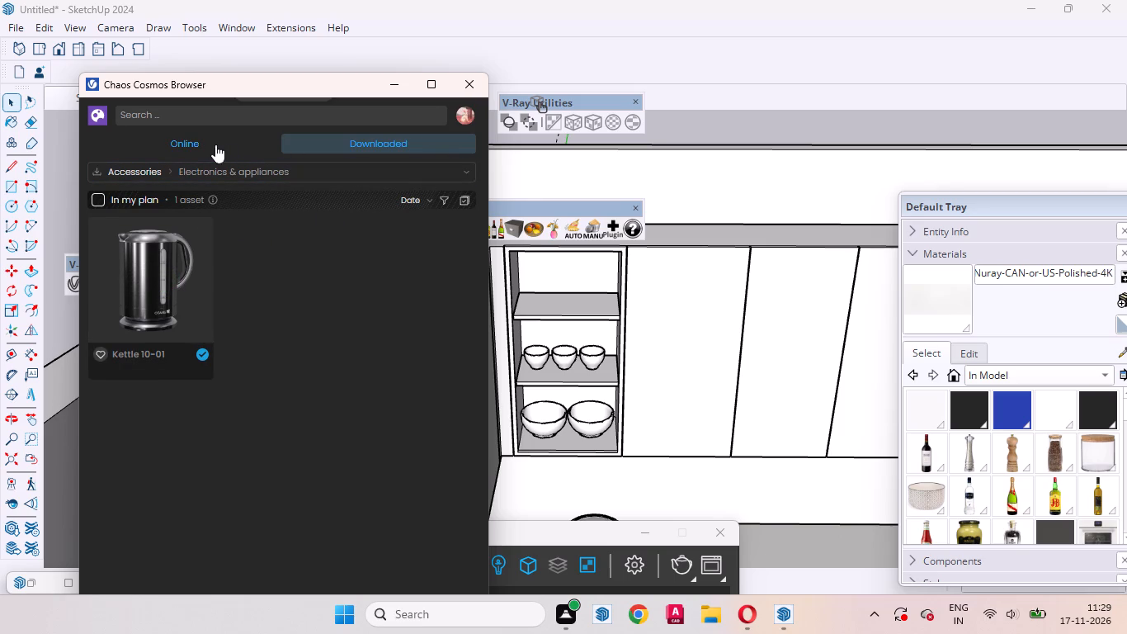
Look through the online Decorations assets under 3D Models > Accessories for an item suited to the open wall unit with the bowls.
click(210, 144)
click(461, 175)
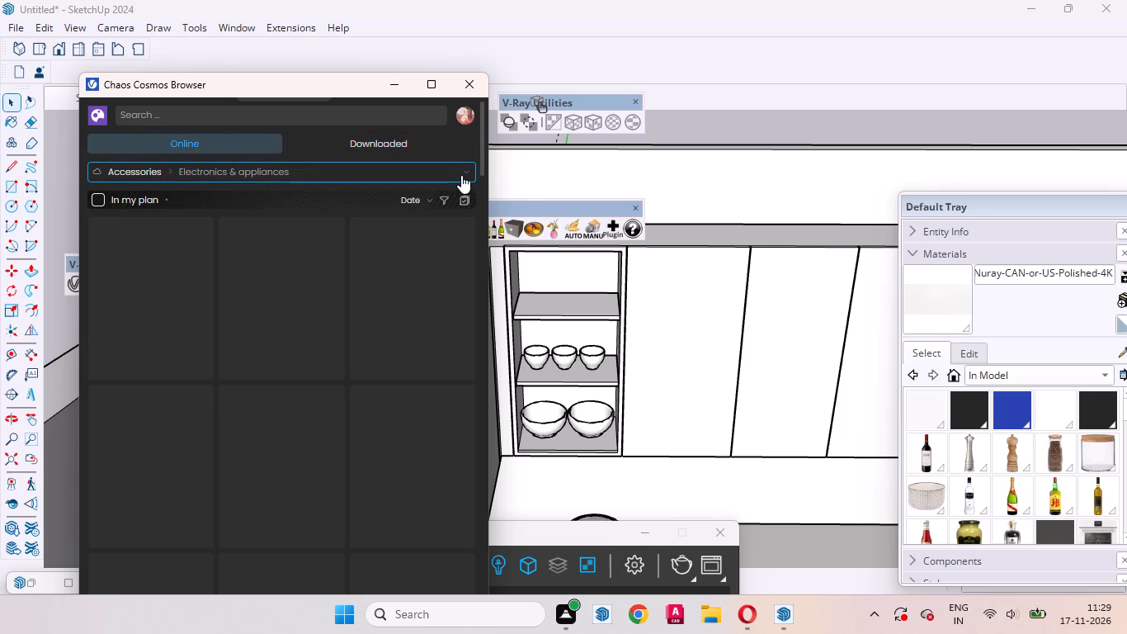
click(181, 290)
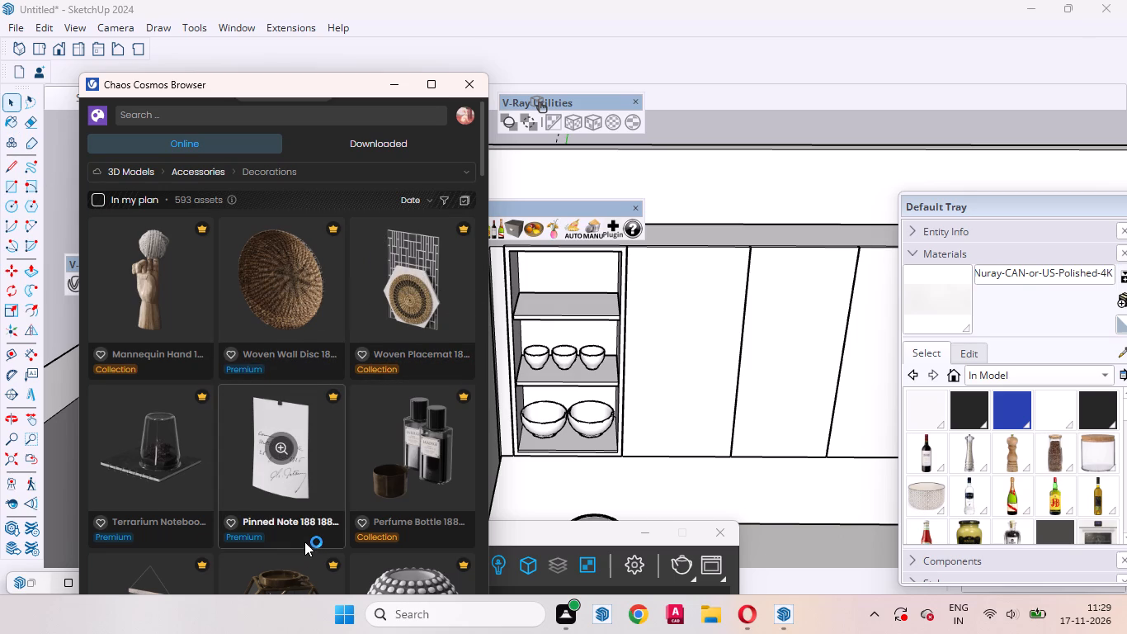
scroll(304, 536, down, 5)
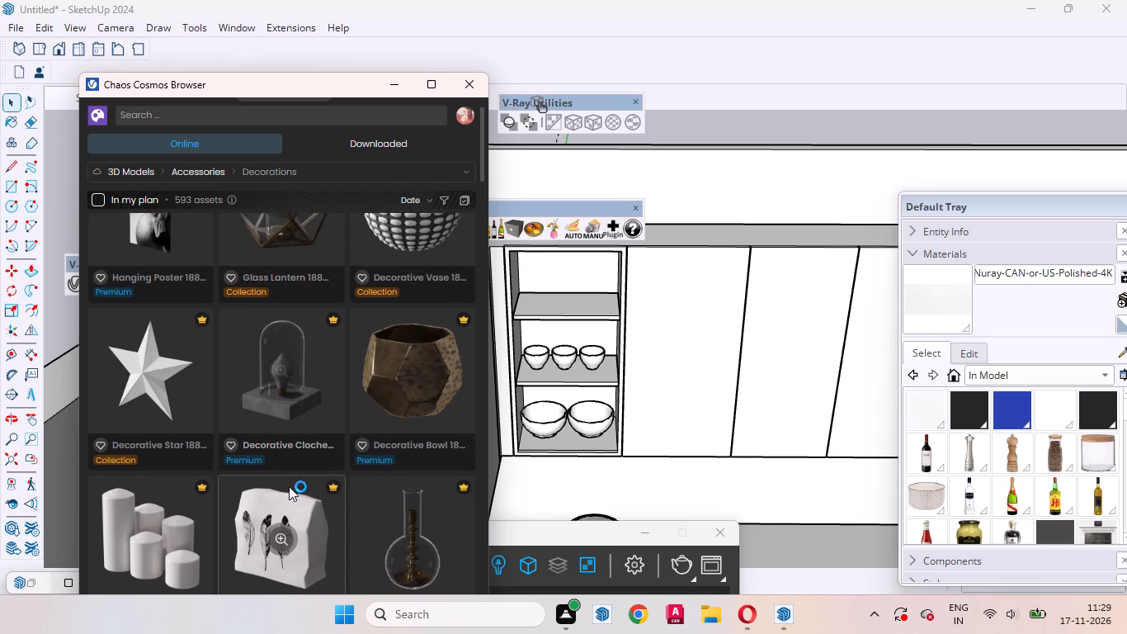
scroll(289, 486, down, 2)
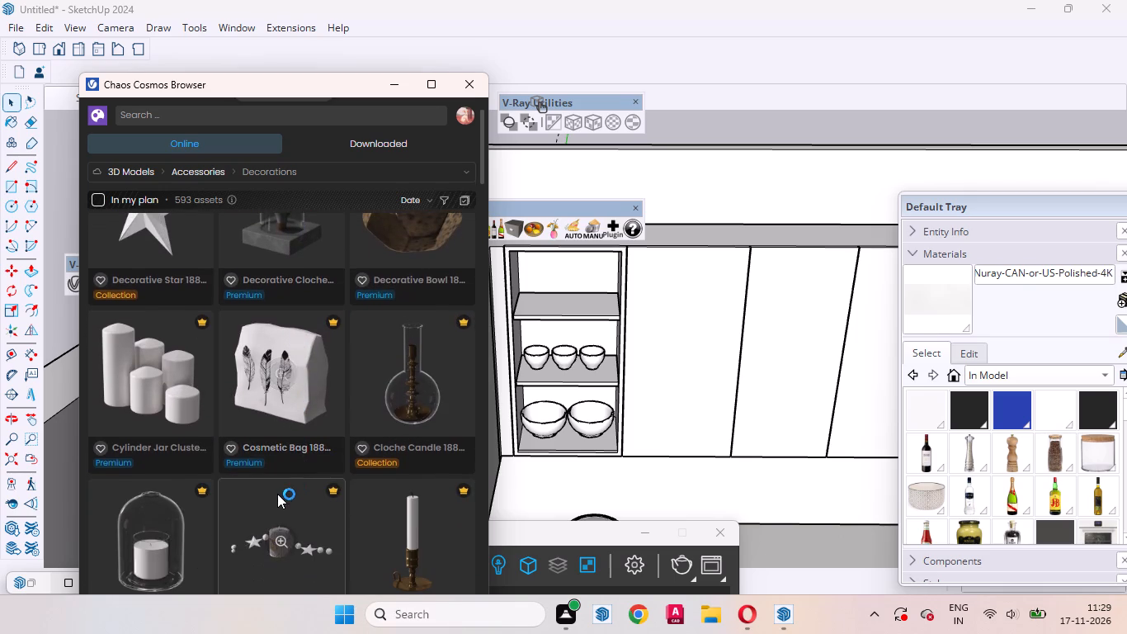
scroll(313, 399, down, 1)
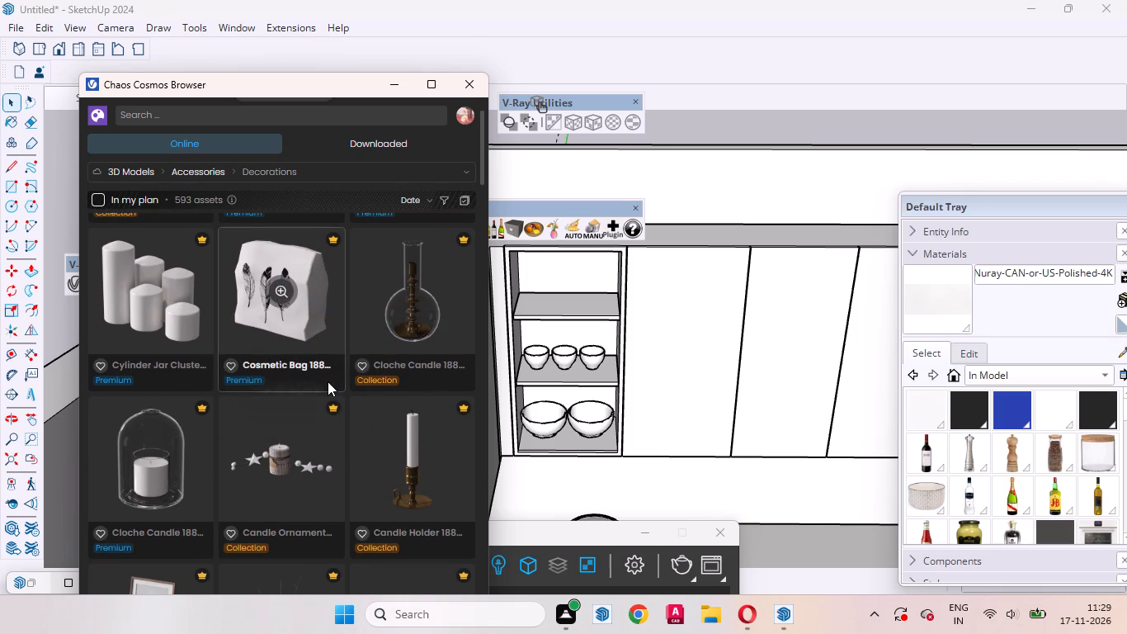
scroll(328, 381, down, 3)
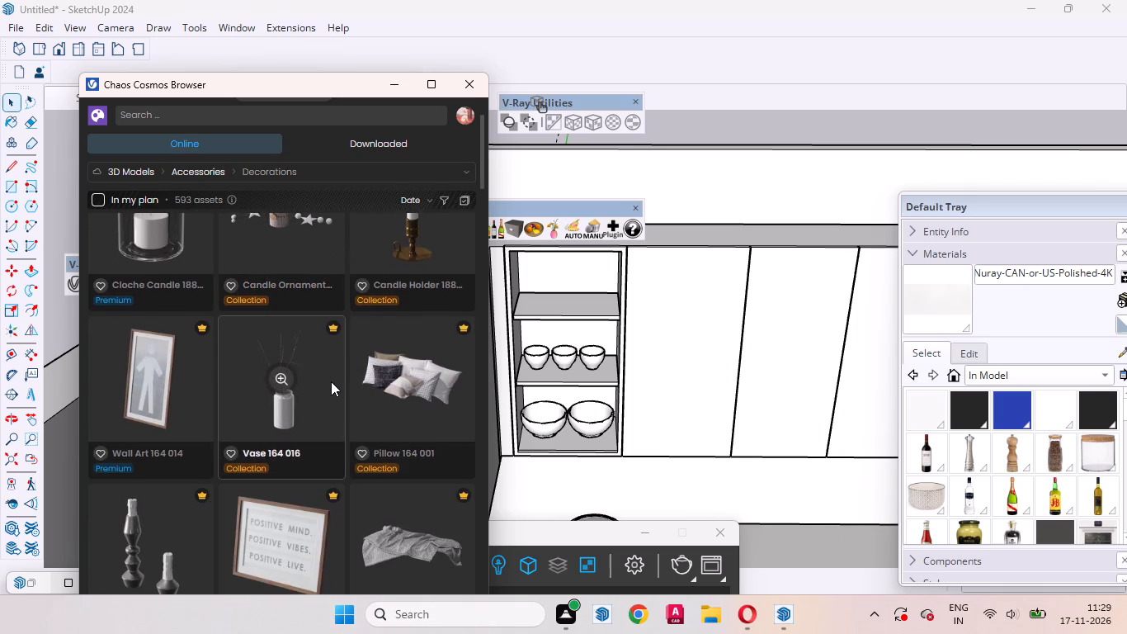
scroll(407, 471, down, 4)
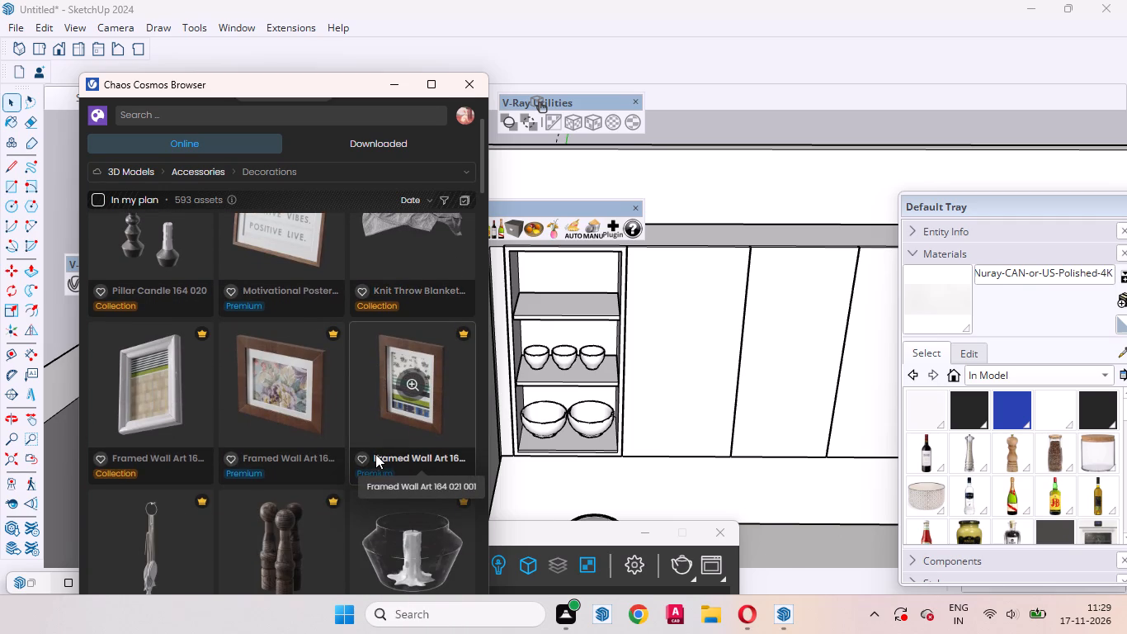
scroll(303, 439, down, 2)
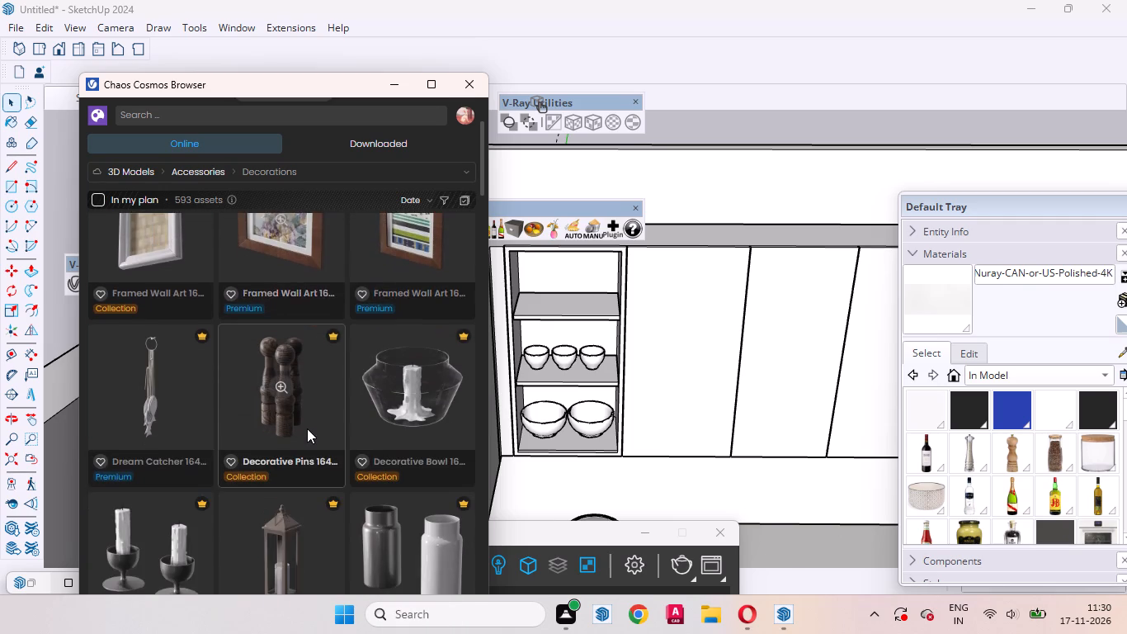
scroll(307, 428, down, 4)
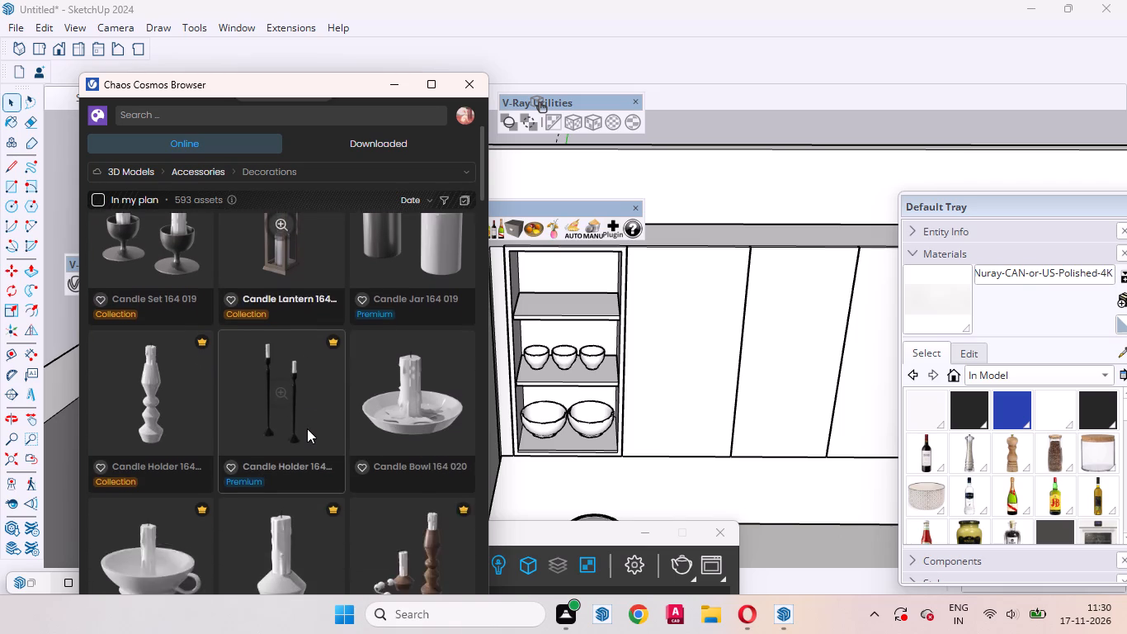
scroll(307, 428, down, 4)
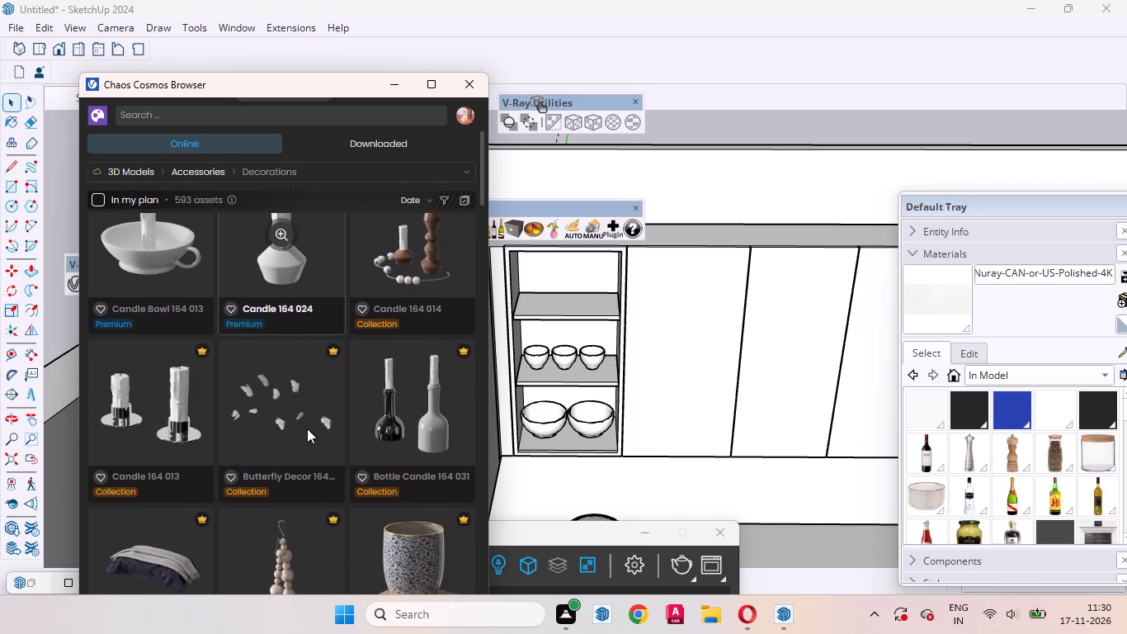
scroll(307, 428, down, 8)
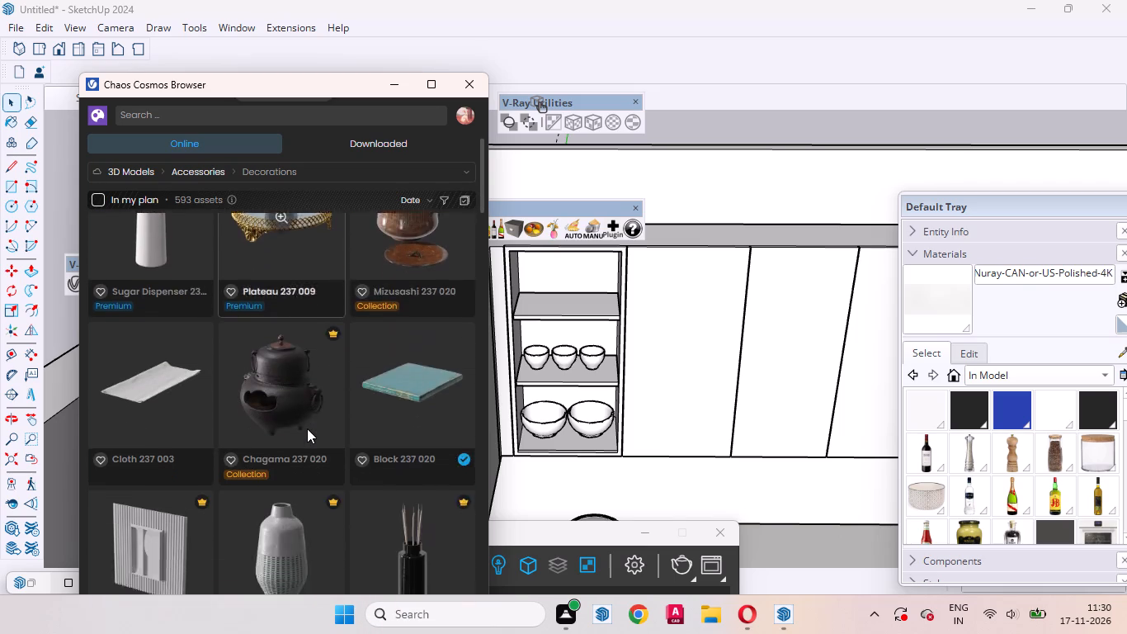
scroll(307, 428, down, 4)
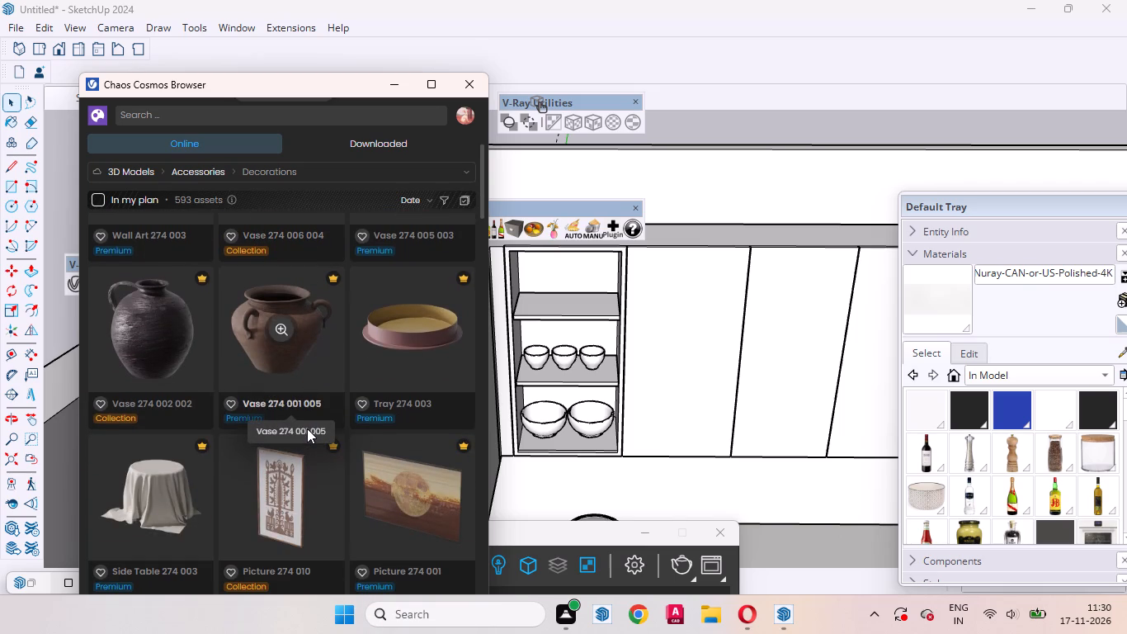
scroll(307, 428, down, 6)
scroll(363, 467, up, 1)
scroll(365, 467, down, 2)
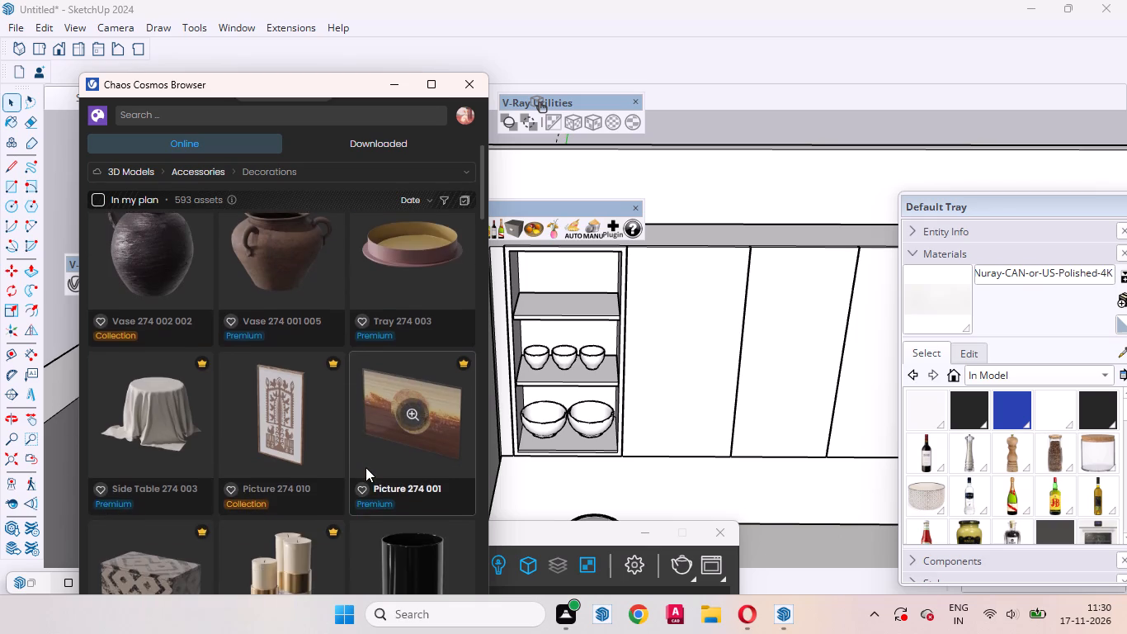
scroll(365, 467, down, 9)
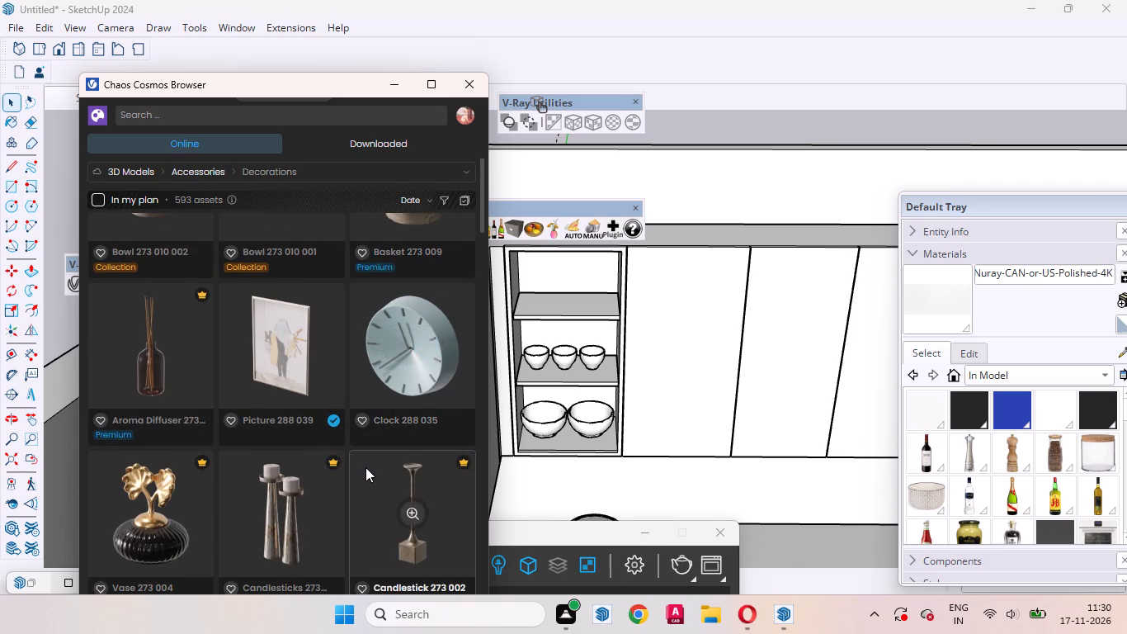
scroll(365, 467, down, 5)
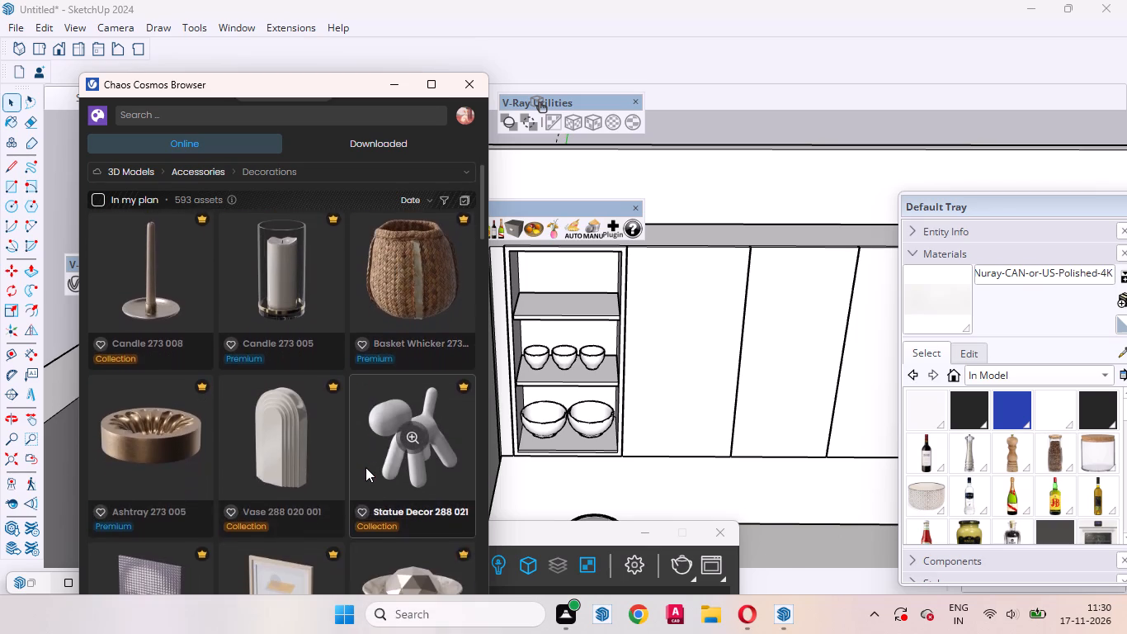
scroll(365, 467, down, 4)
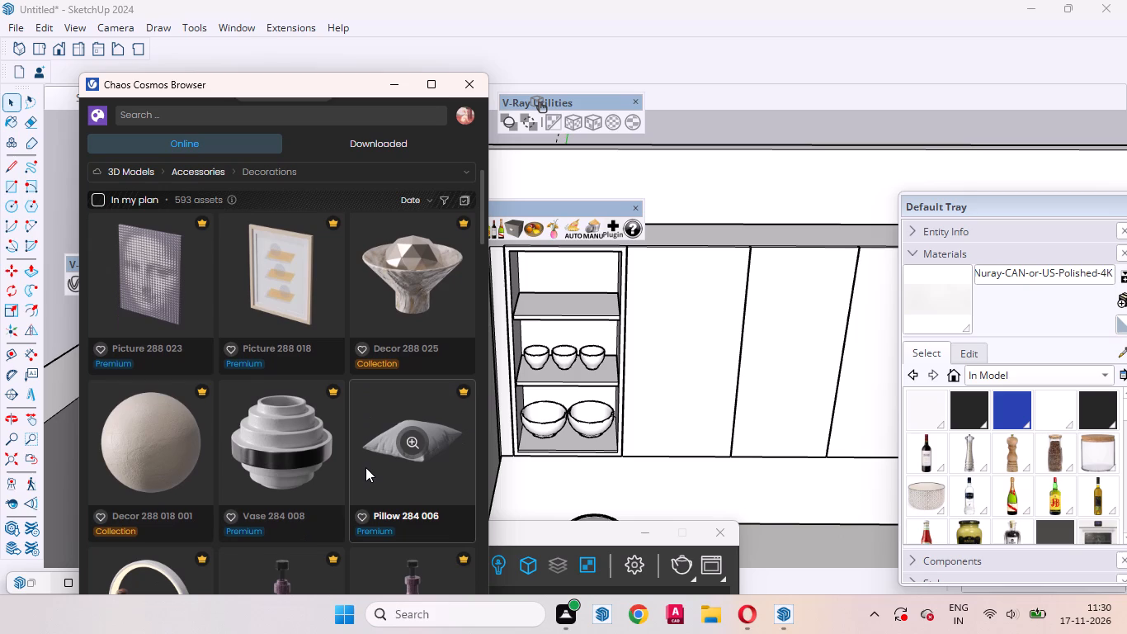
scroll(365, 467, down, 1)
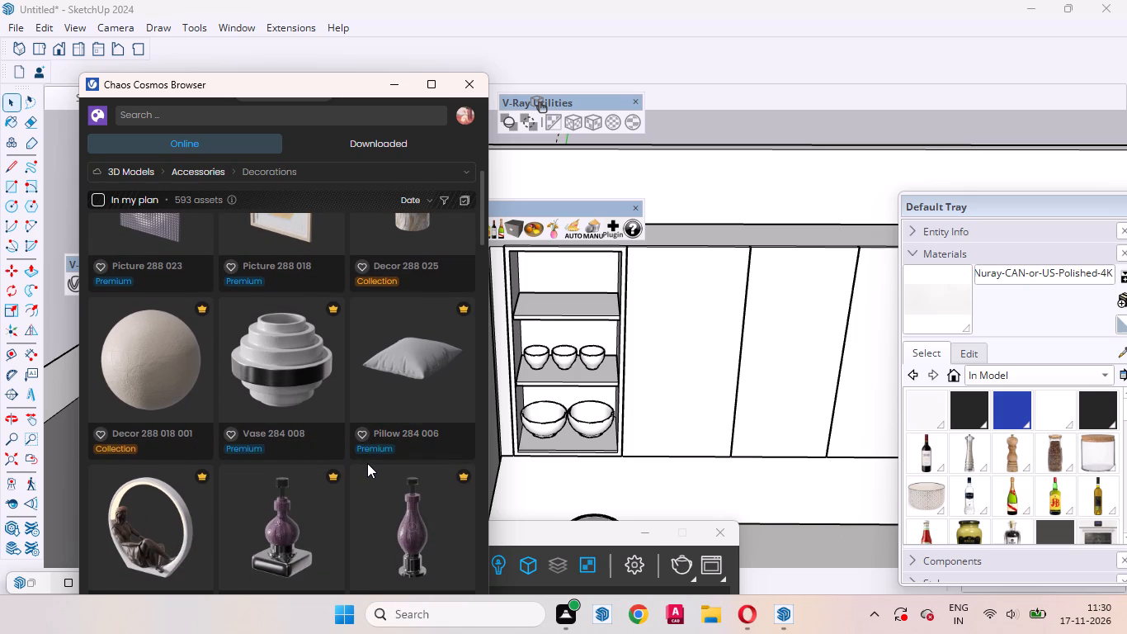
scroll(365, 459, down, 1)
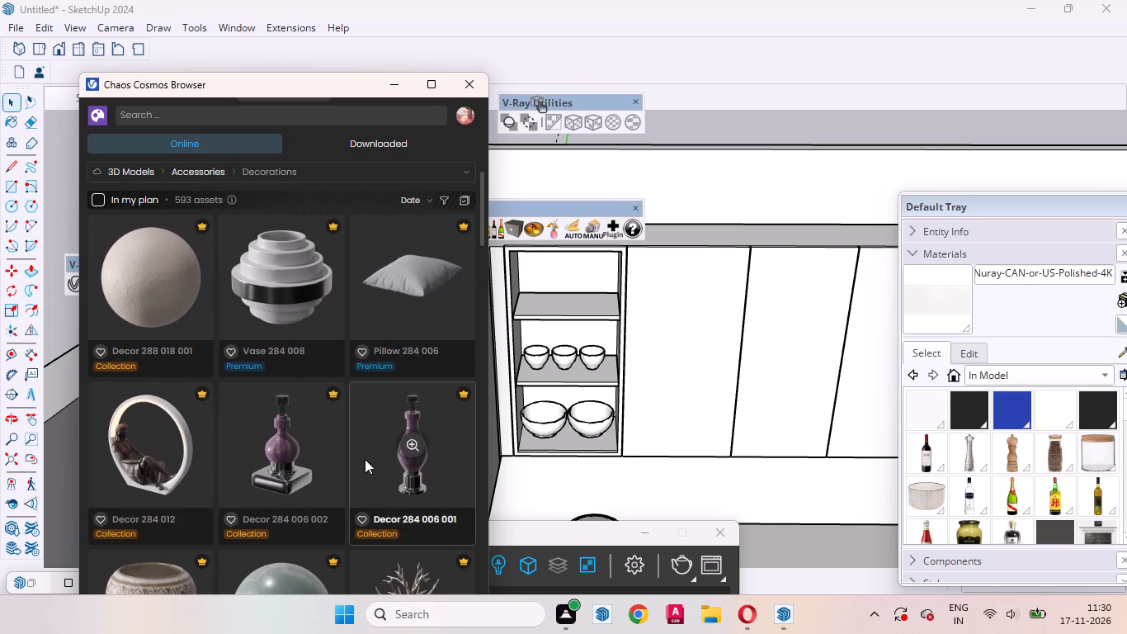
scroll(365, 459, down, 1)
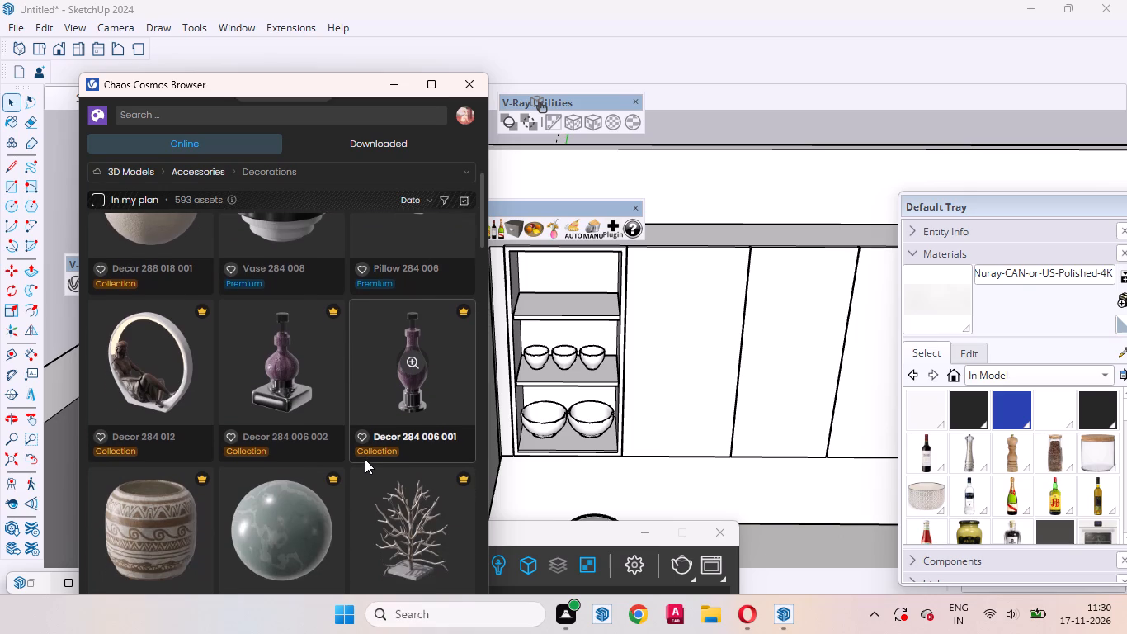
scroll(365, 459, down, 1)
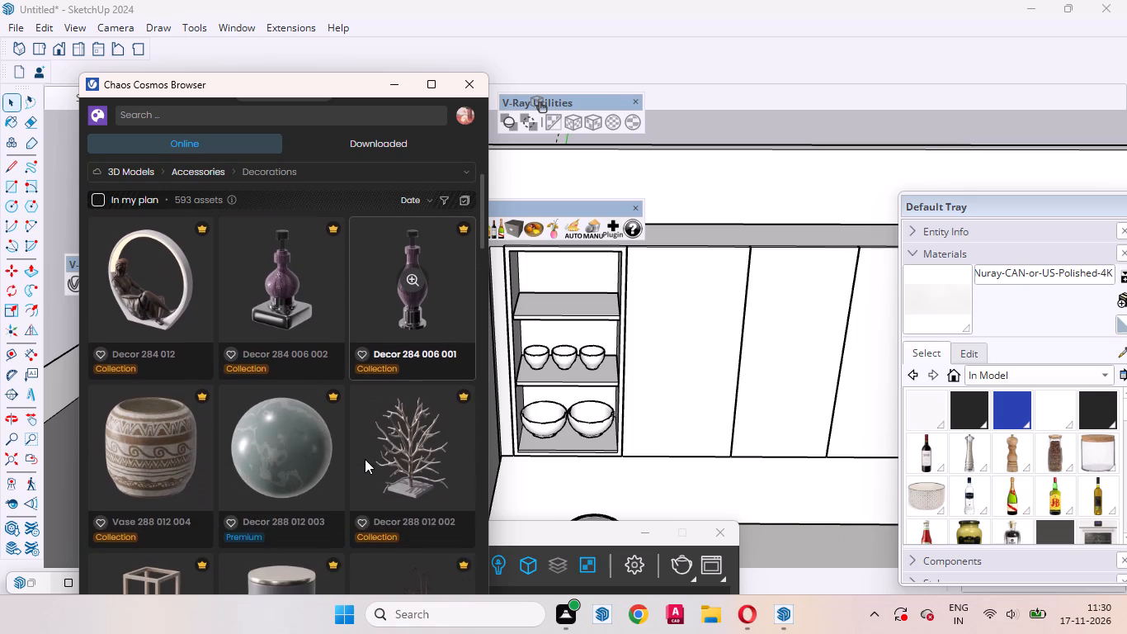
scroll(365, 459, down, 5)
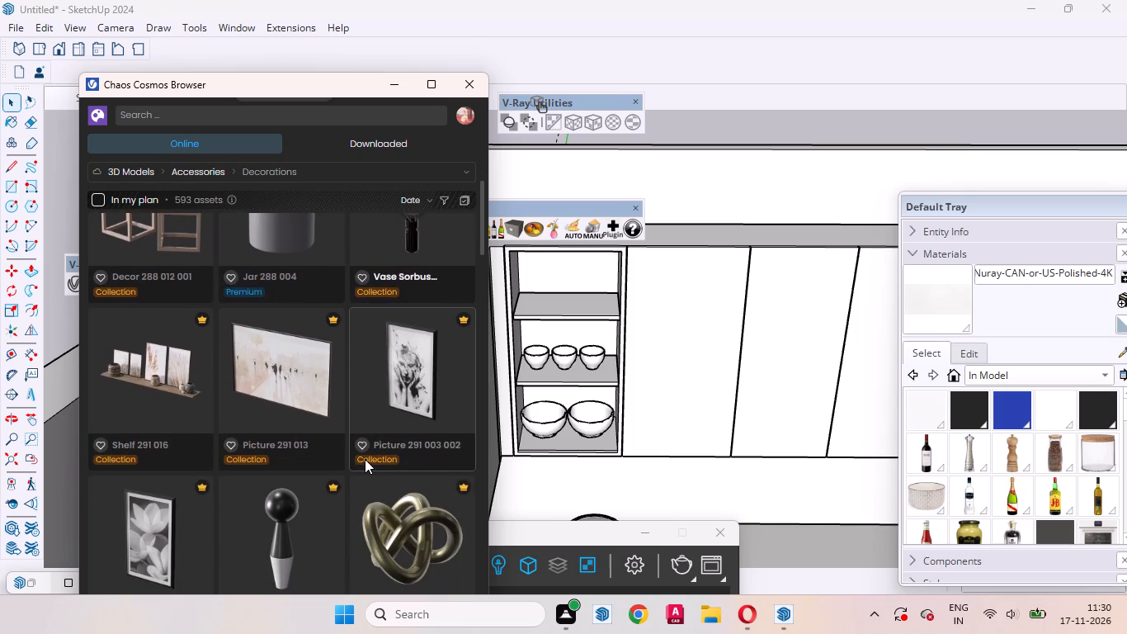
scroll(365, 459, down, 6)
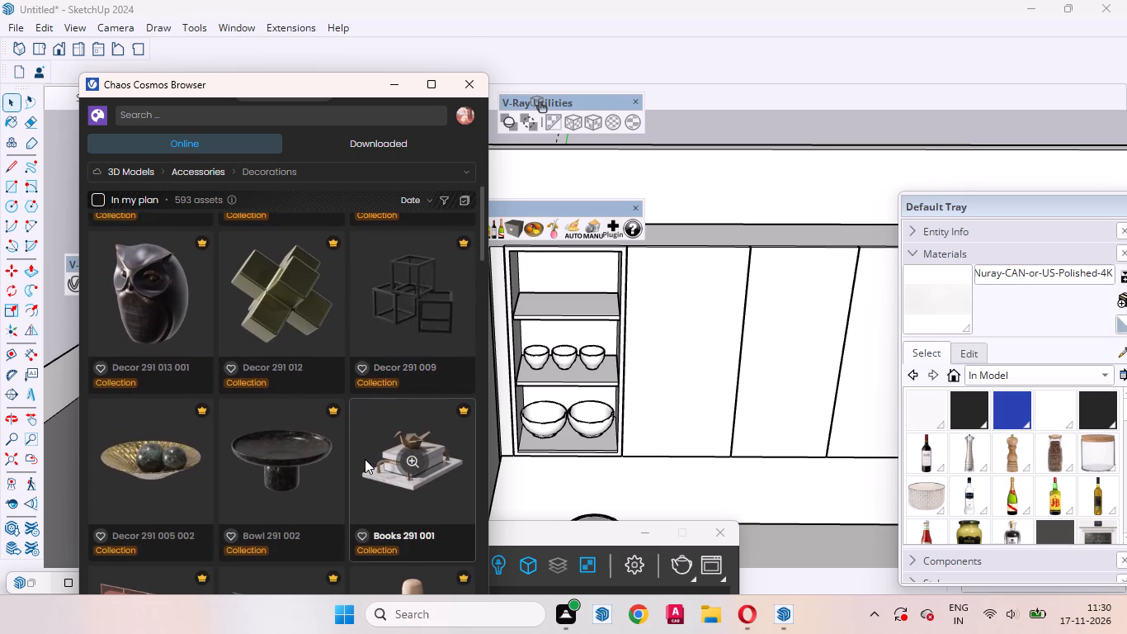
scroll(365, 459, down, 4)
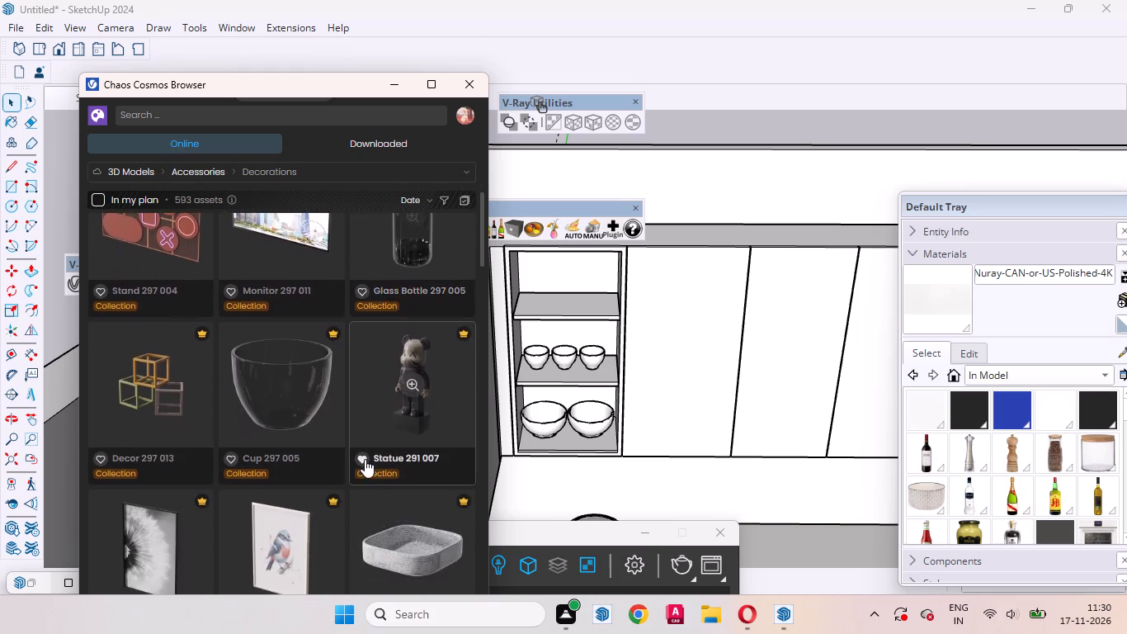
scroll(365, 459, down, 9)
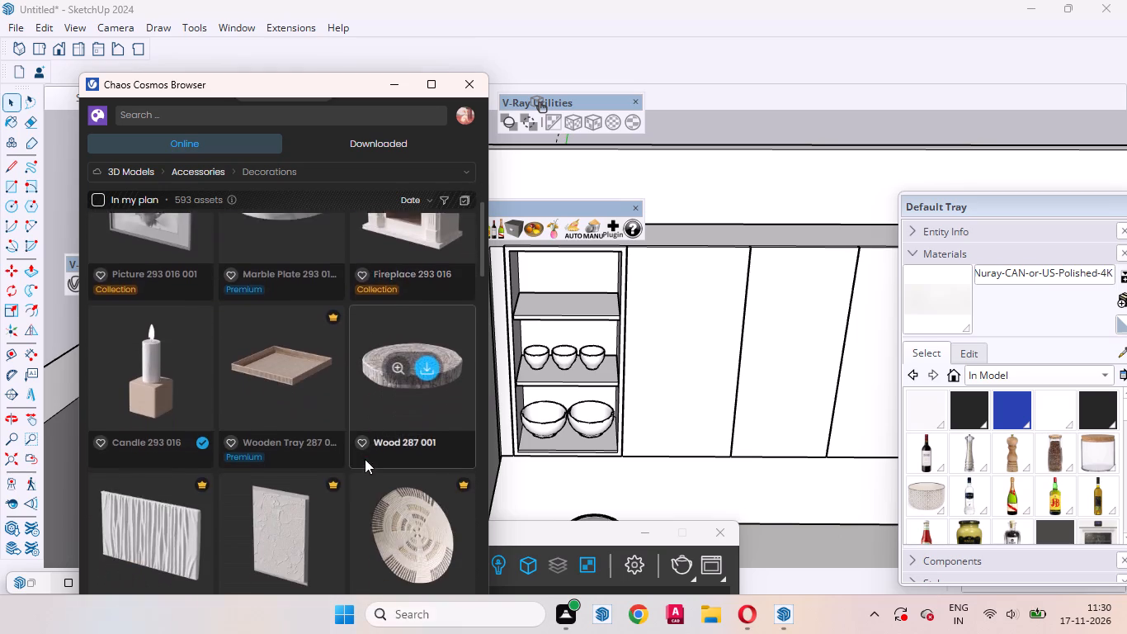
scroll(365, 459, down, 8)
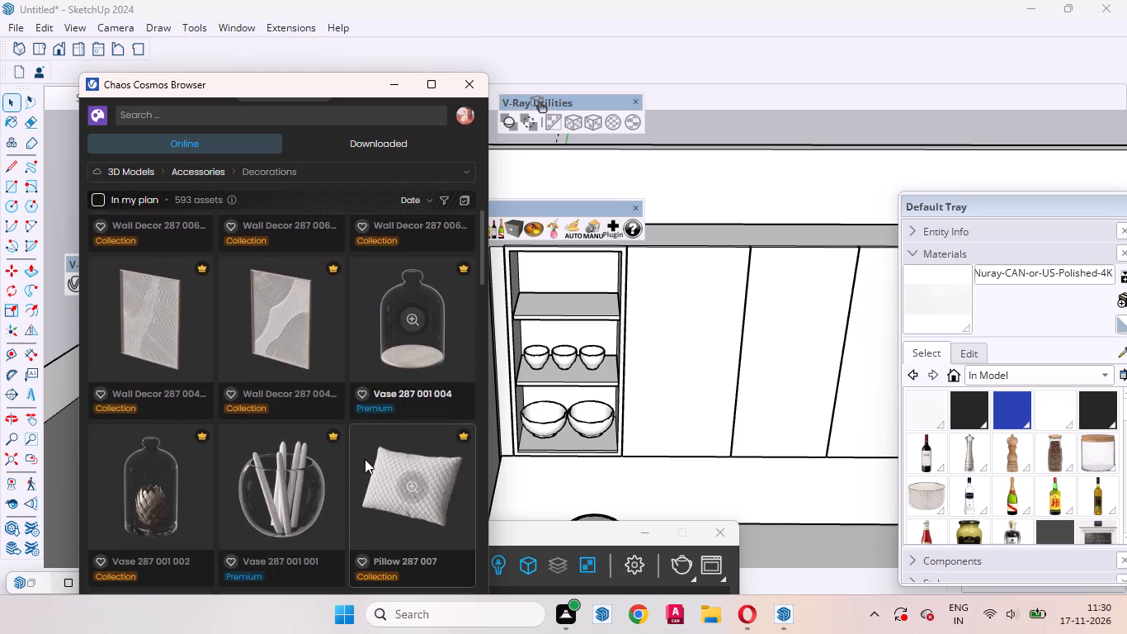
scroll(365, 459, down, 10)
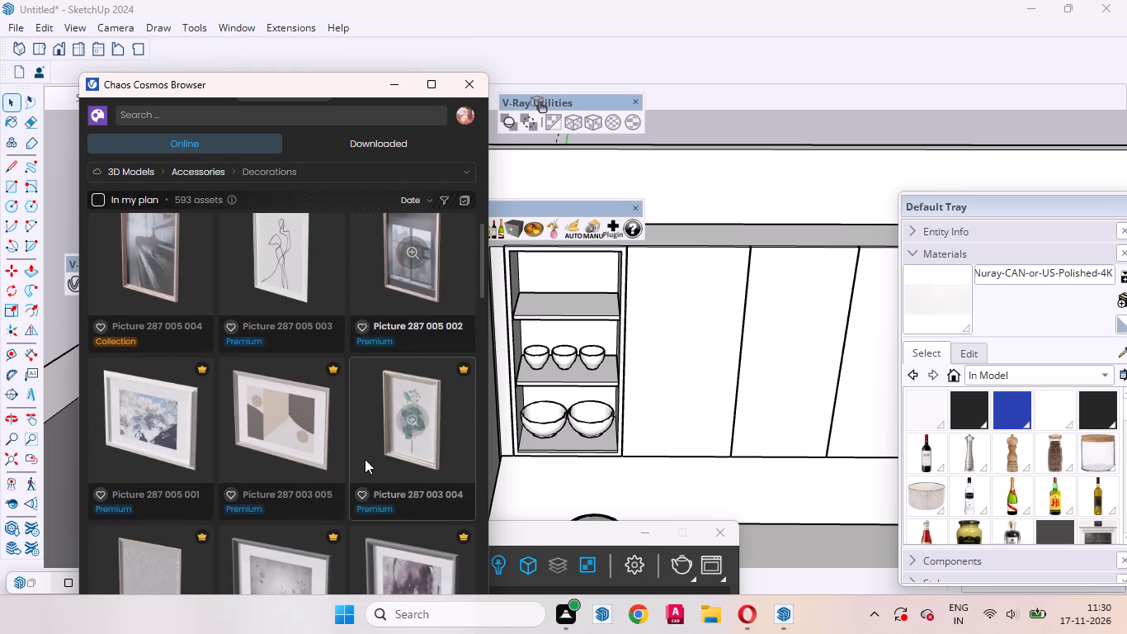
scroll(365, 459, down, 20)
scroll(365, 459, down, 1)
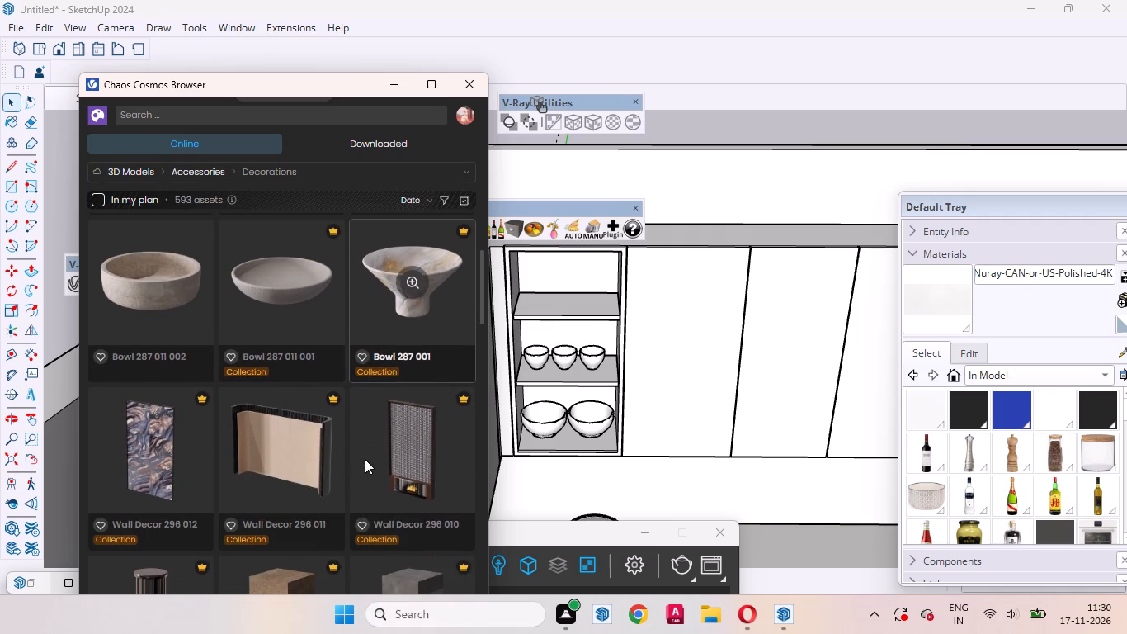
scroll(365, 459, down, 4)
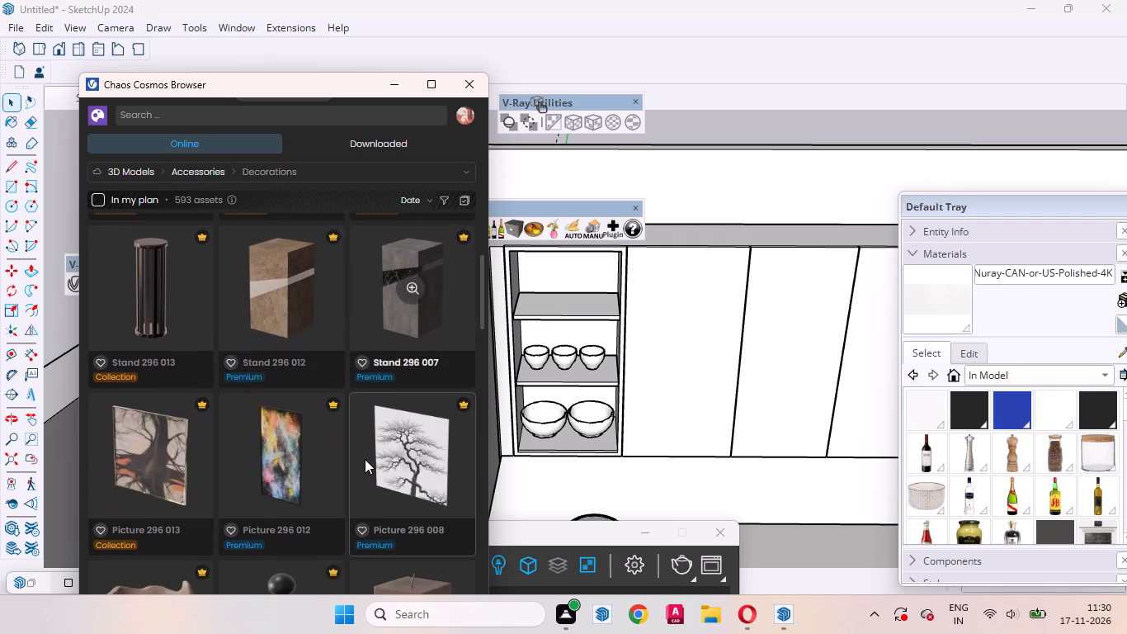
scroll(365, 459, down, 5)
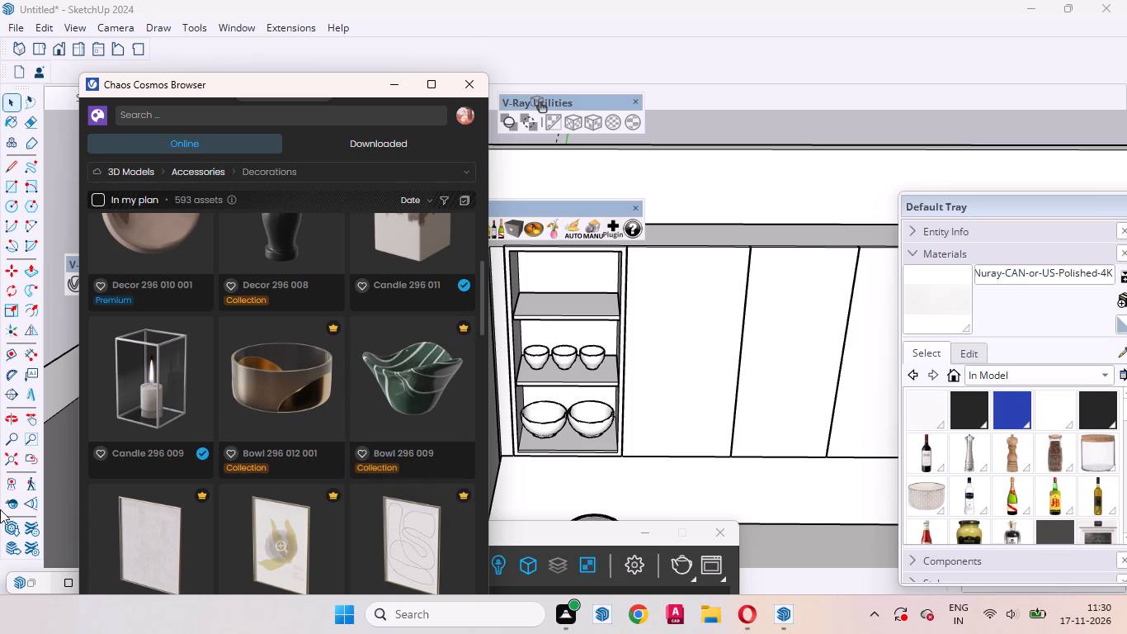
scroll(385, 398, down, 2)
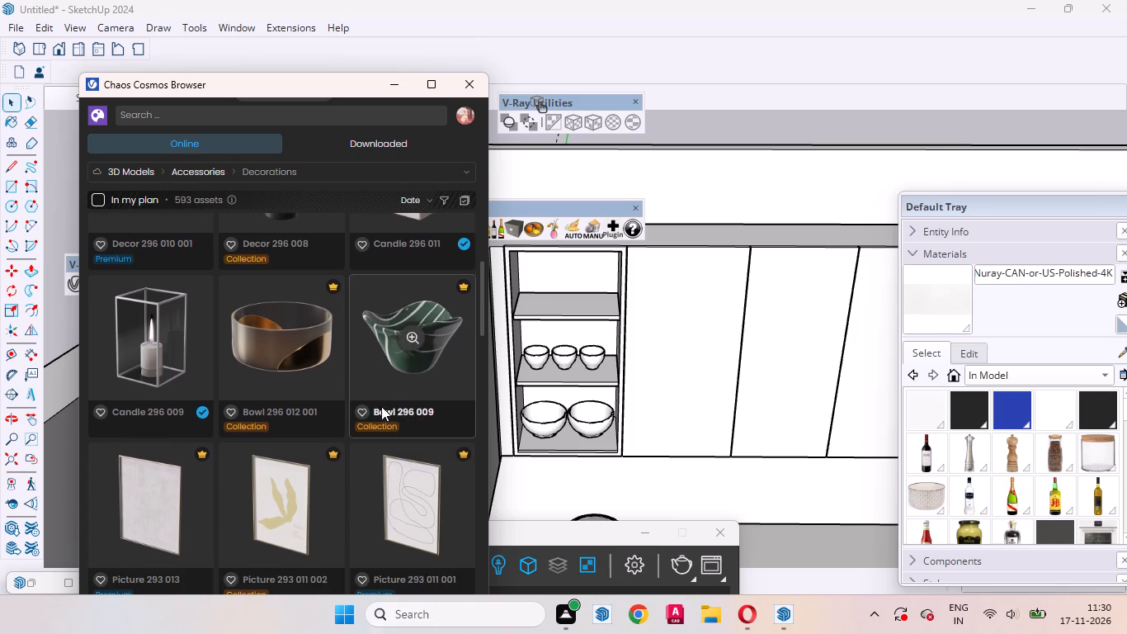
scroll(365, 414, down, 2)
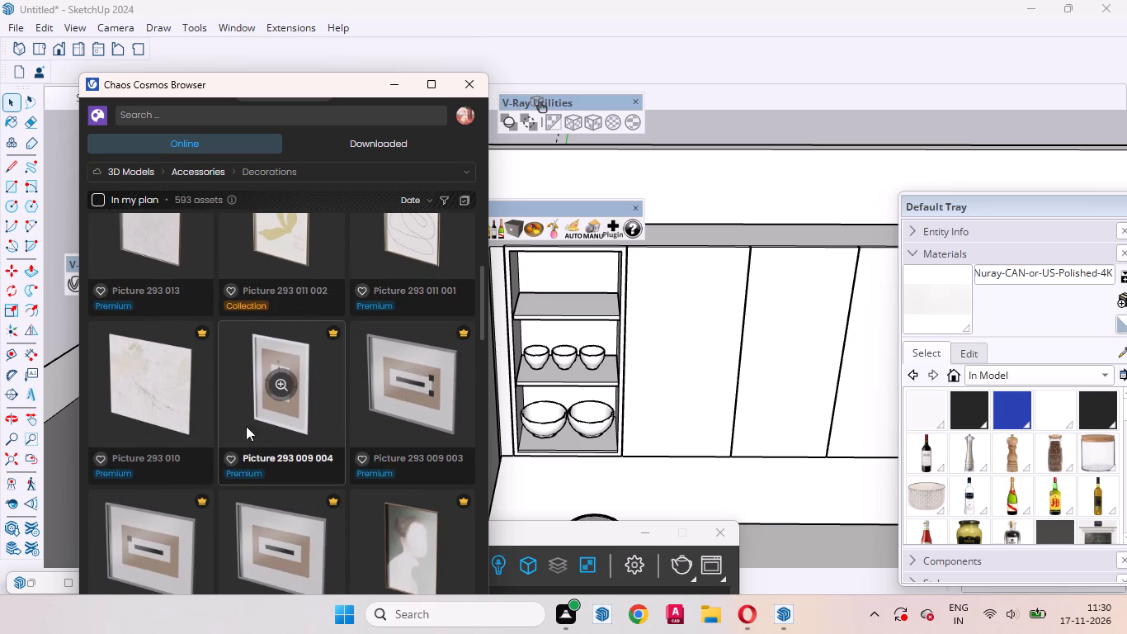
scroll(271, 501, down, 5)
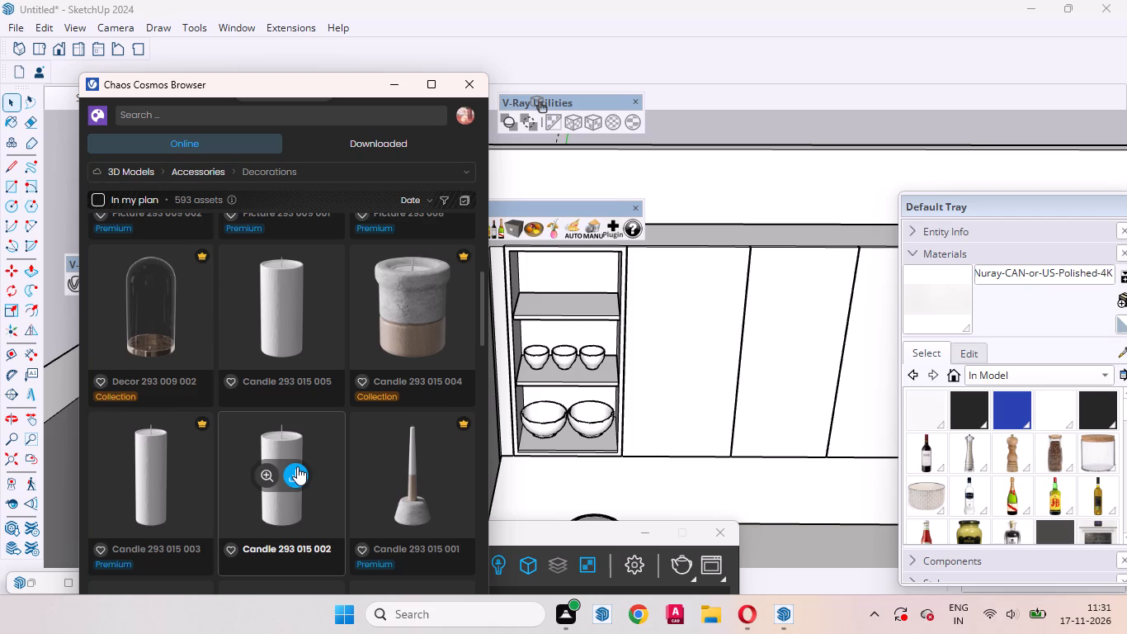
scroll(297, 466, down, 5)
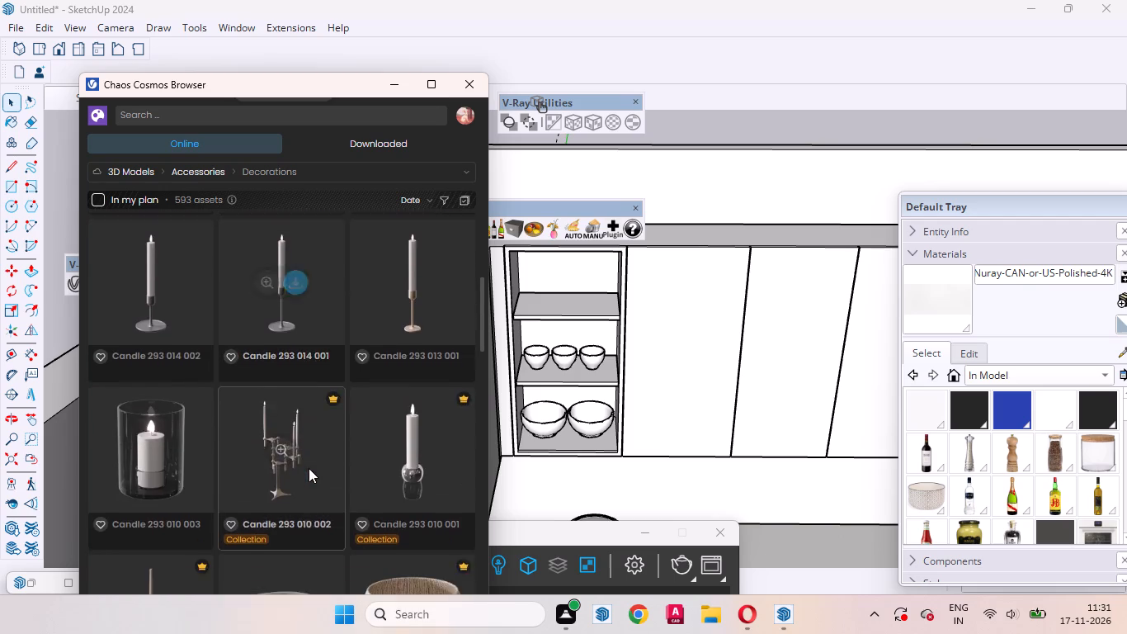
scroll(309, 469, down, 6)
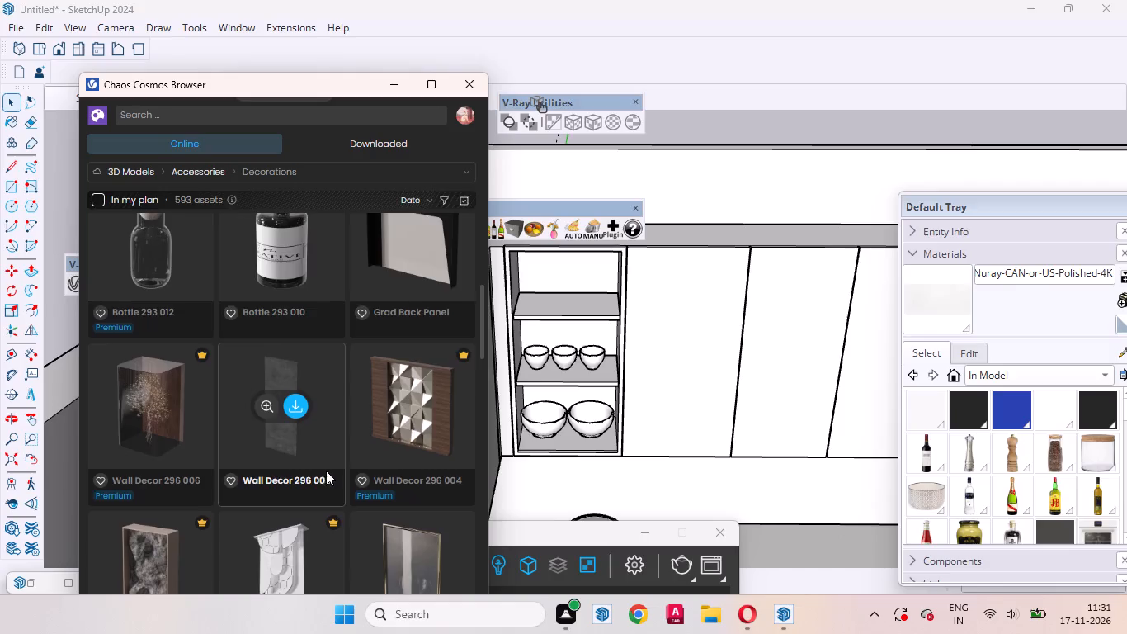
scroll(326, 471, down, 7)
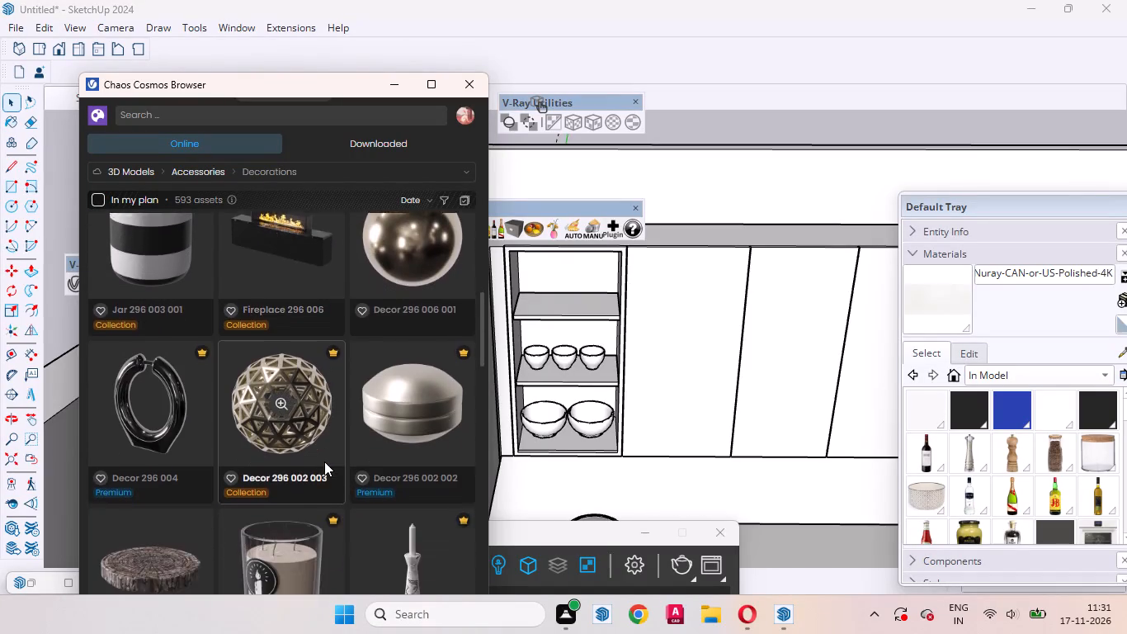
Look through the online Decorations assets for a bowl suited to the empty upper shelf of the open wall unit.
scroll(324, 461, down, 7)
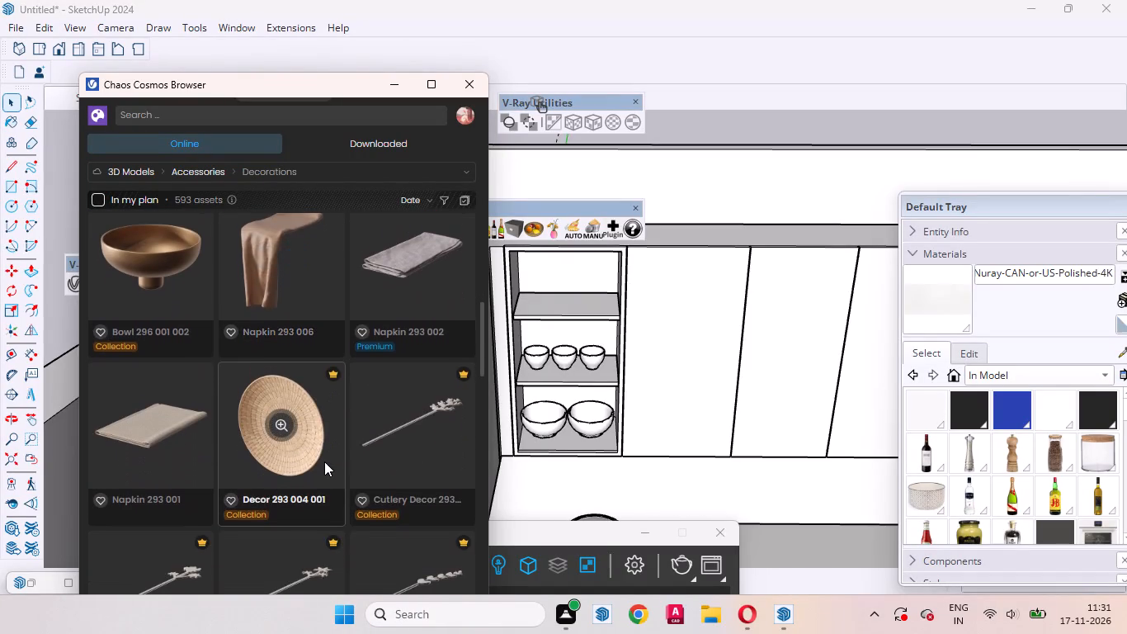
scroll(324, 461, down, 8)
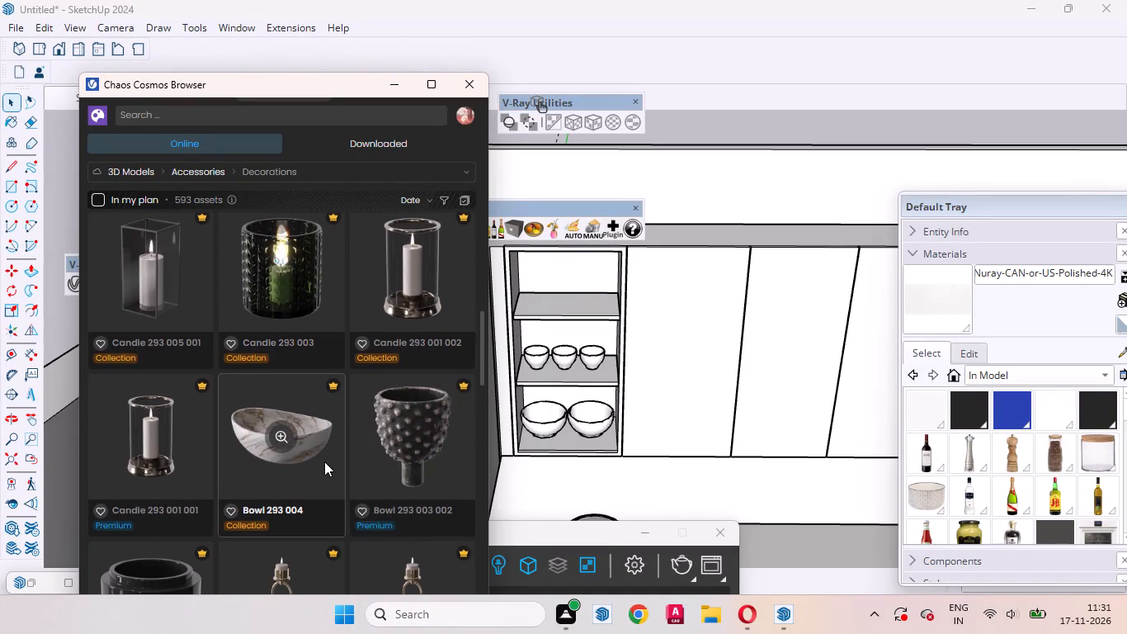
scroll(324, 460, down, 7)
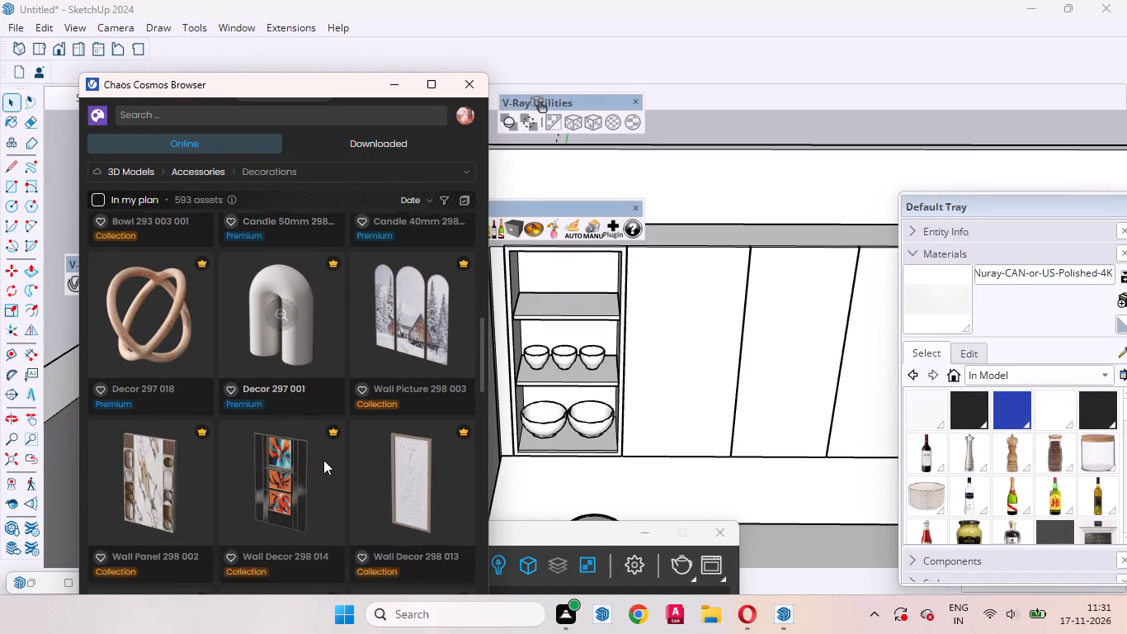
scroll(323, 460, down, 6)
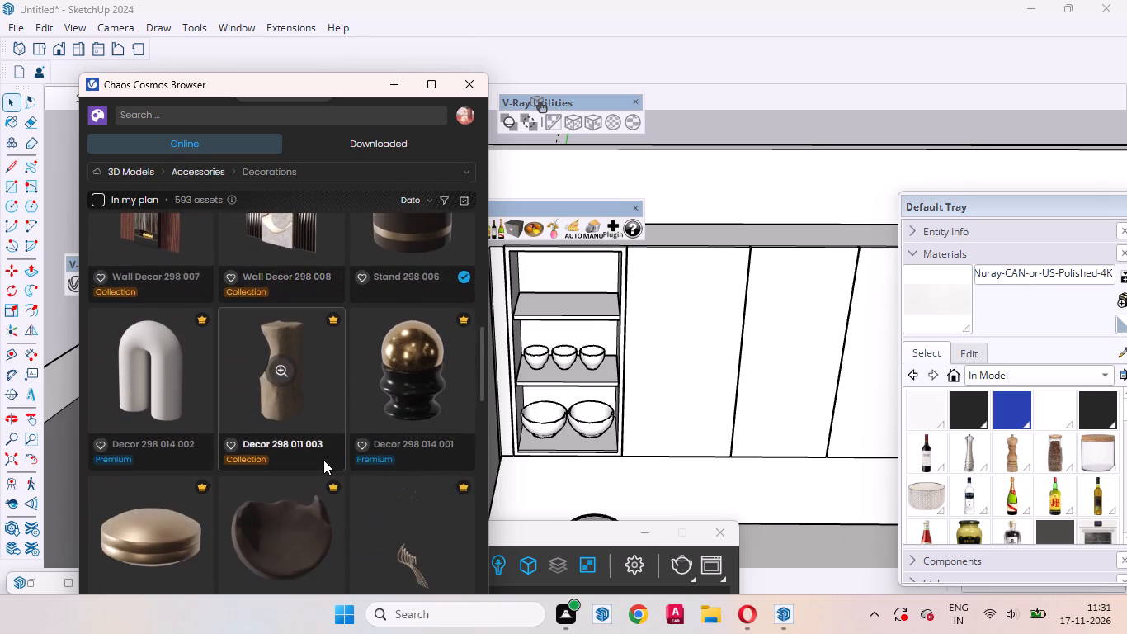
scroll(323, 460, down, 4)
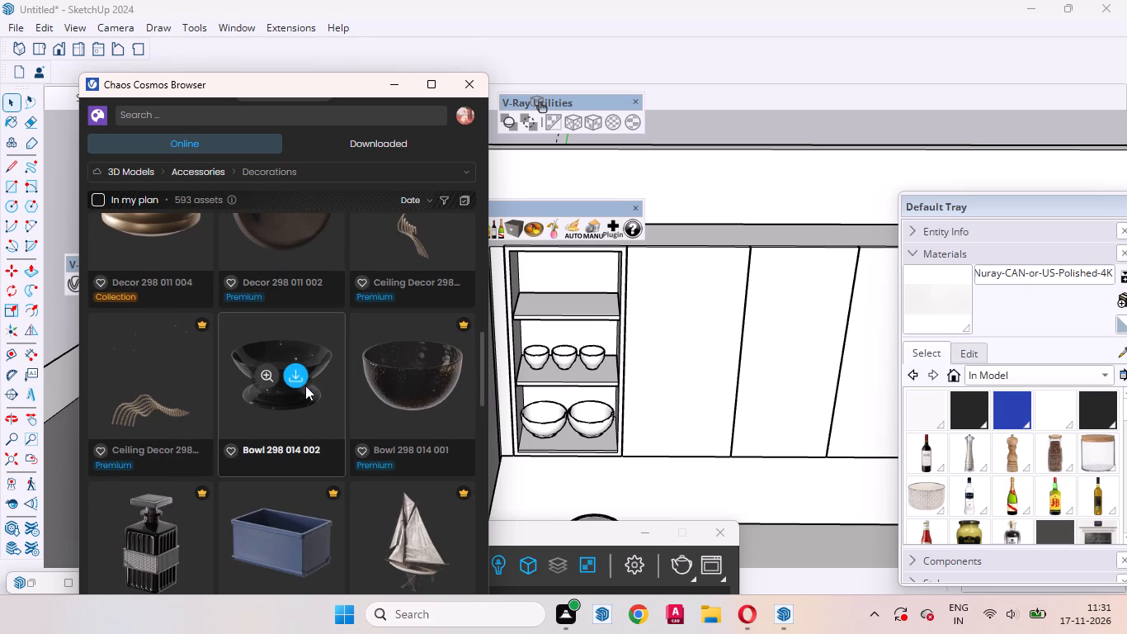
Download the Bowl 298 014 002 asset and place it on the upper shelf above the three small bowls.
click(290, 373)
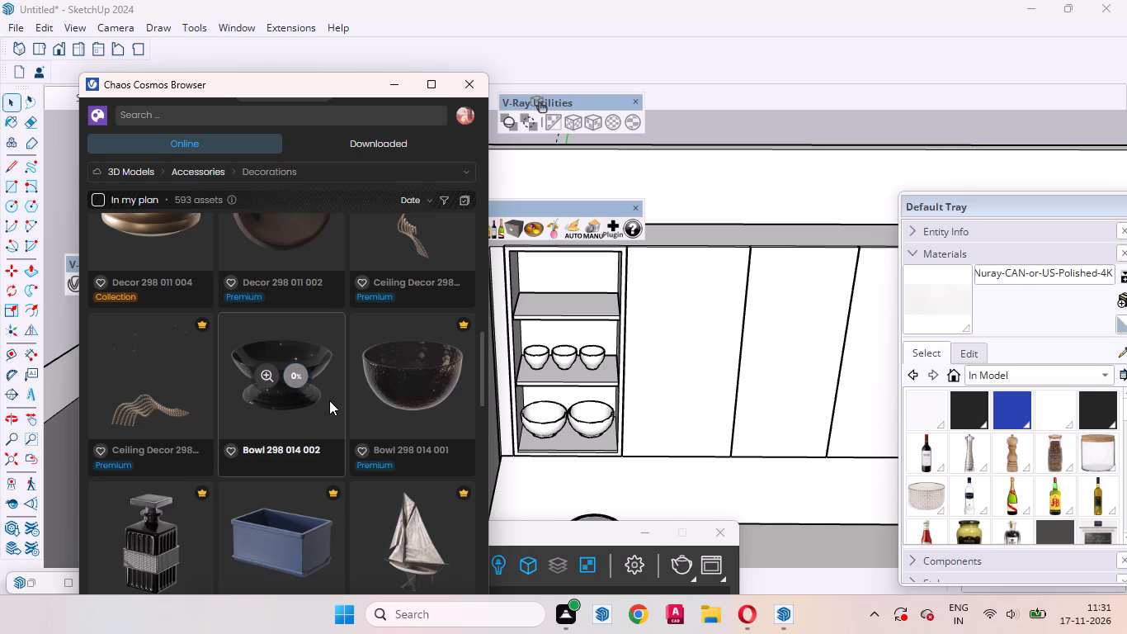
scroll(331, 415, down, 1)
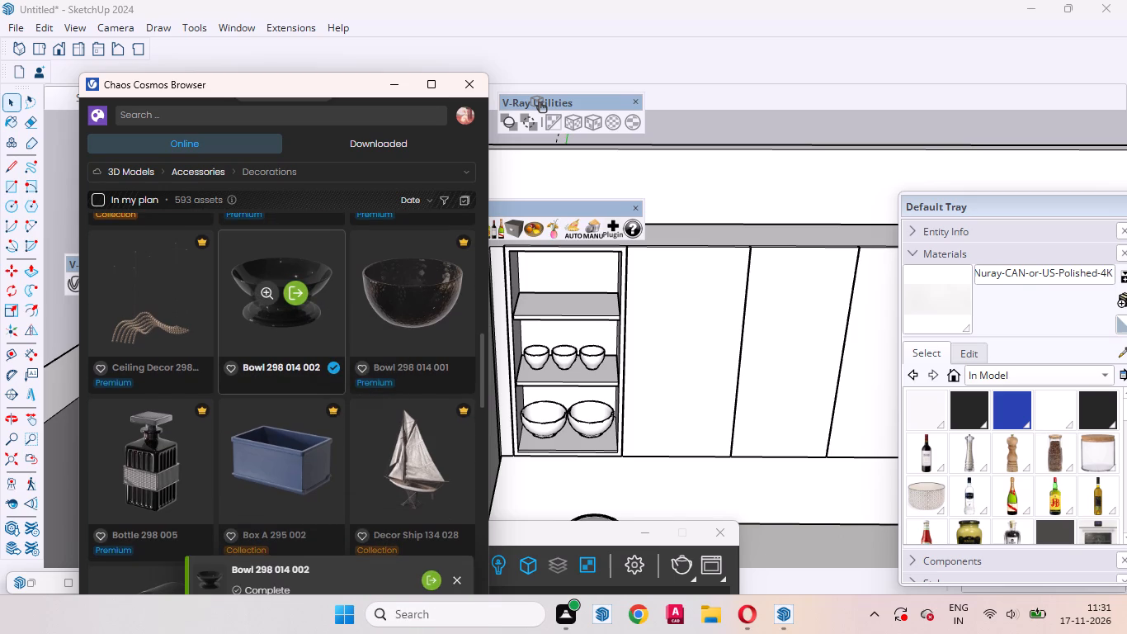
click(295, 300)
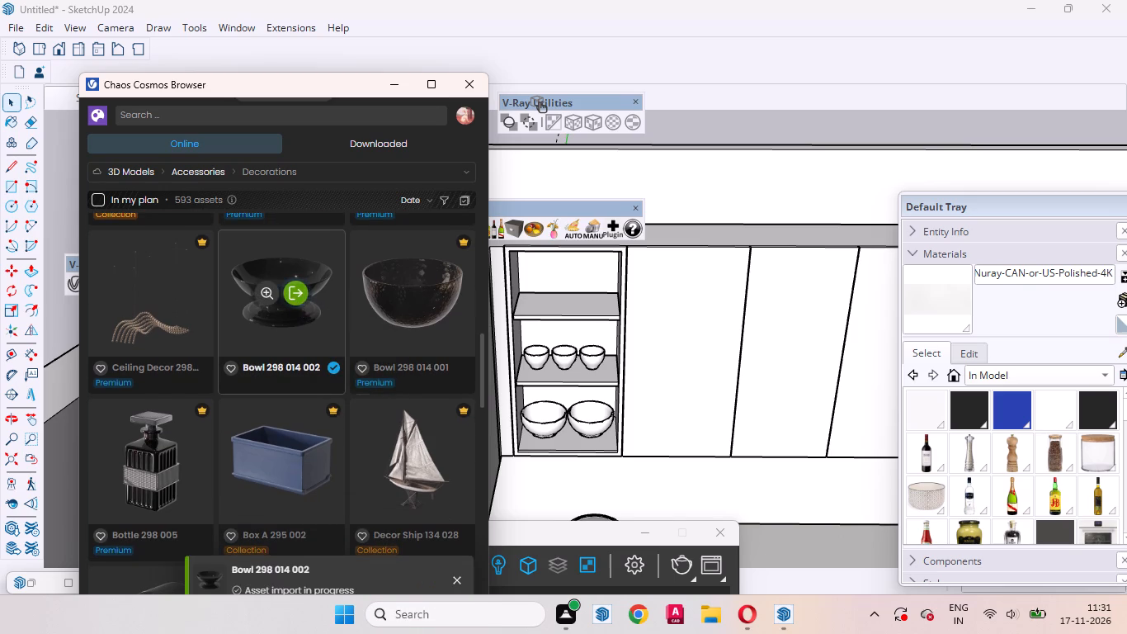
scroll(562, 518, down, 4)
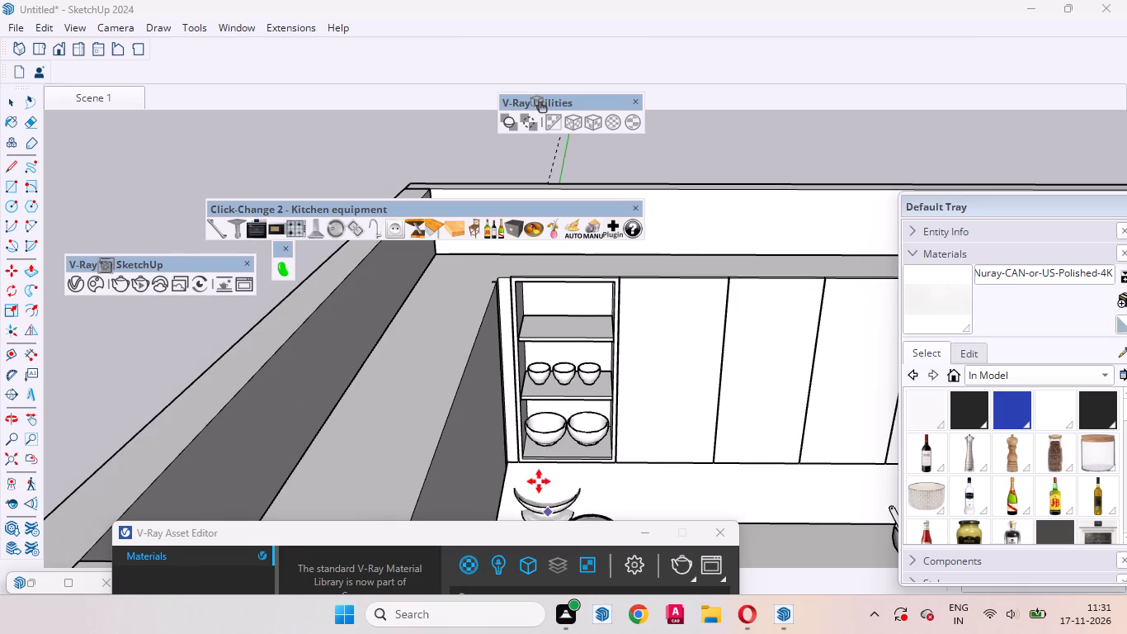
scroll(545, 326, up, 11)
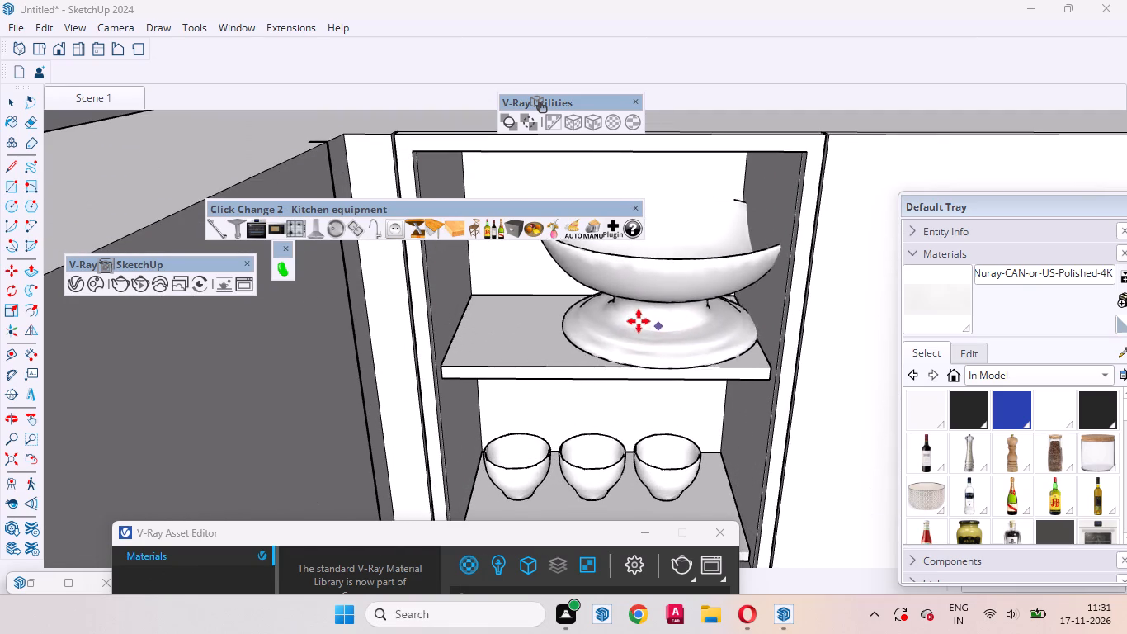
click(606, 323)
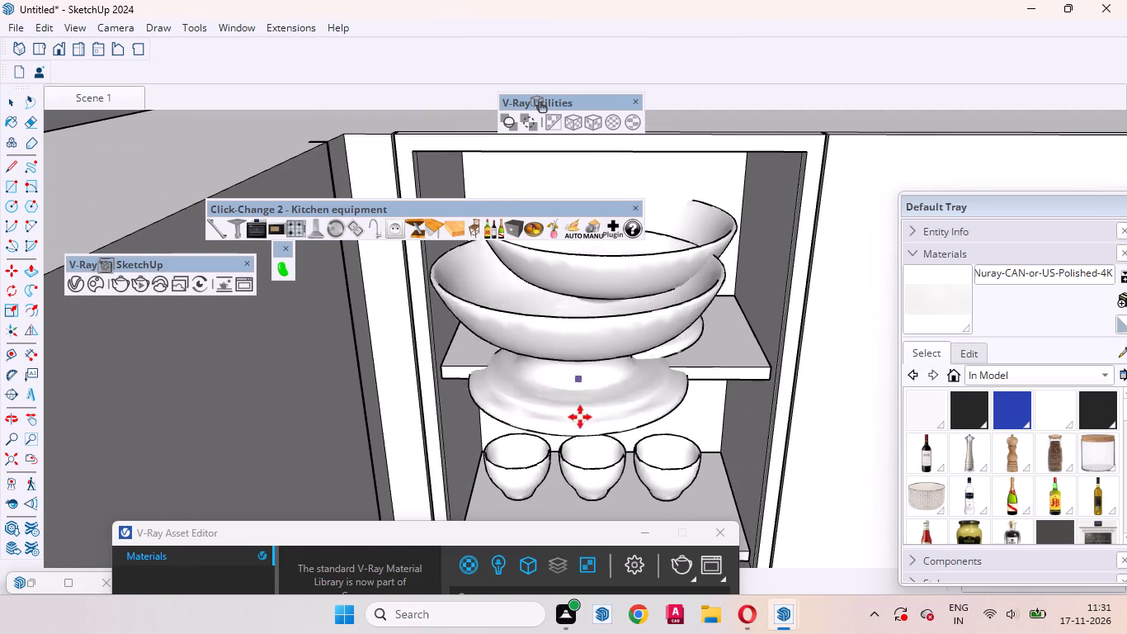
key(space)
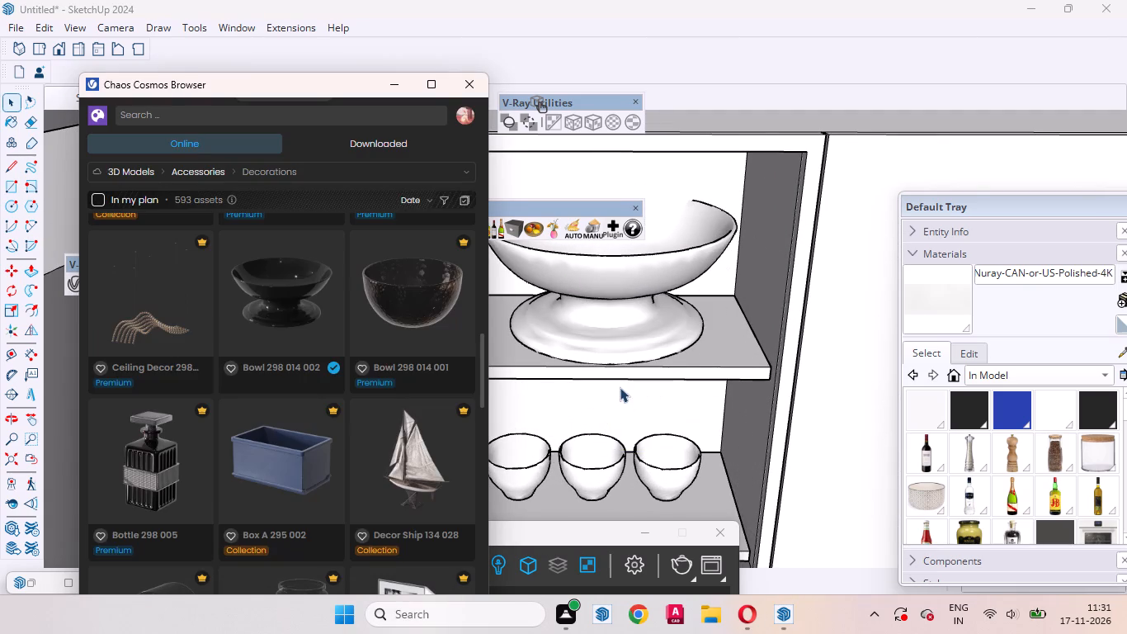
Scale the footed bowl down proportionally so it takes up only the right part of the upper shelf.
click(646, 297)
scroll(675, 439, down, 7)
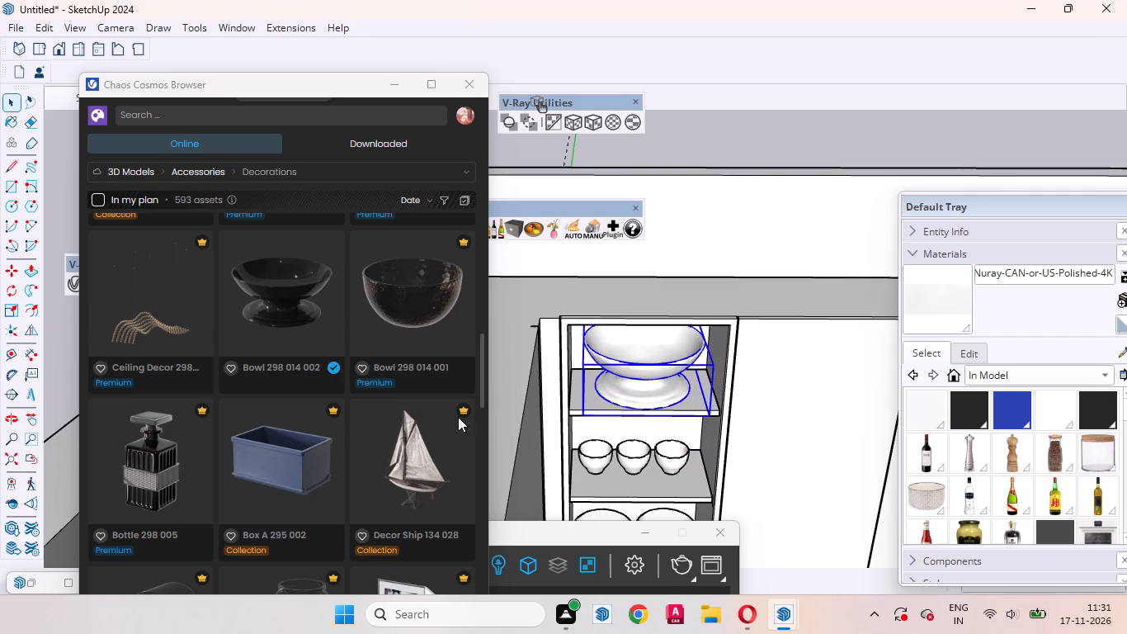
click(14, 313)
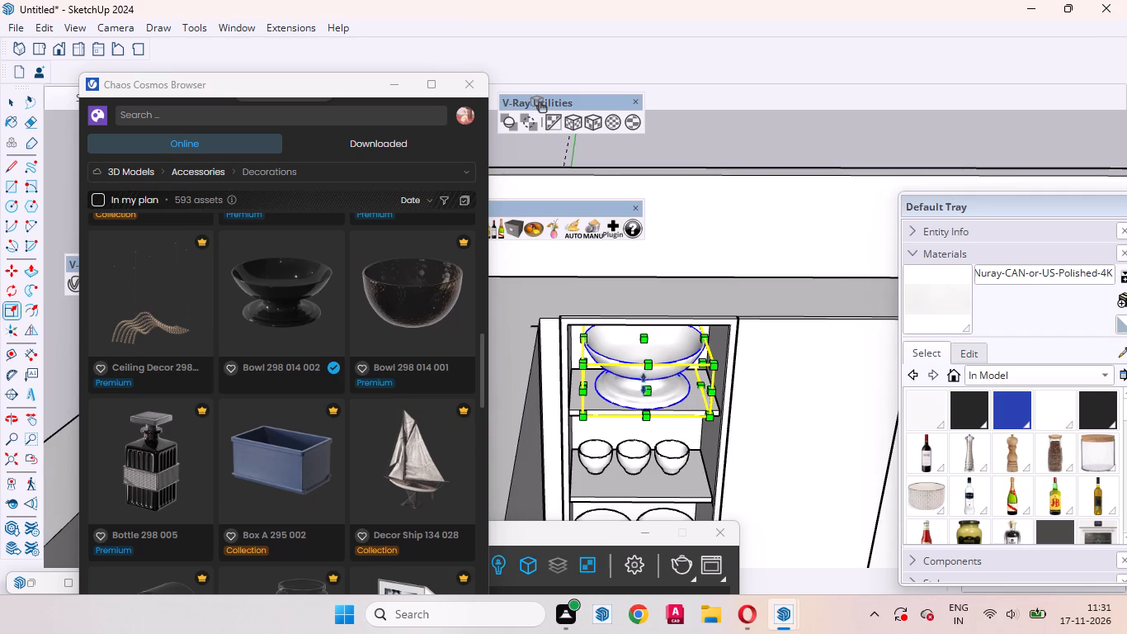
middle_drag(621, 374, 594, 315)
click(589, 318)
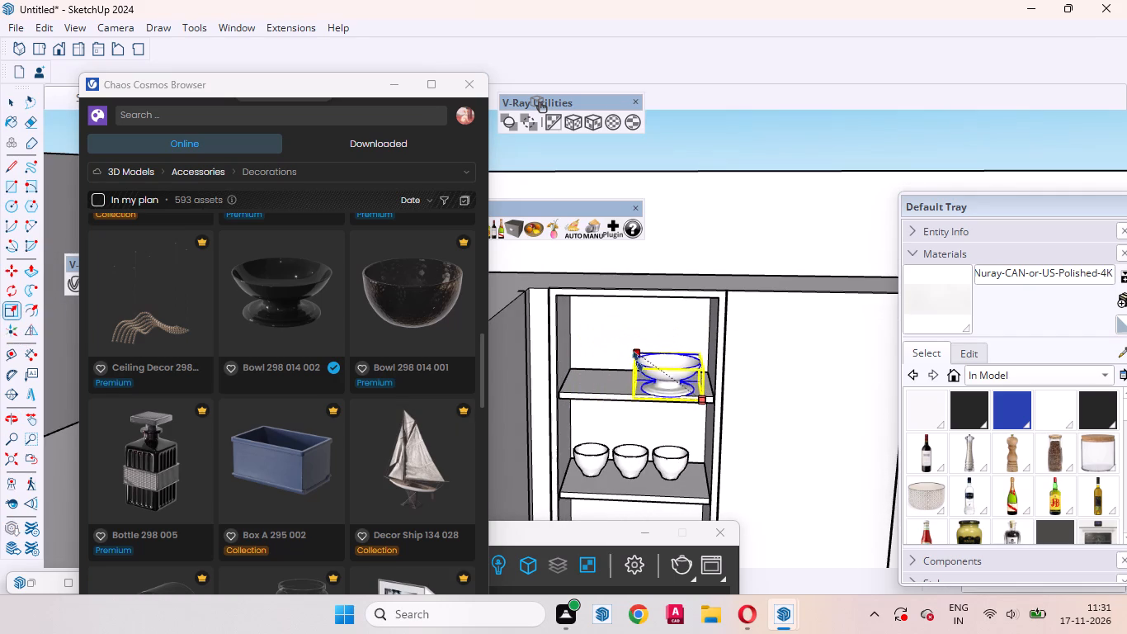
click(639, 362)
scroll(701, 394, up, 3)
middle_drag(700, 436, 659, 633)
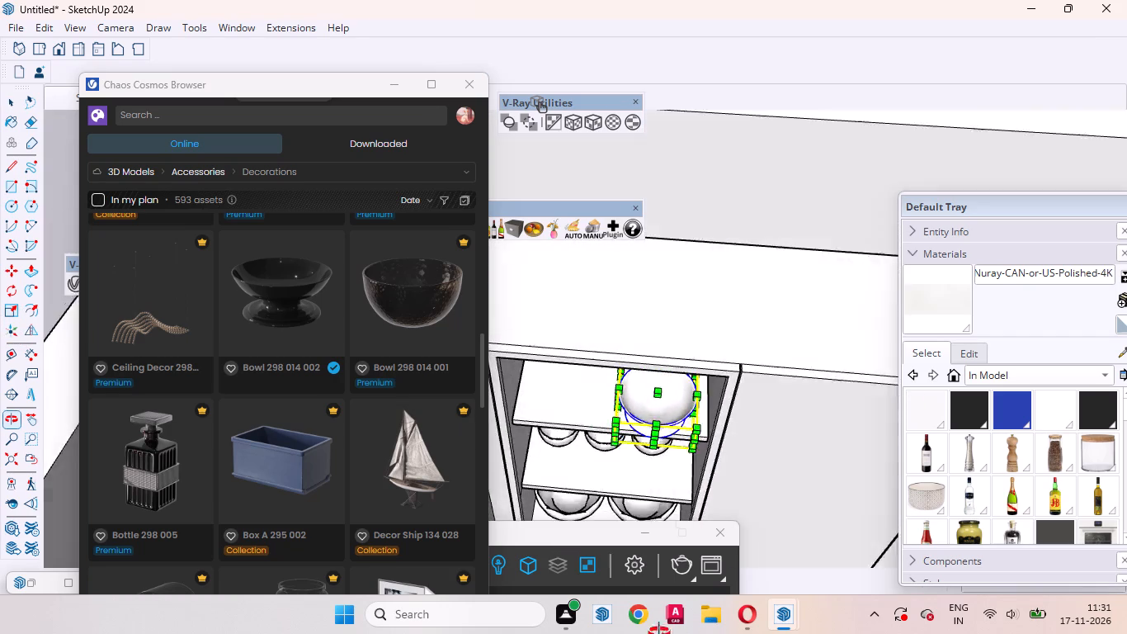
middle_drag(659, 633, 688, 539)
scroll(621, 433, up, 3)
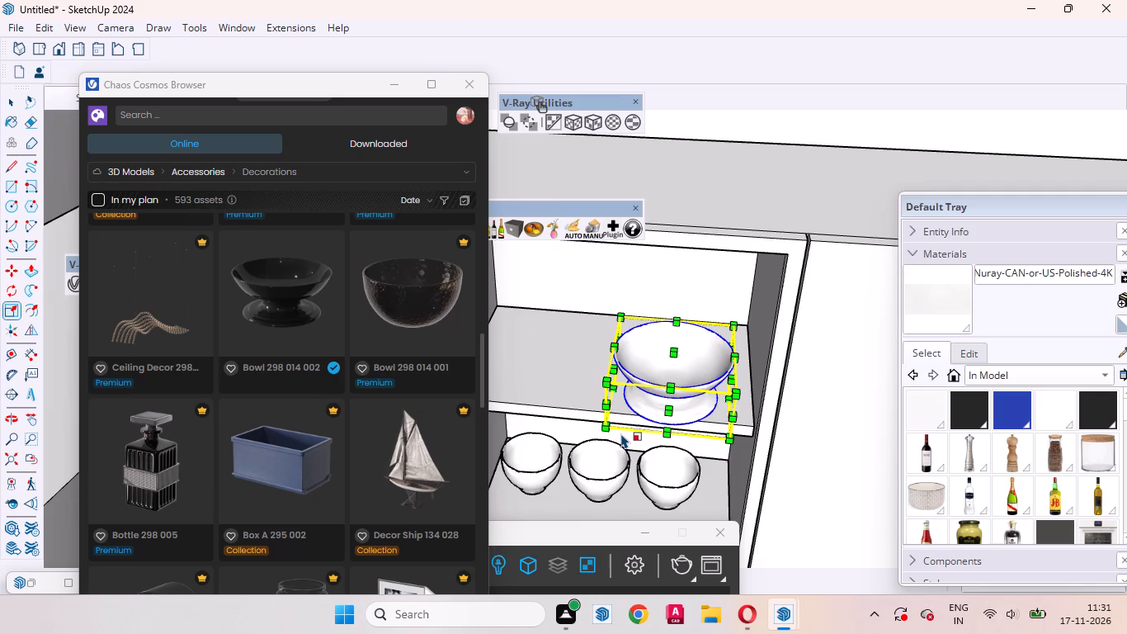
middle_drag(621, 433, 621, 352)
drag(616, 286, 625, 296)
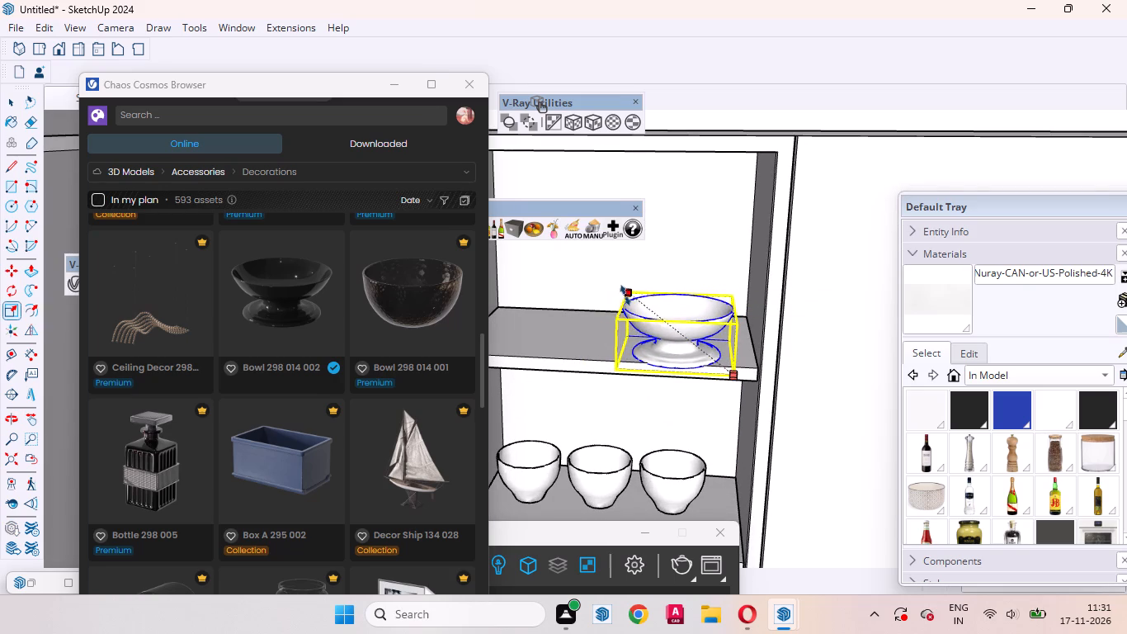
drag(625, 296, 630, 300)
Move the footed bowl back from the front edge of the upper shelf.
key(space)
text(m)
scroll(606, 438, up, 4)
middle_drag(672, 402, 726, 590)
click(641, 403)
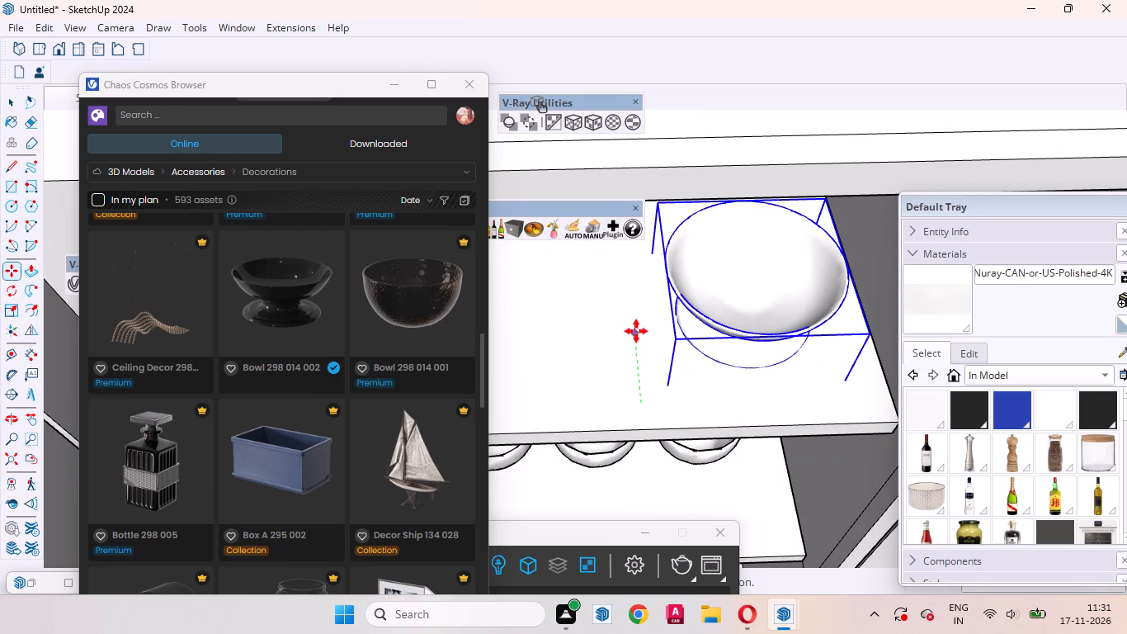
click(636, 331)
Copy the footed bowl across to the left side of the upper shelf.
middle_drag(717, 381, 647, 233)
scroll(906, 429, down, 6)
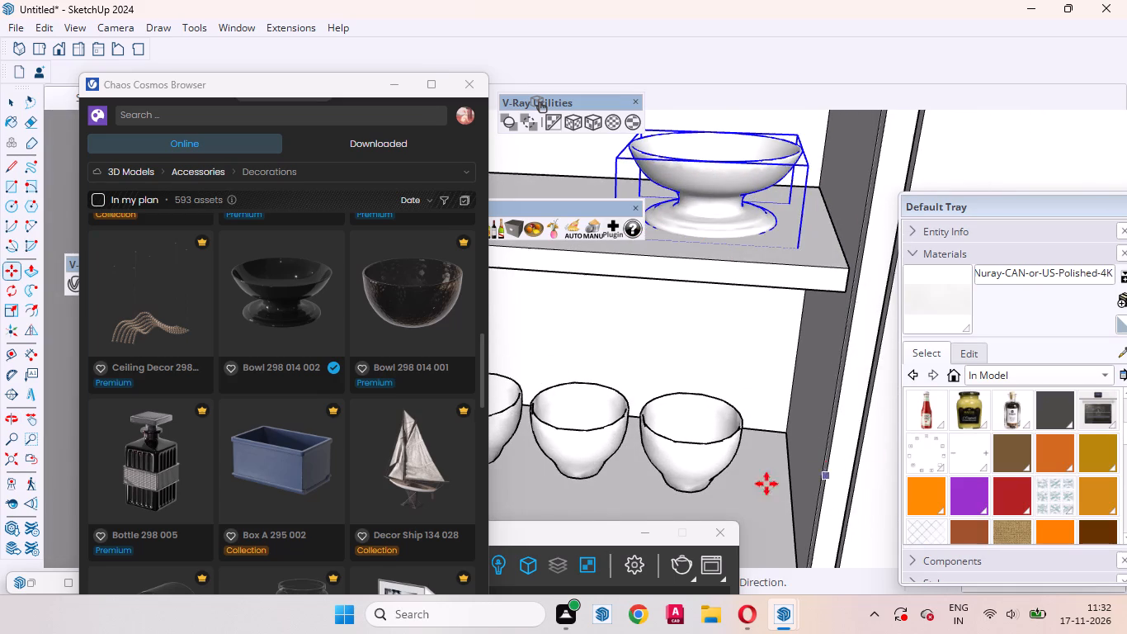
scroll(766, 484, down, 8)
middle_drag(711, 333, 714, 272)
scroll(705, 338, up, 3)
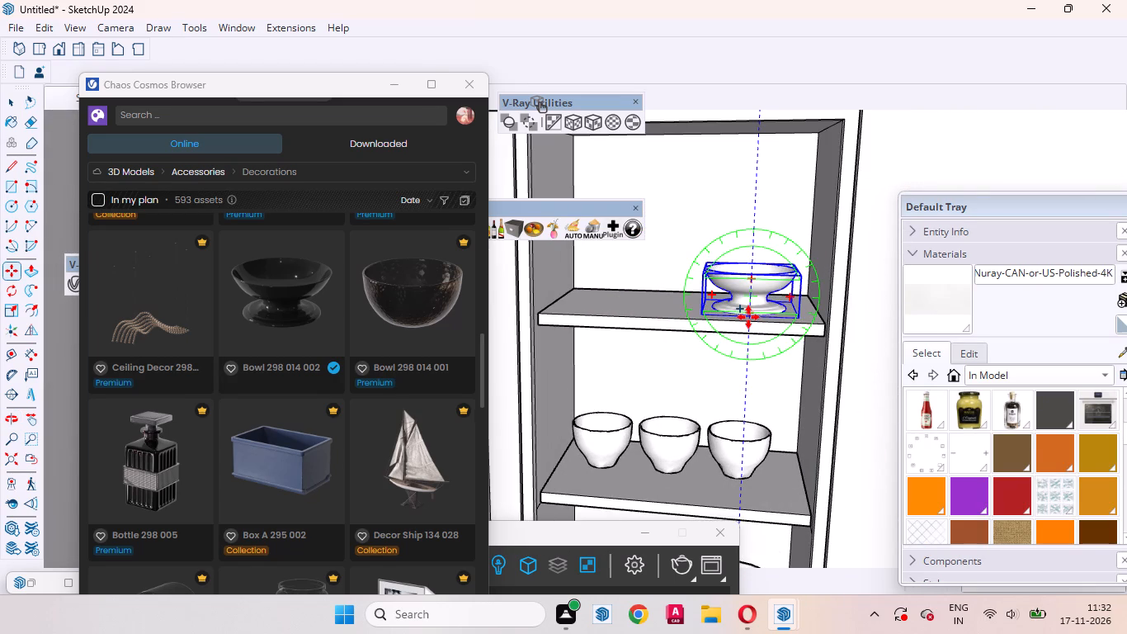
click(677, 307)
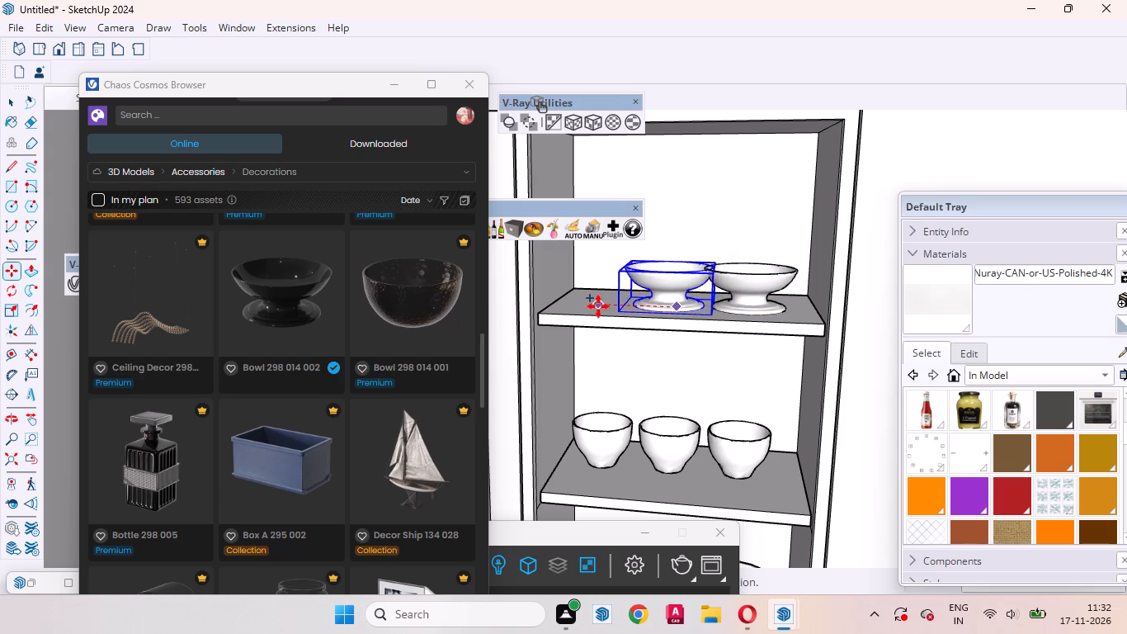
click(553, 301)
Adjust the copied bowl's sideways position near the left end of the upper shelf.
scroll(574, 335, up, 7)
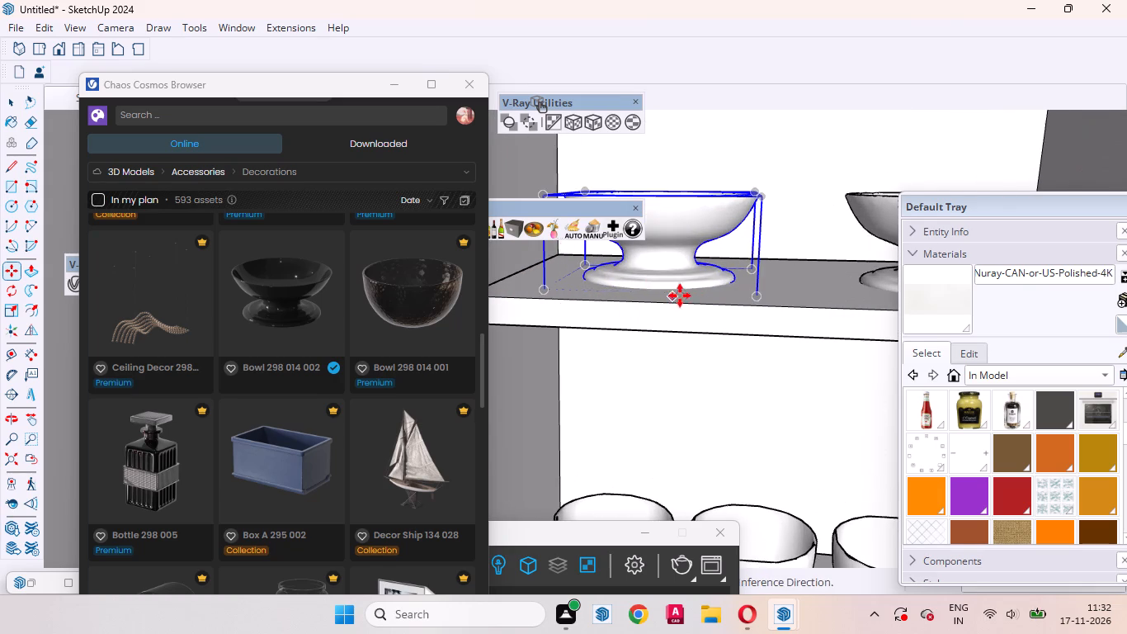
click(703, 300)
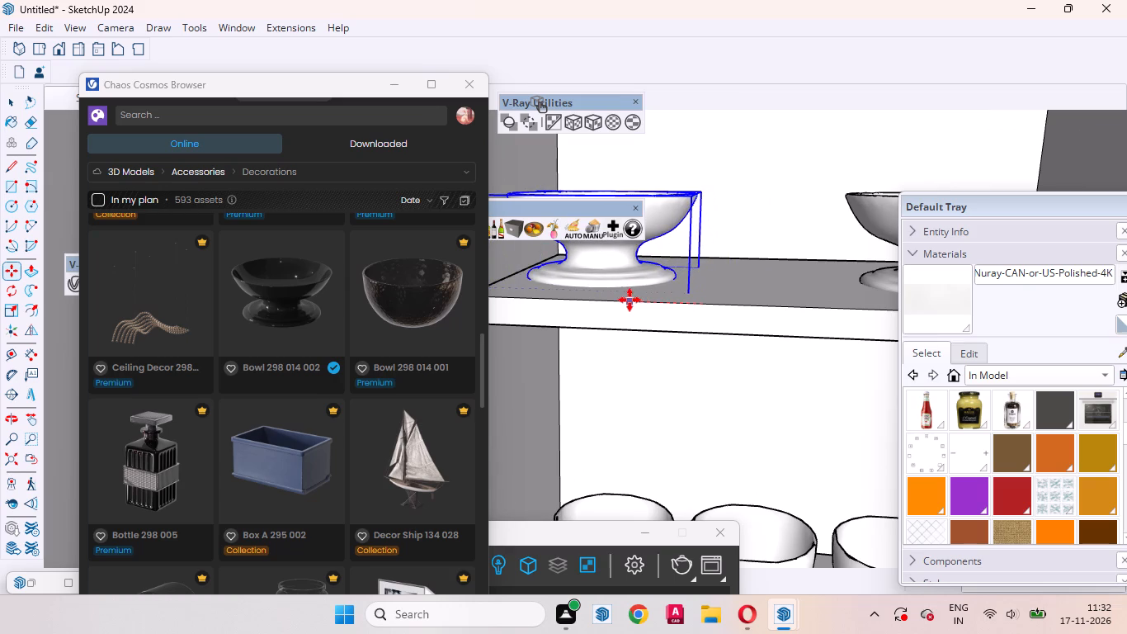
click(630, 300)
scroll(721, 419, down, 7)
scroll(691, 352, up, 3)
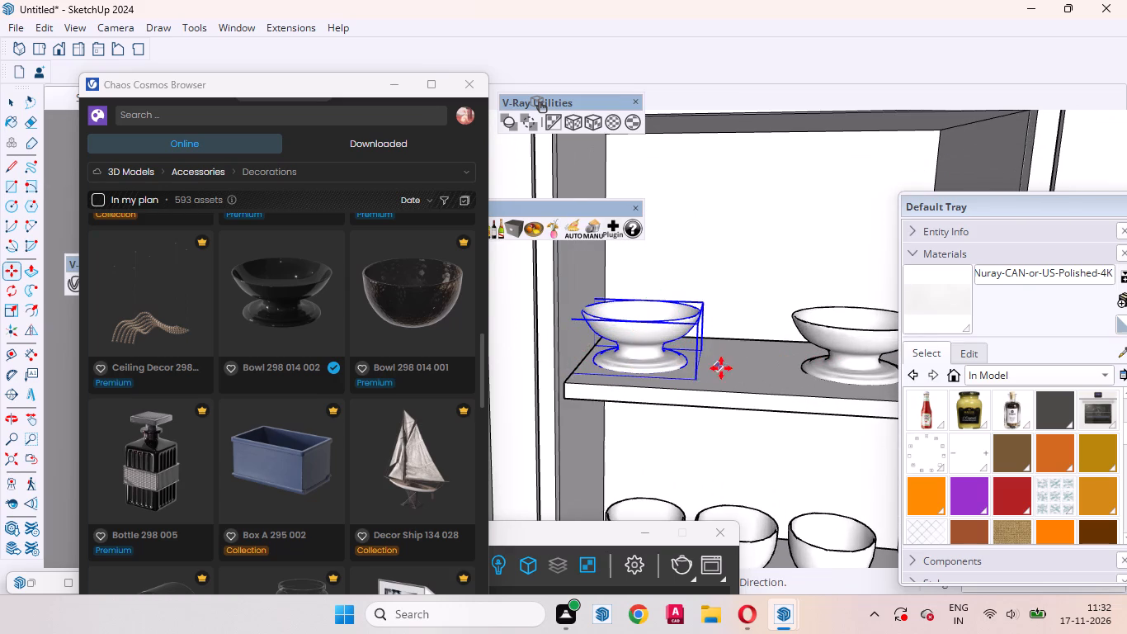
click(646, 376)
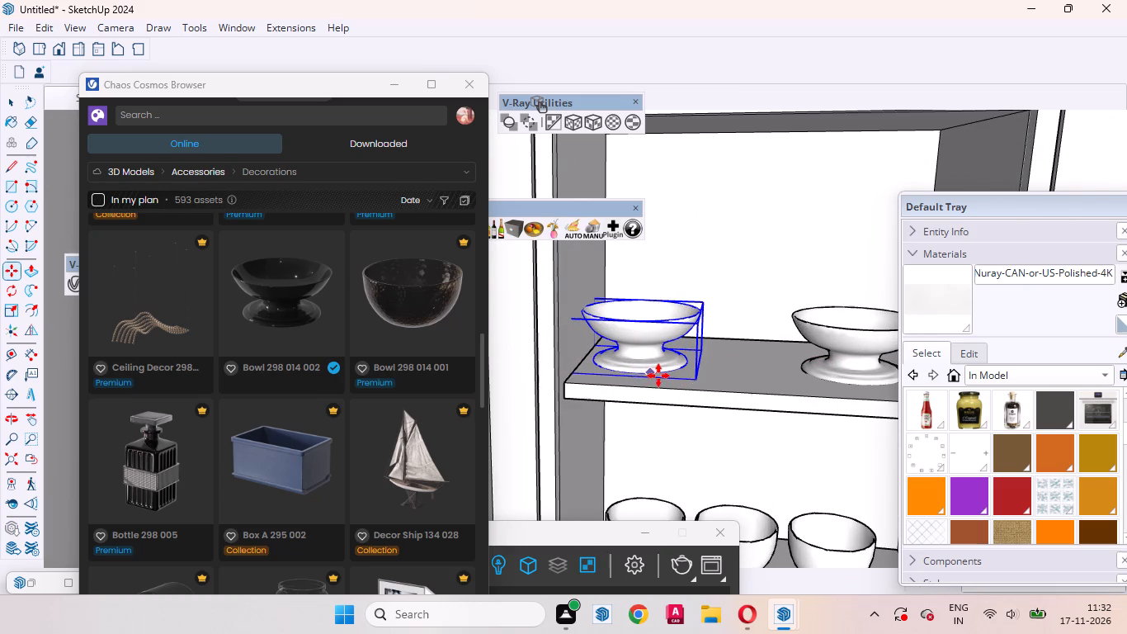
click(665, 376)
scroll(535, 384, down, 3)
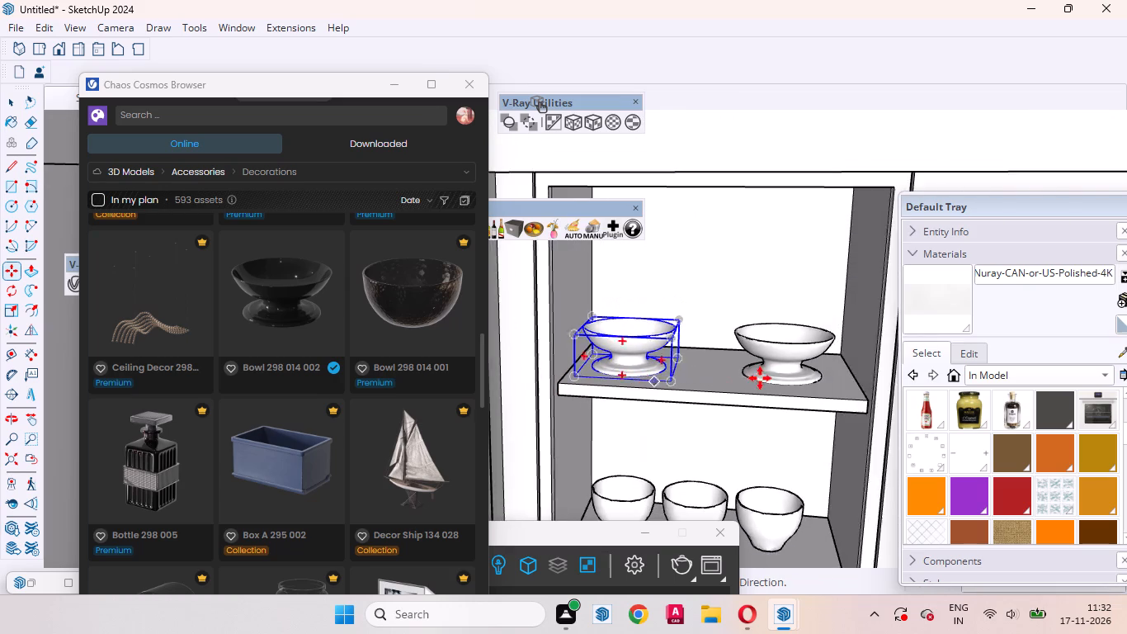
scroll(750, 386, down, 4)
key(space)
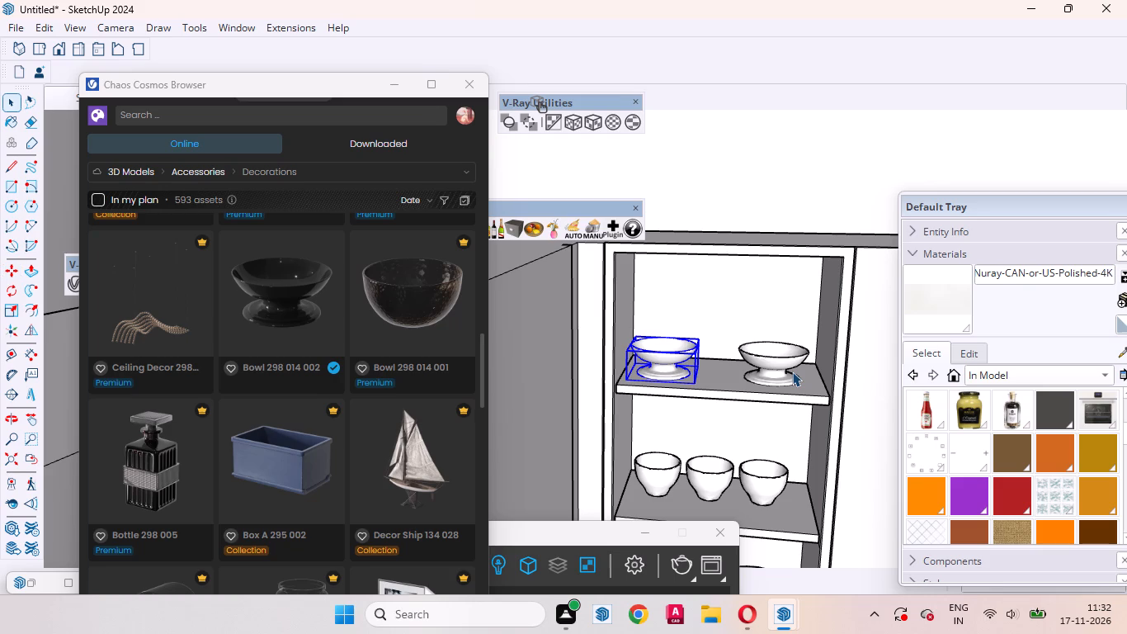
Scale the right-hand footed bowl down proportionally so it is smaller than its copy on the left.
scroll(672, 390, up, 3)
middle_drag(749, 427, 730, 555)
click(829, 402)
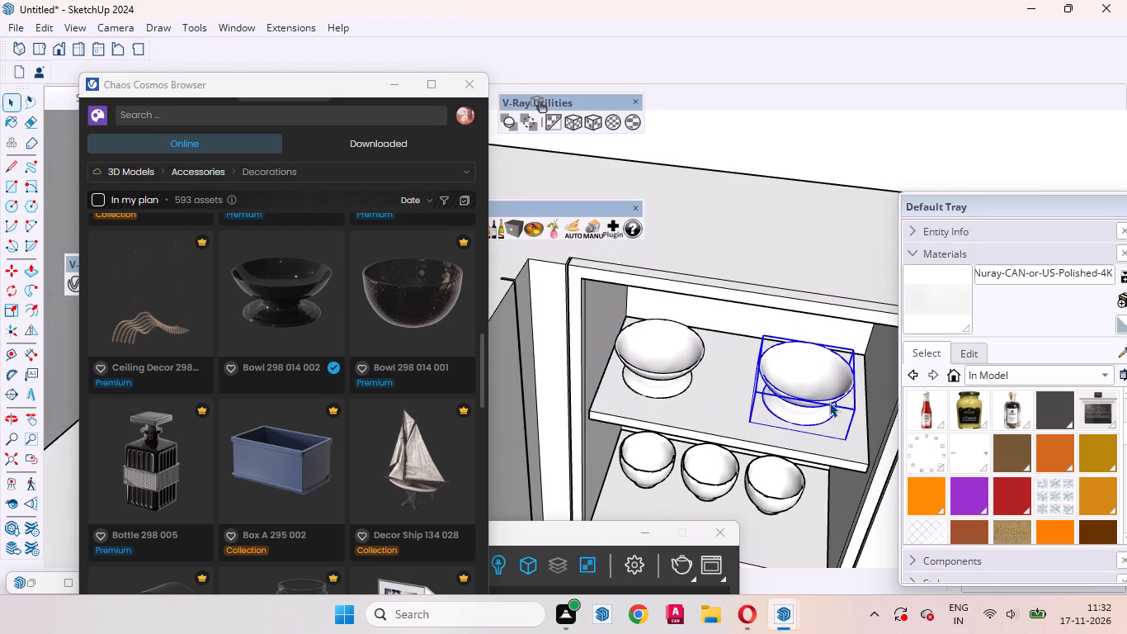
key(s)
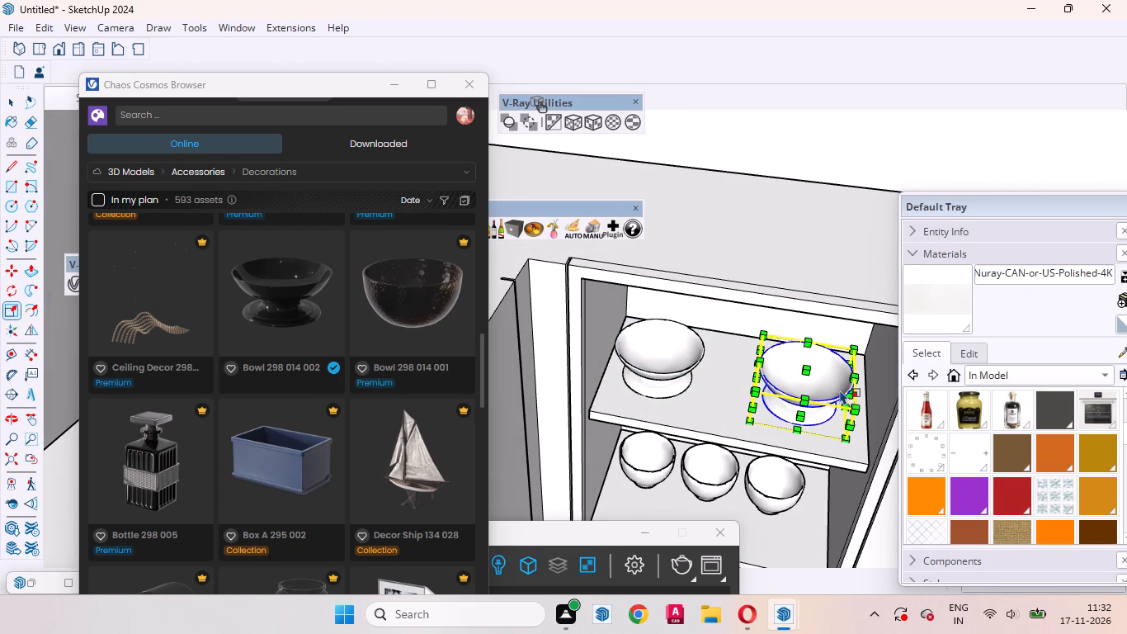
drag(762, 333, 764, 336)
drag(764, 336, 778, 359)
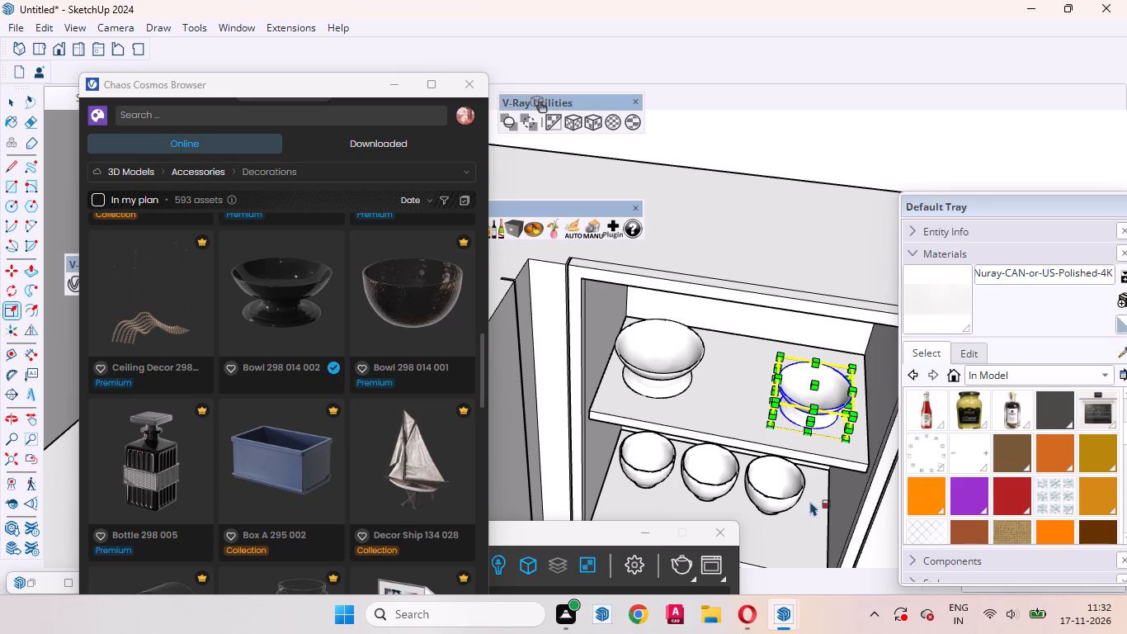
key(space)
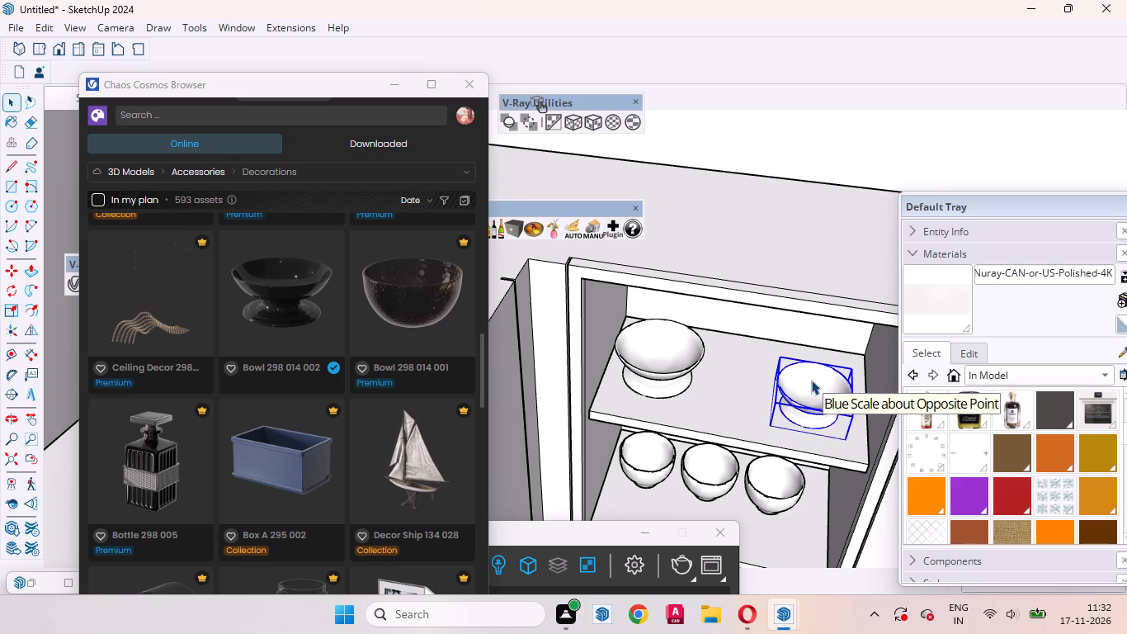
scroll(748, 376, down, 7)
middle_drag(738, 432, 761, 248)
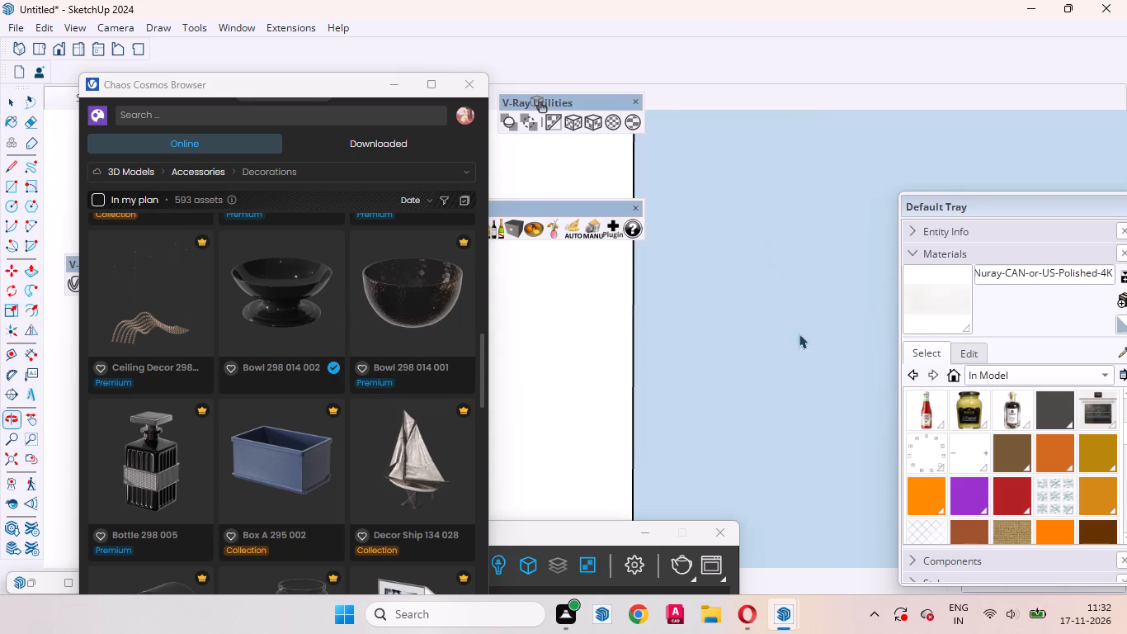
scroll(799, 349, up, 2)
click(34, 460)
Move the smaller footed bowl slightly sideways toward the right end of the upper shelf.
click(31, 459)
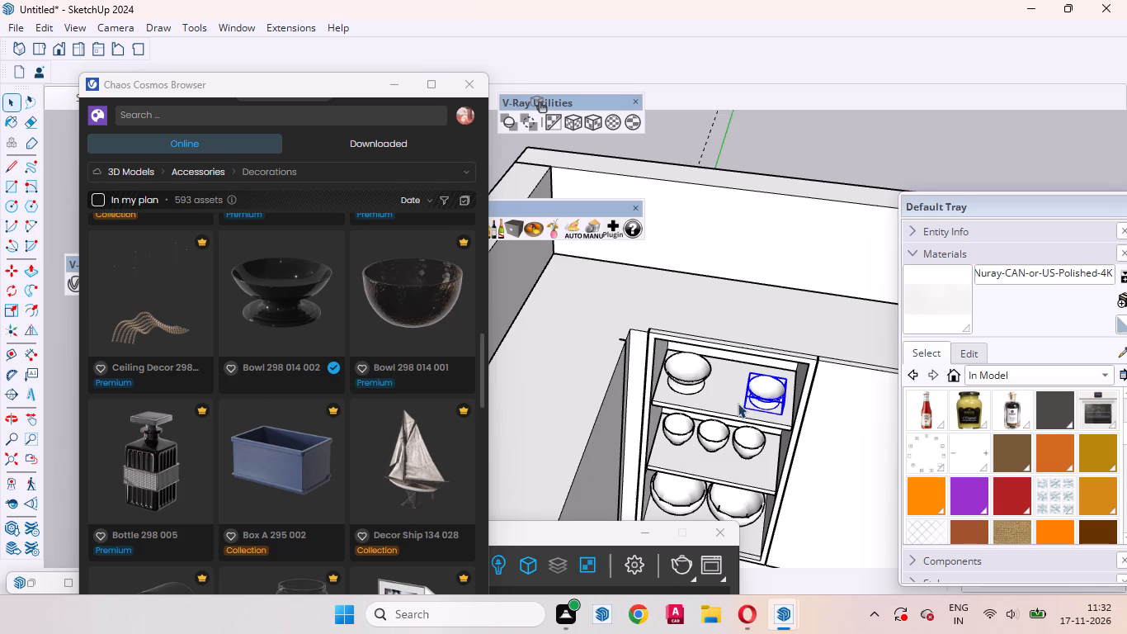
scroll(742, 395, up, 9)
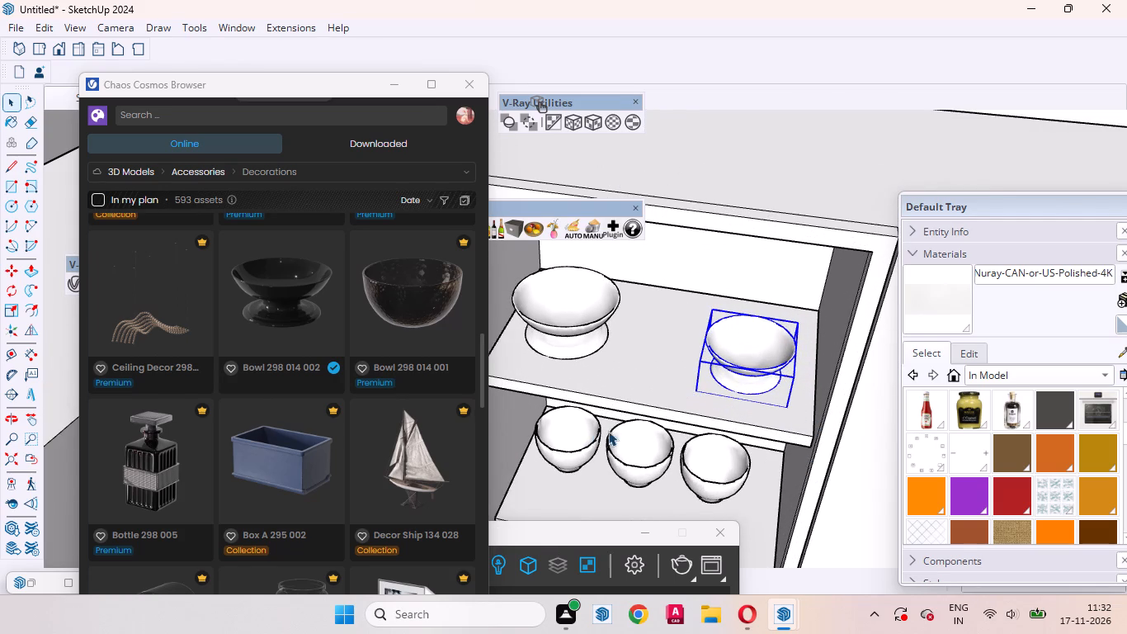
scroll(626, 433, down, 3)
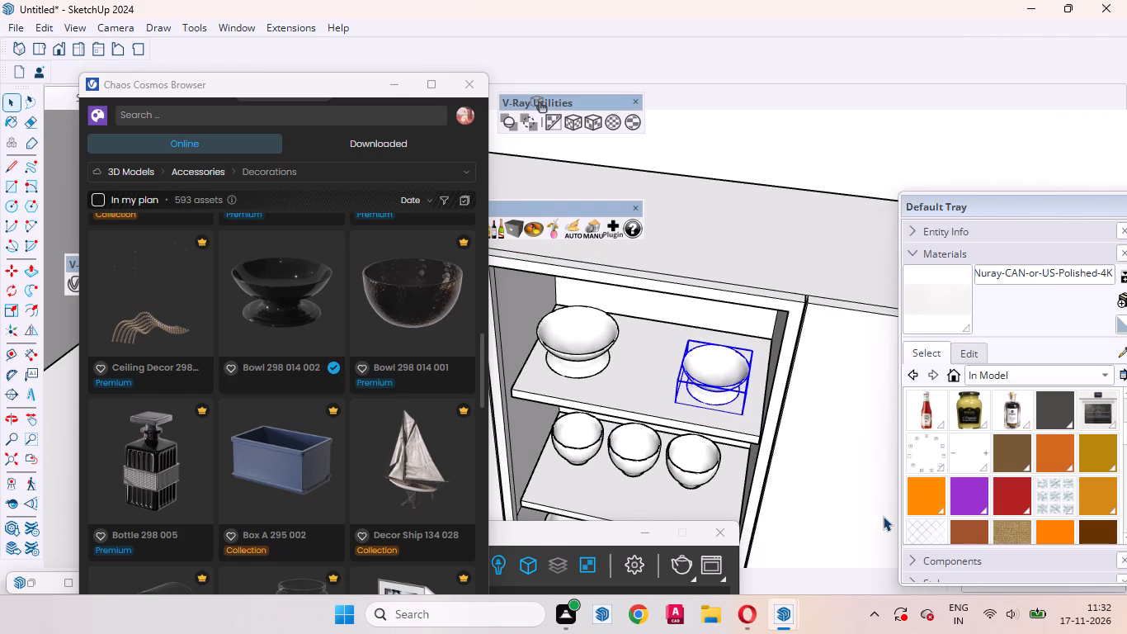
scroll(883, 516, up, 1)
scroll(747, 468, up, 5)
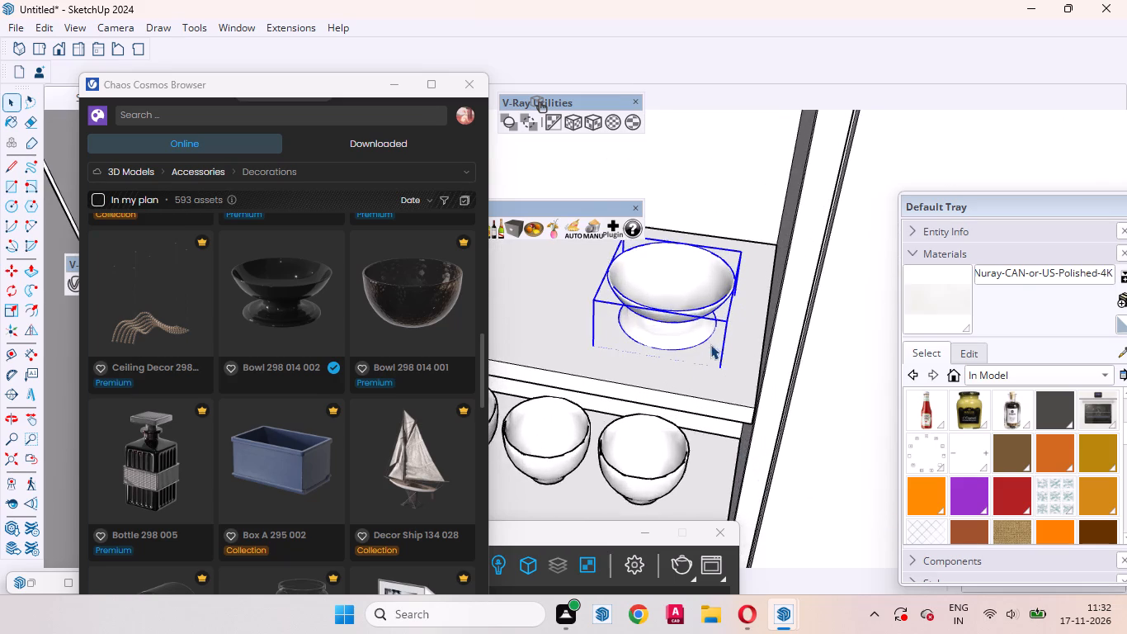
scroll(710, 344, up, 4)
middle_drag(713, 405, 796, 444)
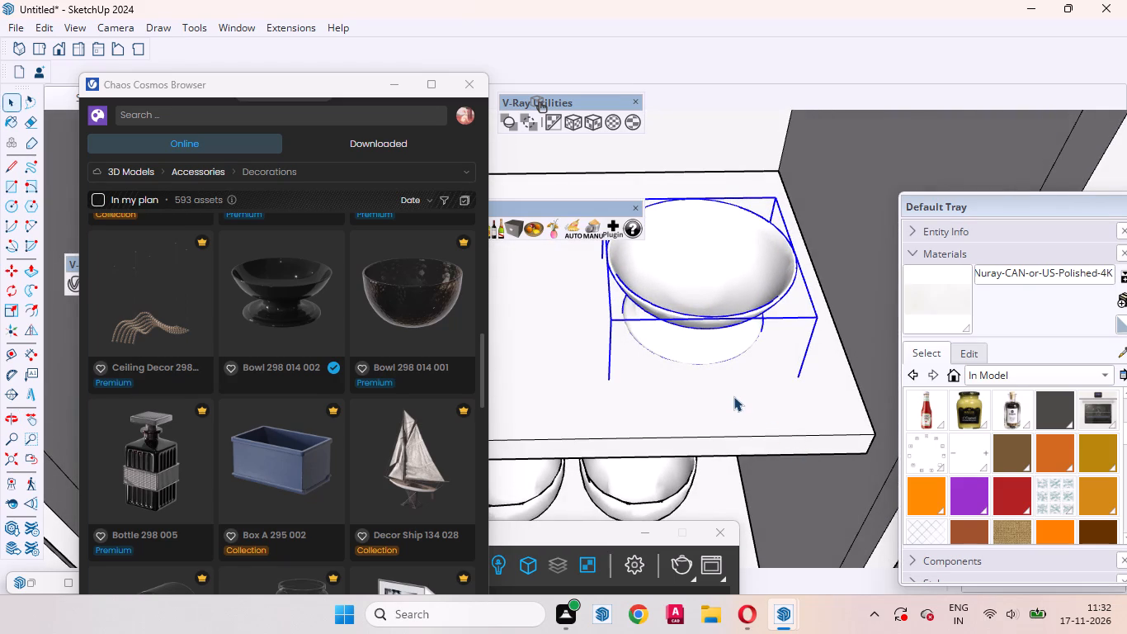
key(m)
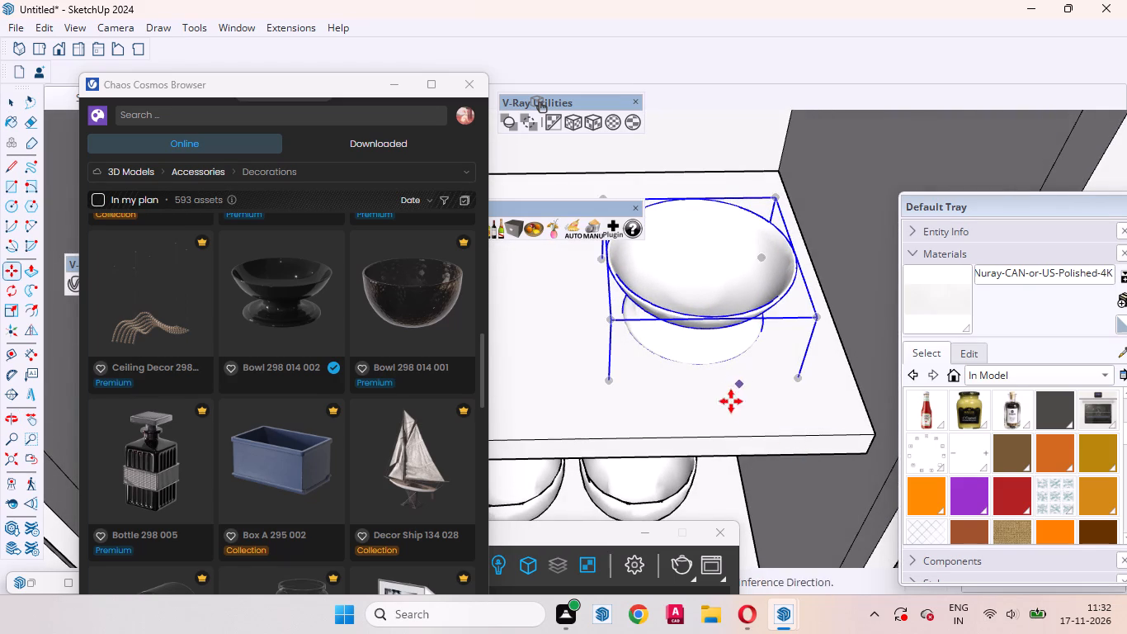
click(707, 414)
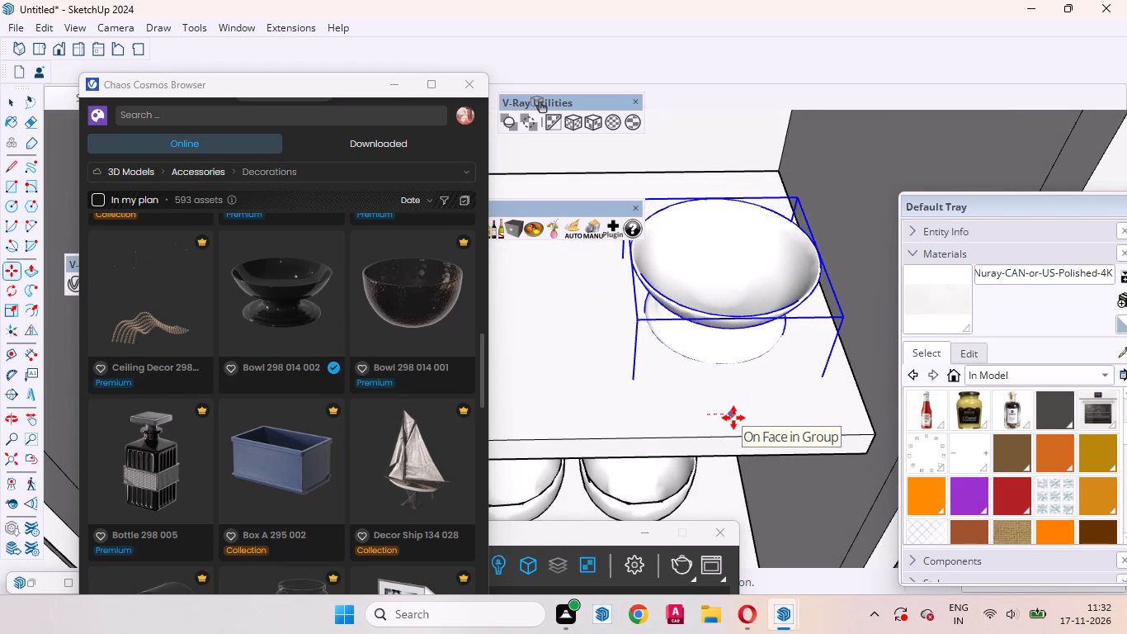
click(733, 418)
Copy the smaller footed bowl sideways to the middle of the upper shelf.
click(775, 417)
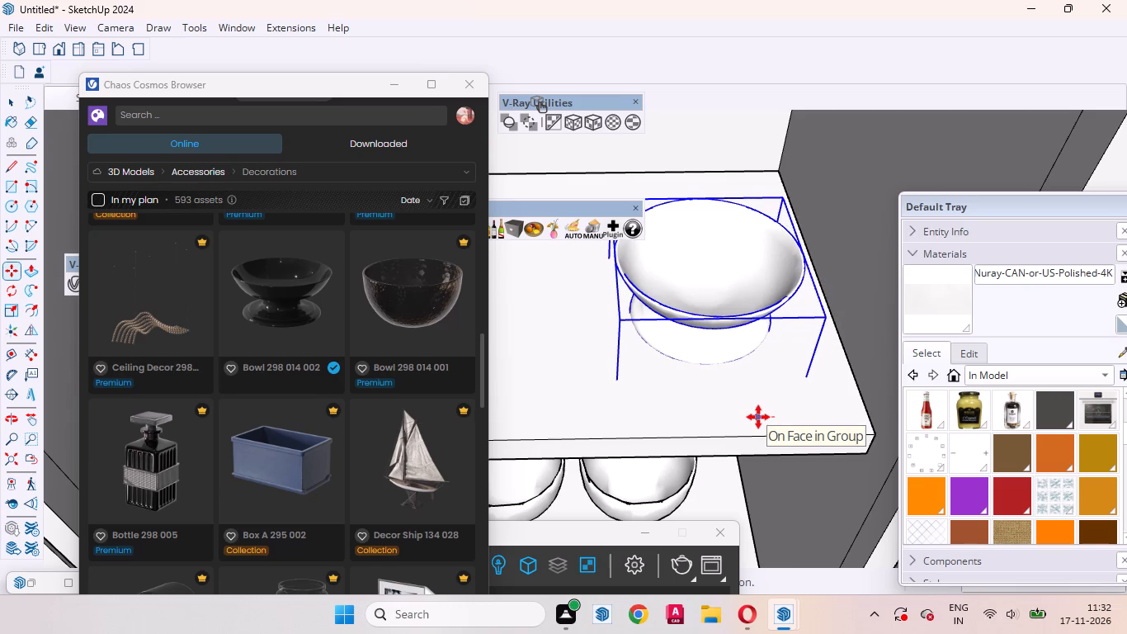
scroll(851, 381, down, 3)
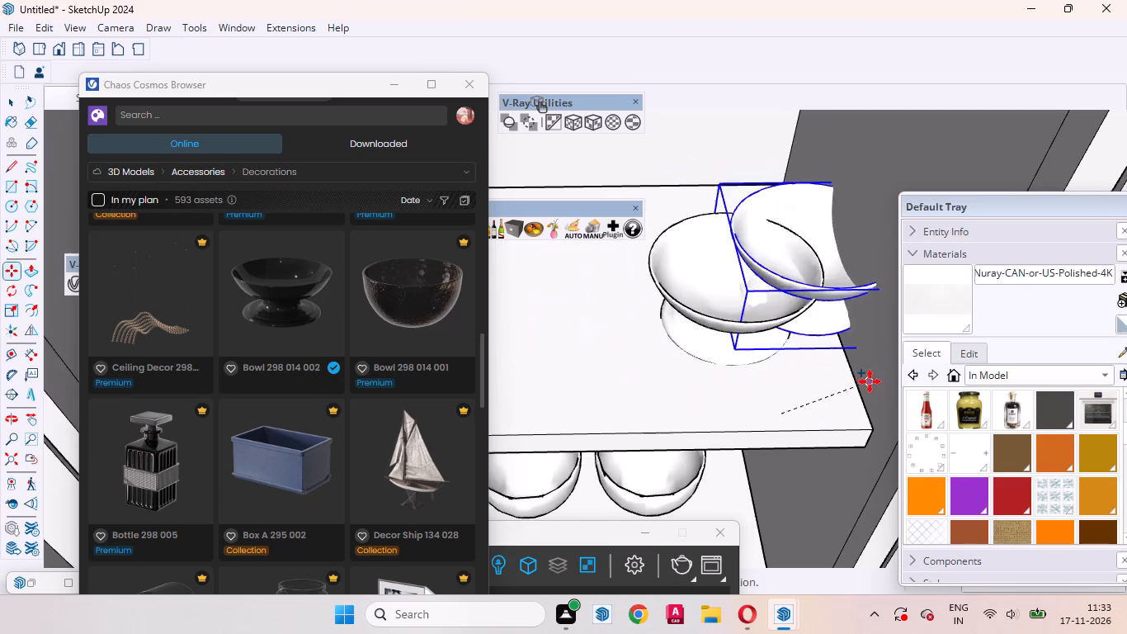
scroll(870, 381, down, 6)
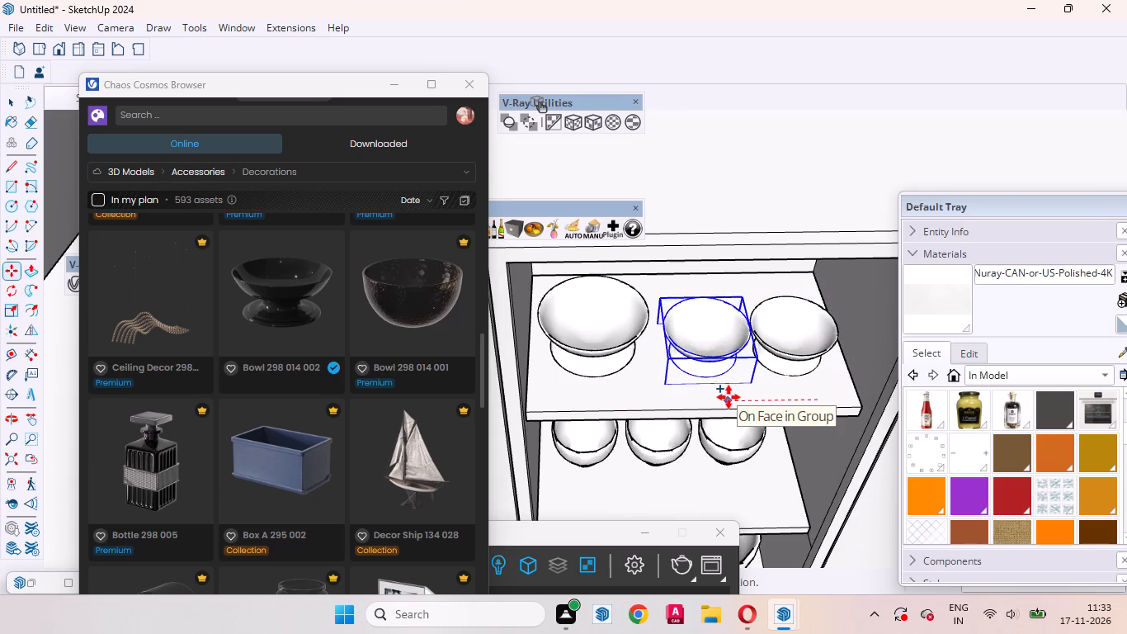
click(728, 397)
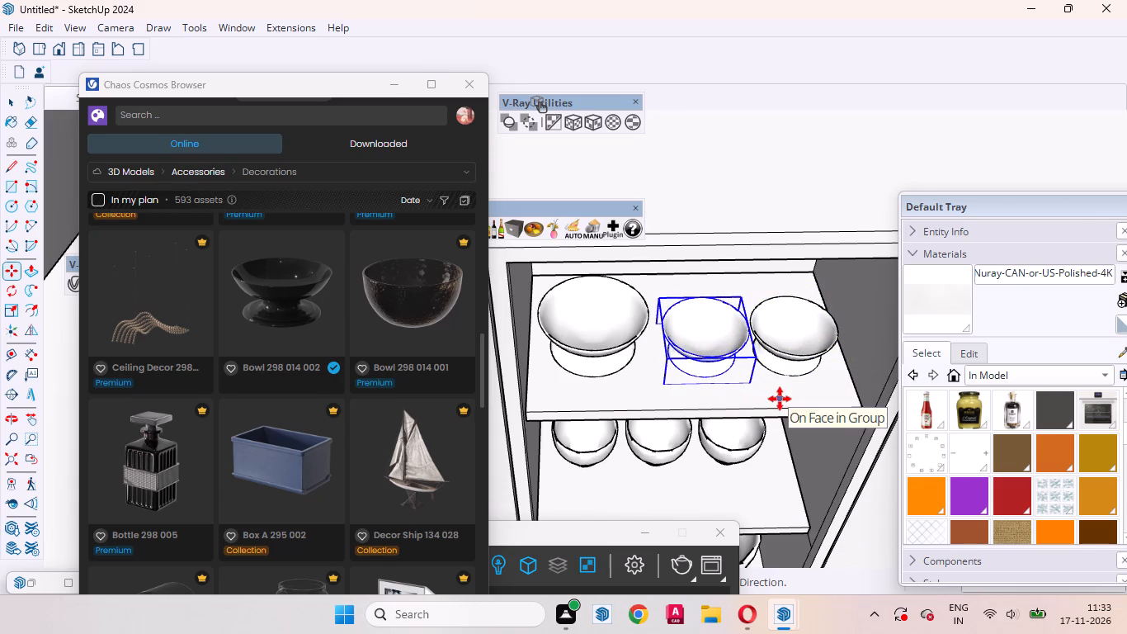
key(space)
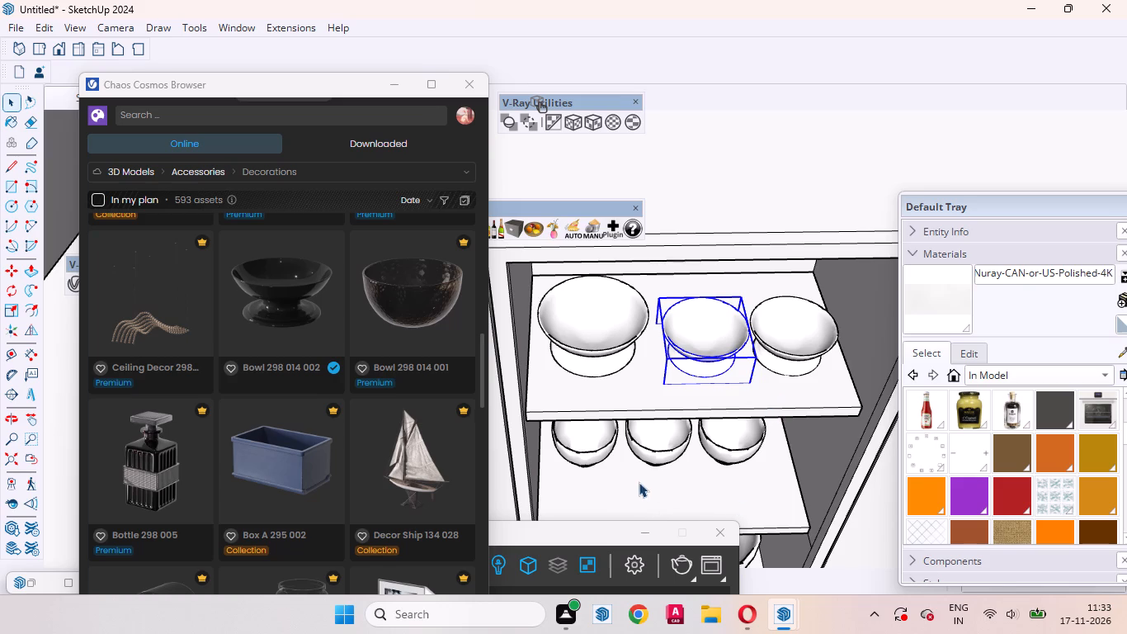
Erase the larger footed bowl at the left end of the upper shelf.
click(578, 338)
right_click(578, 334)
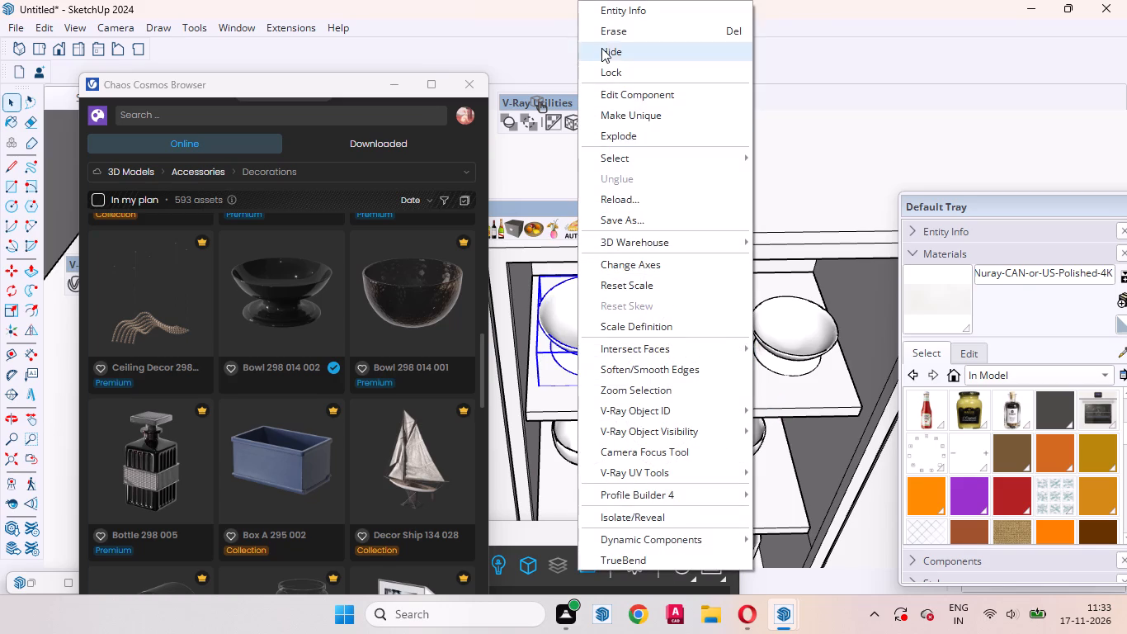
click(603, 26)
Copy the middle footed bowl across to the left end of the upper shelf.
middle_drag(738, 373, 728, 308)
click(689, 311)
key(m)
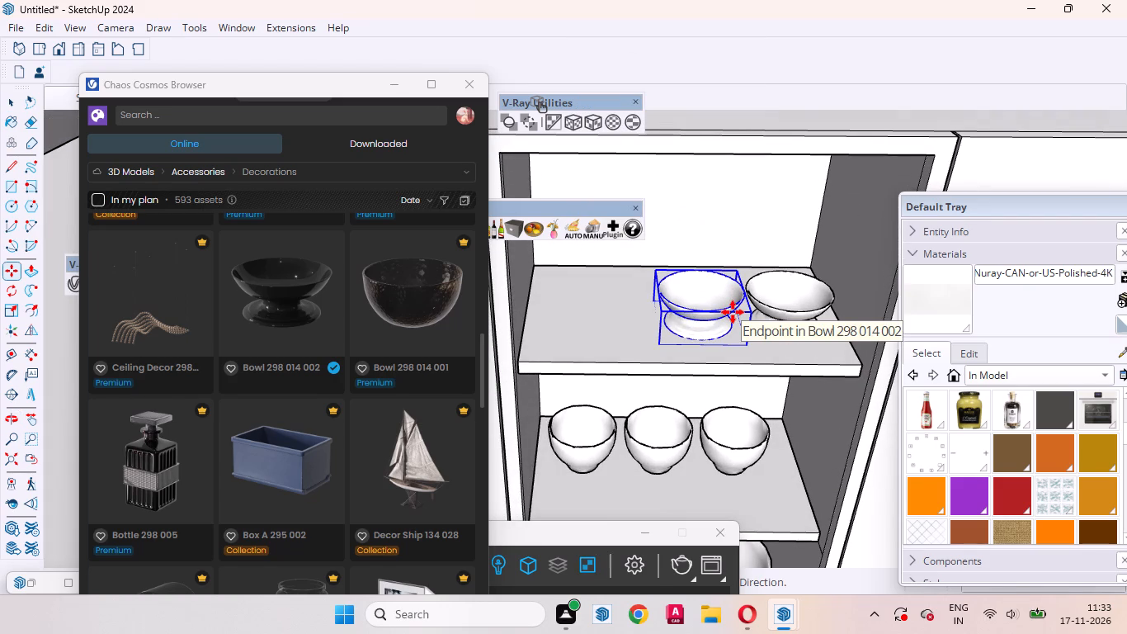
click(727, 357)
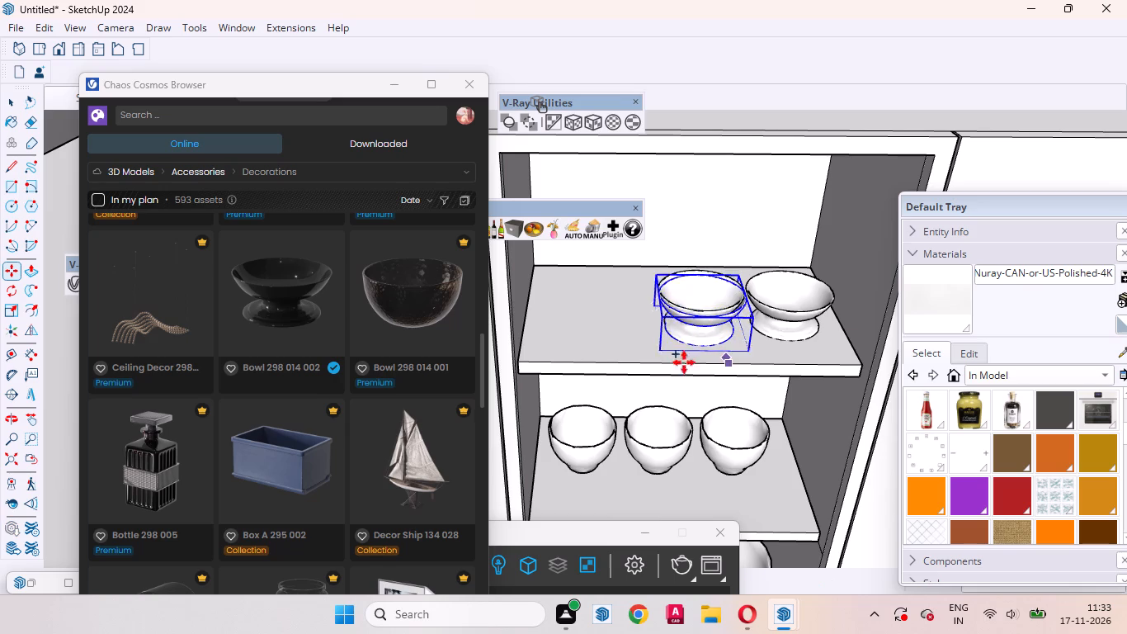
click(604, 354)
key(space)
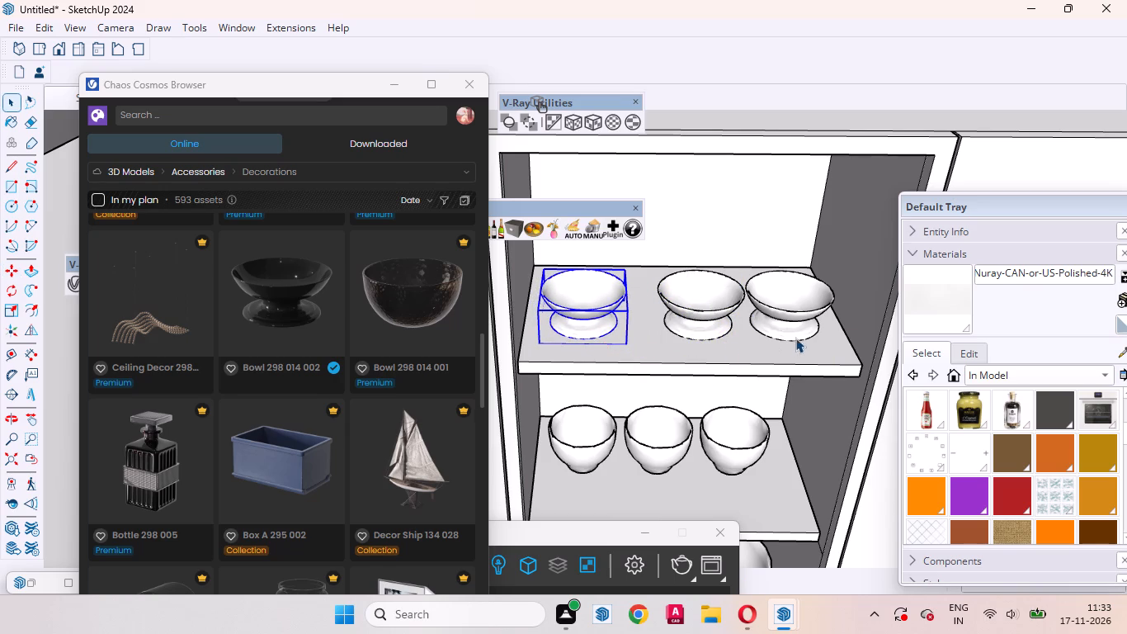
Shift the middle footed bowl slightly left to space the three bowls evenly on the upper shelf.
click(703, 306)
scroll(726, 324, up, 6)
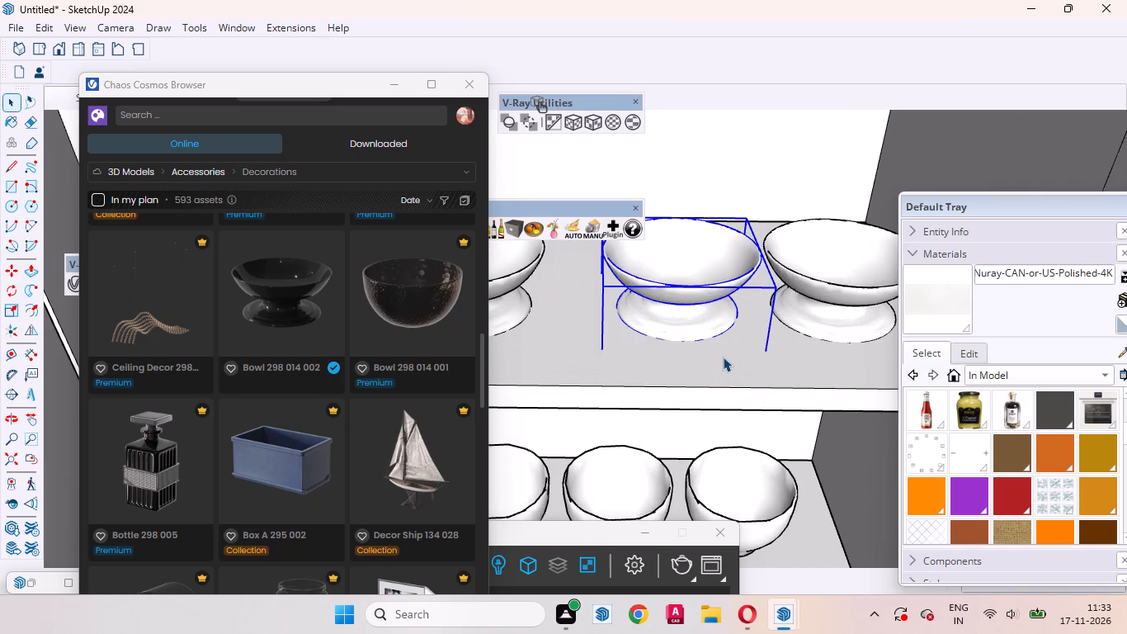
key(m)
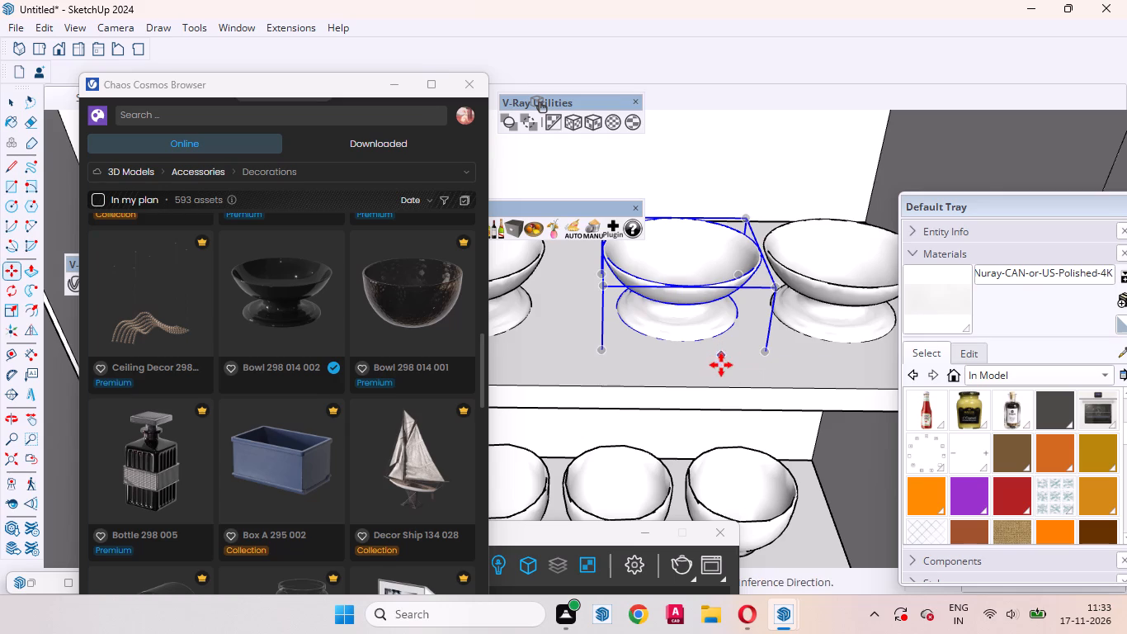
click(721, 366)
click(688, 368)
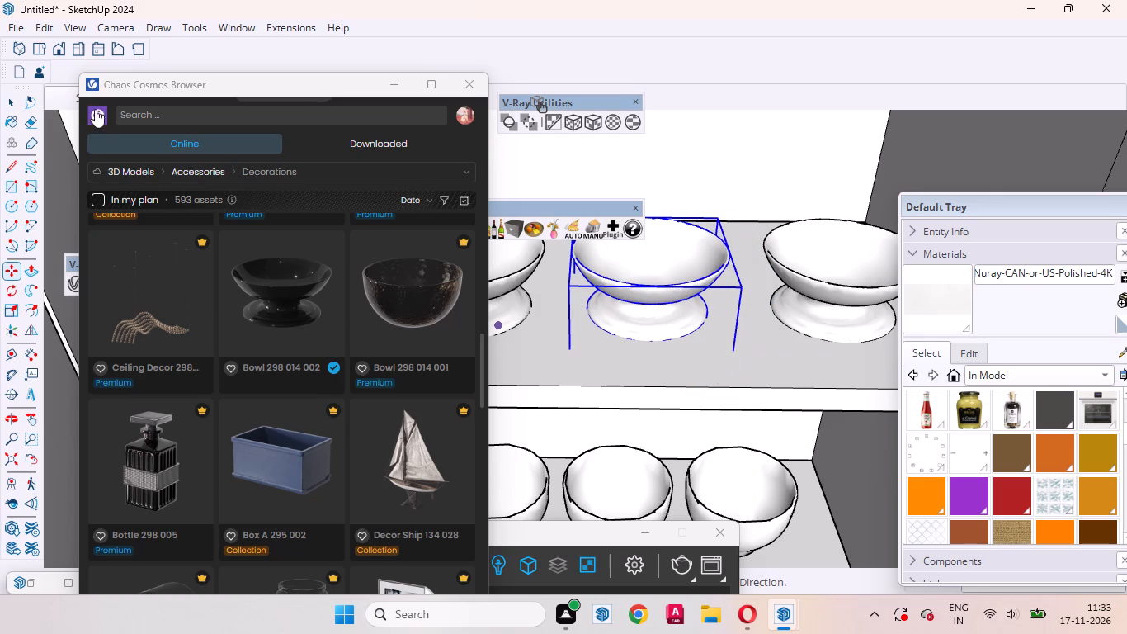
Return to the Scene 1 view and examine the open wall shelves and countertop across the whole kitchen.
click(59, 98)
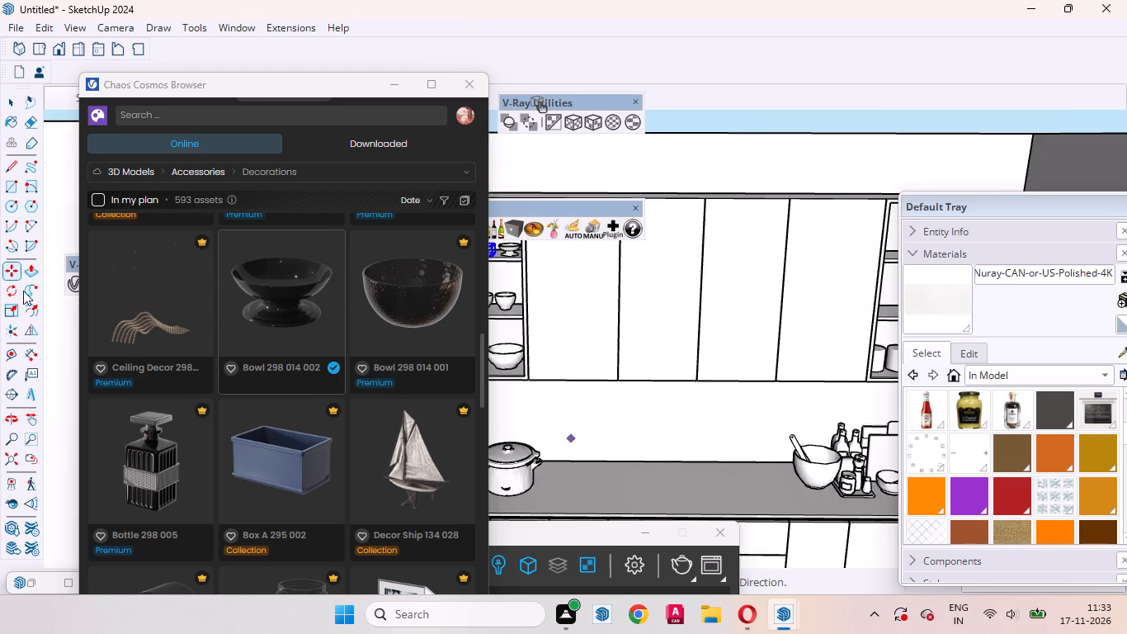
click(17, 98)
drag(312, 90, 309, 422)
scroll(628, 411, down, 6)
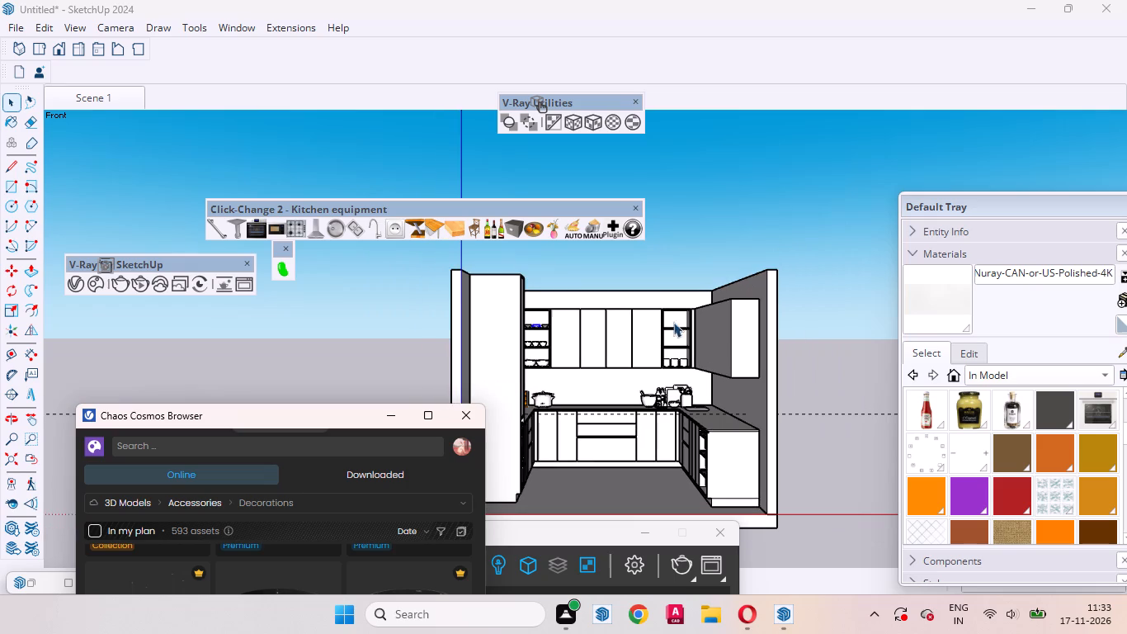
click(698, 248)
scroll(527, 337, up, 6)
middle_drag(571, 379, 501, 468)
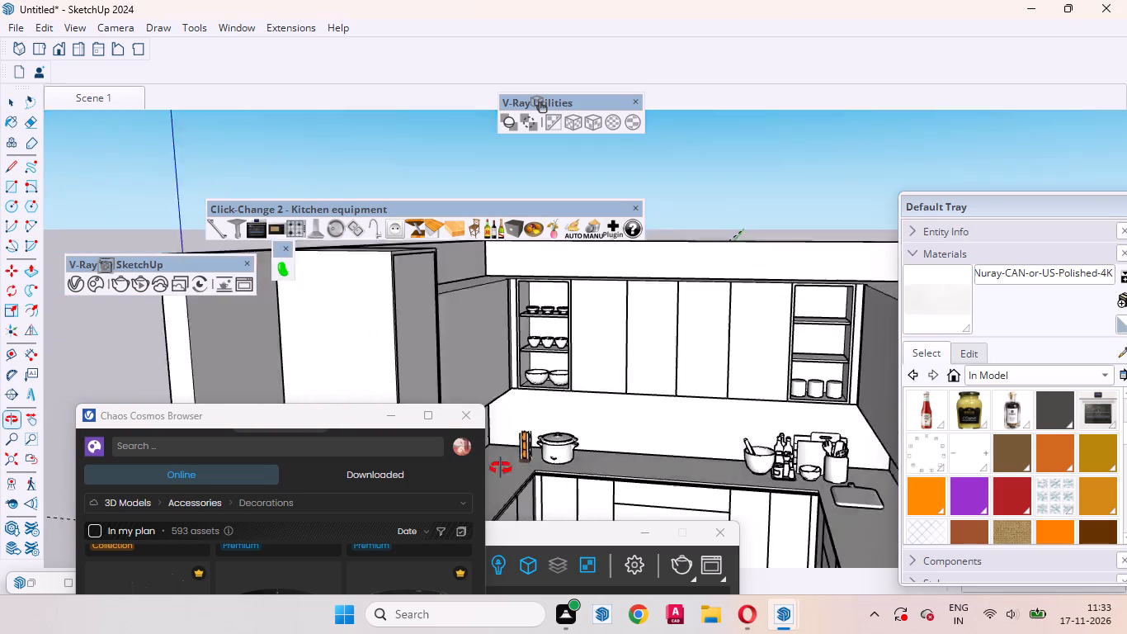
middle_drag(501, 468, 562, 395)
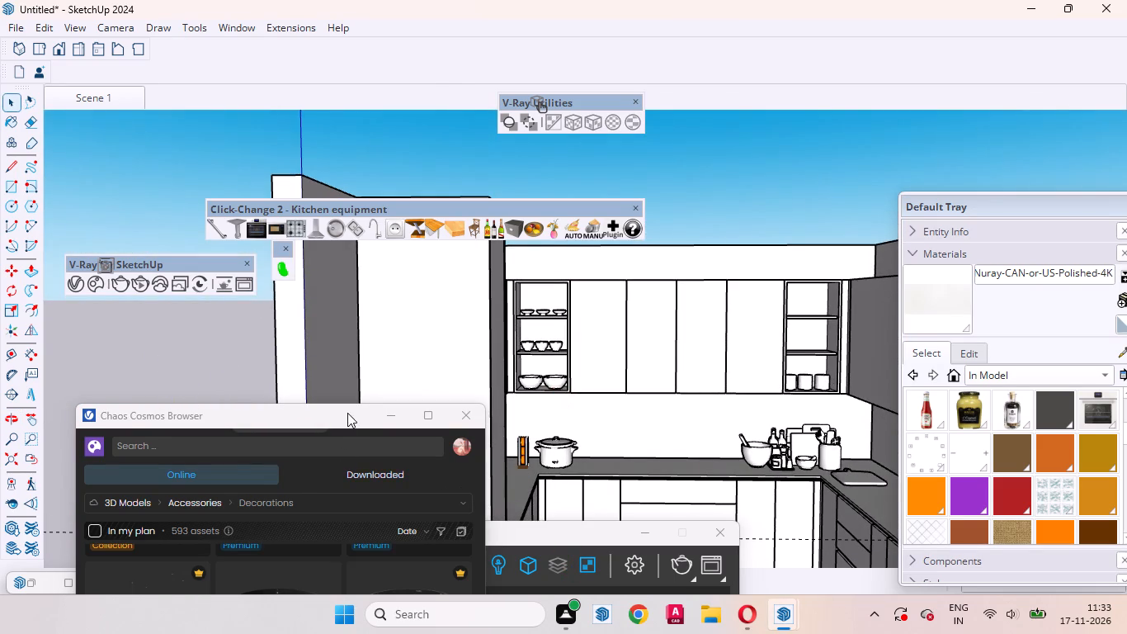
Browse the online Cosmos Decorations models for a piece suited to the kitchen's open wall shelves.
drag(343, 413, 408, 89)
scroll(327, 371, down, 2)
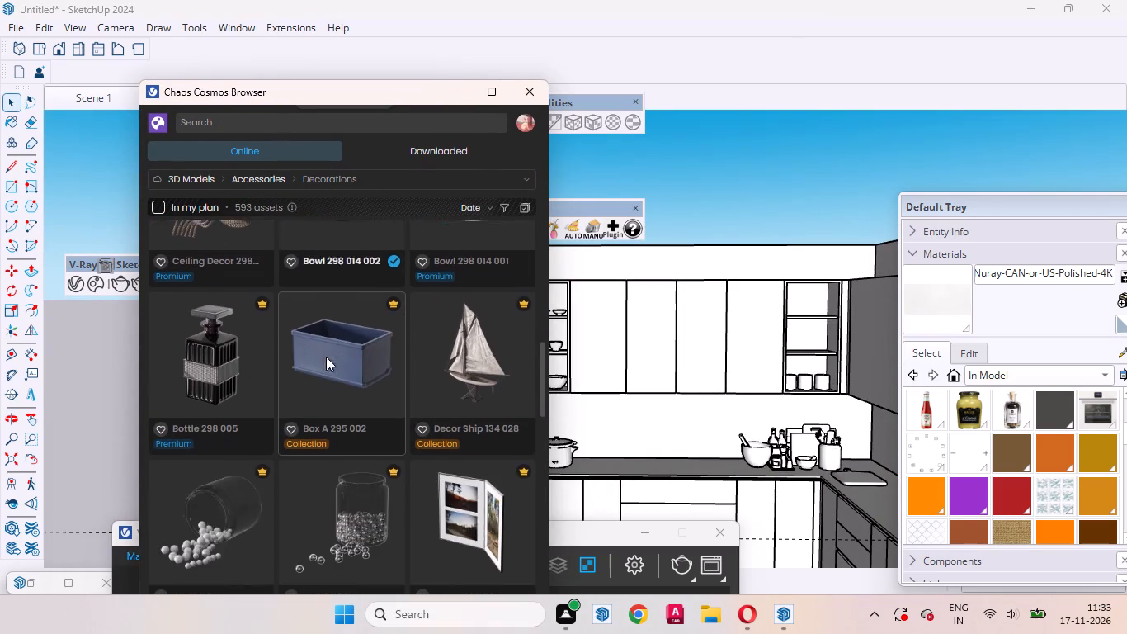
scroll(326, 357, down, 6)
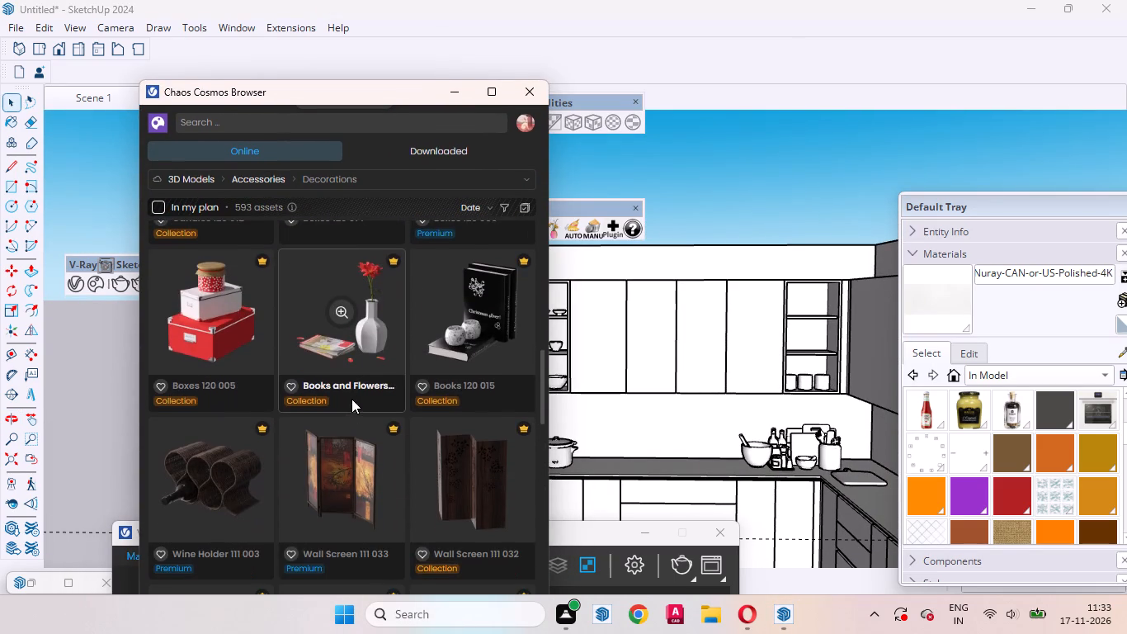
scroll(358, 414, down, 4)
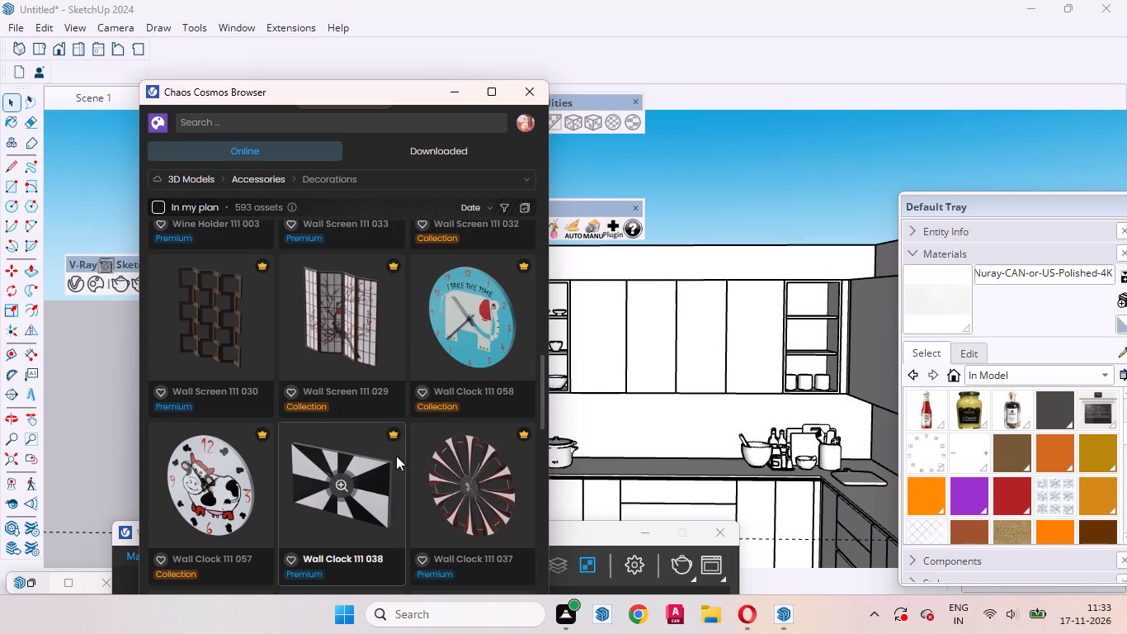
scroll(332, 449, down, 9)
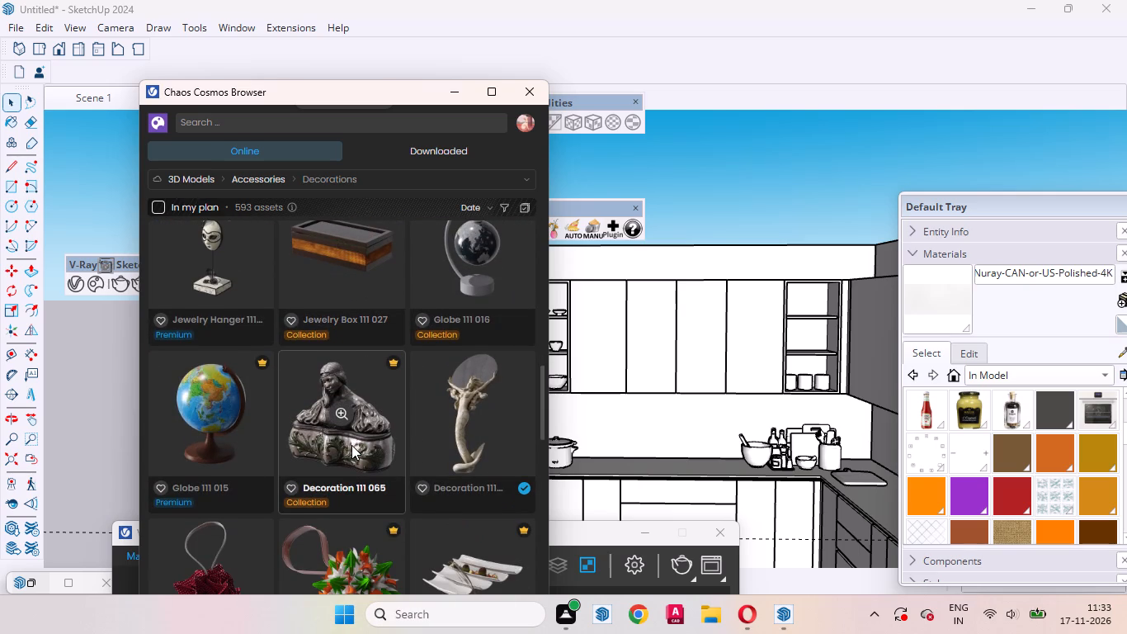
scroll(351, 445, down, 2)
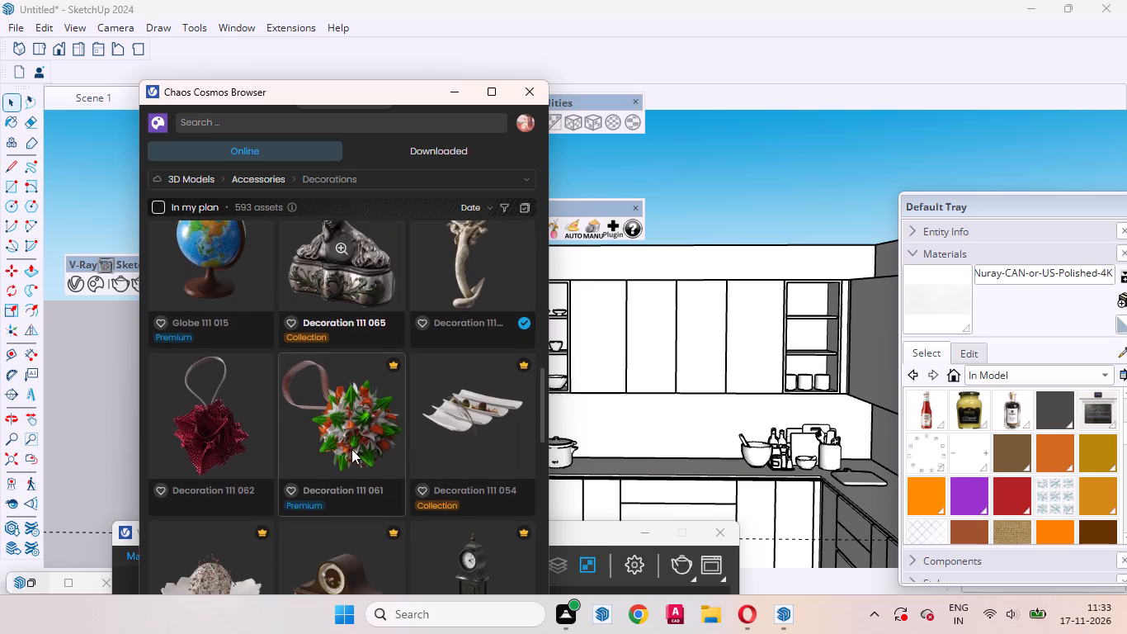
scroll(351, 449, down, 3)
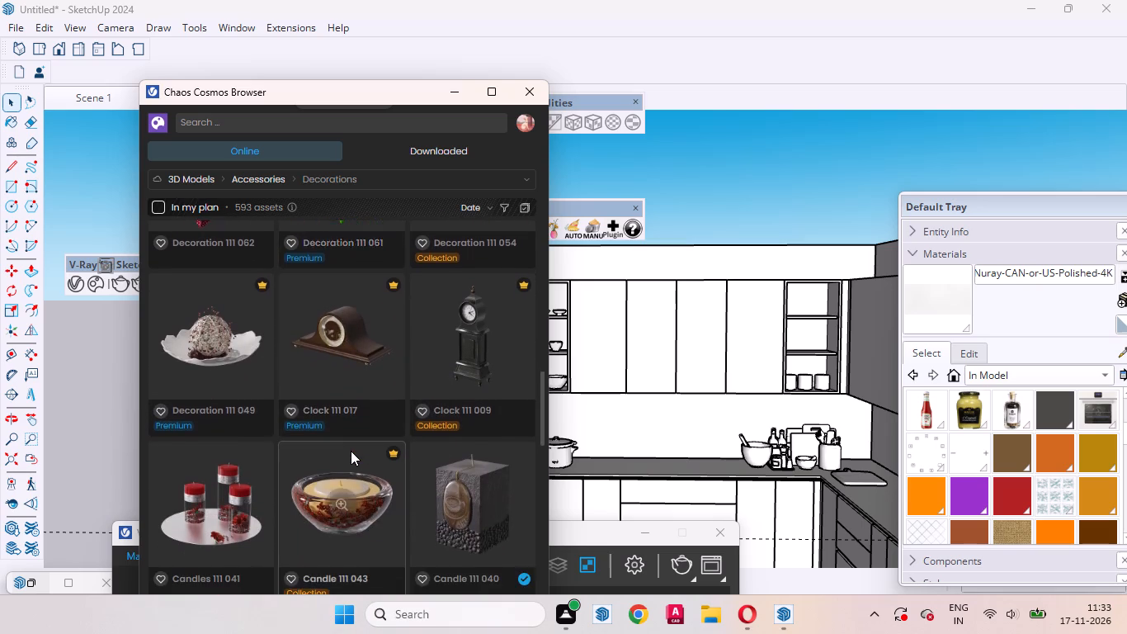
scroll(351, 451, down, 6)
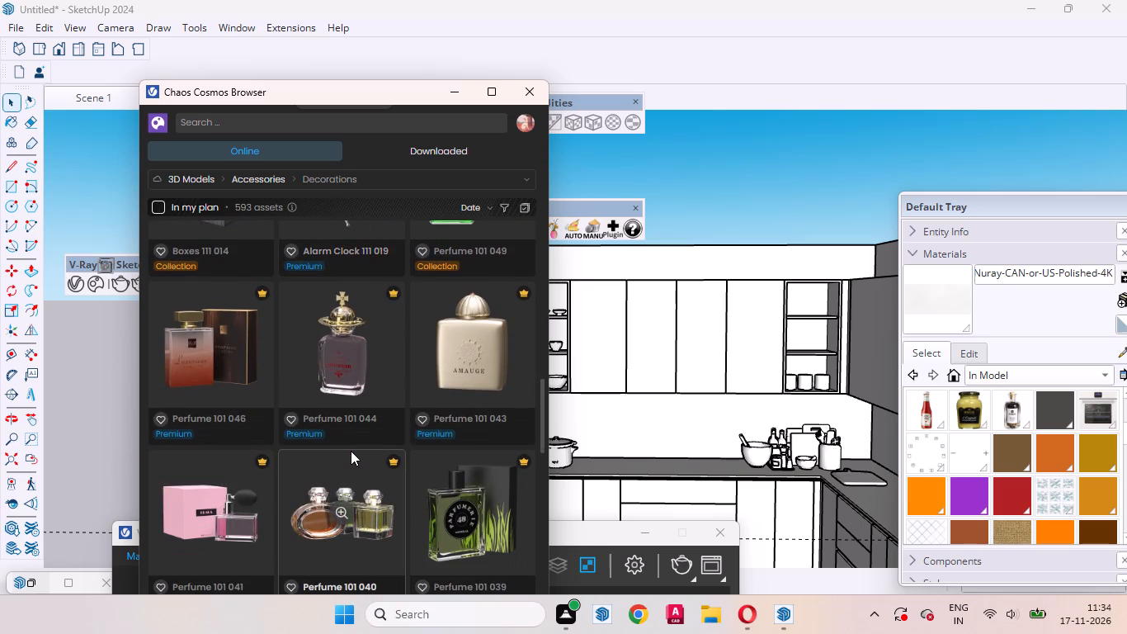
scroll(355, 452, down, 2)
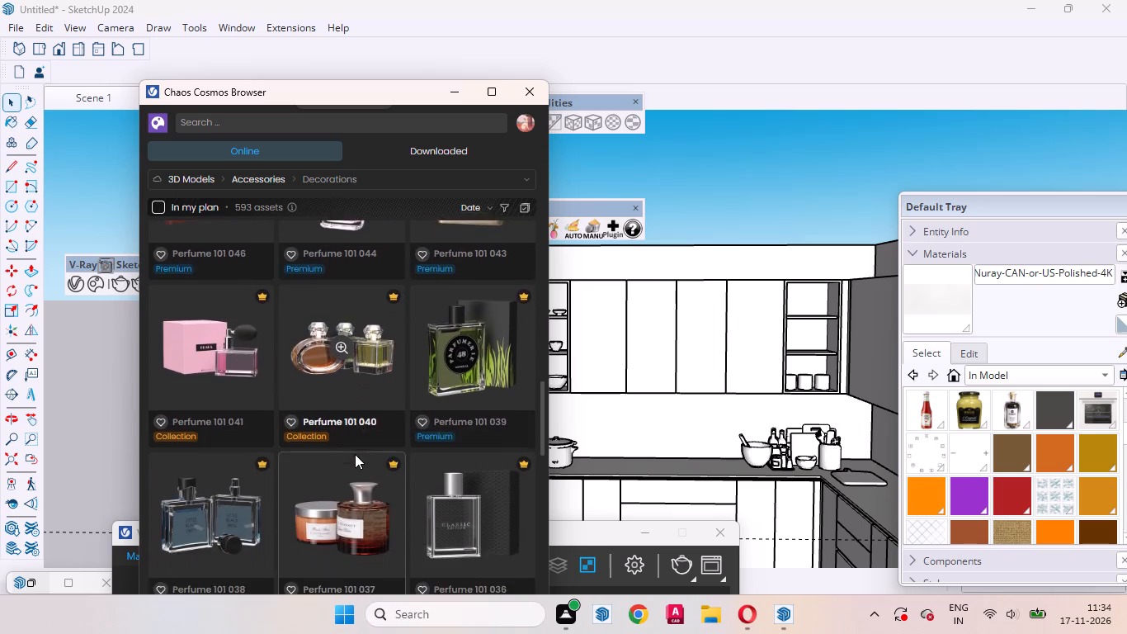
scroll(355, 454, down, 8)
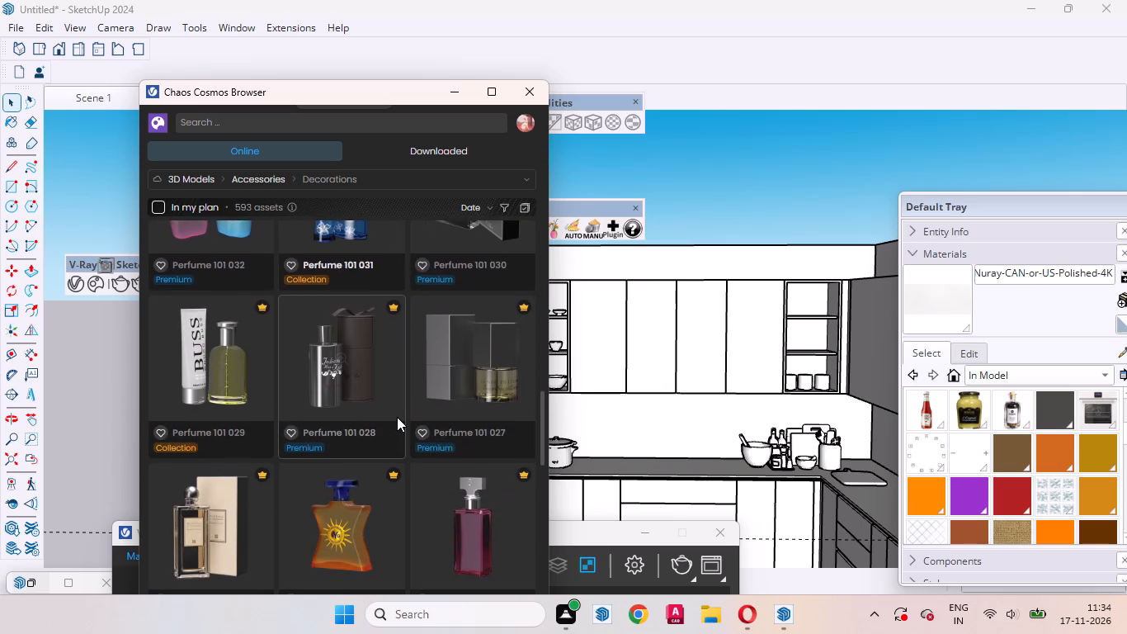
scroll(397, 417, down, 7)
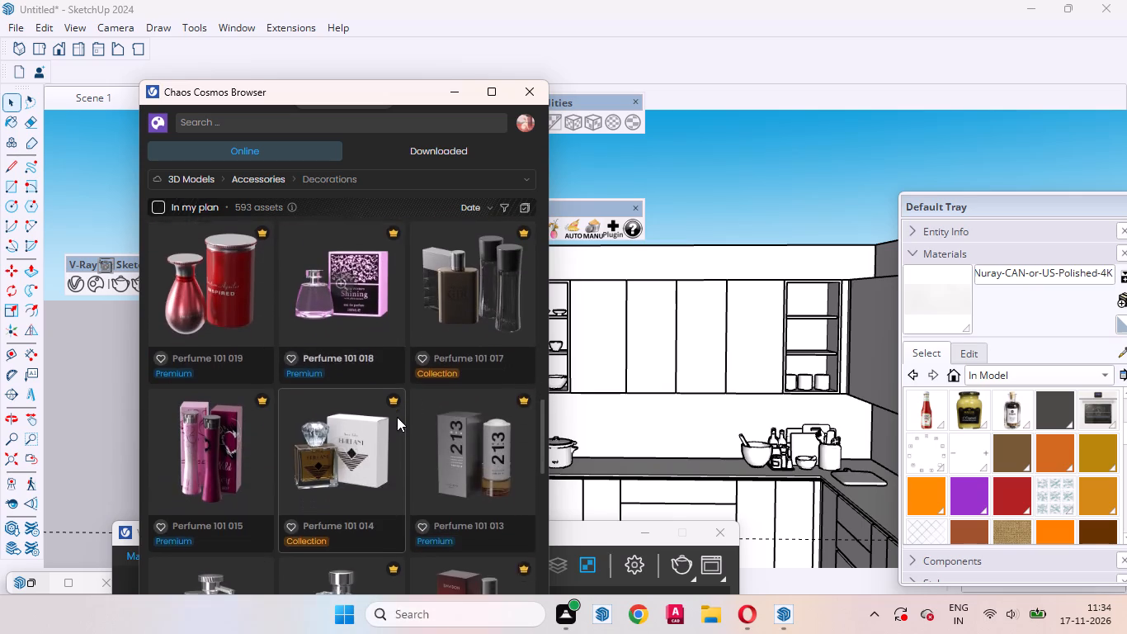
scroll(397, 417, down, 7)
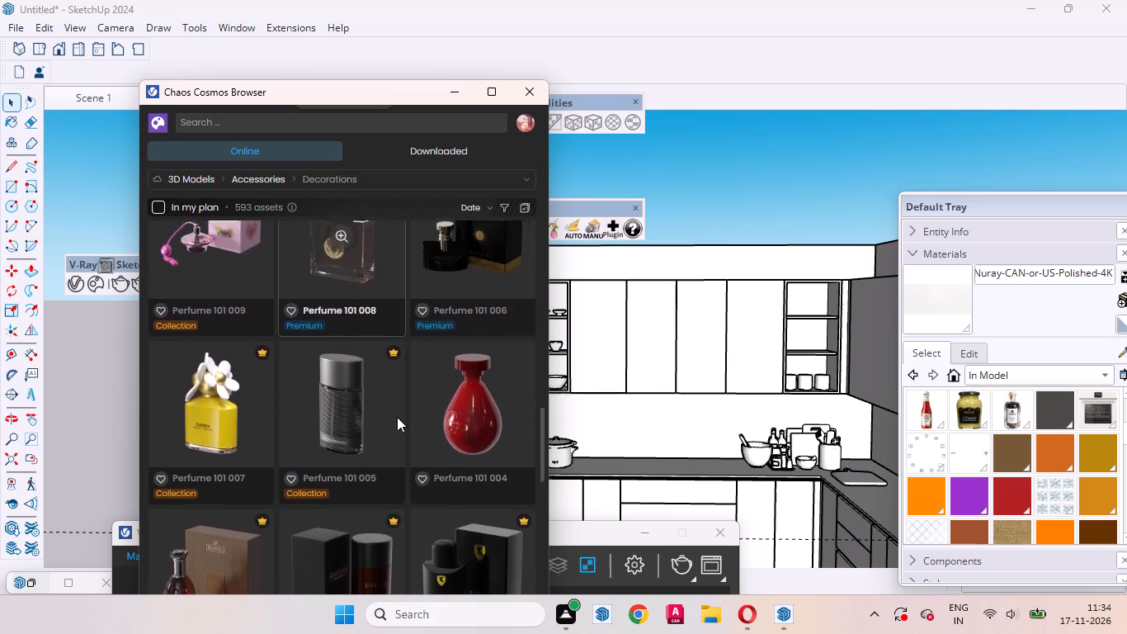
scroll(397, 417, down, 8)
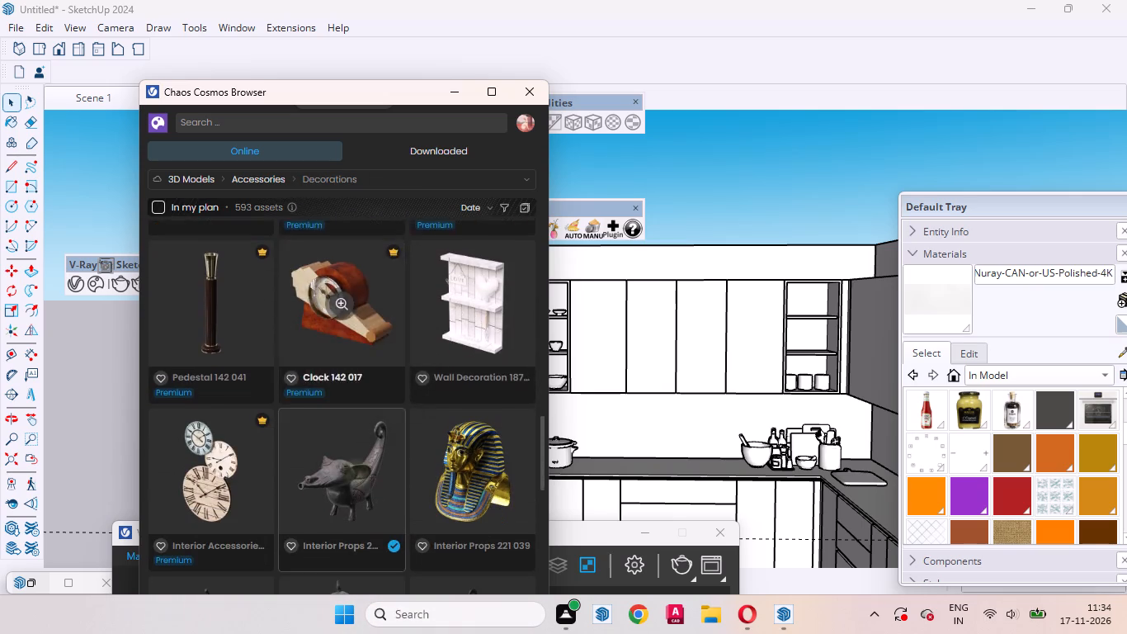
scroll(397, 417, down, 4)
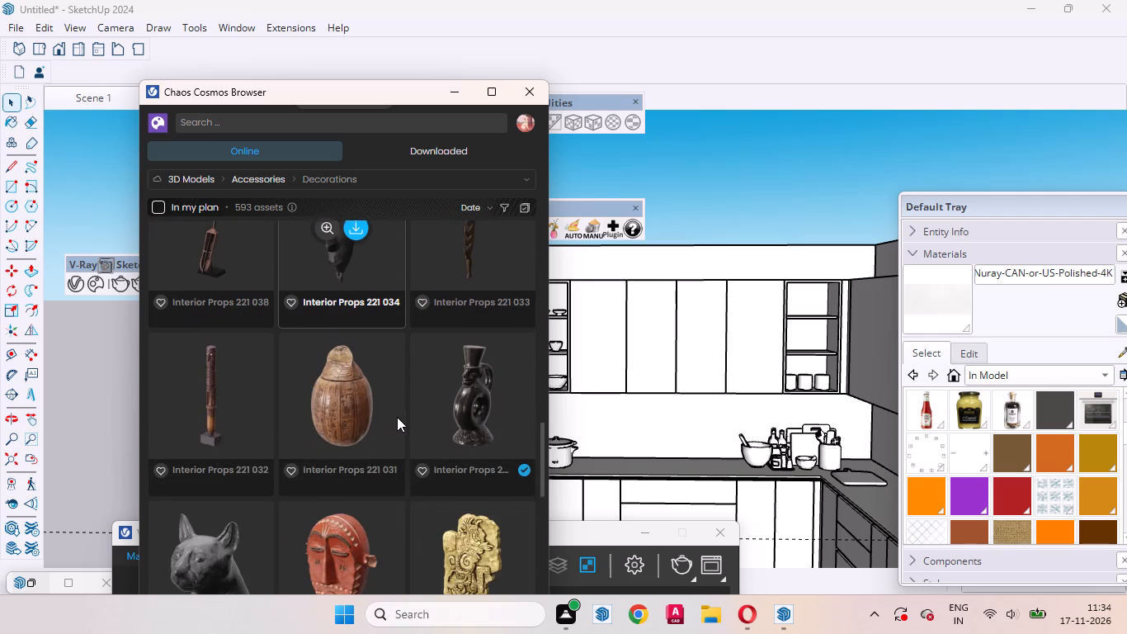
scroll(397, 417, down, 1)
scroll(397, 417, up, 1)
scroll(397, 417, down, 5)
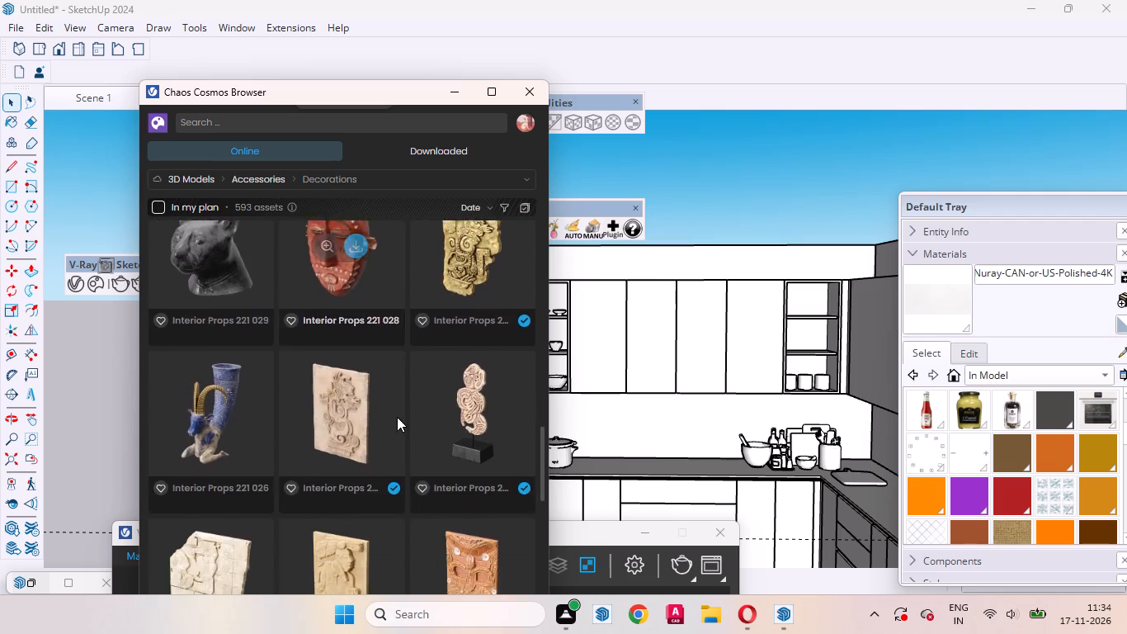
scroll(397, 417, down, 6)
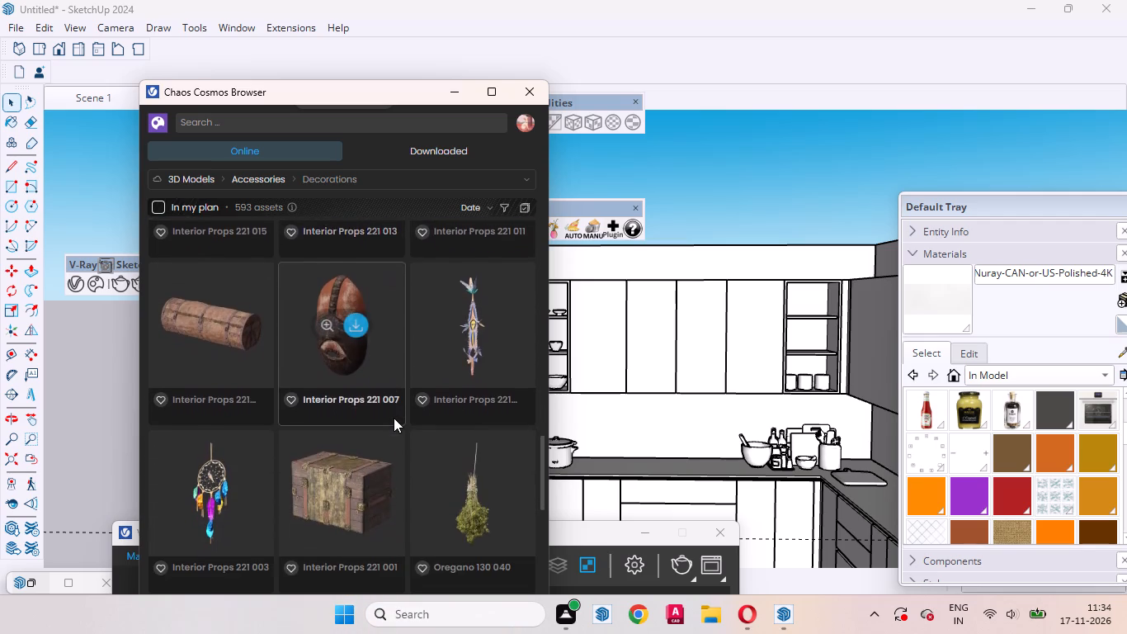
scroll(394, 418, down, 3)
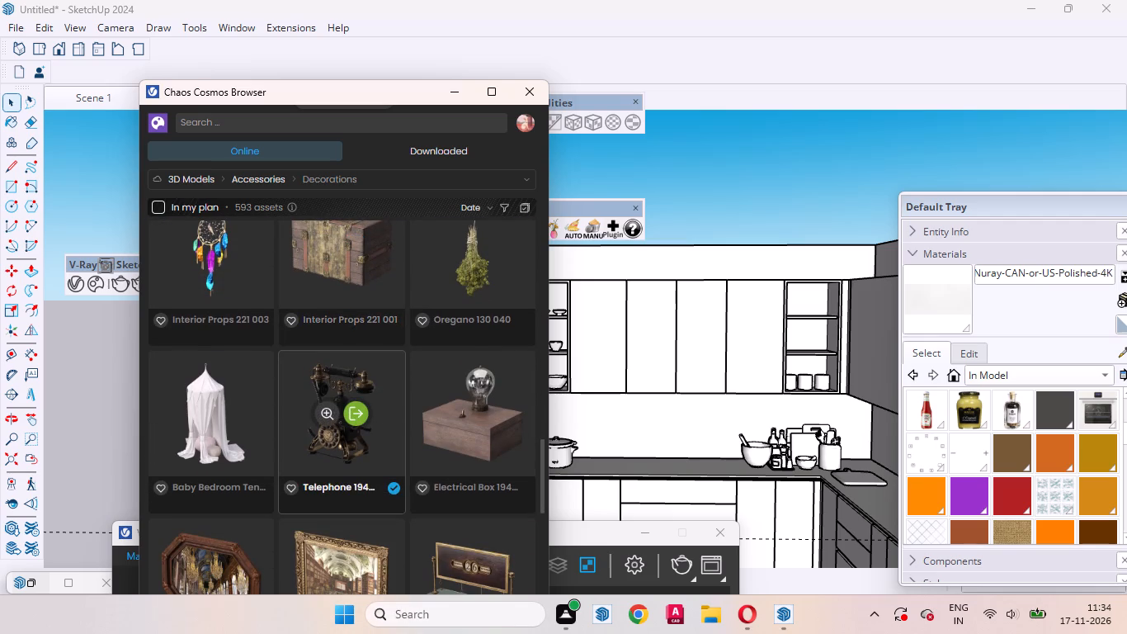
scroll(394, 418, down, 6)
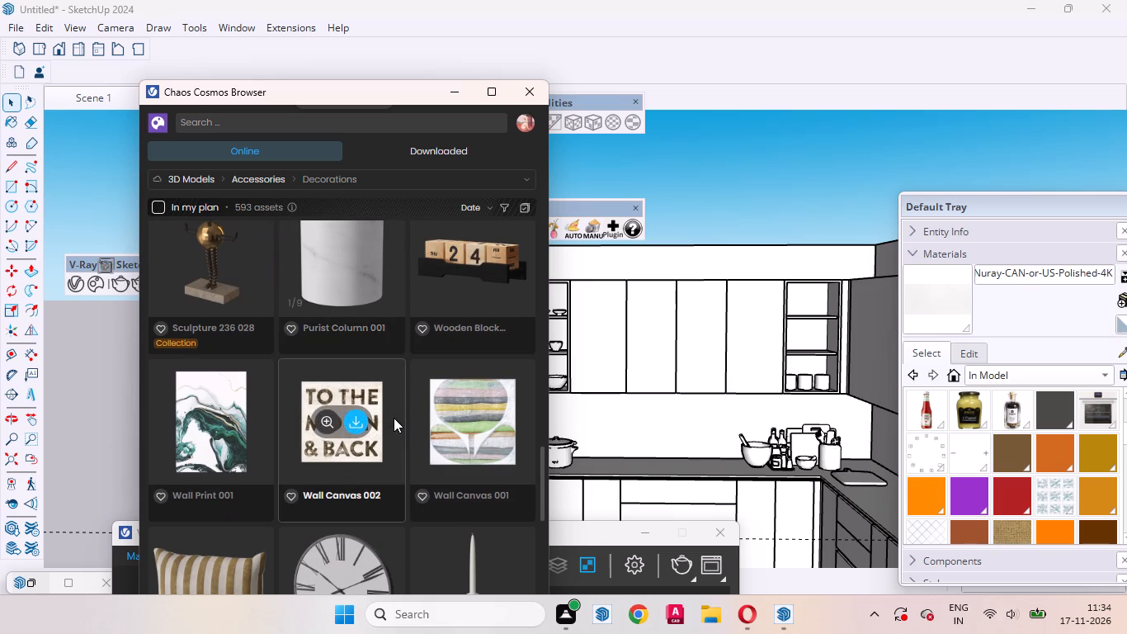
scroll(392, 419, down, 3)
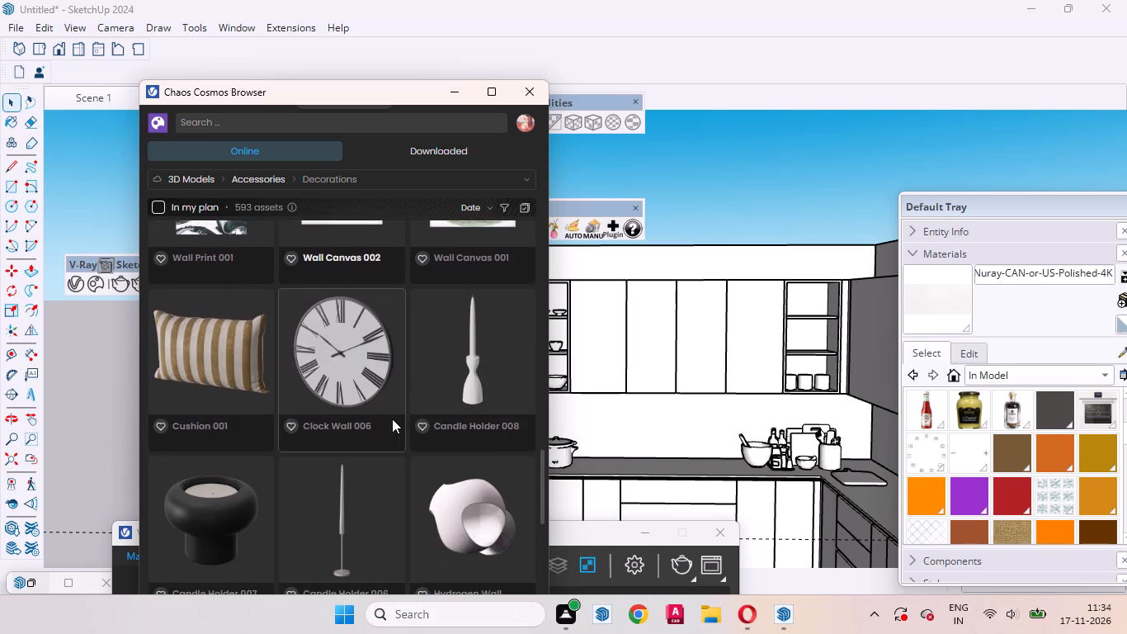
scroll(392, 419, up, 7)
scroll(366, 460, down, 2)
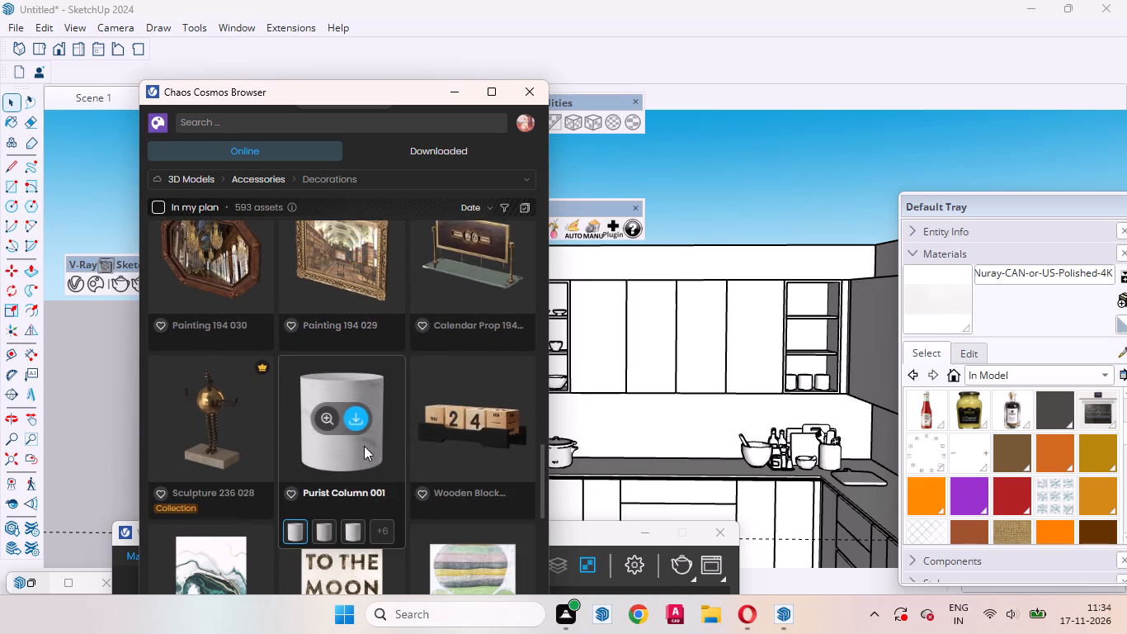
scroll(375, 455, down, 7)
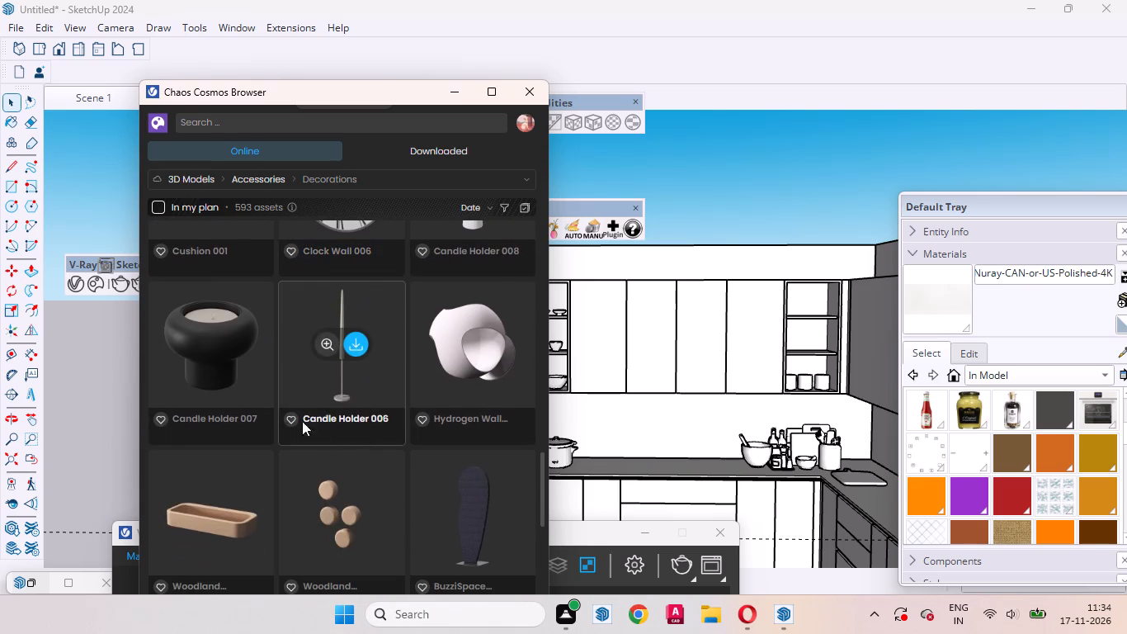
scroll(354, 417, down, 2)
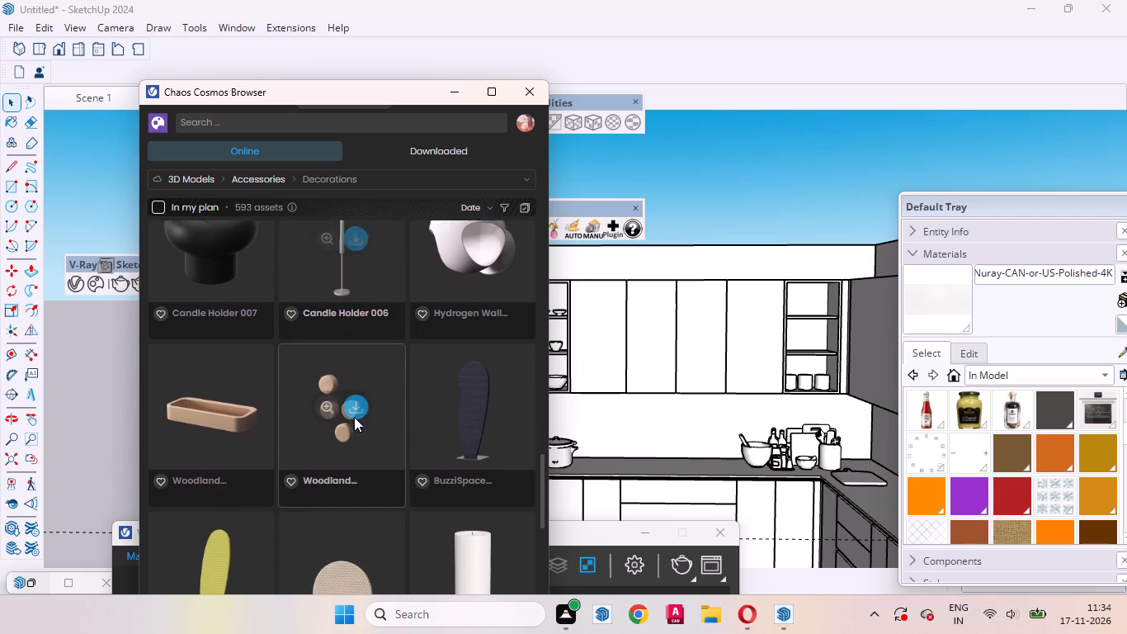
scroll(354, 417, down, 3)
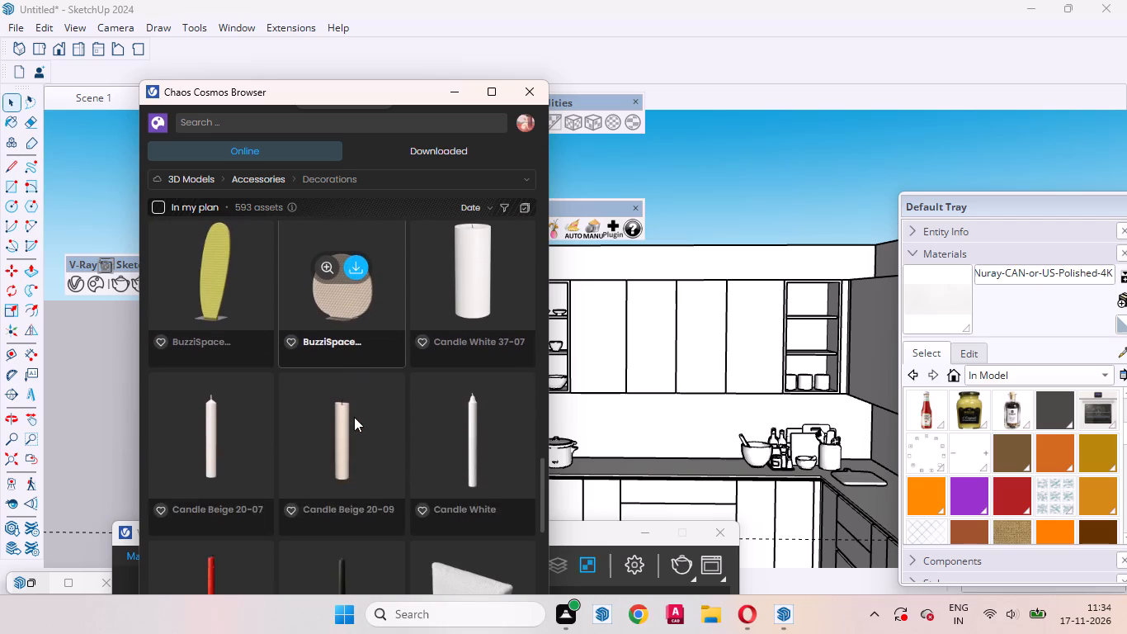
scroll(354, 417, down, 8)
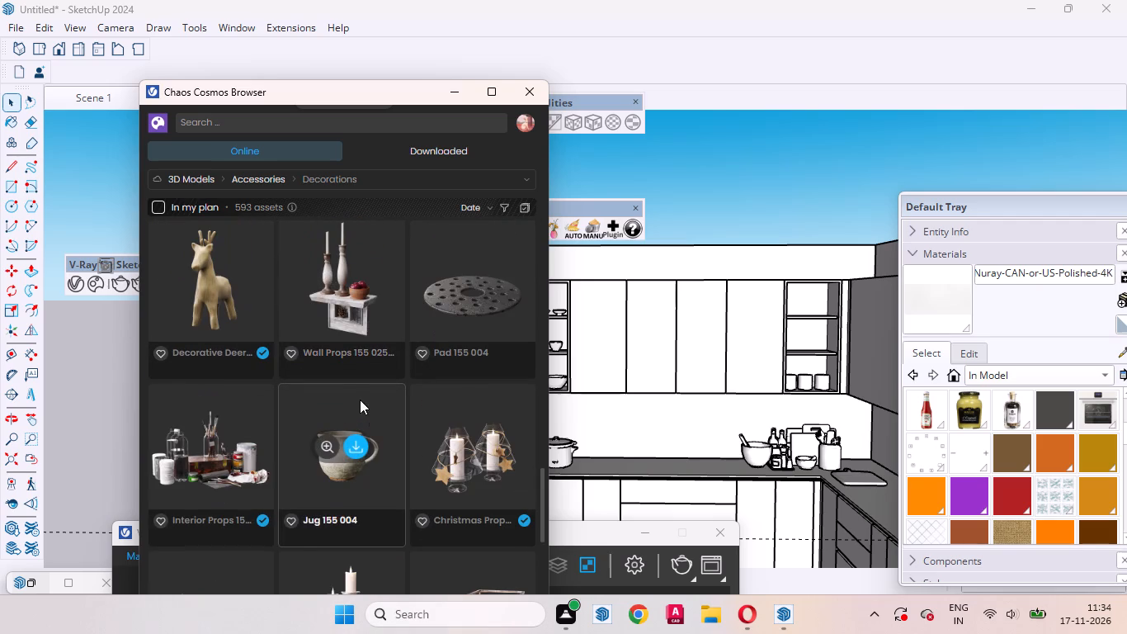
Download Jug 155 004 and place it on the shelf directly above the three canisters in the open wall unit.
click(348, 452)
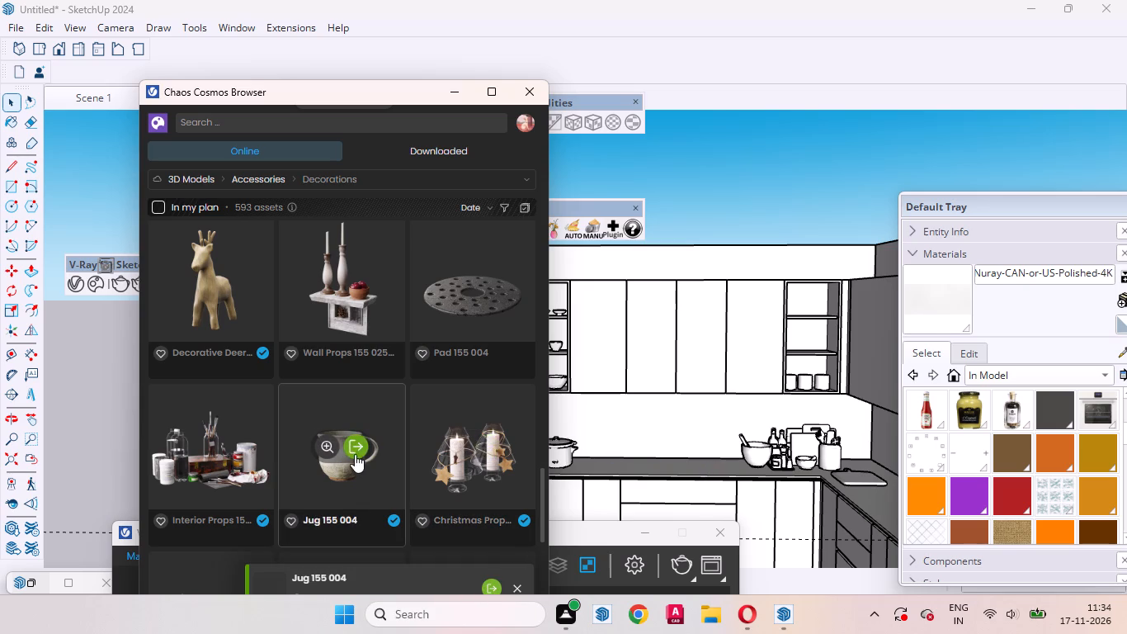
click(351, 447)
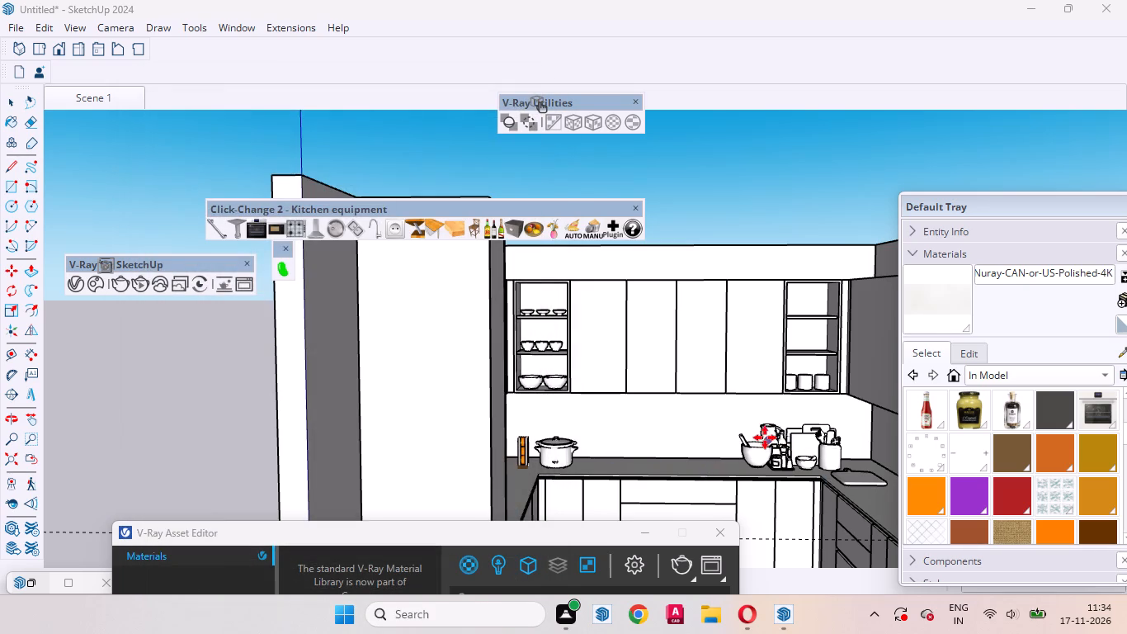
scroll(828, 403, up, 9)
scroll(808, 307, up, 1)
middle_drag(805, 328, 762, 483)
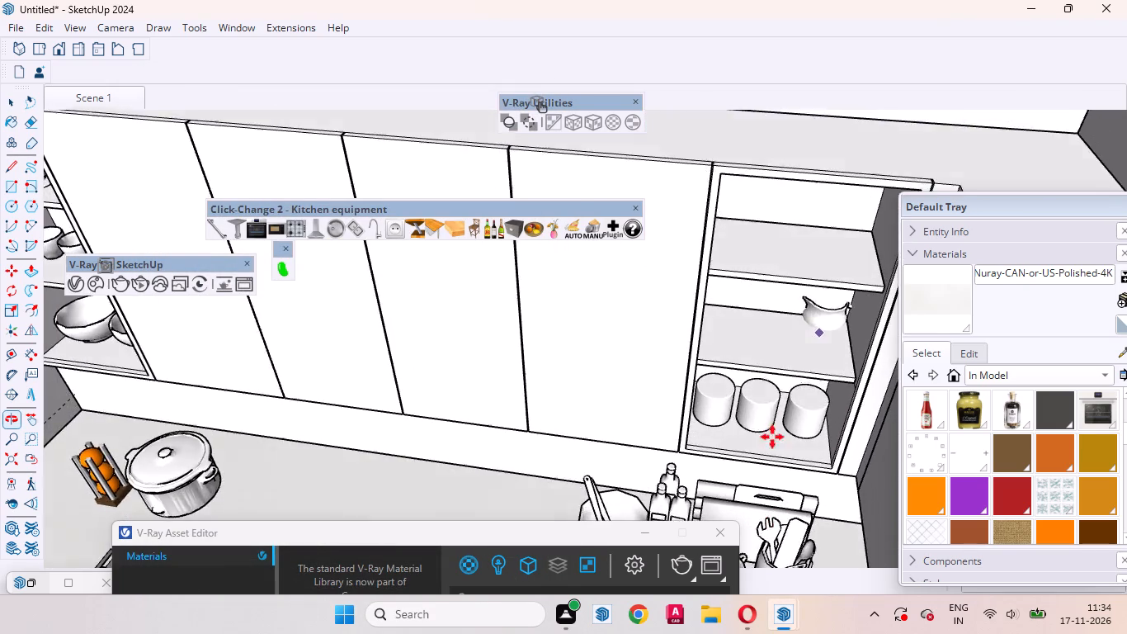
scroll(797, 350, up, 6)
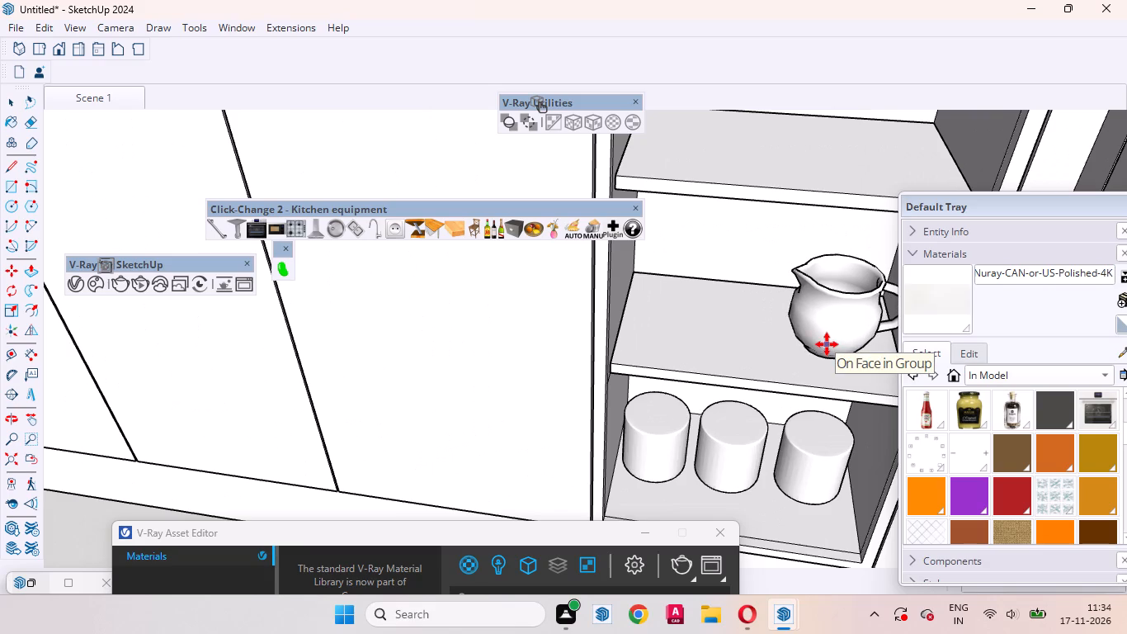
click(827, 344)
key(space)
Scale the jug down slightly and uniformly from its upper corner.
click(825, 335)
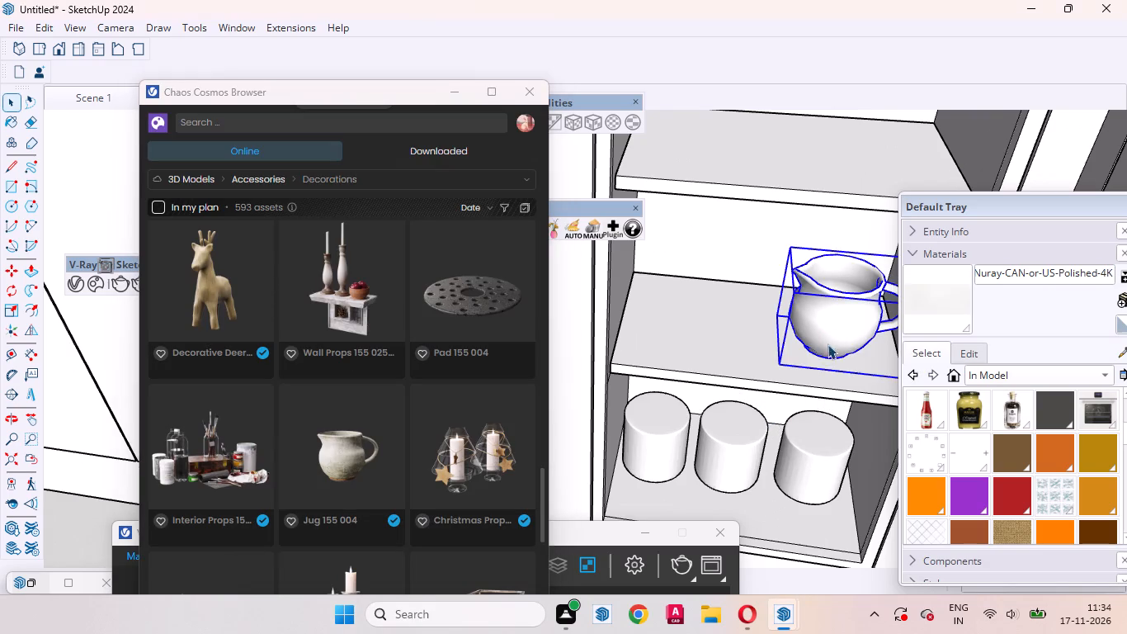
scroll(629, 353, down, 7)
middle_drag(700, 381, 688, 290)
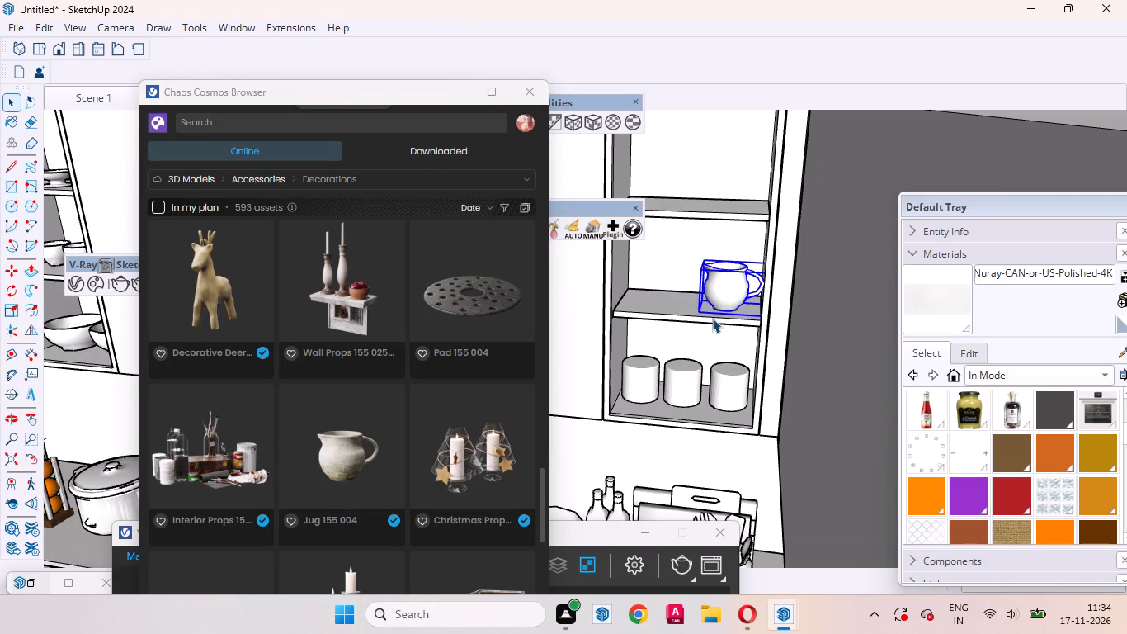
key(s)
click(763, 258)
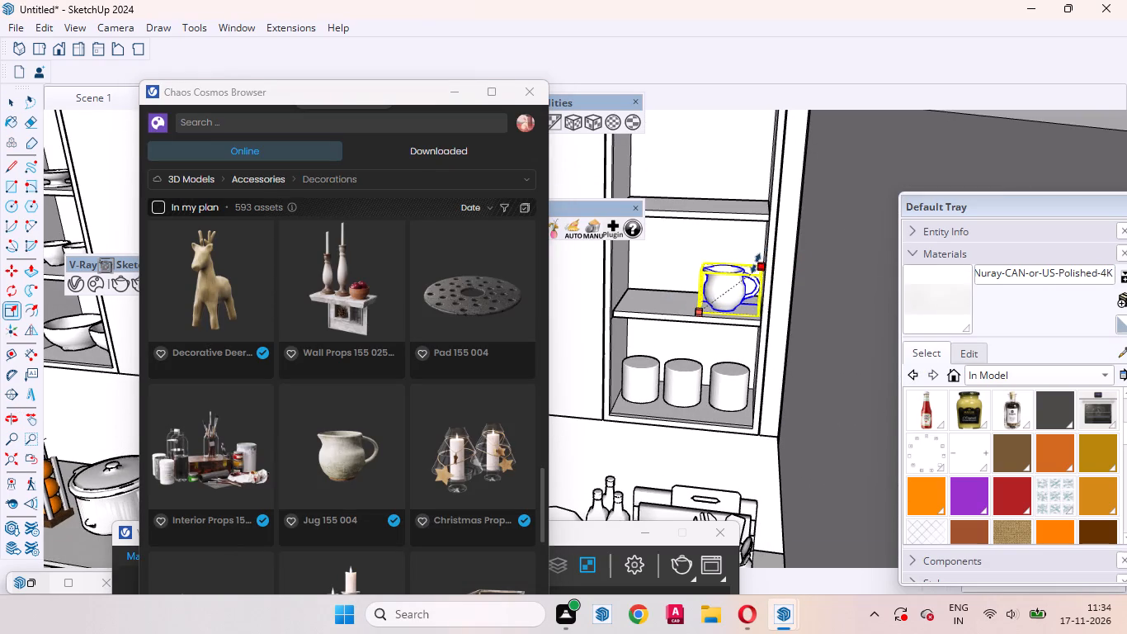
click(752, 267)
key(space)
Rotate the jug horizontally about its front base corner so its handle angles toward the back of the shelf.
scroll(694, 297, up, 6)
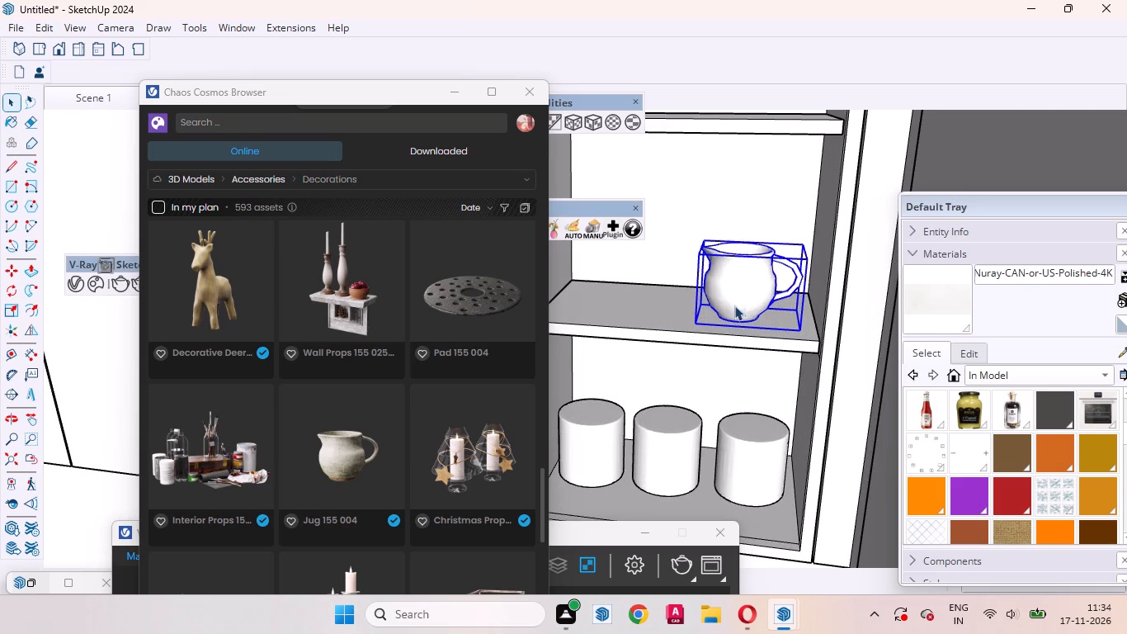
middle_drag(735, 324, 743, 406)
scroll(674, 329, down, 2)
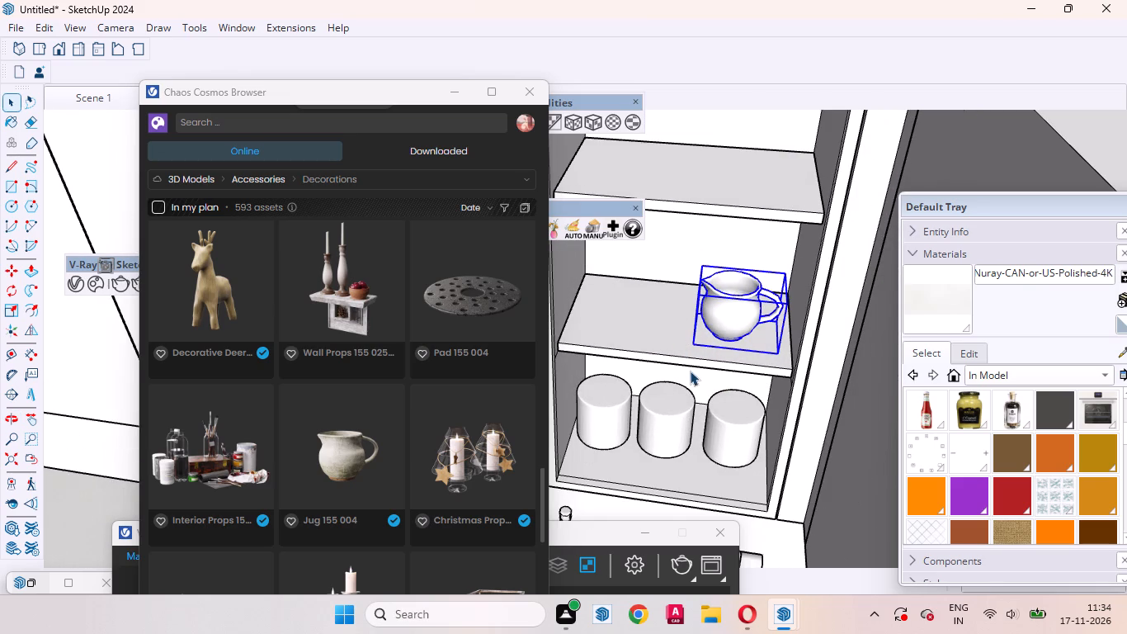
key(q)
click(696, 348)
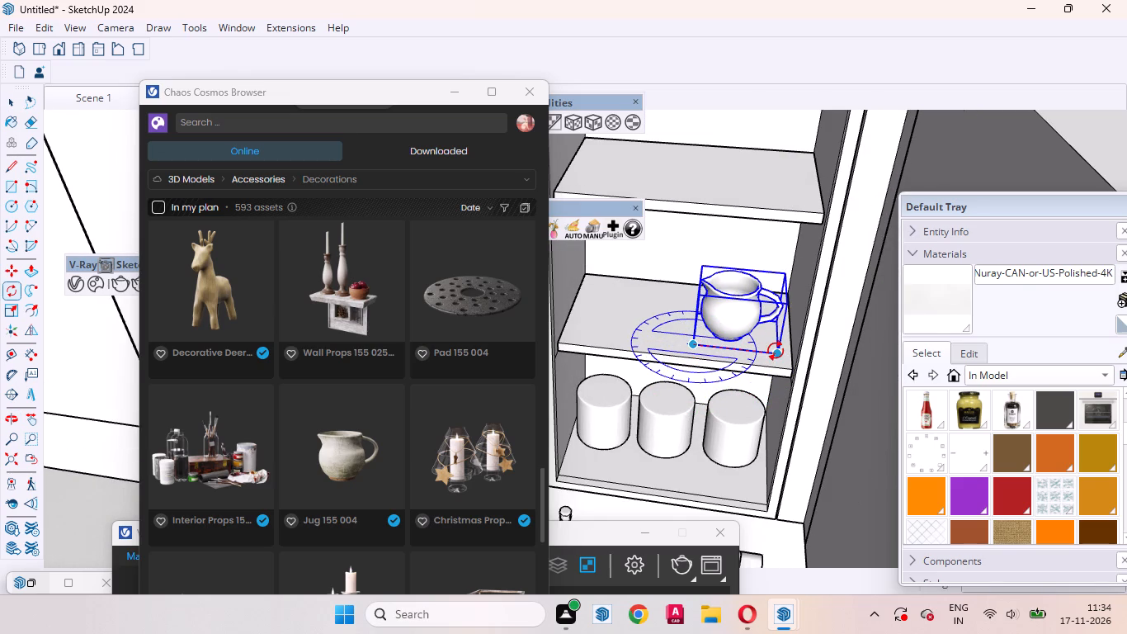
click(776, 351)
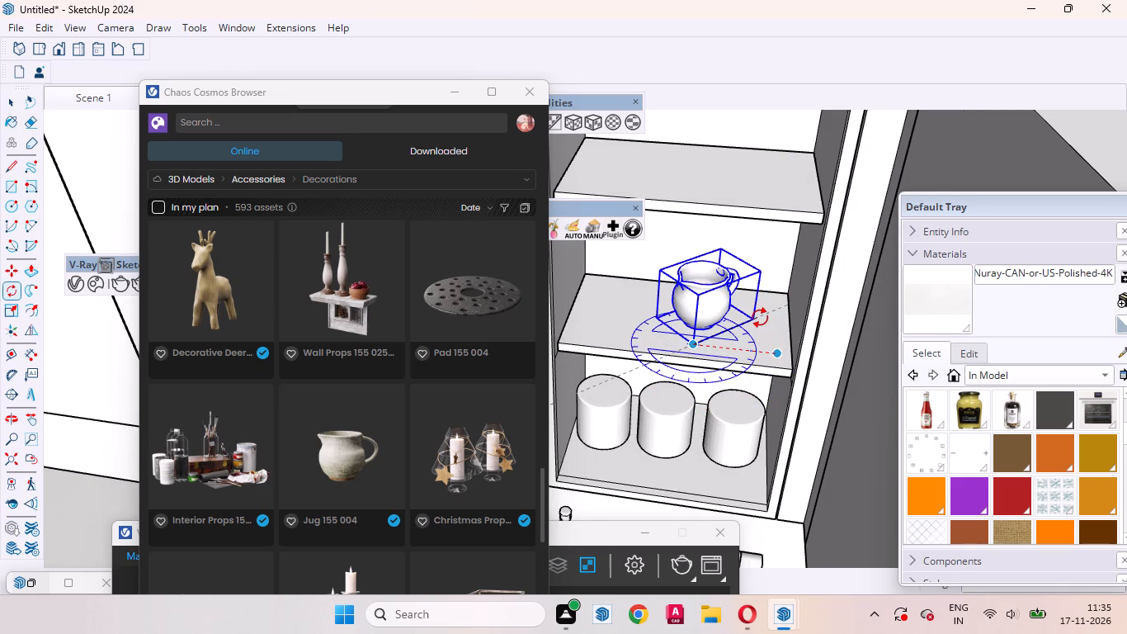
click(760, 318)
key(space)
Move the jug along its shelf to the right end, above the last of the three canisters.
key(m)
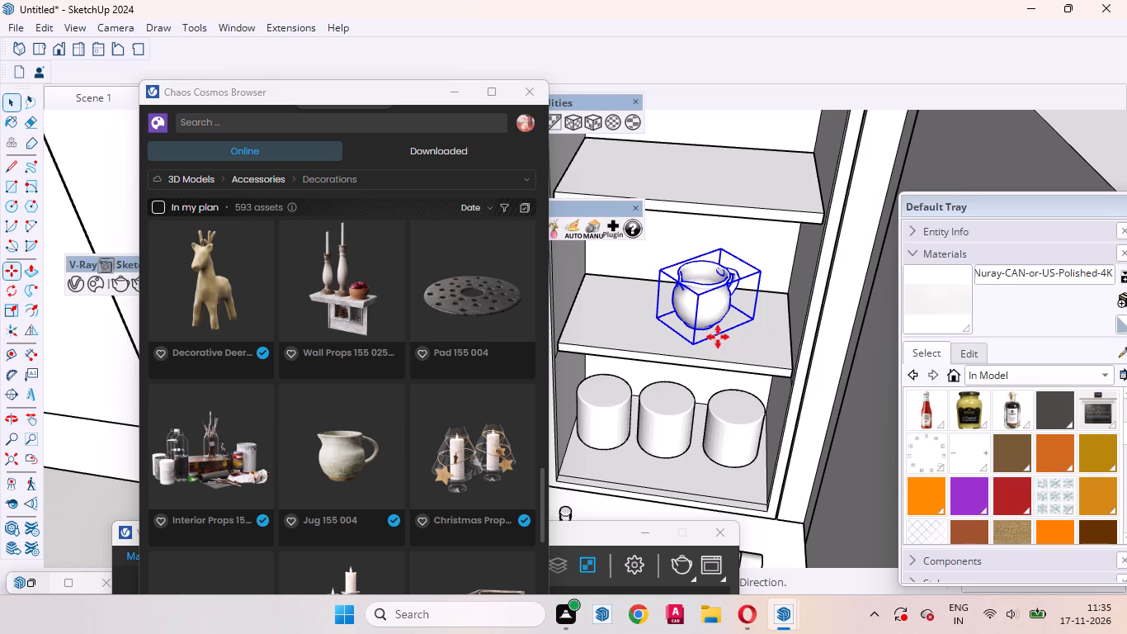
click(718, 349)
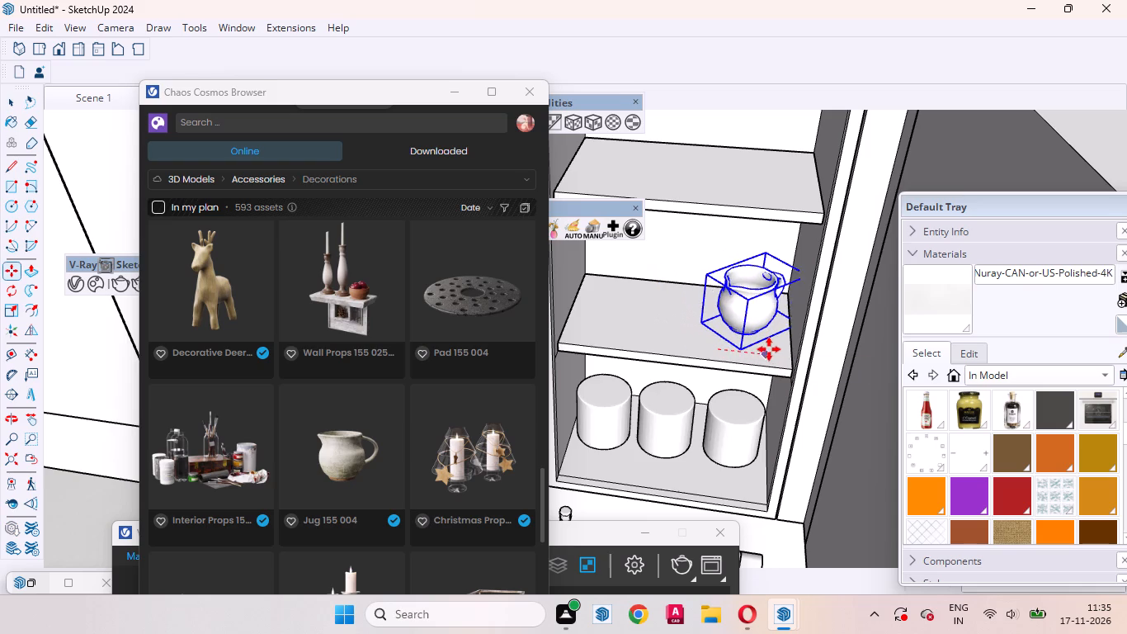
click(774, 349)
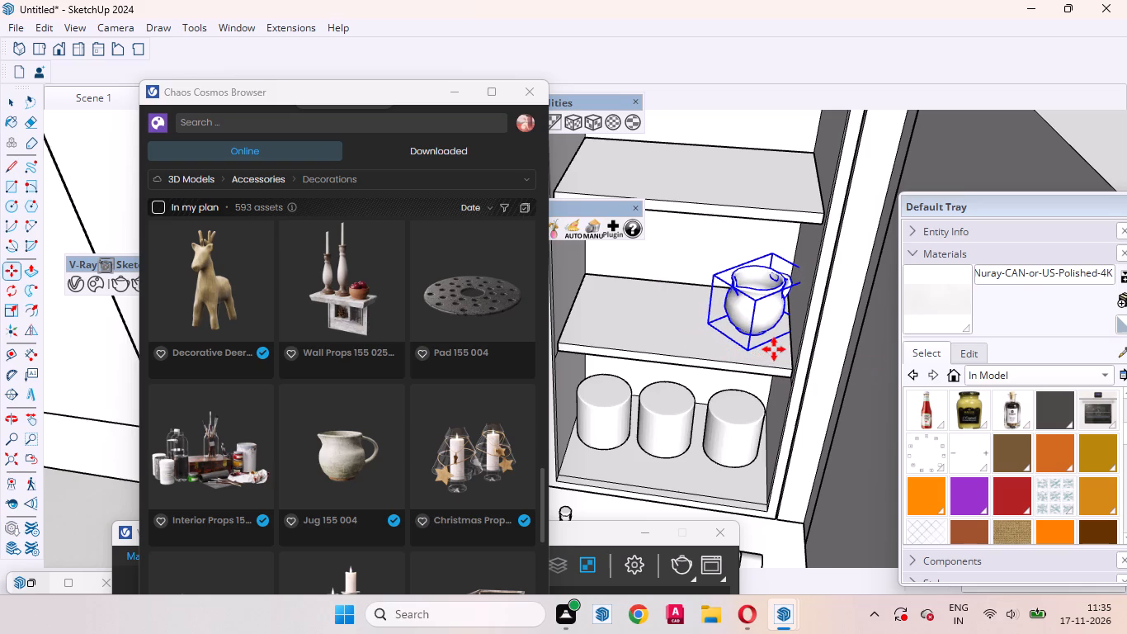
Copy the jug along the shelf and array the copy *2 to make an evenly spaced row of three jugs.
key(m)
click(774, 349)
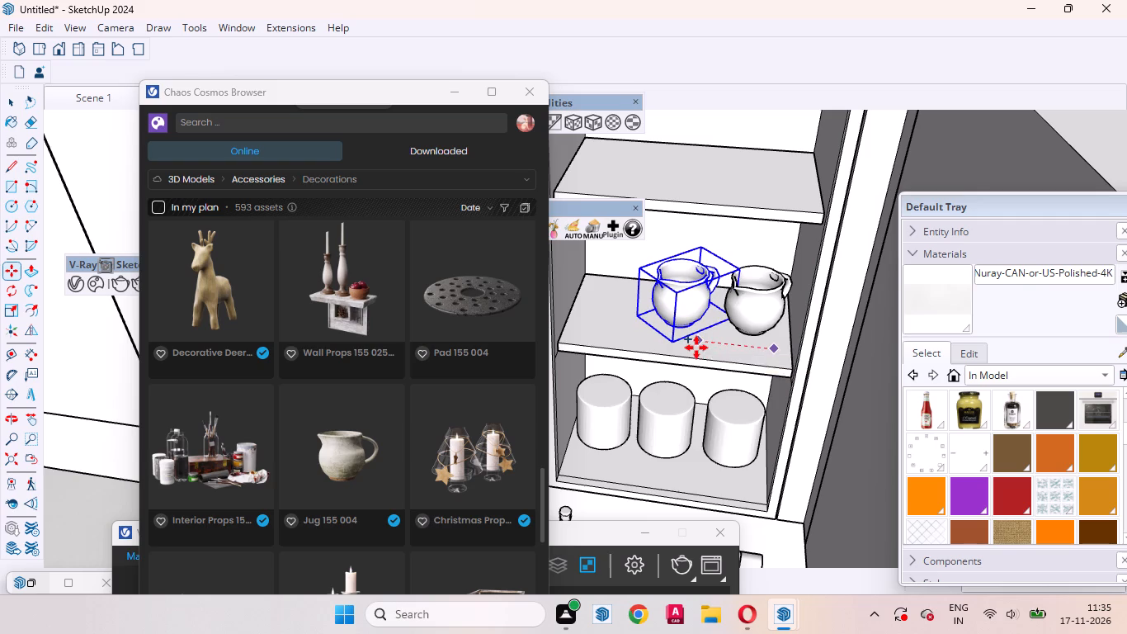
click(696, 348)
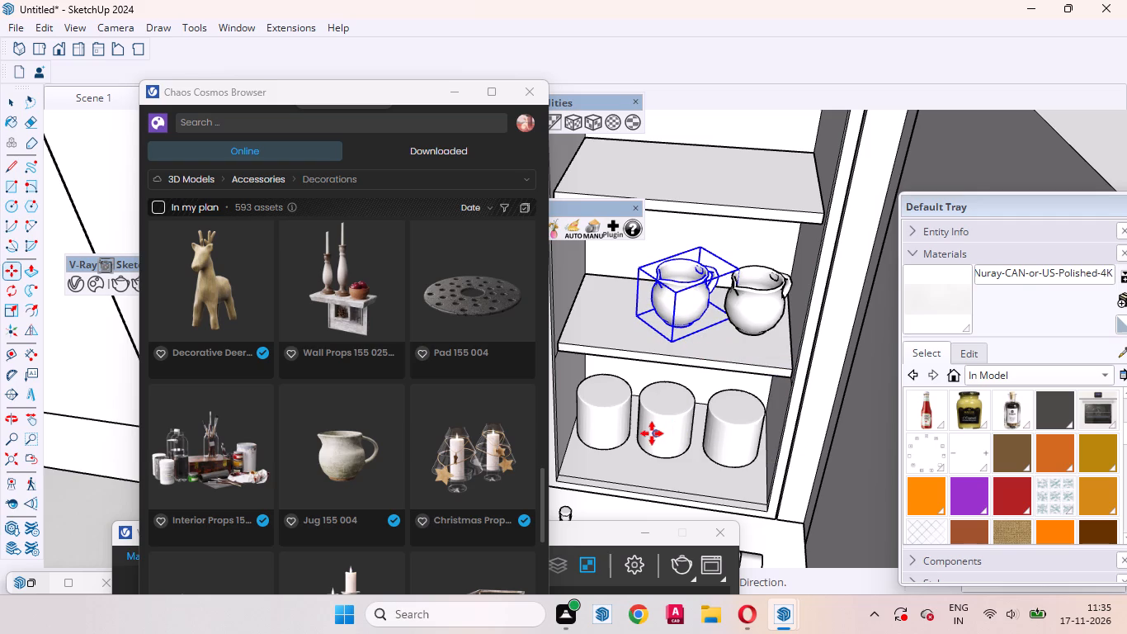
key(shift+asterisk)
key(2)
key(Return)
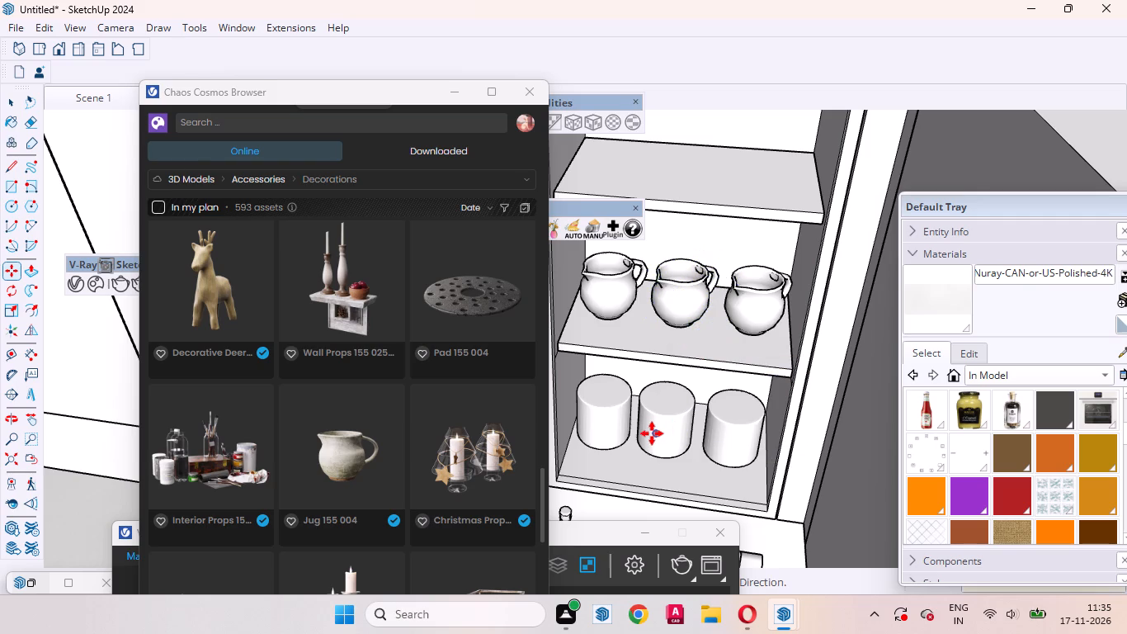
key(space)
Download Jar 134 013 from the online Decorations models and place it at the right end of the shelf above the jugs.
scroll(634, 341, down, 6)
middle_drag(630, 356, 637, 252)
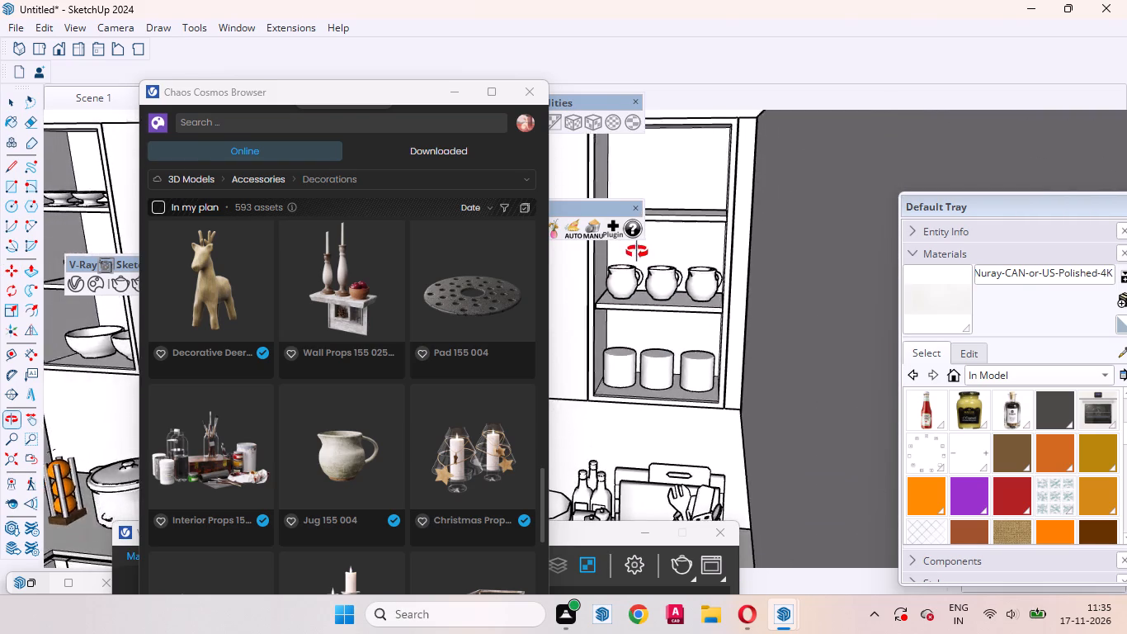
middle_drag(637, 252, 694, 351)
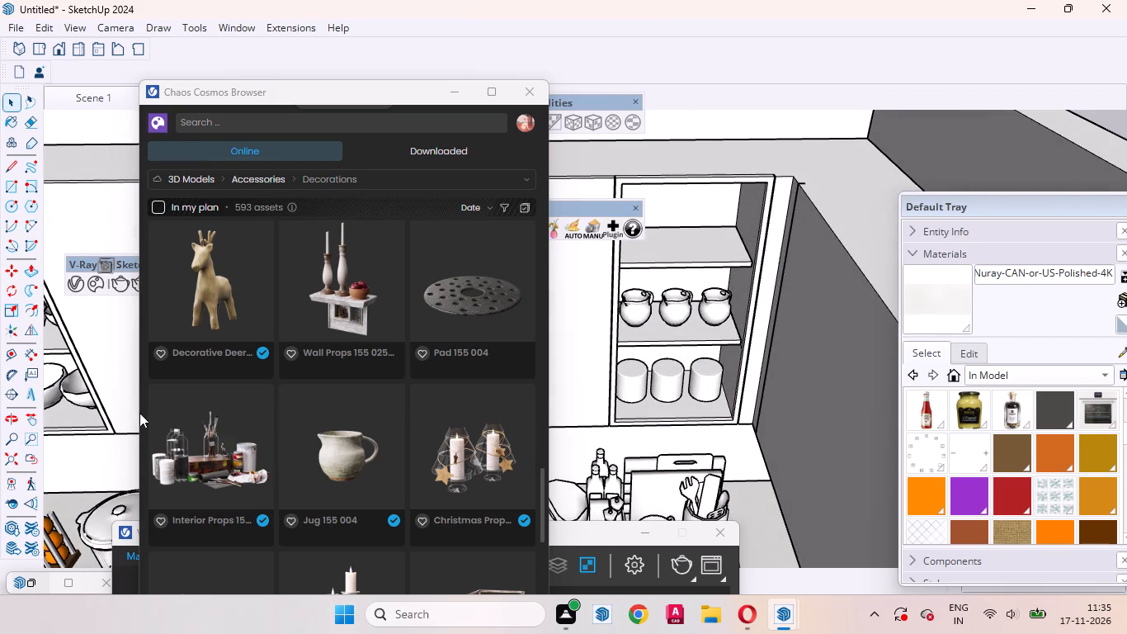
scroll(316, 411, down, 7)
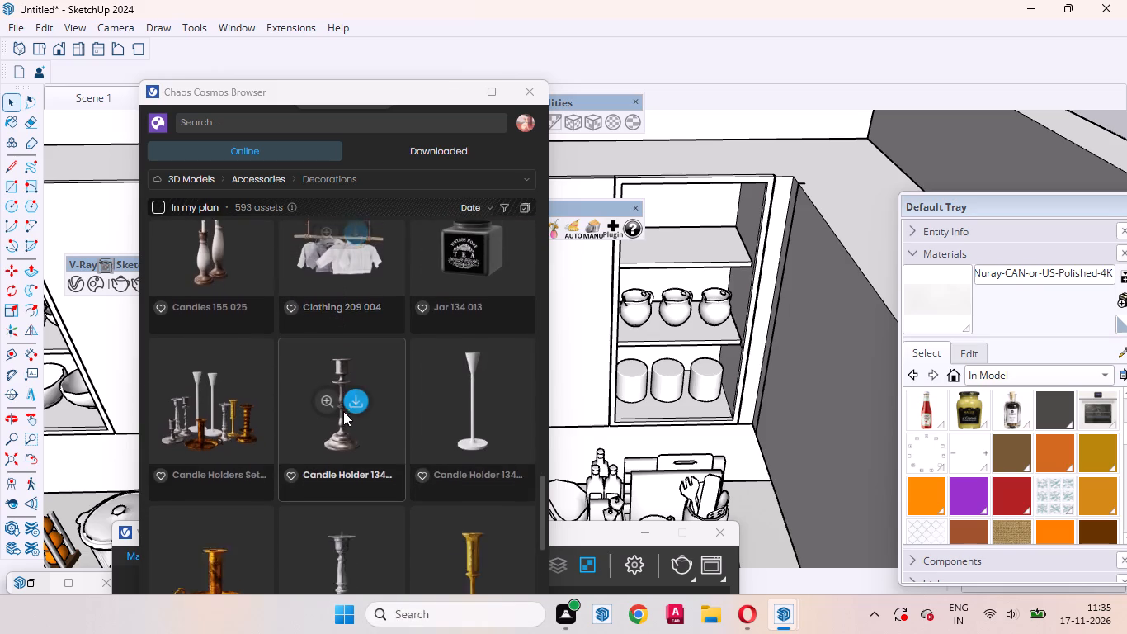
scroll(343, 411, down, 1)
scroll(376, 414, up, 2)
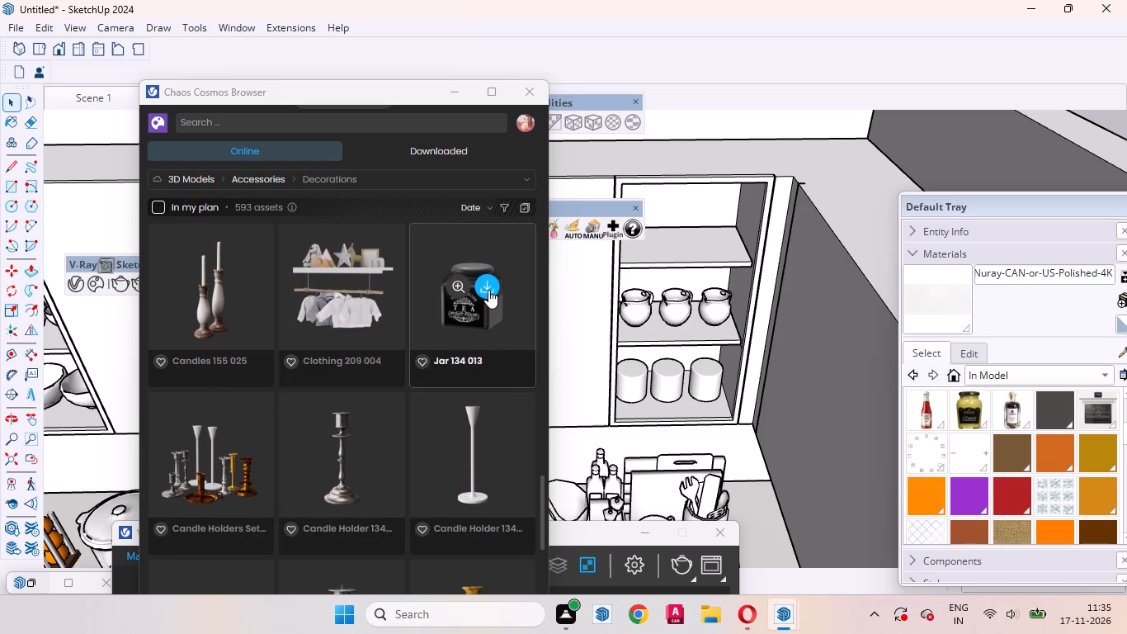
click(484, 282)
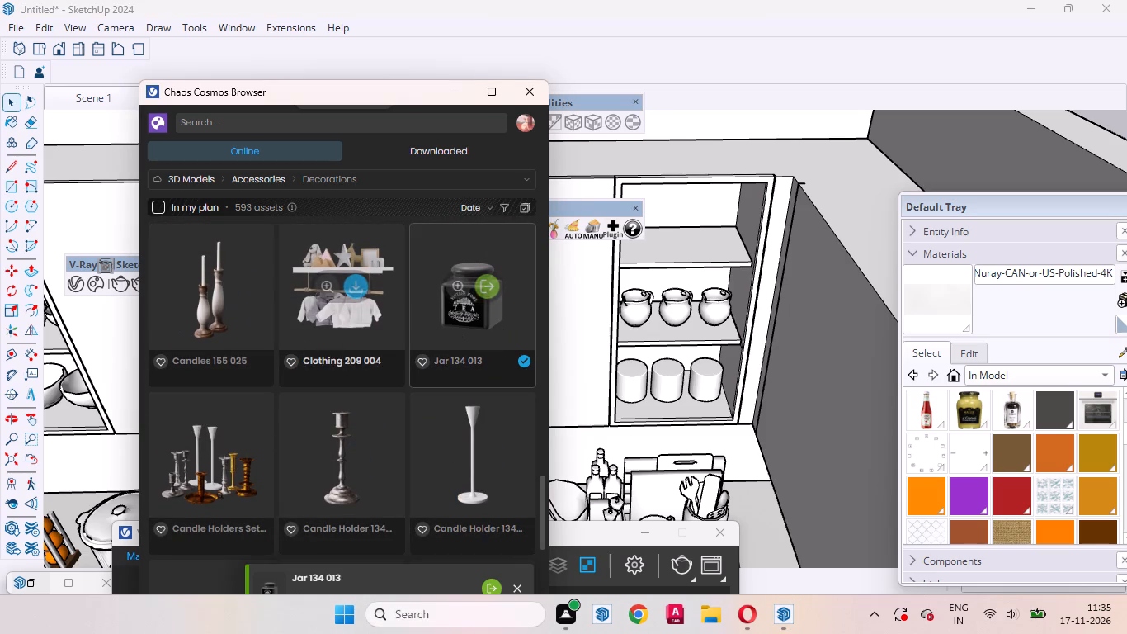
click(488, 286)
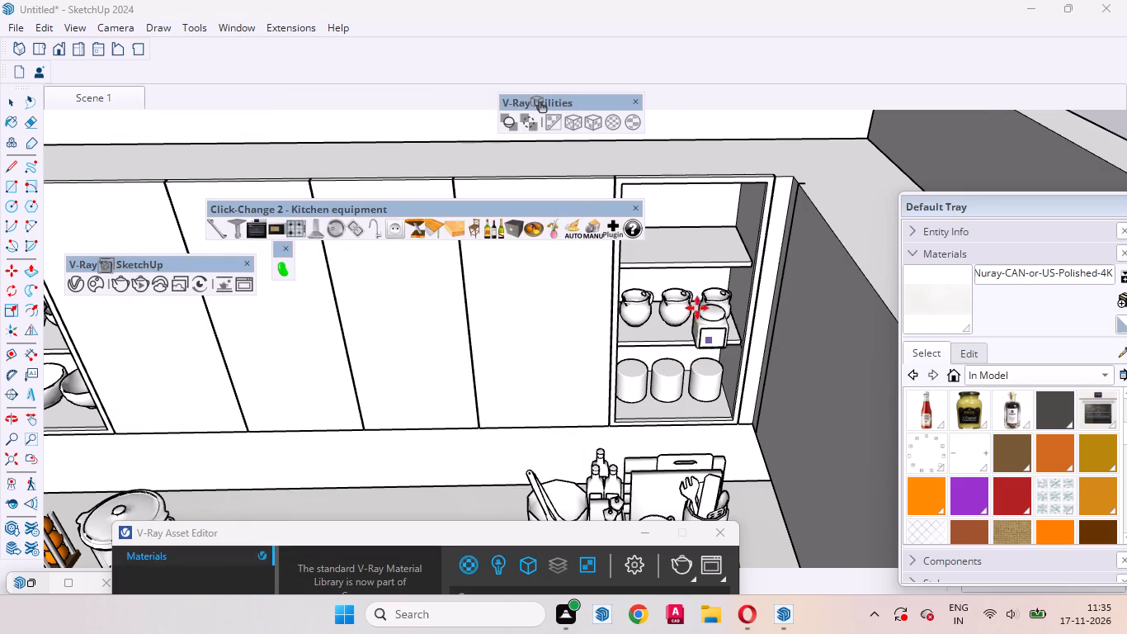
scroll(722, 244, up, 11)
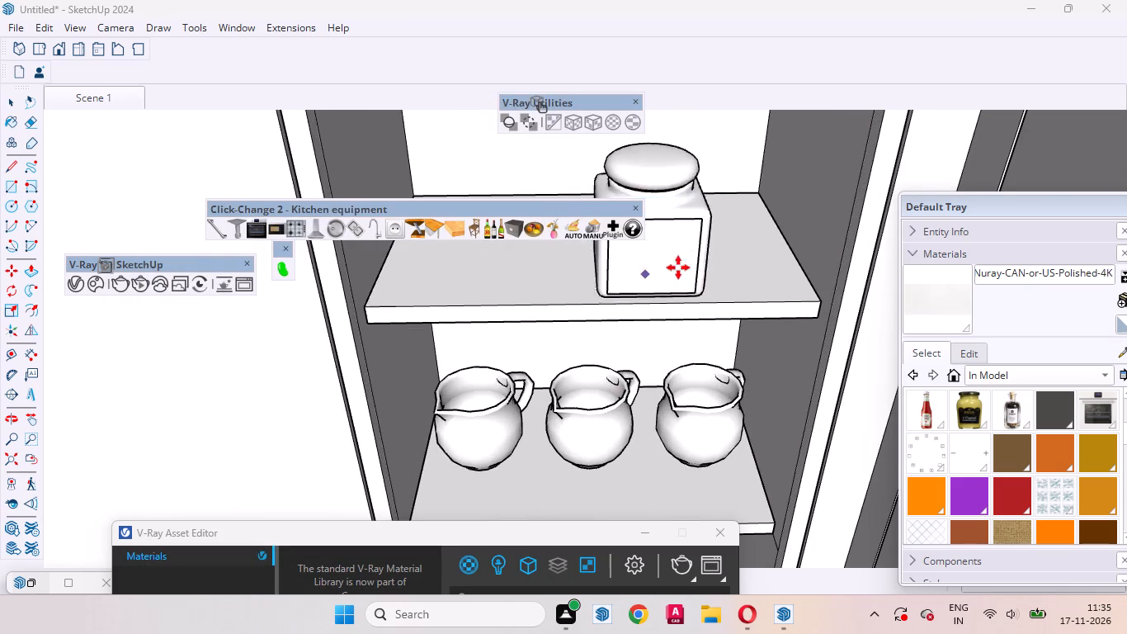
click(714, 248)
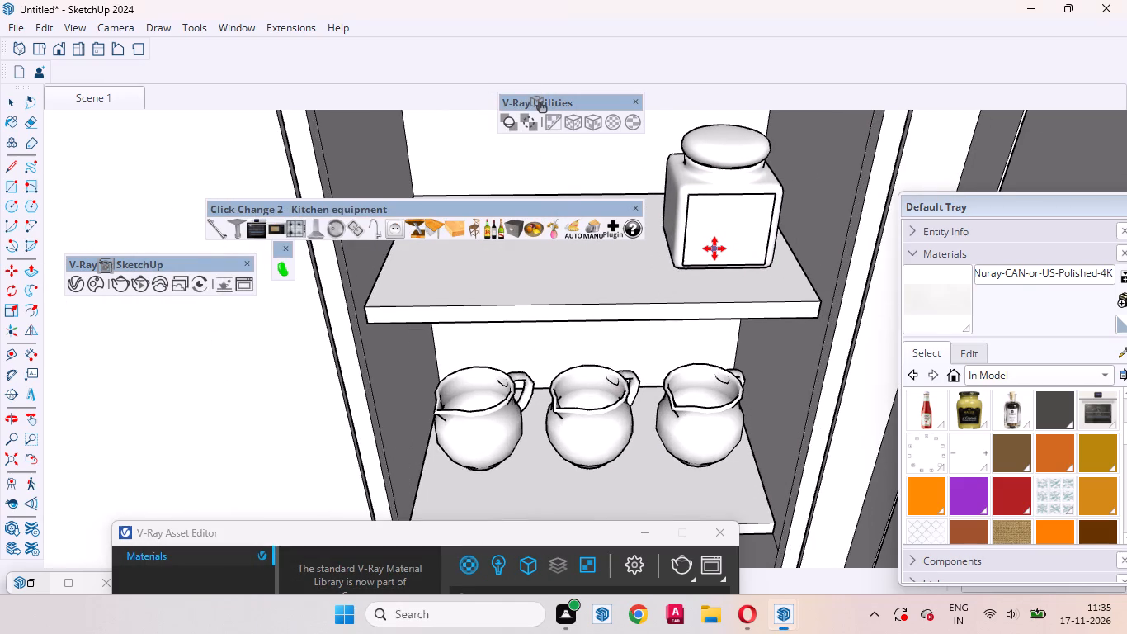
key(space)
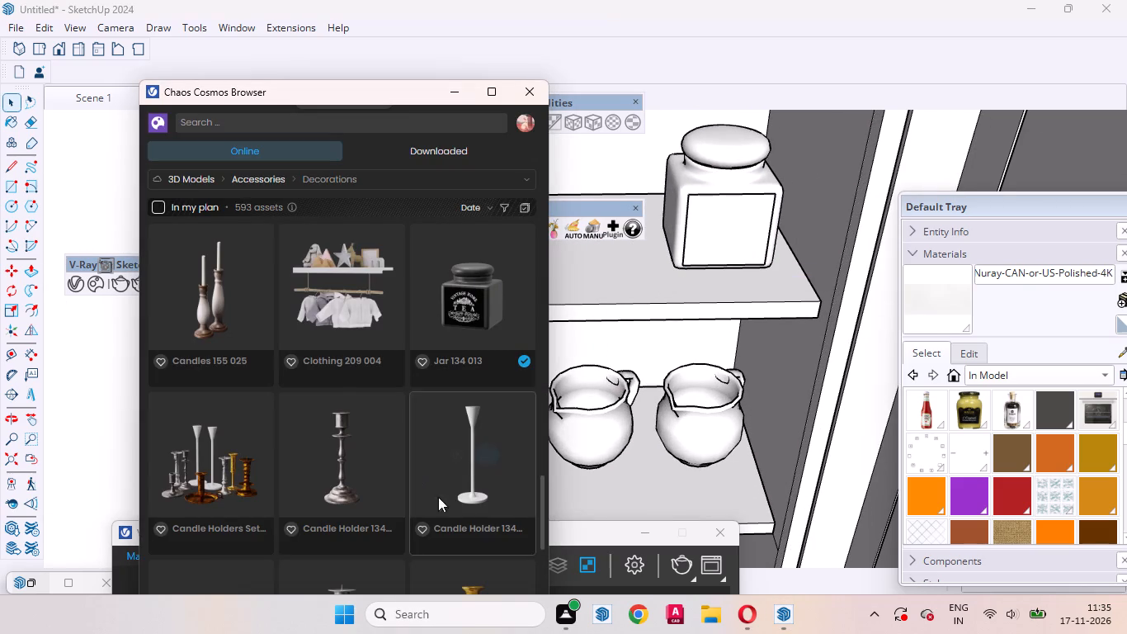
Browse the online Cosmos Decorations models for another small container or candle to decorate the kitchen.
scroll(441, 405, down, 7)
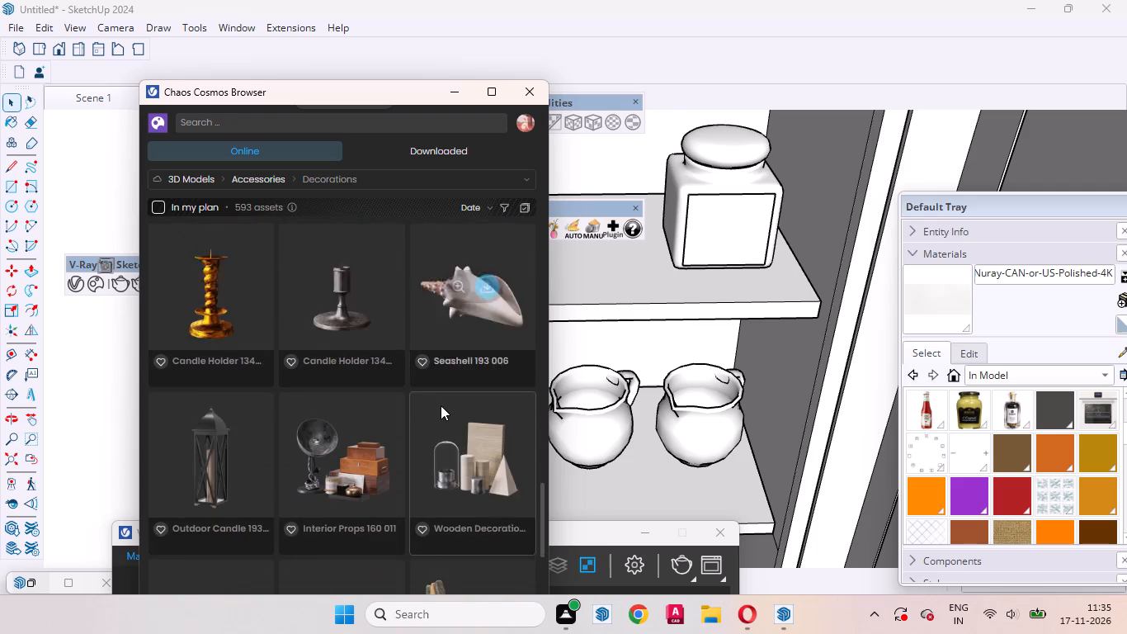
scroll(441, 405, down, 1)
scroll(441, 405, up, 2)
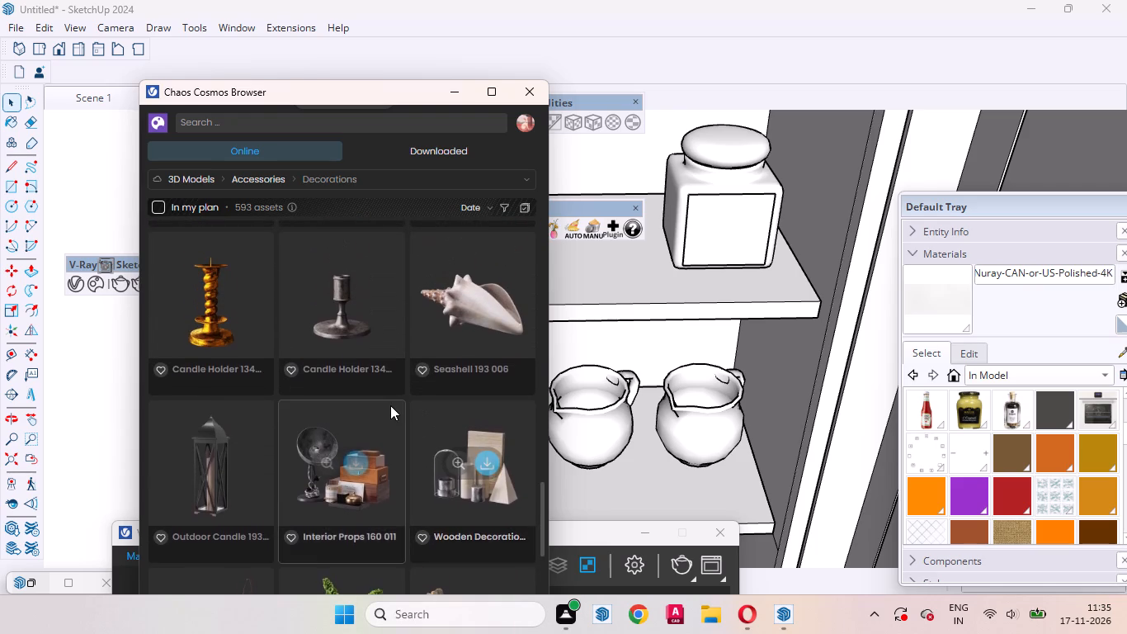
scroll(390, 405, up, 2)
scroll(390, 405, down, 5)
scroll(310, 399, up, 1)
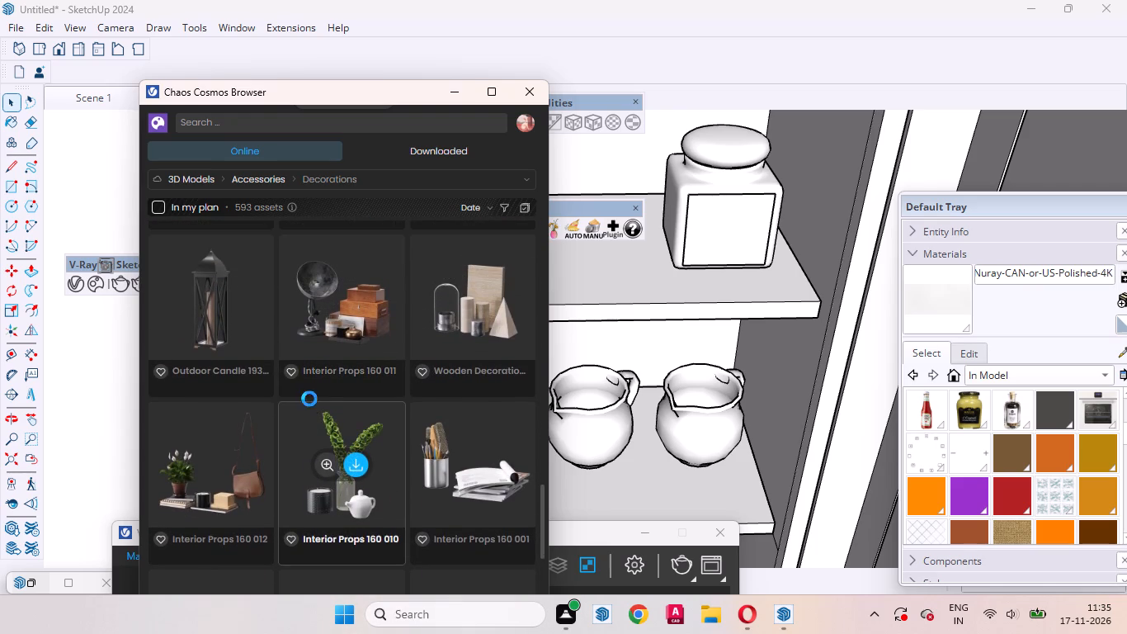
scroll(309, 404, down, 5)
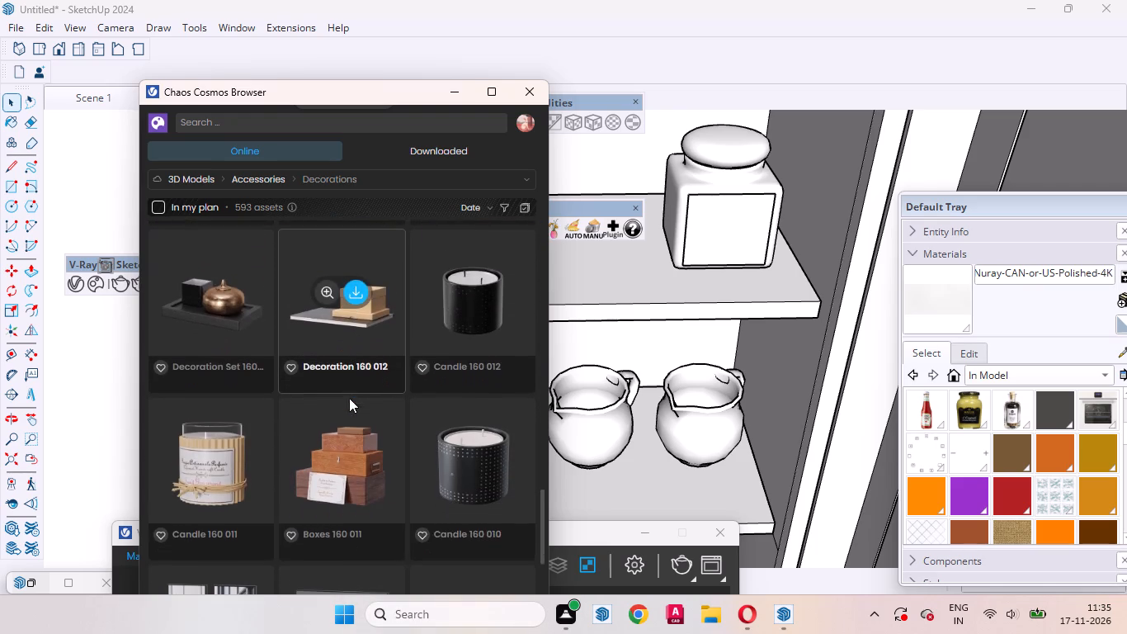
scroll(349, 398, down, 2)
scroll(349, 398, up, 1)
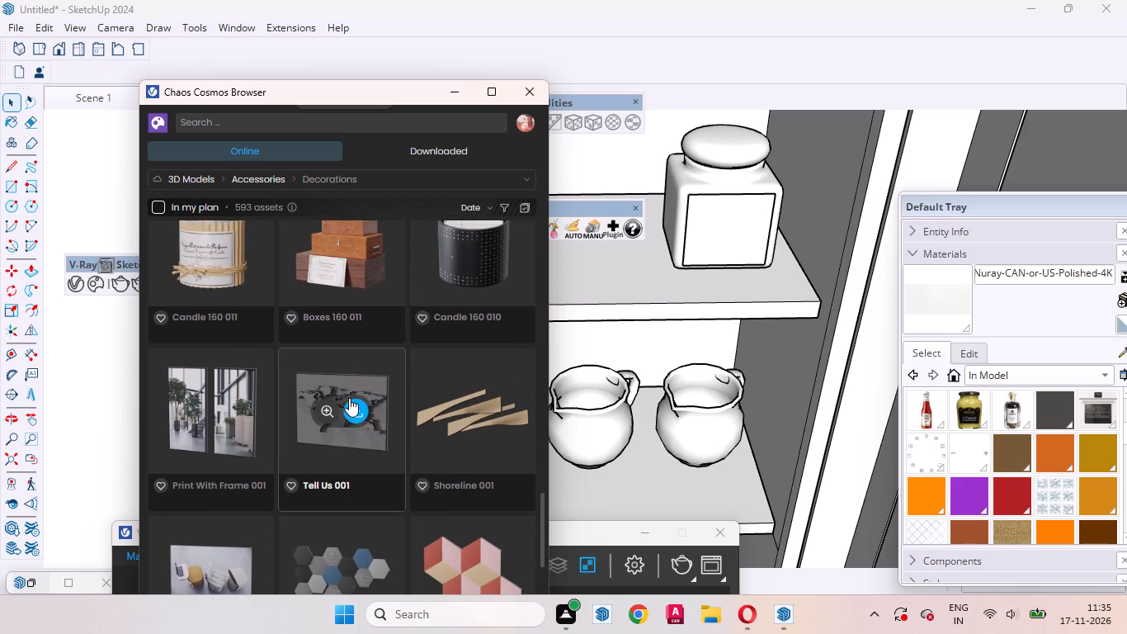
scroll(400, 390, down, 1)
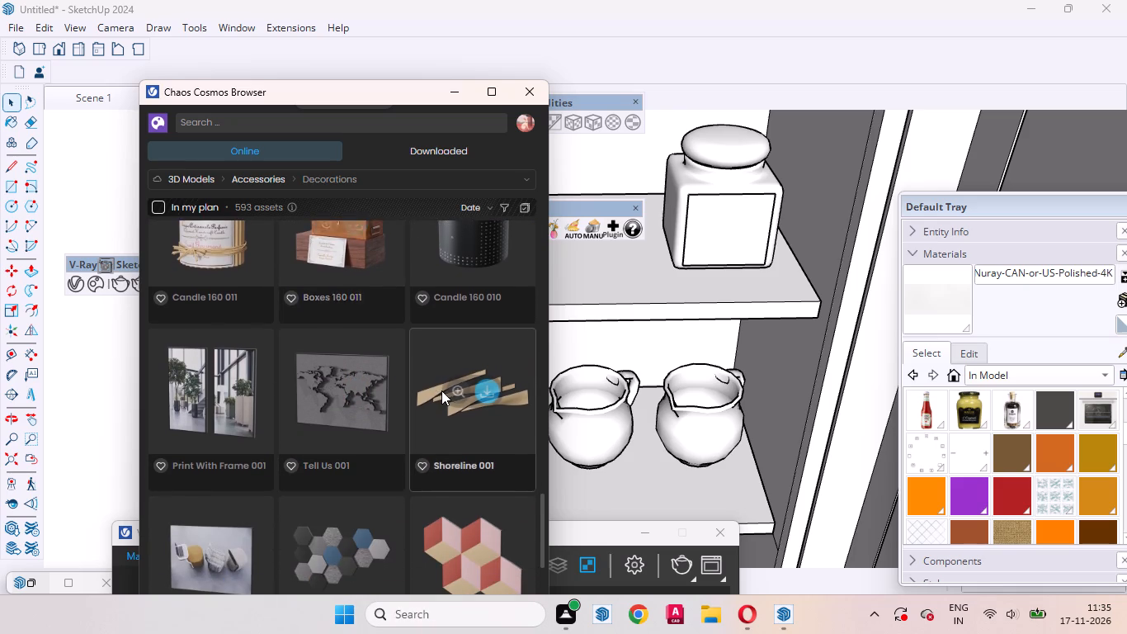
scroll(441, 390, down, 1)
scroll(442, 390, up, 1)
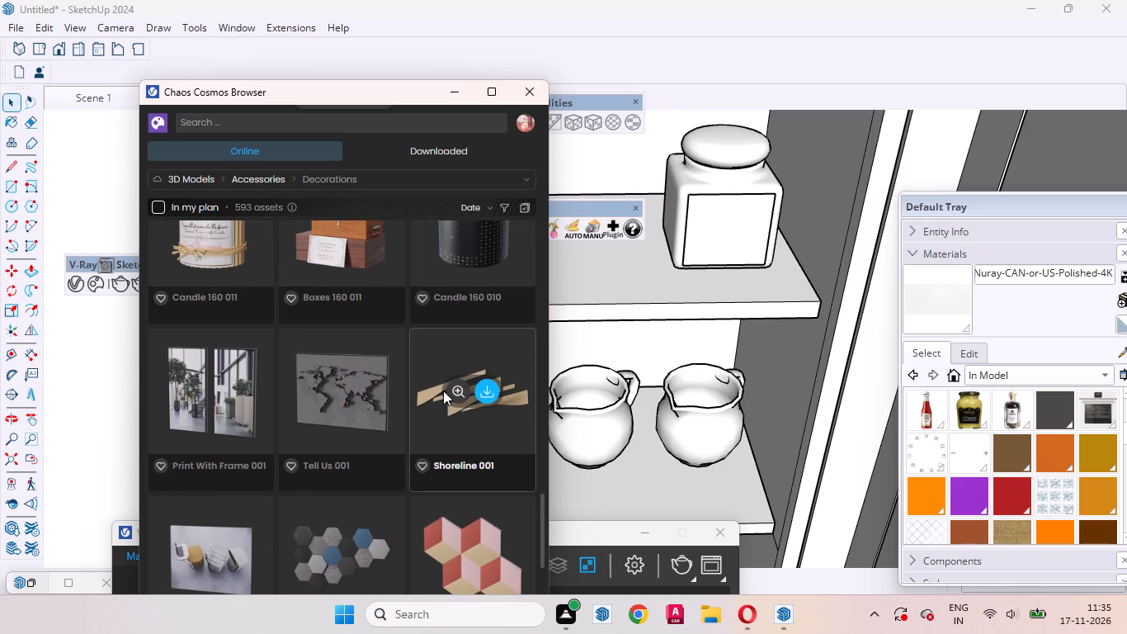
scroll(310, 384, up, 1)
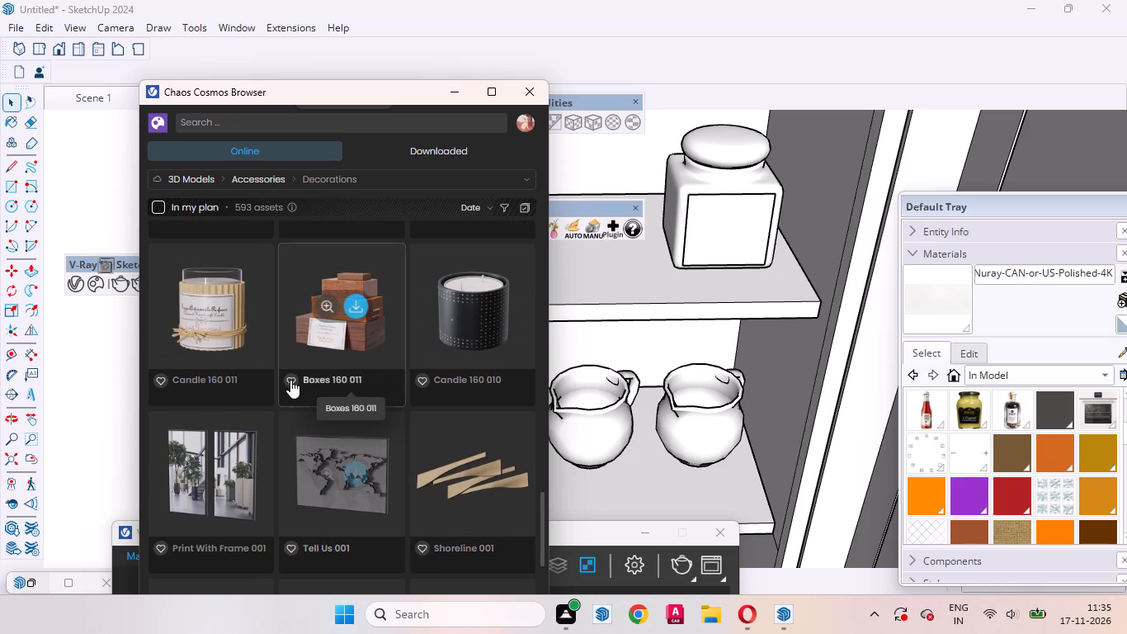
Download Candle 160 011 and place it on the countertop beside the orange rack, on the side away from the cooking pot.
click(219, 308)
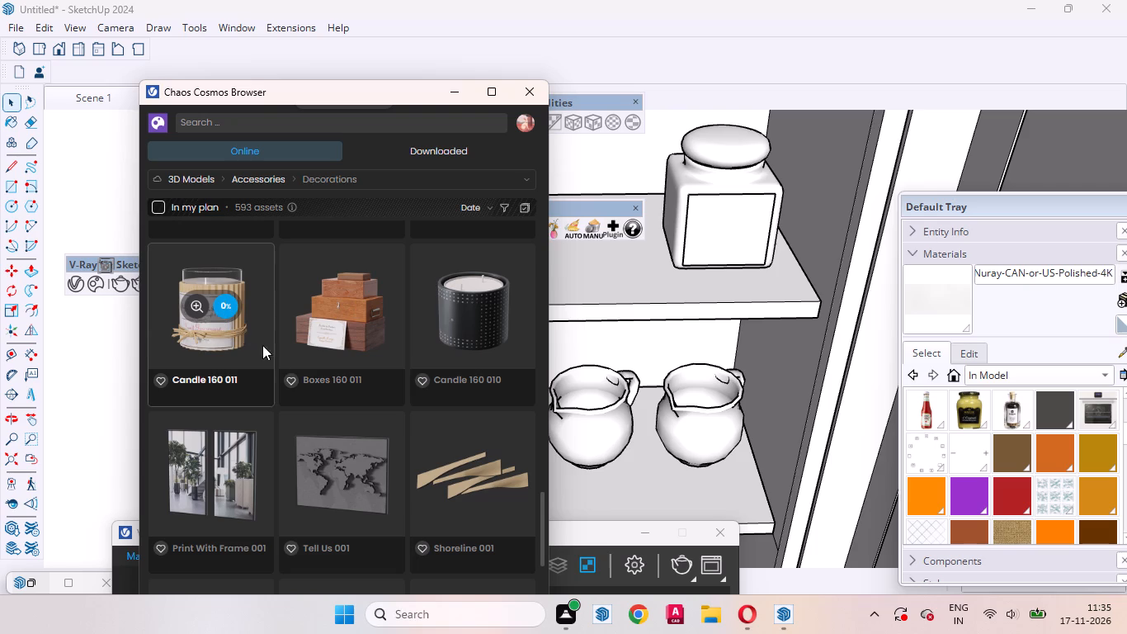
scroll(269, 375, down, 3)
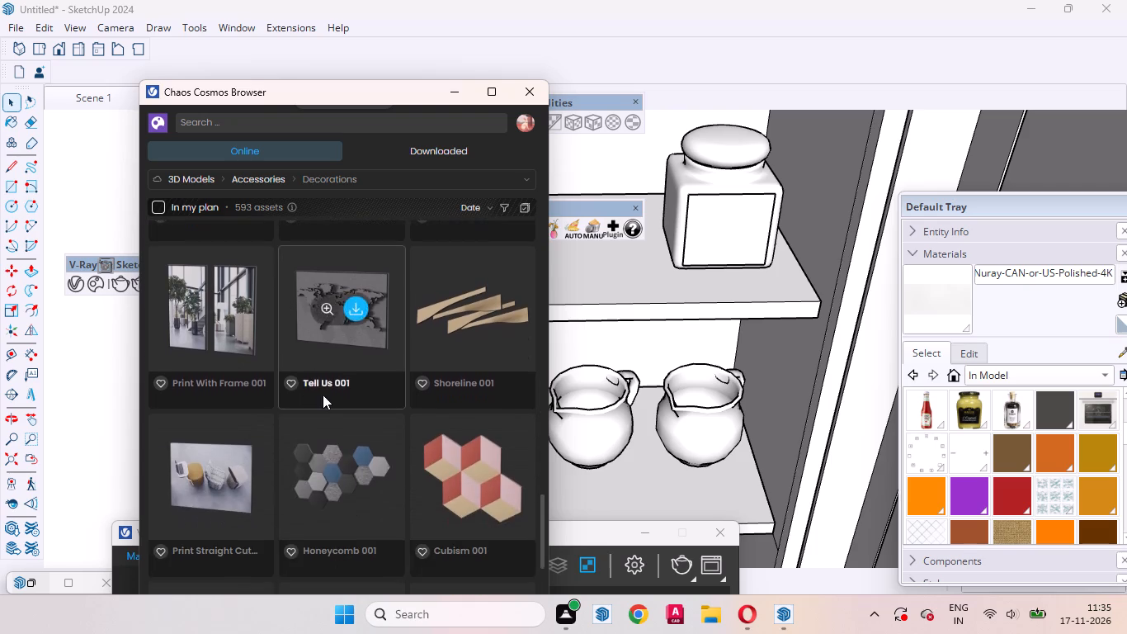
scroll(323, 395, down, 3)
scroll(355, 400, up, 1)
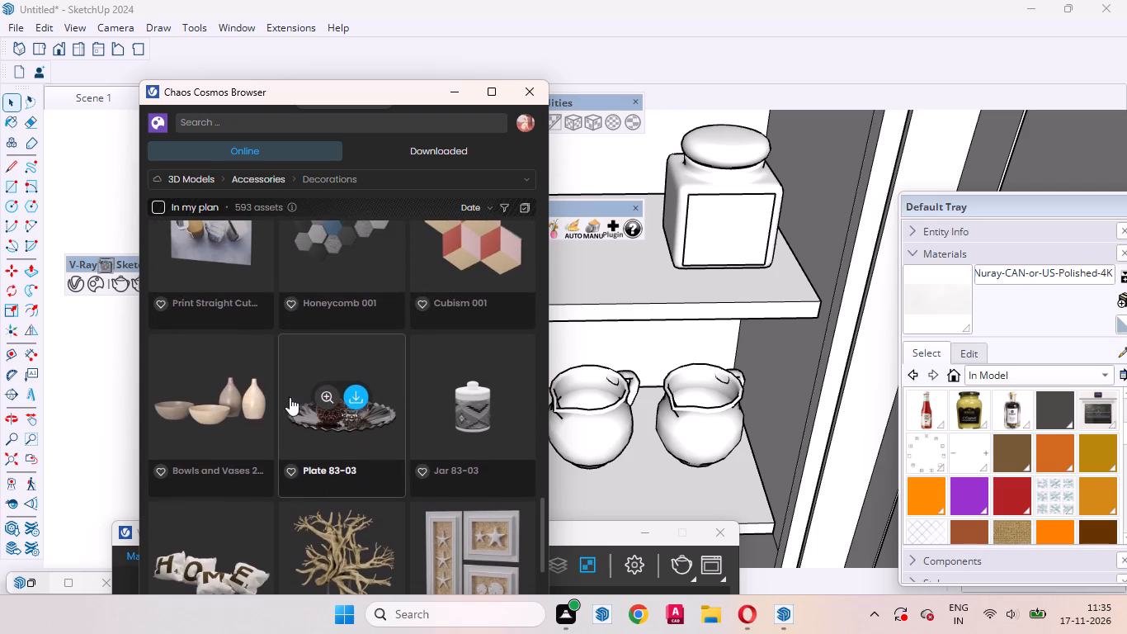
scroll(285, 397, up, 5)
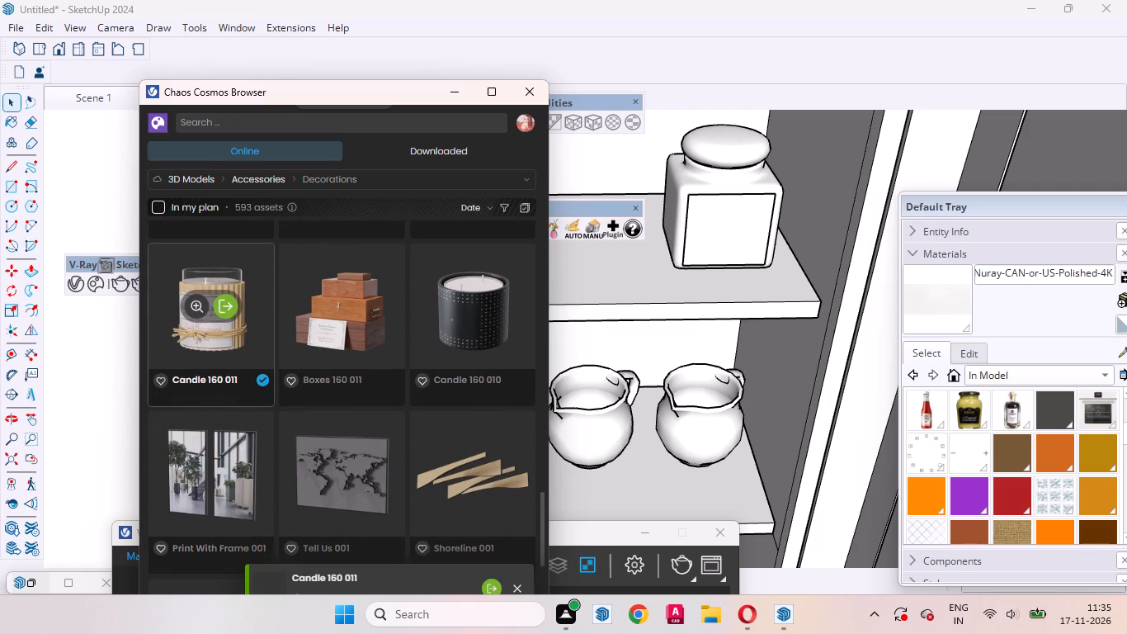
click(225, 312)
scroll(520, 420, down, 3)
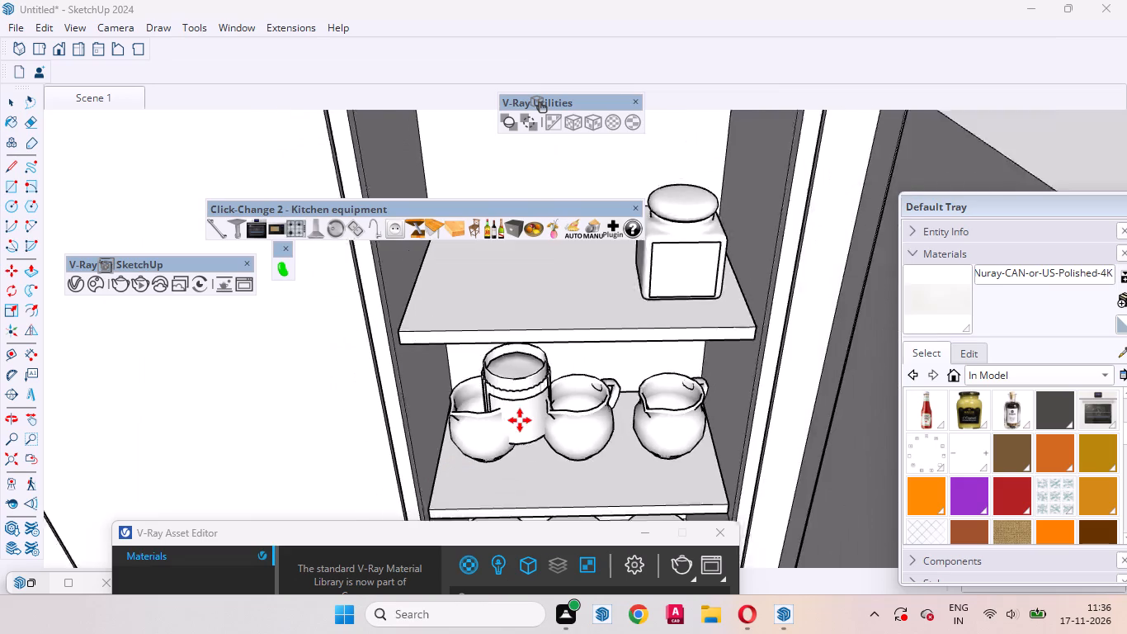
scroll(520, 420, down, 20)
scroll(520, 420, down, 1)
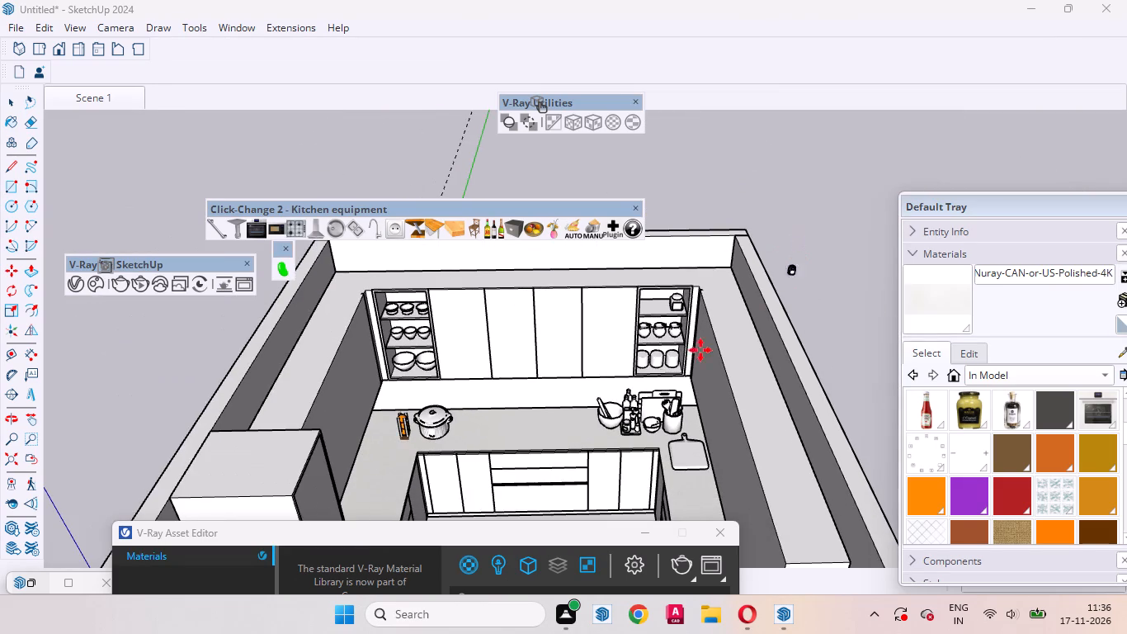
scroll(441, 455, up, 16)
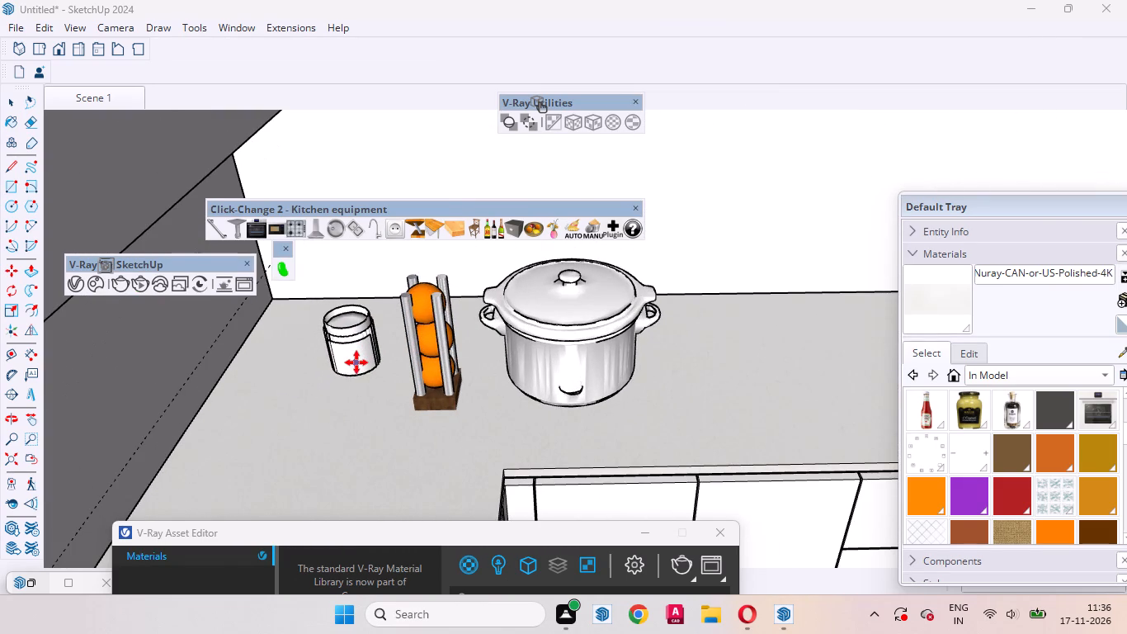
click(357, 361)
key(space)
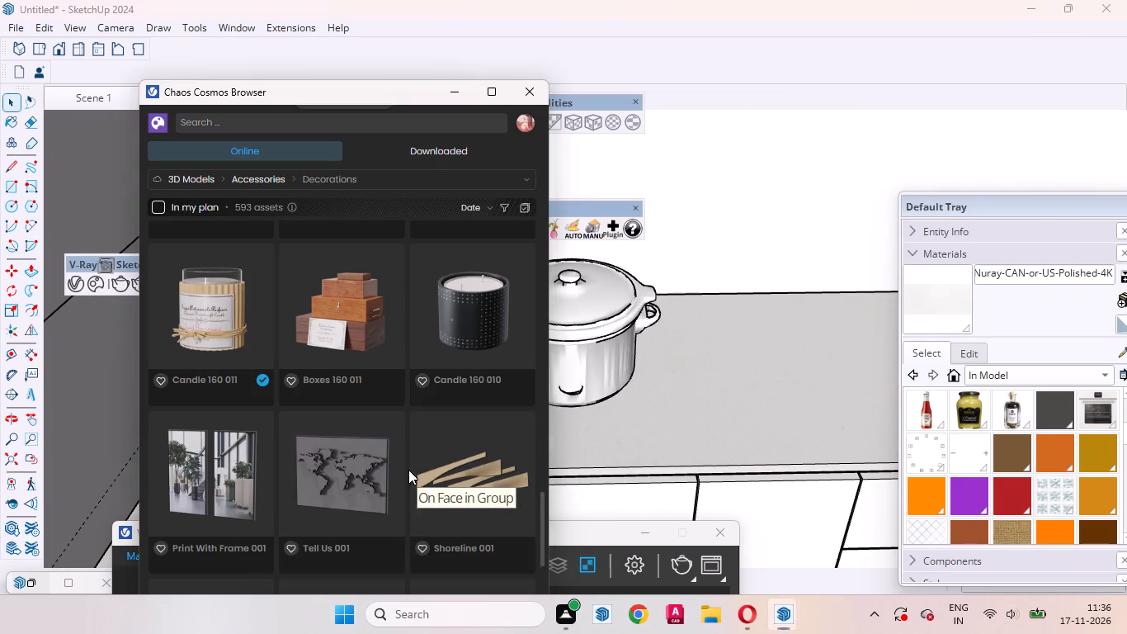
Download Jar 83-03 from the online Cosmos Decorations models.
scroll(413, 409, down, 1)
scroll(416, 408, up, 2)
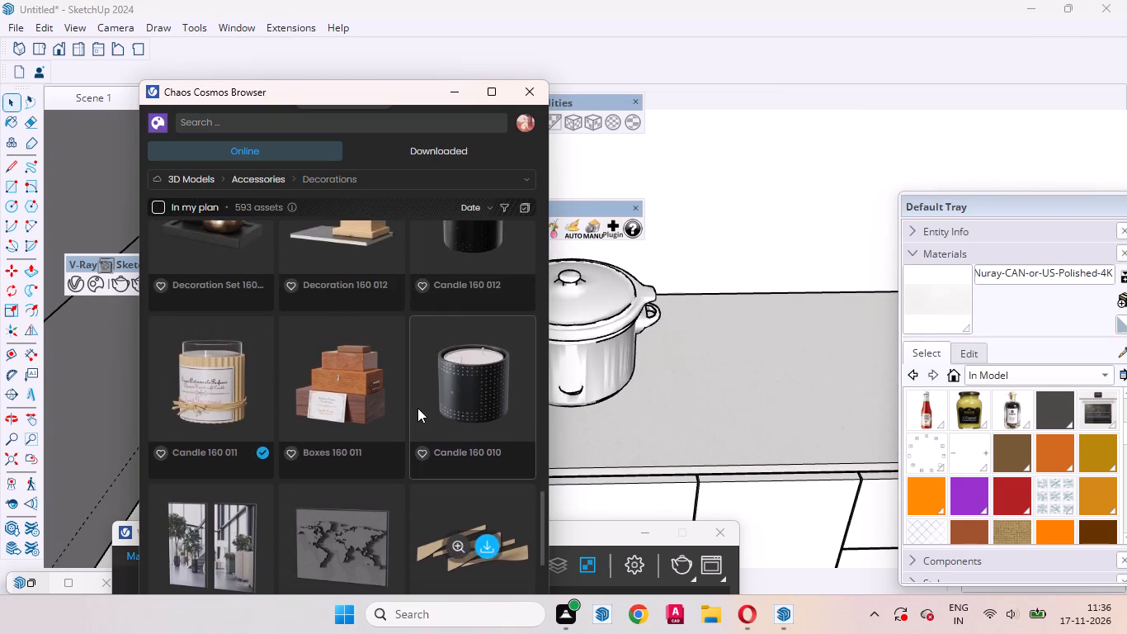
scroll(420, 400, down, 5)
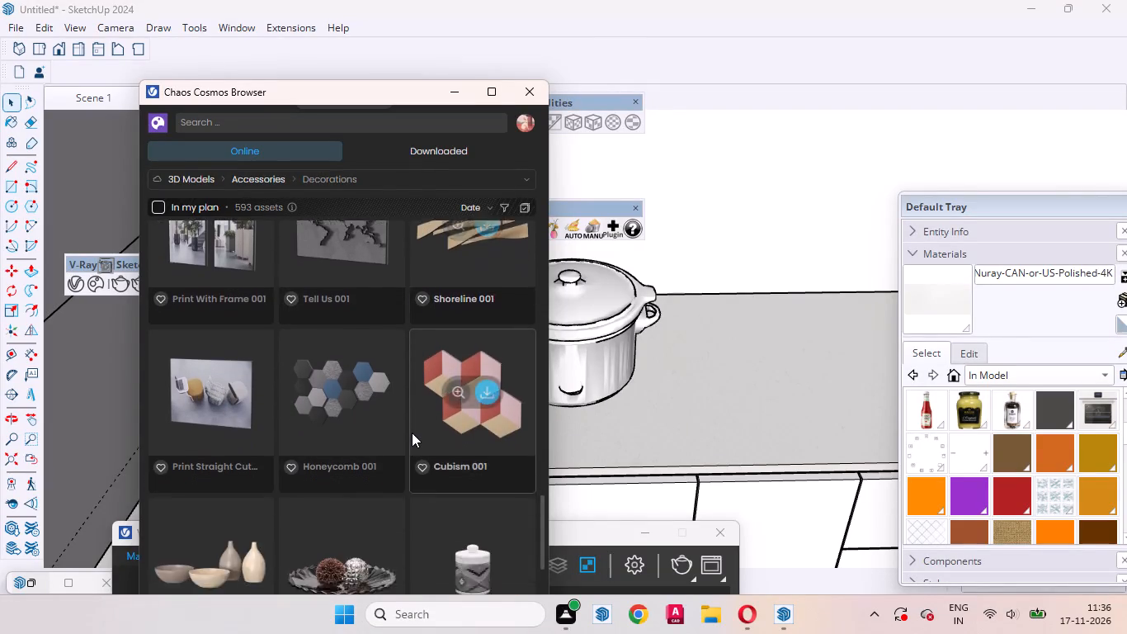
scroll(412, 433, down, 2)
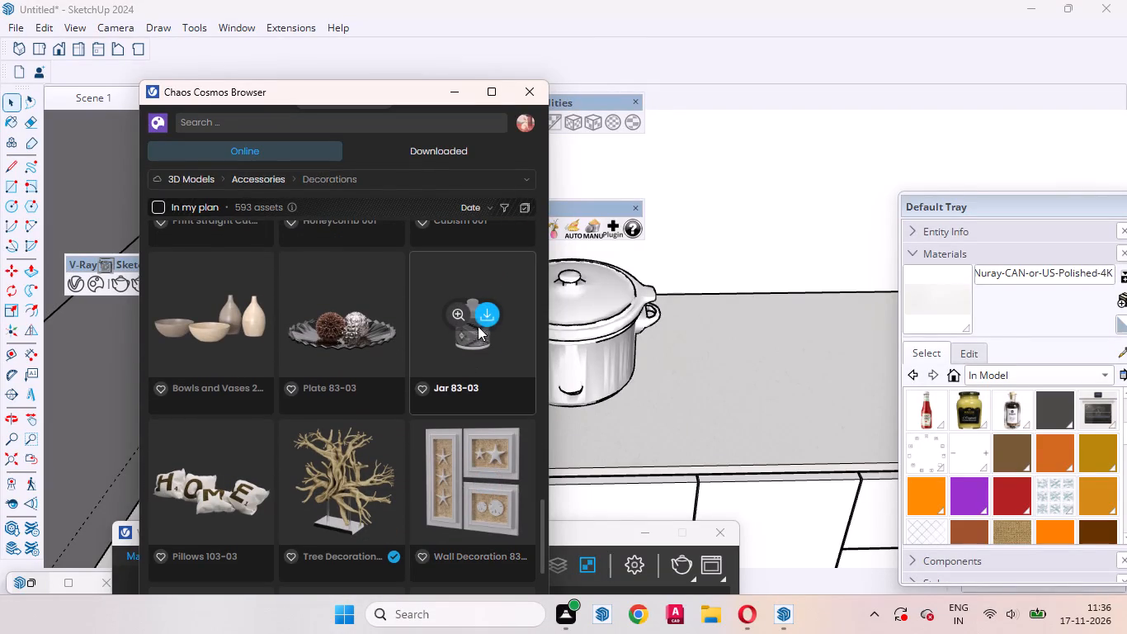
click(479, 313)
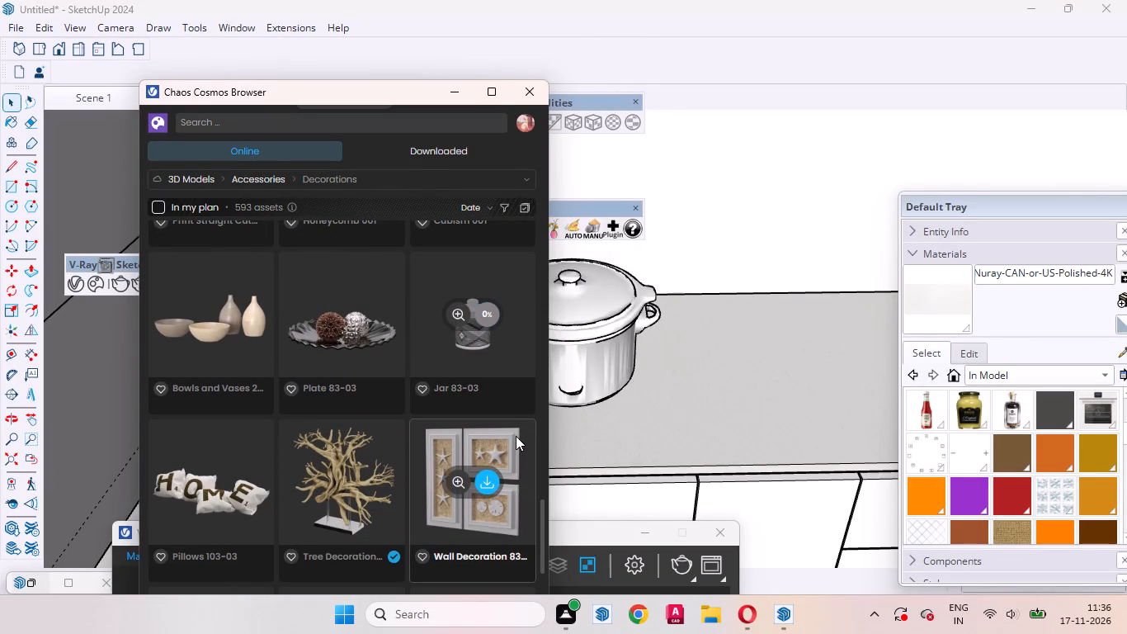
Browse further through the online Decorations models for more small containers, bottles or candles.
scroll(481, 423, down, 6)
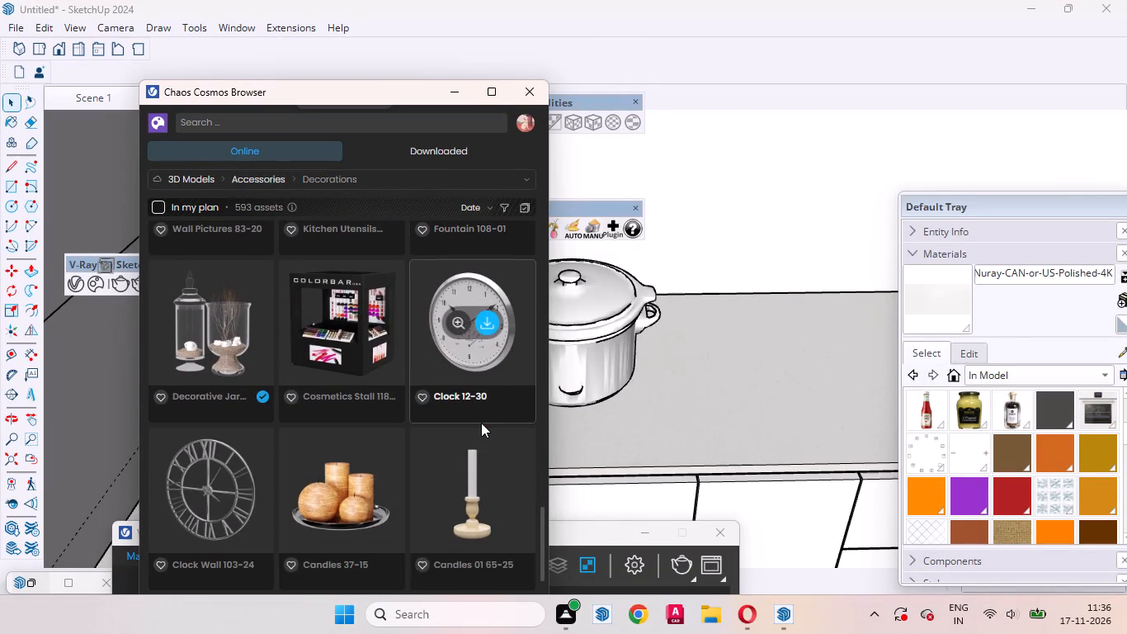
scroll(476, 426, down, 2)
scroll(475, 427, up, 1)
scroll(475, 427, down, 7)
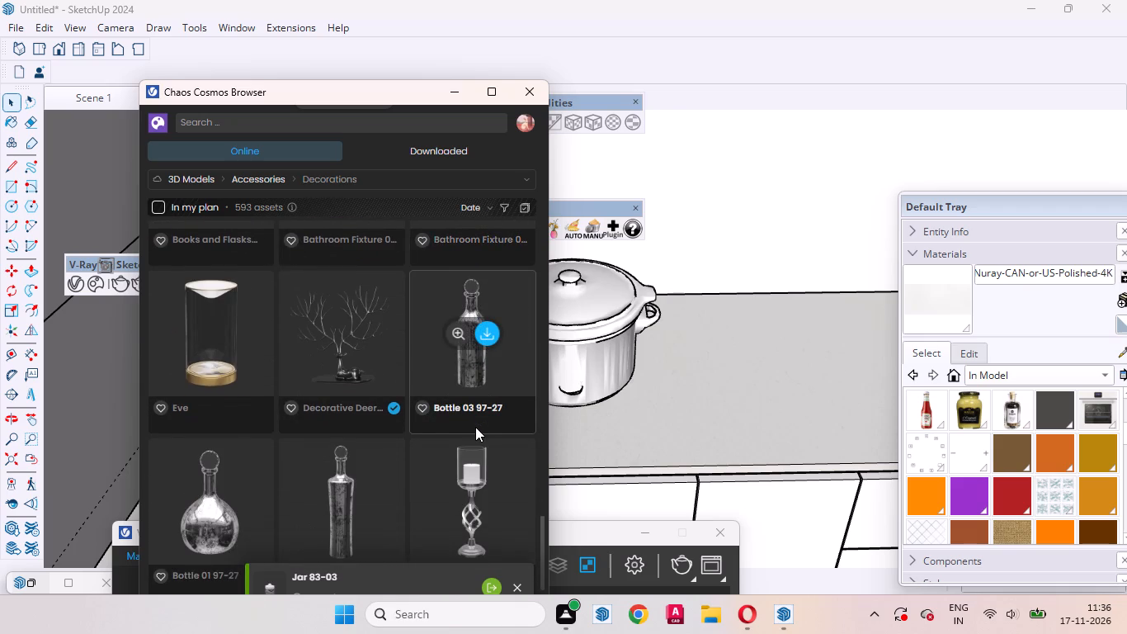
Place two copies of Jar 83-03 side by side on the top open shelf, next to the square jar.
scroll(475, 427, up, 3)
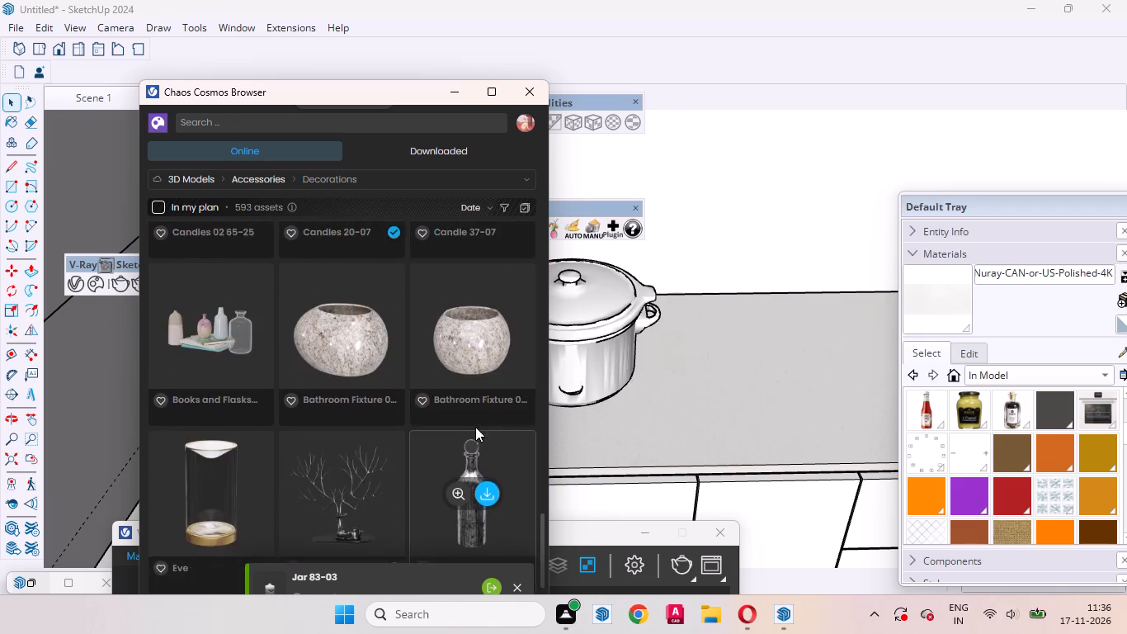
scroll(475, 427, up, 9)
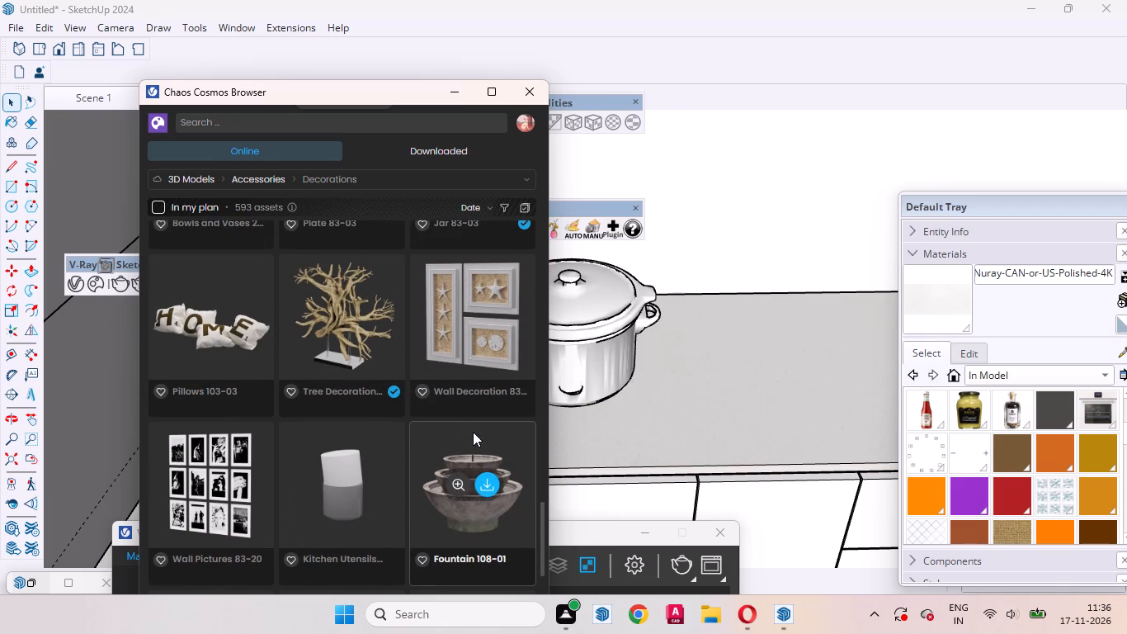
scroll(473, 432, up, 4)
click(486, 474)
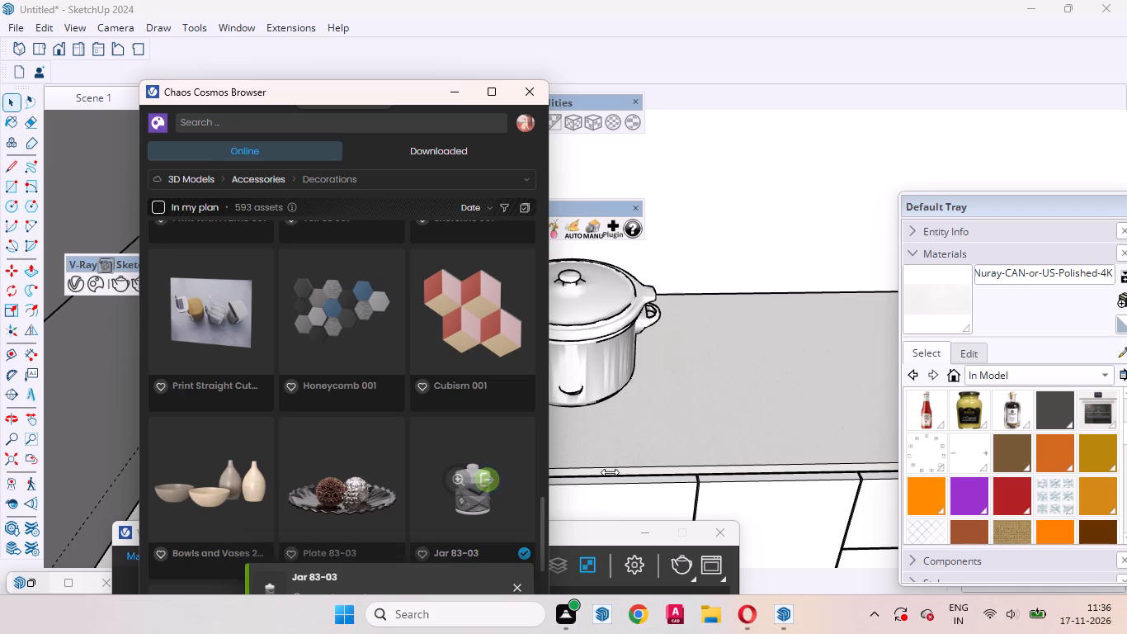
scroll(483, 455, down, 13)
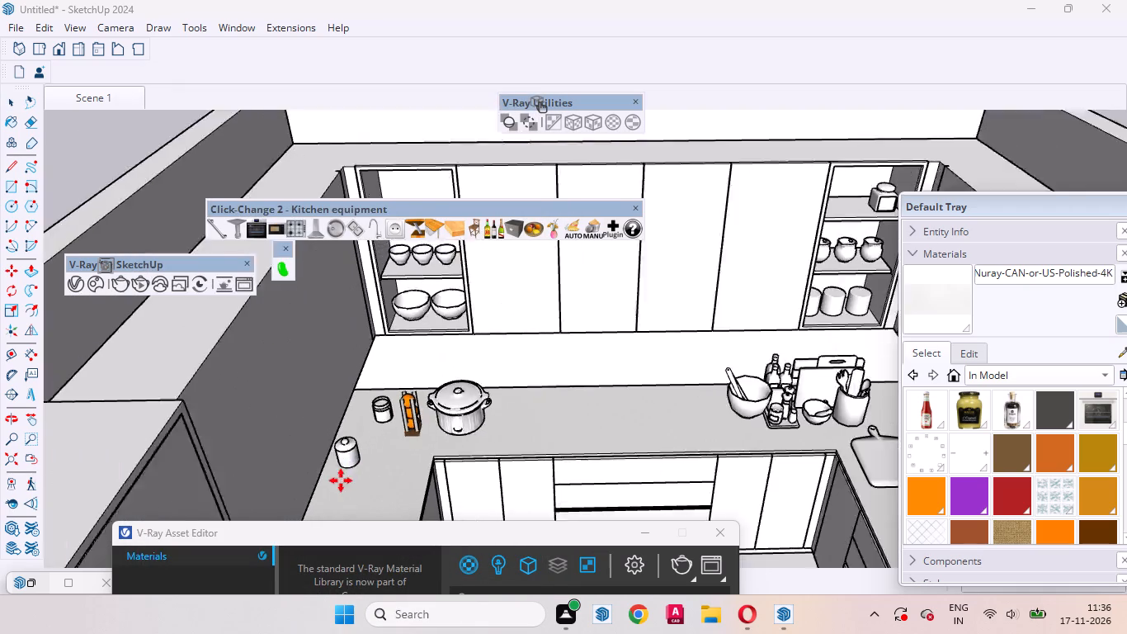
scroll(341, 480, down, 4)
scroll(341, 482, up, 1)
scroll(342, 485, down, 1)
scroll(678, 323, up, 14)
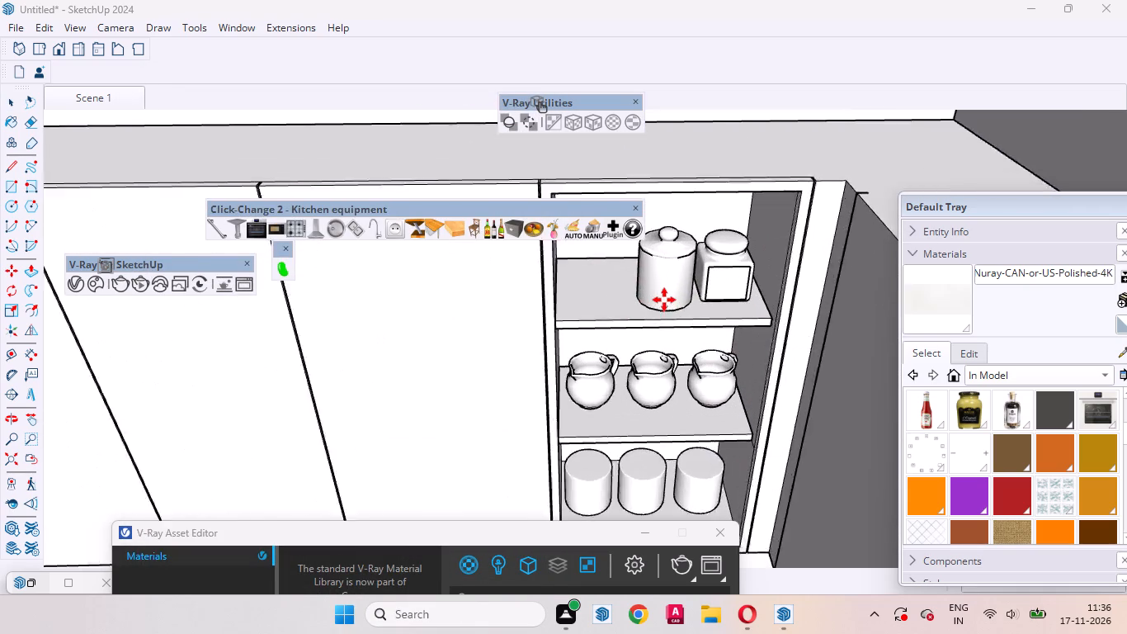
scroll(664, 300, up, 1)
click(654, 287)
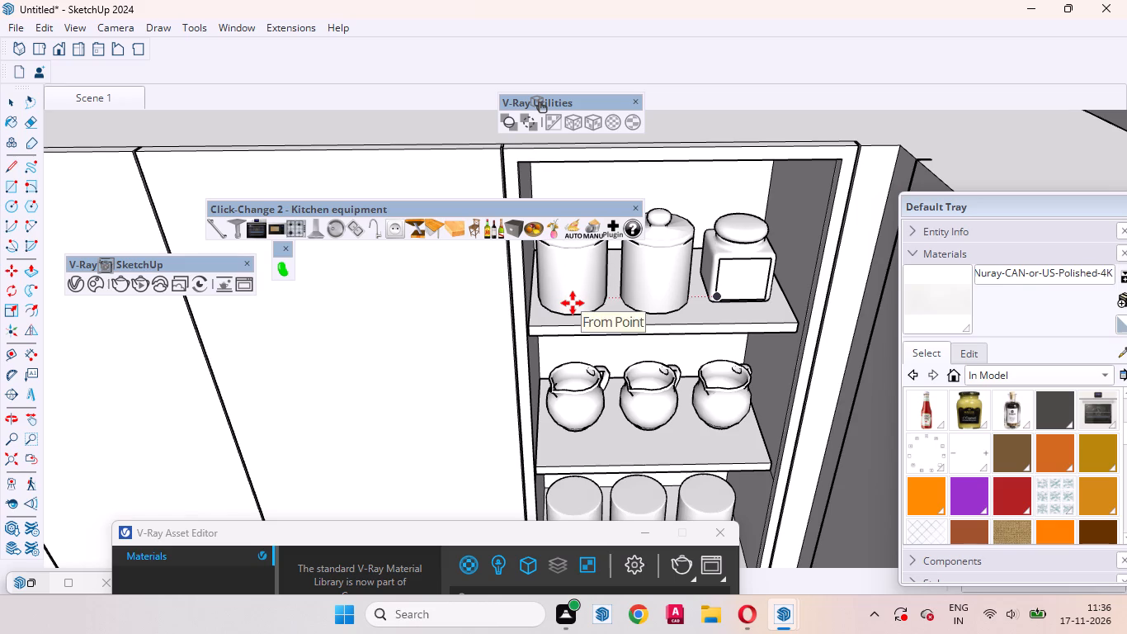
click(573, 303)
key(space)
Delete the orange rack standing between the candle and the cooking pot on the countertop.
scroll(604, 390, down, 11)
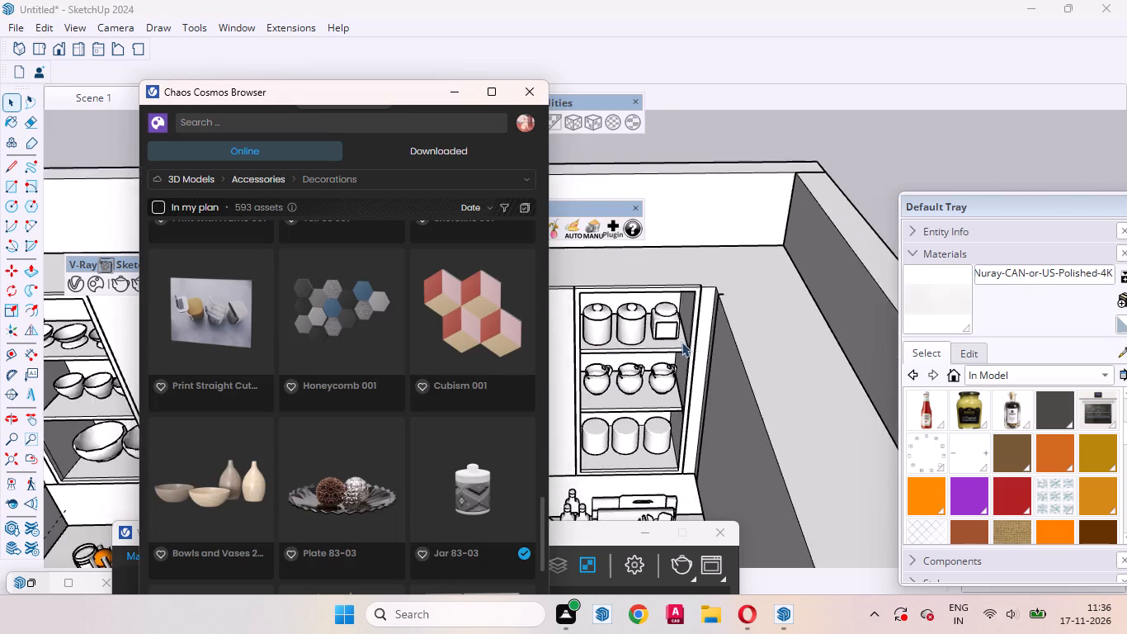
scroll(681, 342, down, 6)
middle_drag(635, 397, 620, 311)
scroll(807, 316, down, 11)
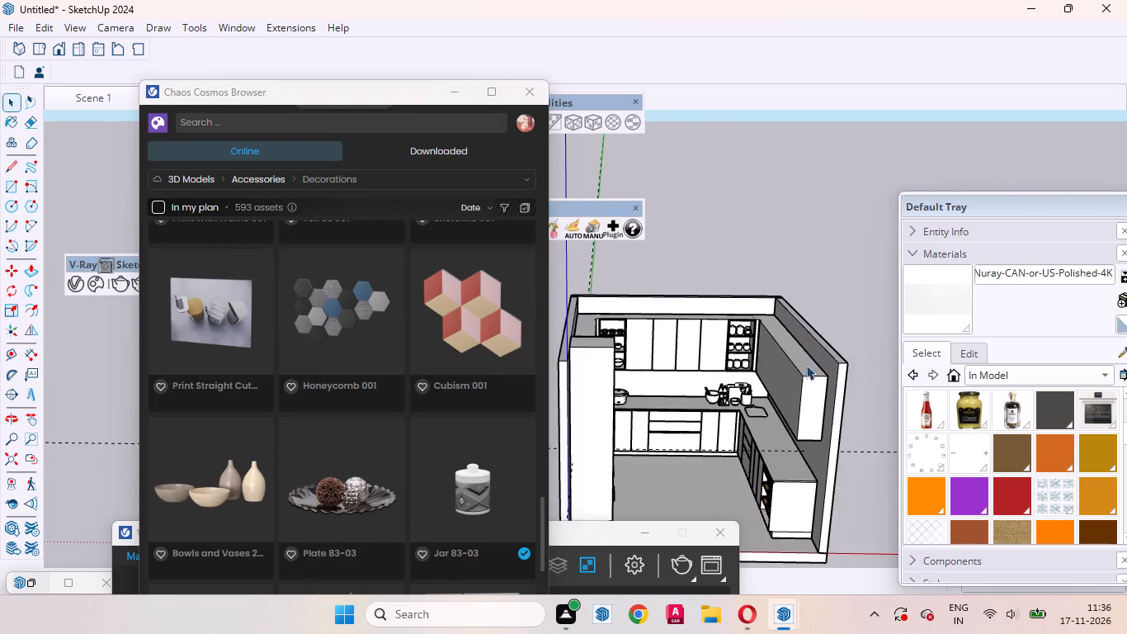
scroll(789, 376, down, 4)
middle_drag(705, 412, 483, 585)
scroll(669, 402, up, 15)
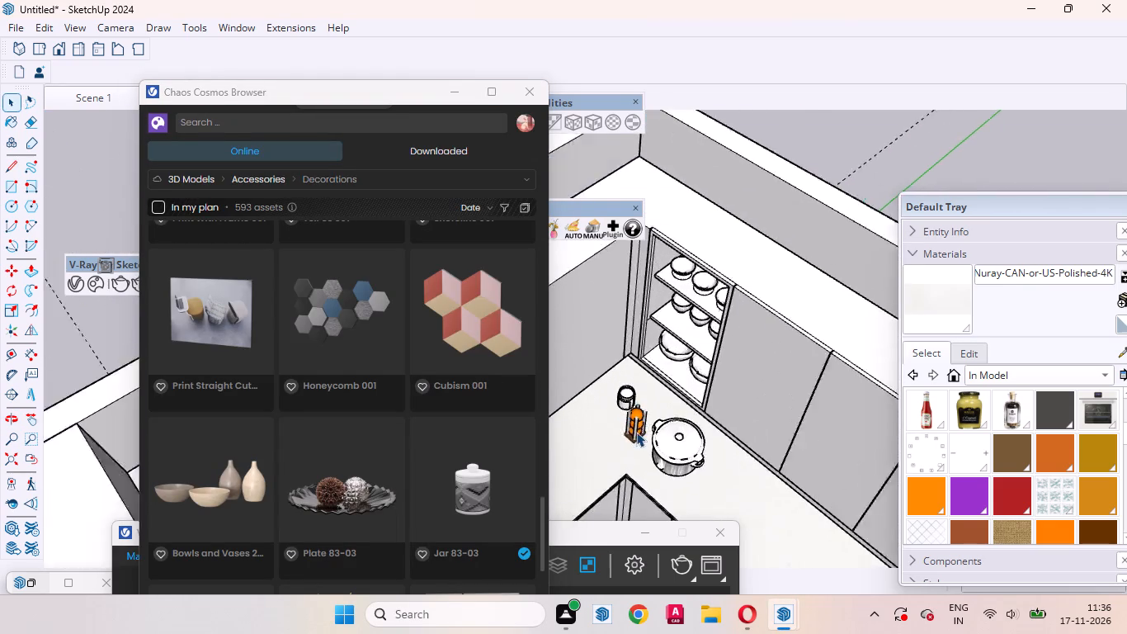
scroll(636, 432, up, 2)
click(634, 431)
key(Delete)
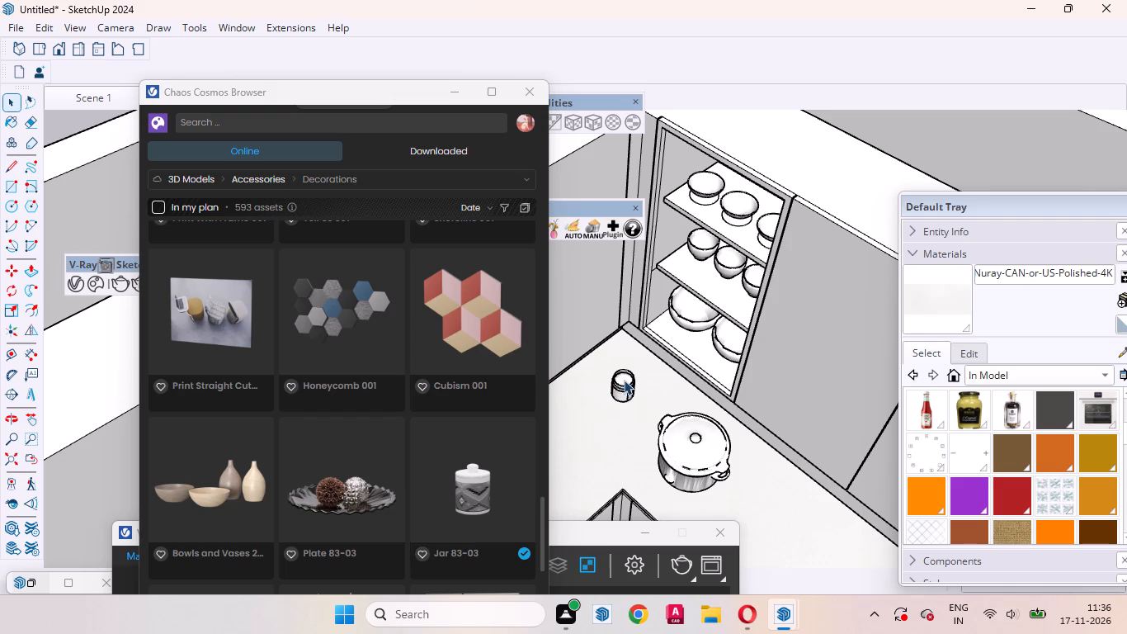
Scale up the candle on the countertop uniformly from its upper corner.
click(625, 391)
middle_drag(615, 428, 729, 302)
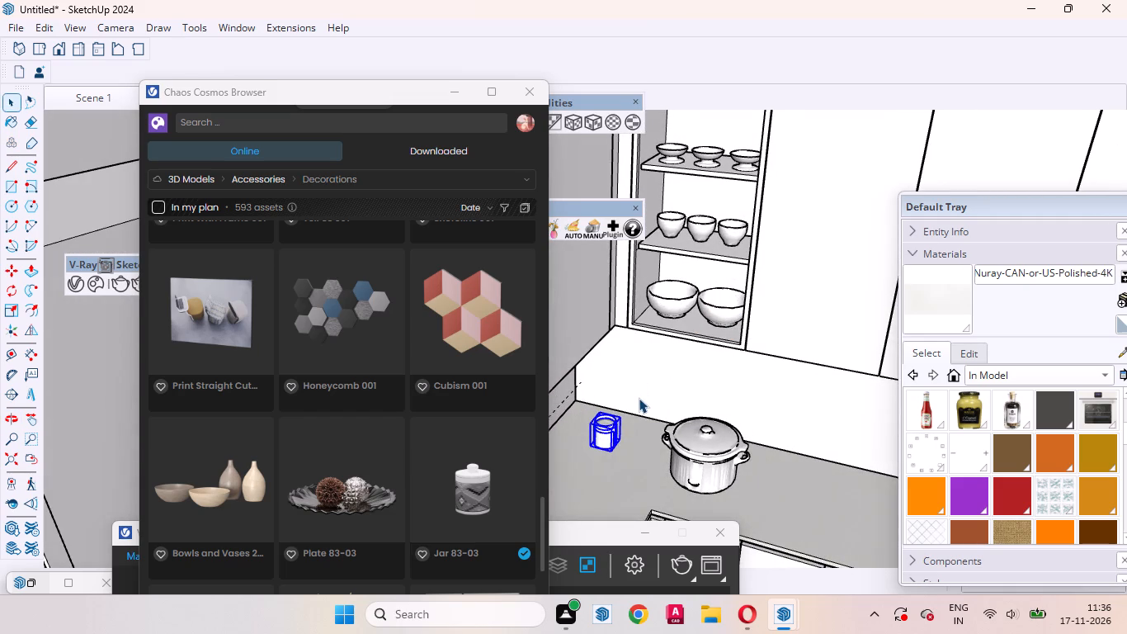
key(s)
click(622, 412)
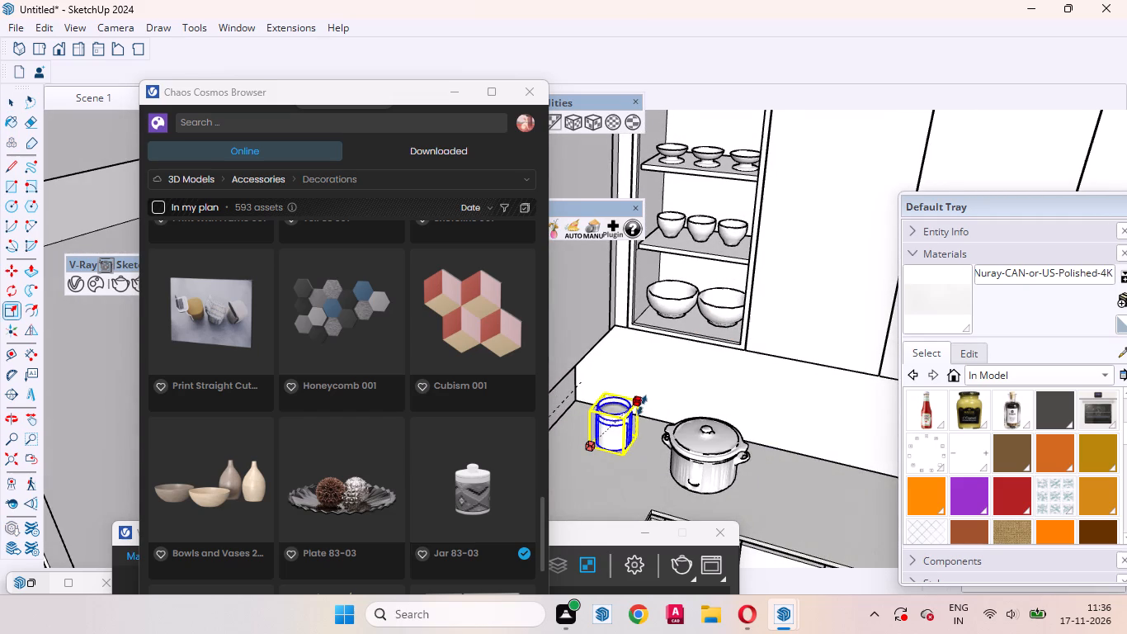
click(646, 402)
key(space)
scroll(615, 430, down, 14)
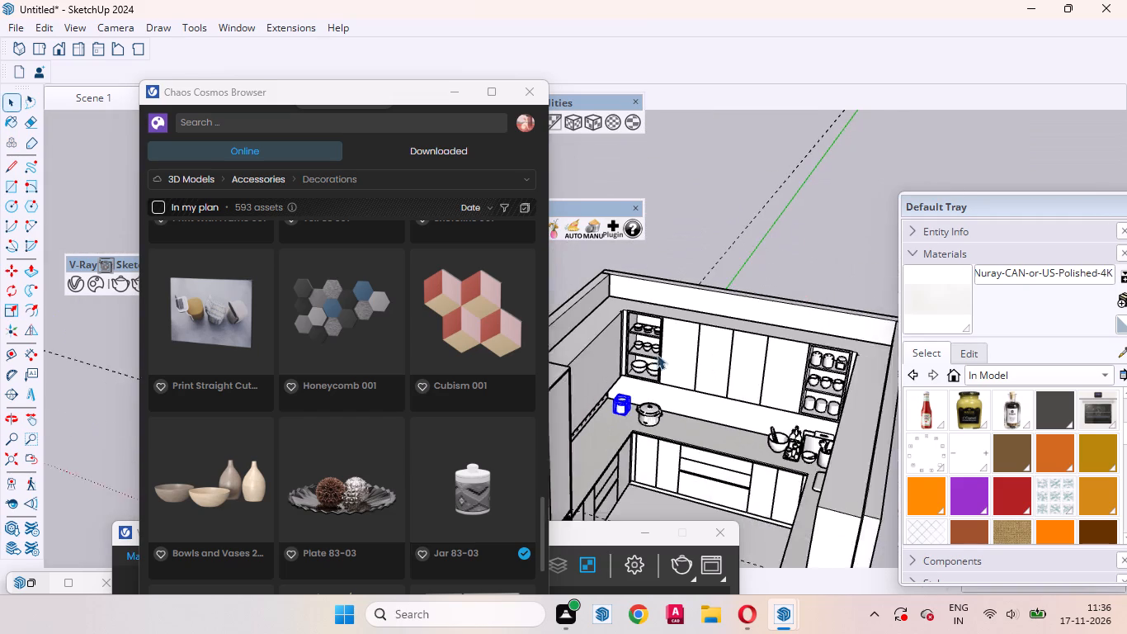
click(846, 207)
Move the enlarged candle slightly forward on the countertop, away from the back wall.
scroll(579, 402, up, 6)
middle_drag(626, 427, 639, 351)
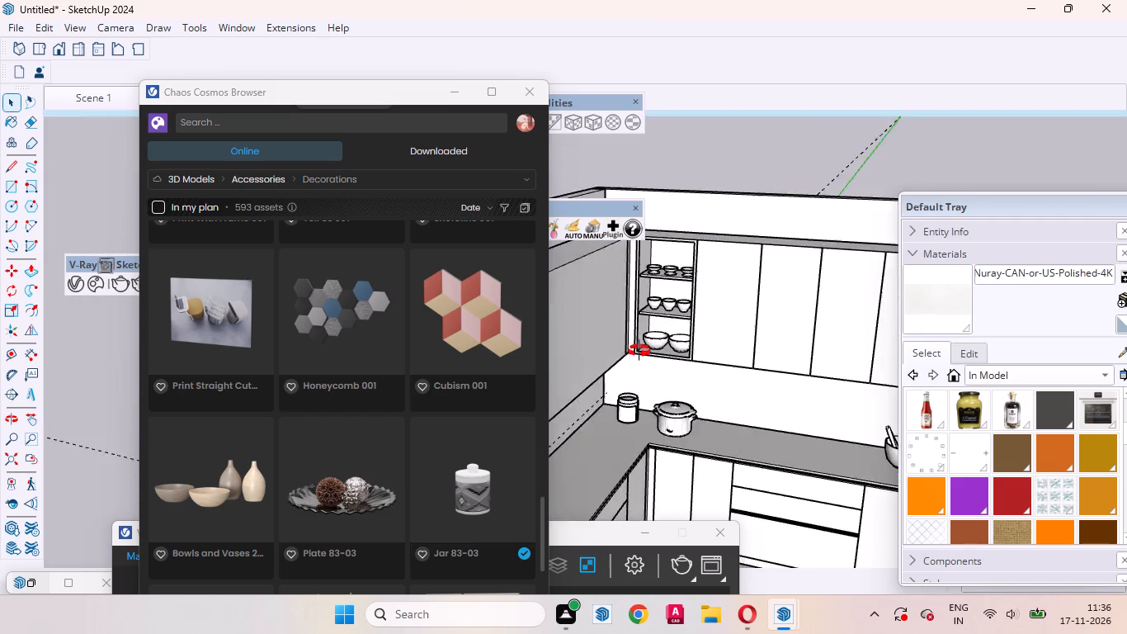
middle_drag(639, 351, 601, 513)
scroll(652, 376, up, 7)
click(630, 361)
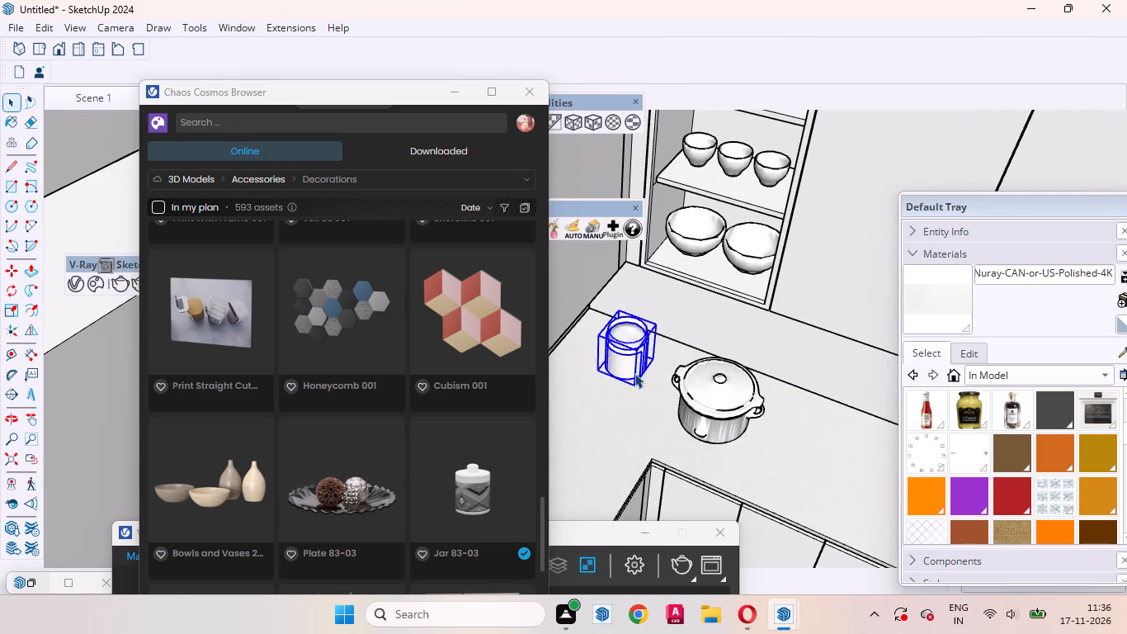
middle_drag(614, 412, 521, 484)
key(m)
scroll(625, 408, up, 4)
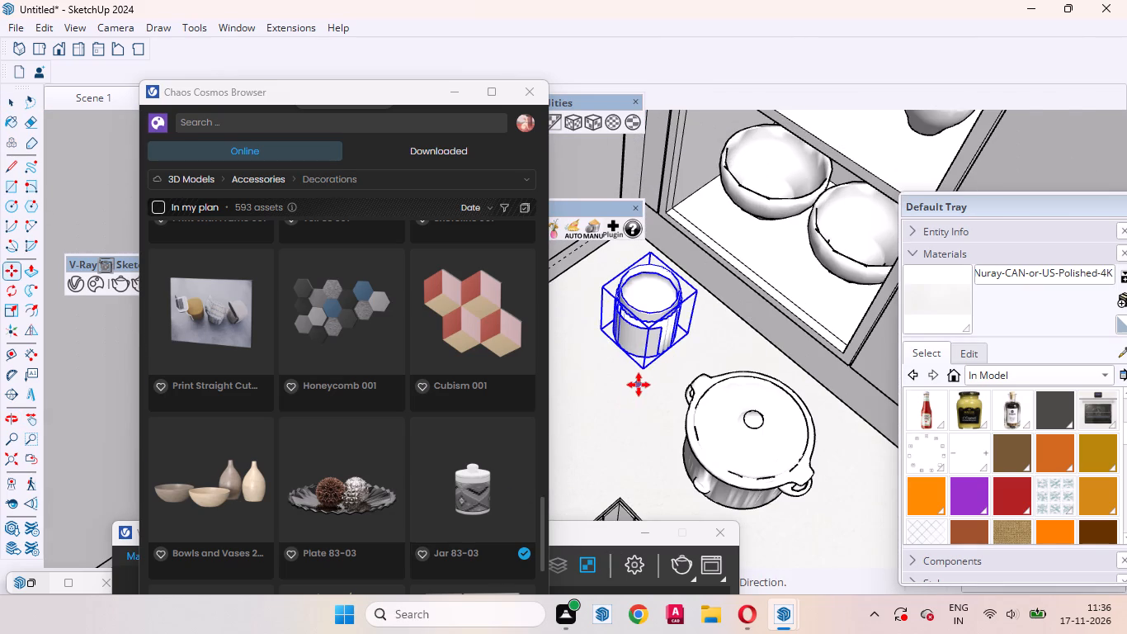
click(639, 385)
click(617, 399)
key(space)
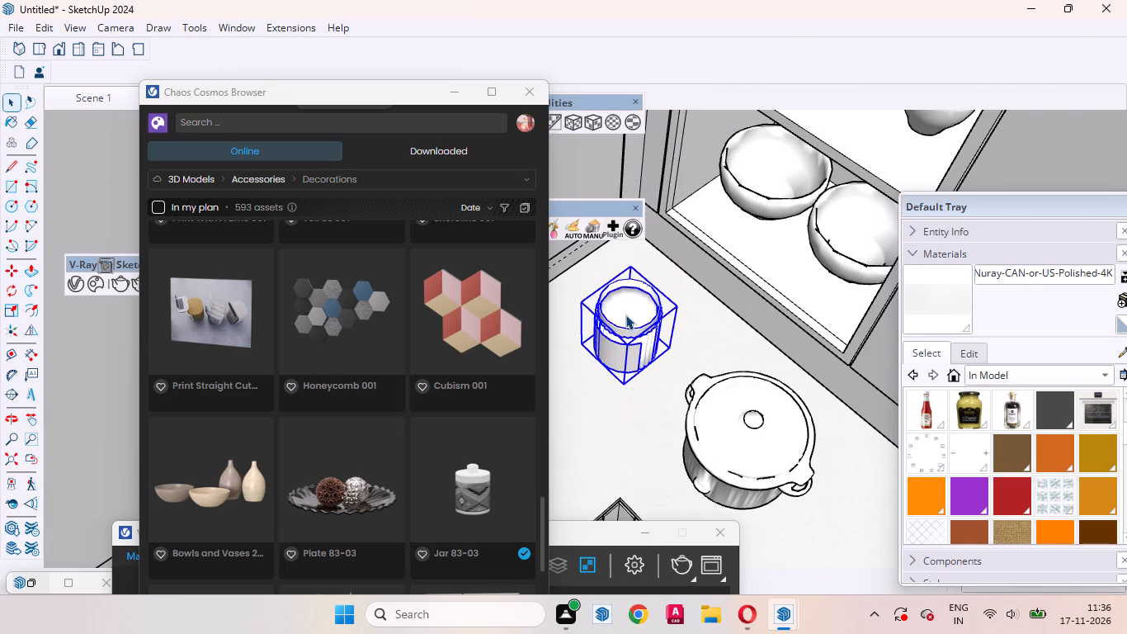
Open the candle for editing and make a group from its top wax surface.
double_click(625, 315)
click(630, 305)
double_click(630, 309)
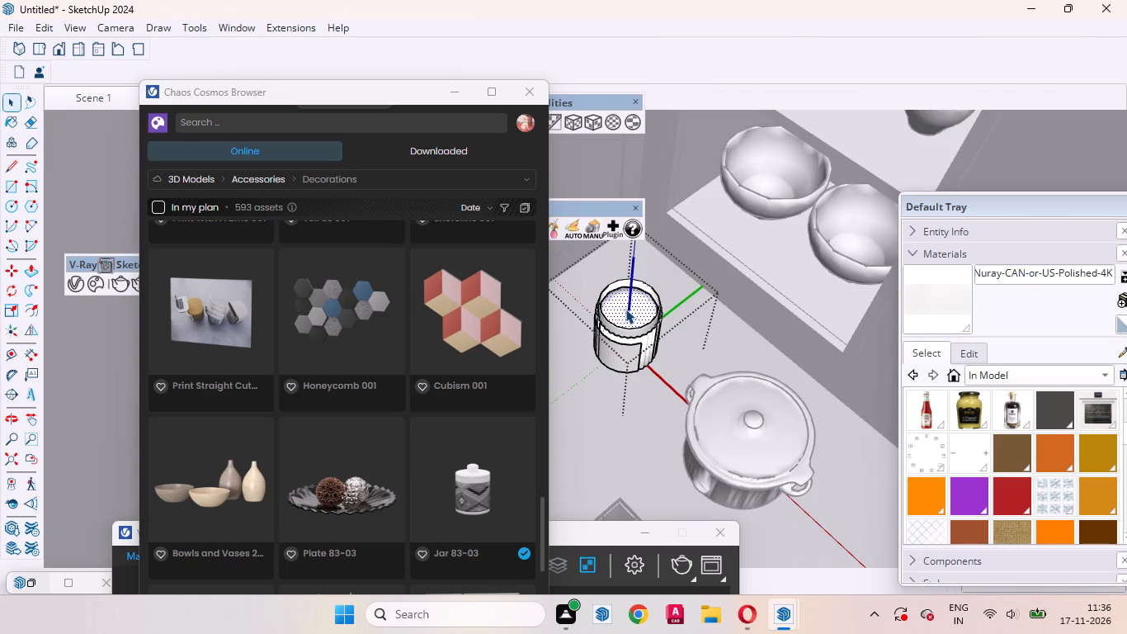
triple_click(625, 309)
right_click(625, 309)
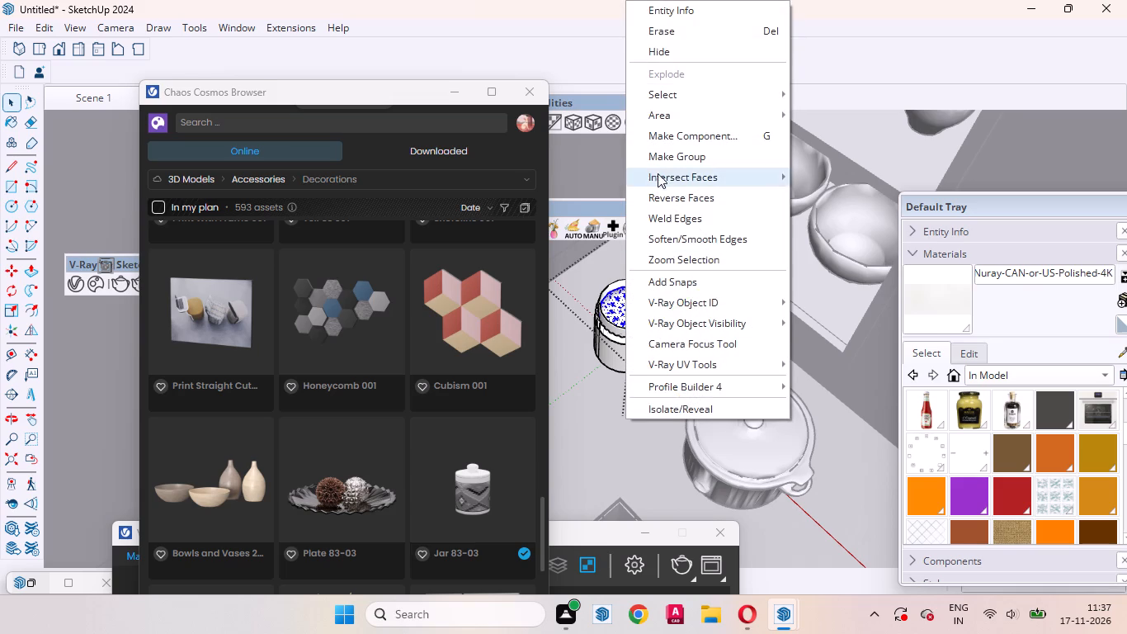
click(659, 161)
Move the Cosmos browser clear of the candle and display the V-Ray Lights tools.
drag(351, 98, 308, 377)
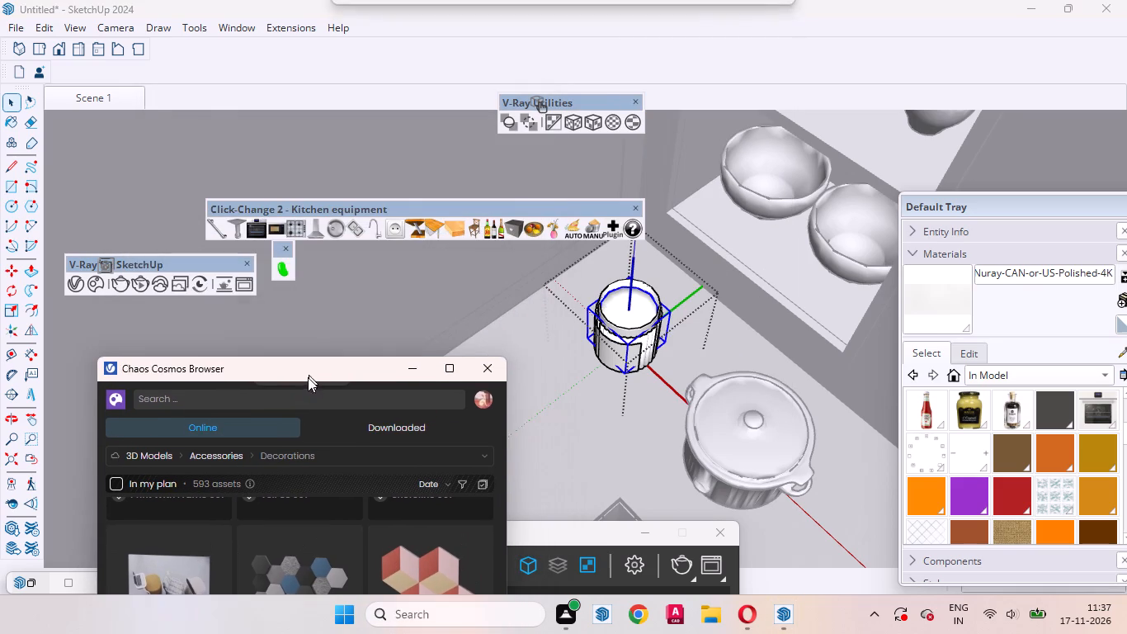
drag(308, 377, 304, 381)
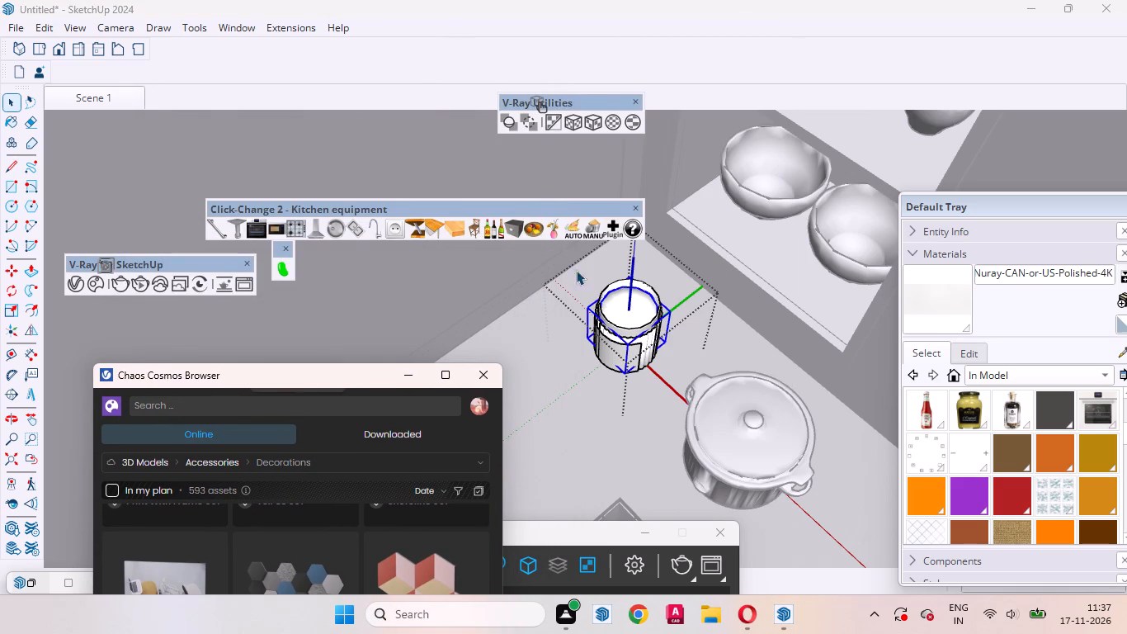
scroll(628, 315, up, 13)
middle_drag(615, 361, 812, 250)
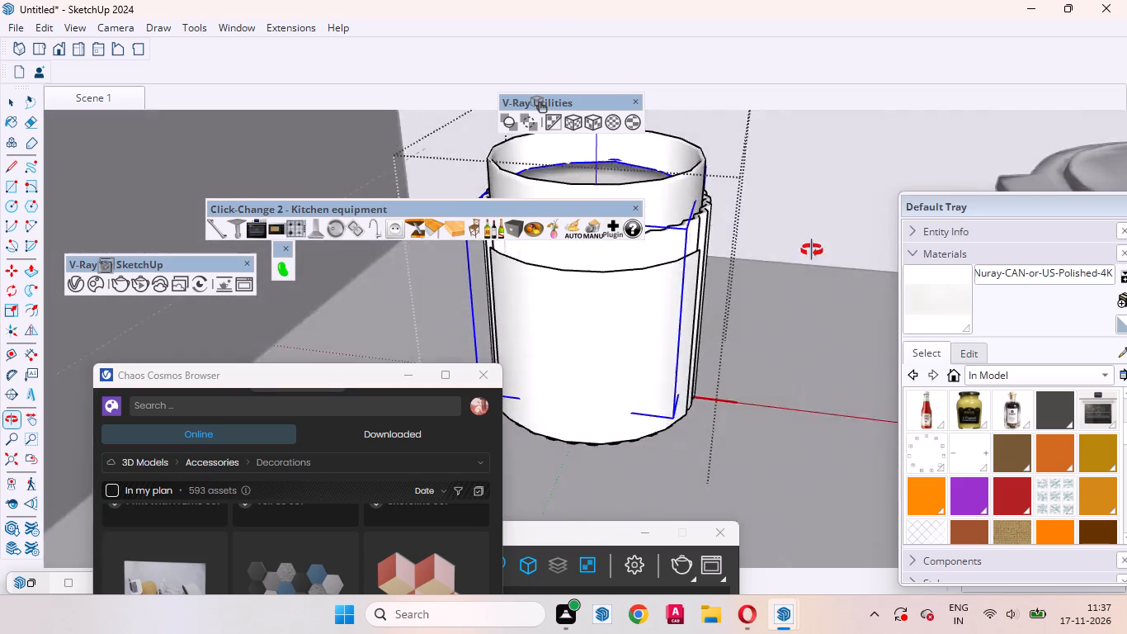
middle_drag(812, 250, 665, 475)
right_click(461, 25)
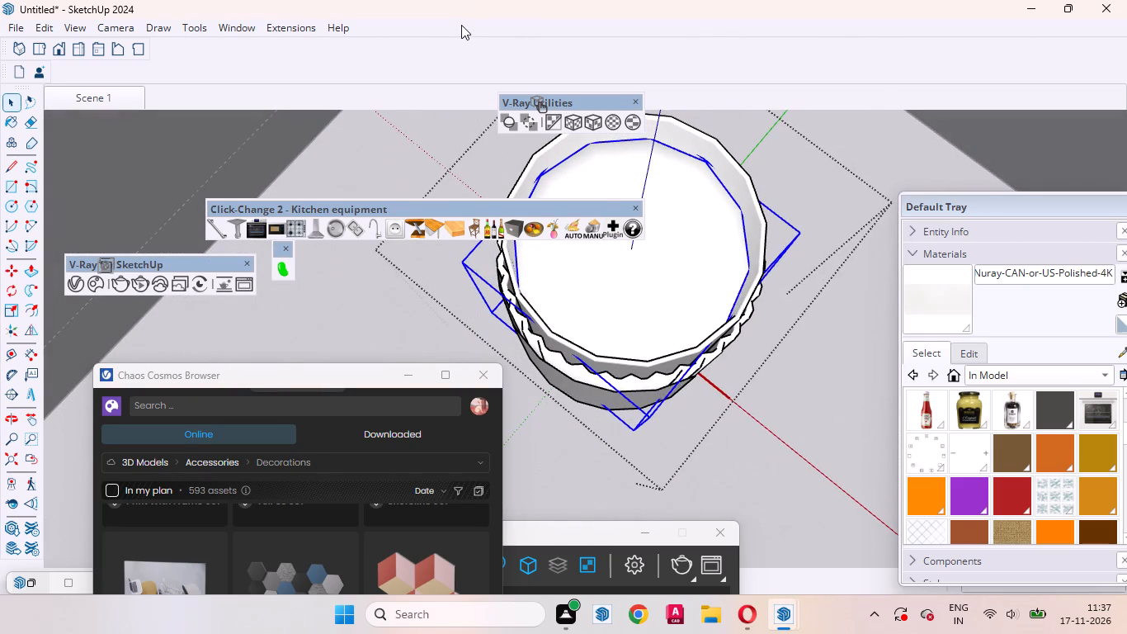
click(728, 91)
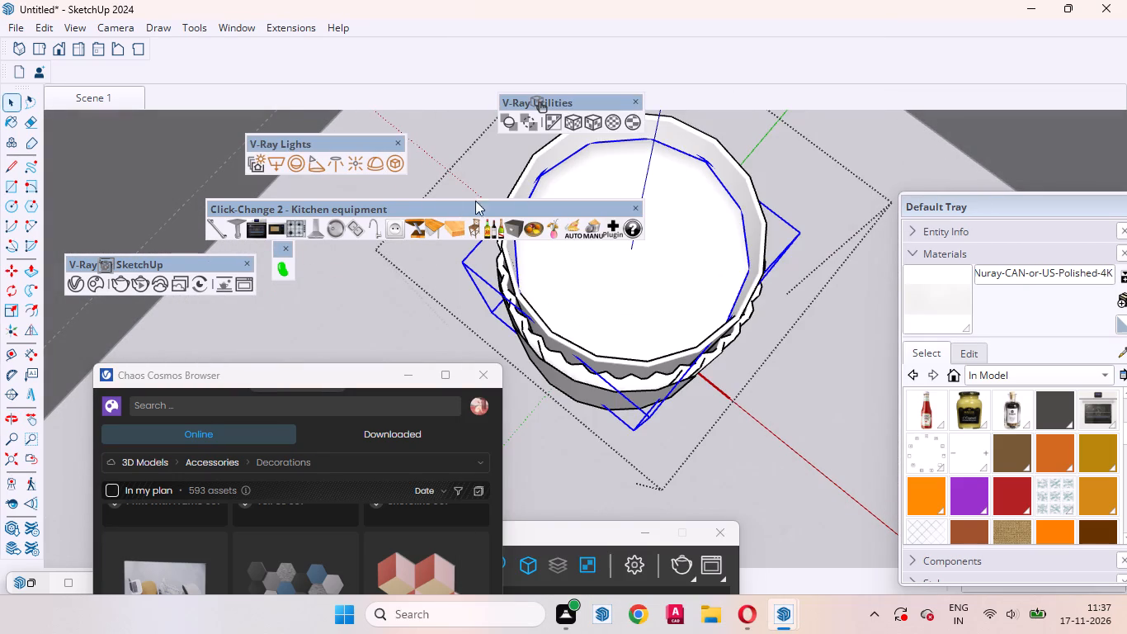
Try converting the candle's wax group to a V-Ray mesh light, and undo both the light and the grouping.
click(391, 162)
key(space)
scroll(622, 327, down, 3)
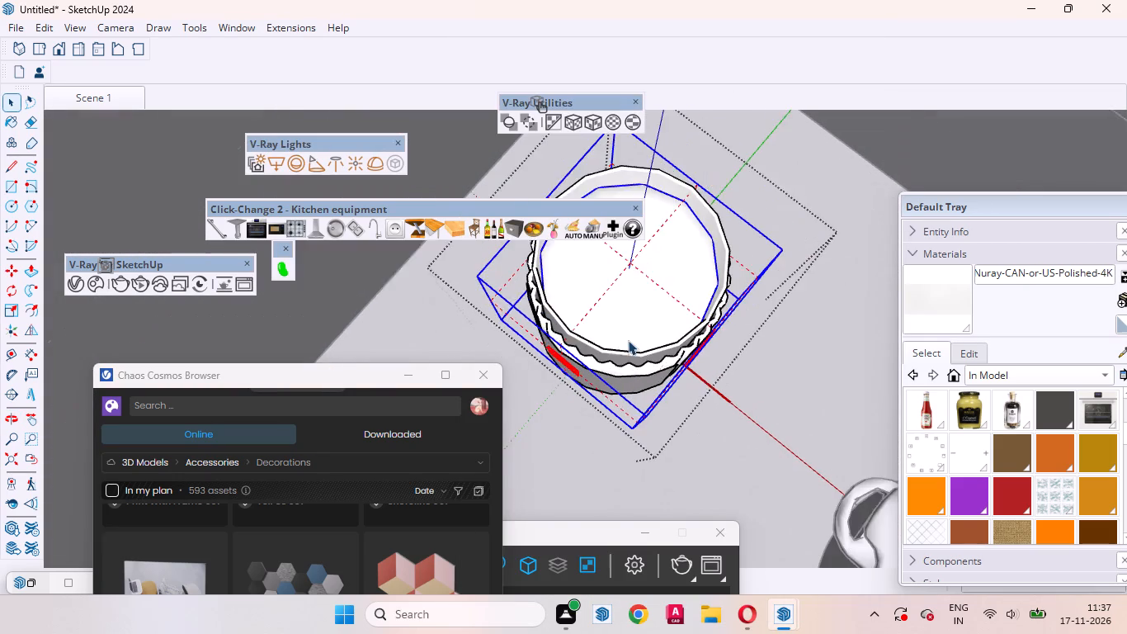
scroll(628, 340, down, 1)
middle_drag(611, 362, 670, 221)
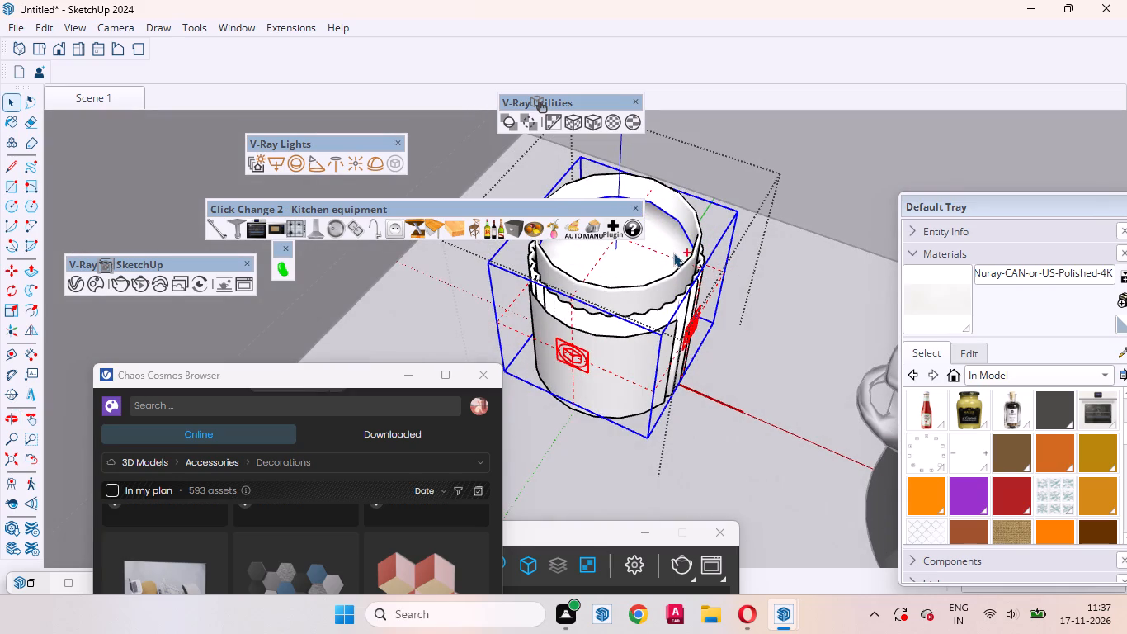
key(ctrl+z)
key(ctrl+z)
Select the candle's top wax surface with all its connected geometry and make it a group.
click(632, 265)
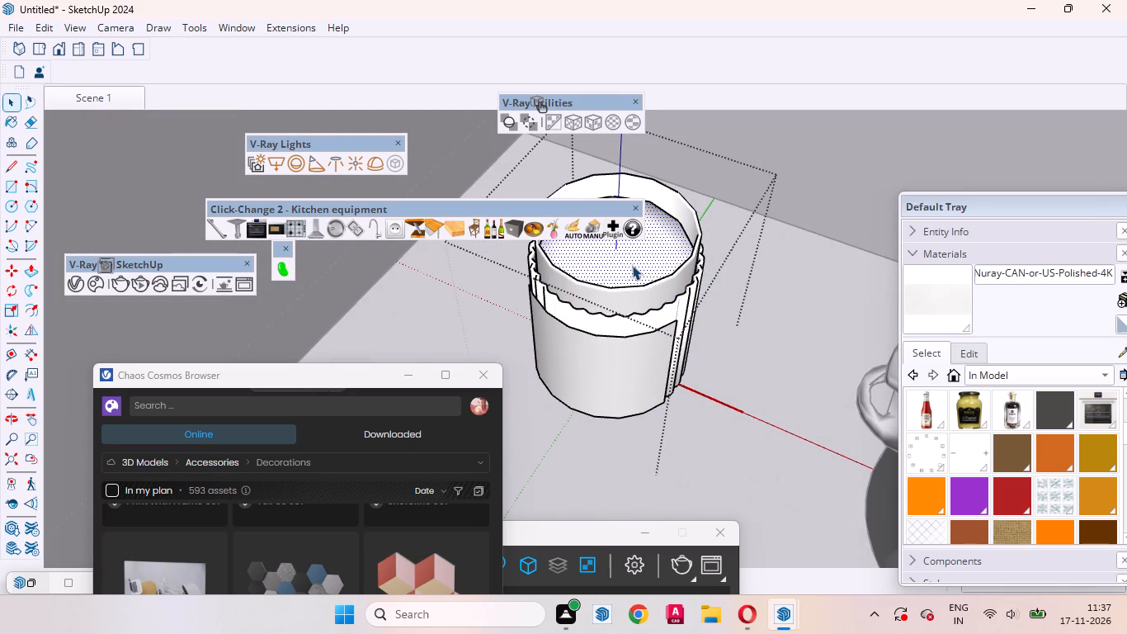
middle_drag(678, 313, 654, 423)
click(634, 301)
right_click(626, 299)
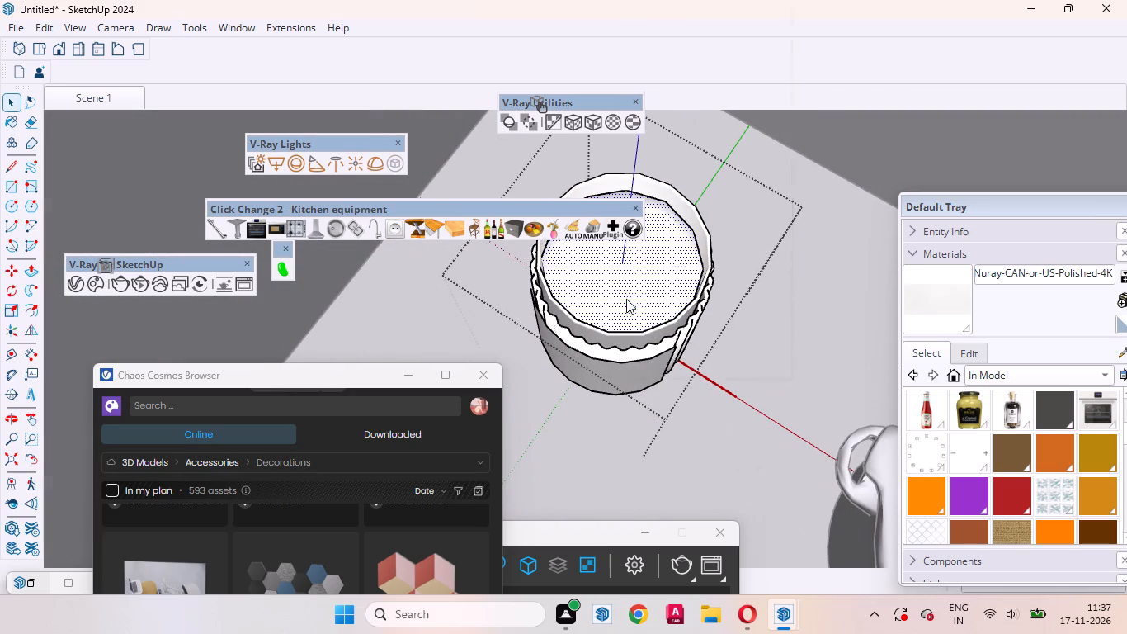
double_click(610, 271)
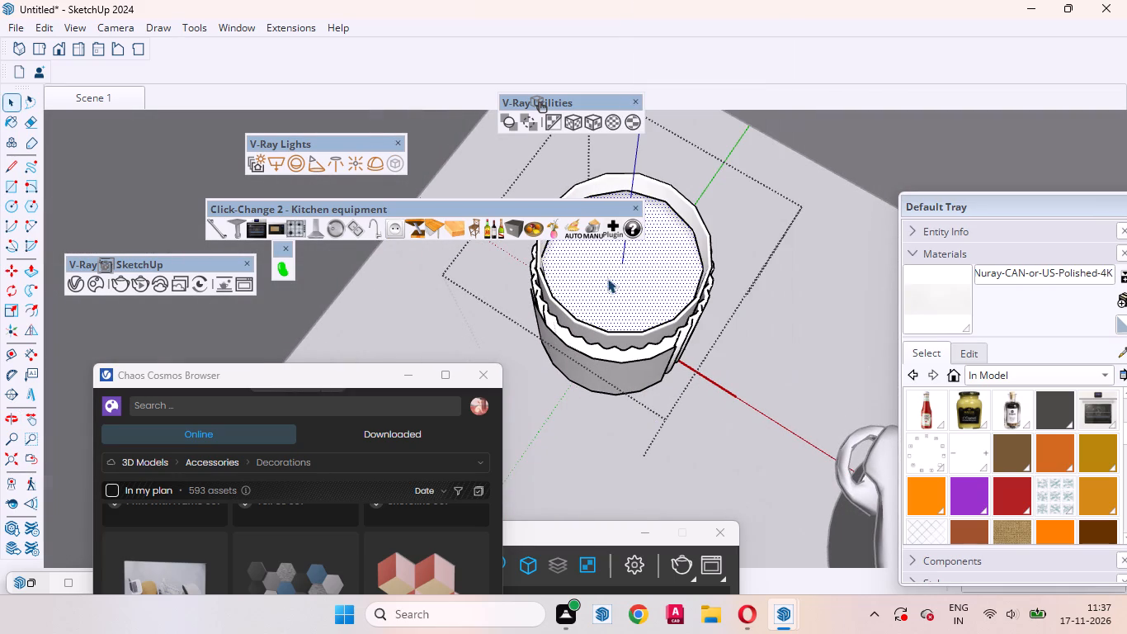
triple_click(606, 282)
click(604, 283)
double_click(604, 283)
click(603, 286)
middle_drag(610, 297, 524, 377)
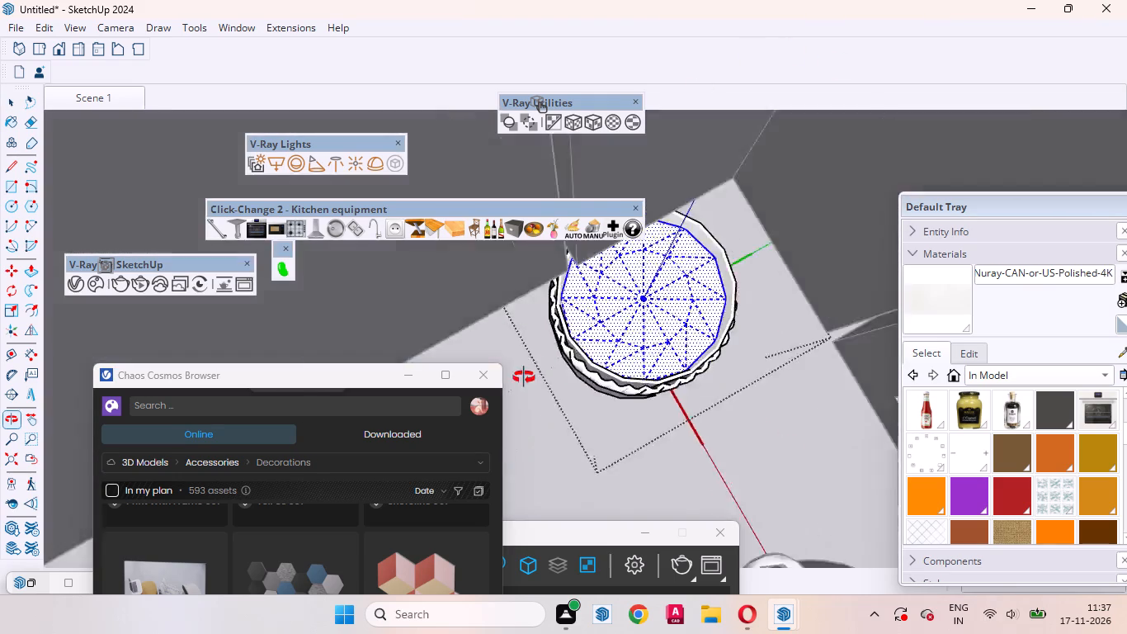
middle_drag(524, 377, 489, 212)
right_click(641, 278)
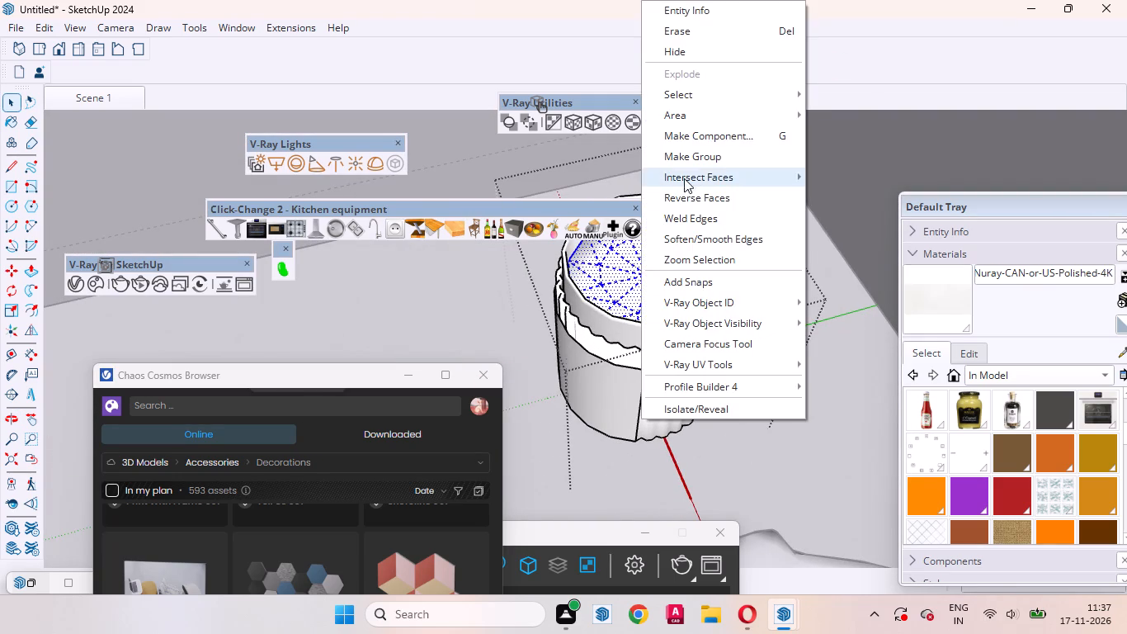
click(677, 154)
Convert the candle's wax group to a V-Ray mesh light and leave the candle's editing mode.
middle_drag(635, 324, 811, 242)
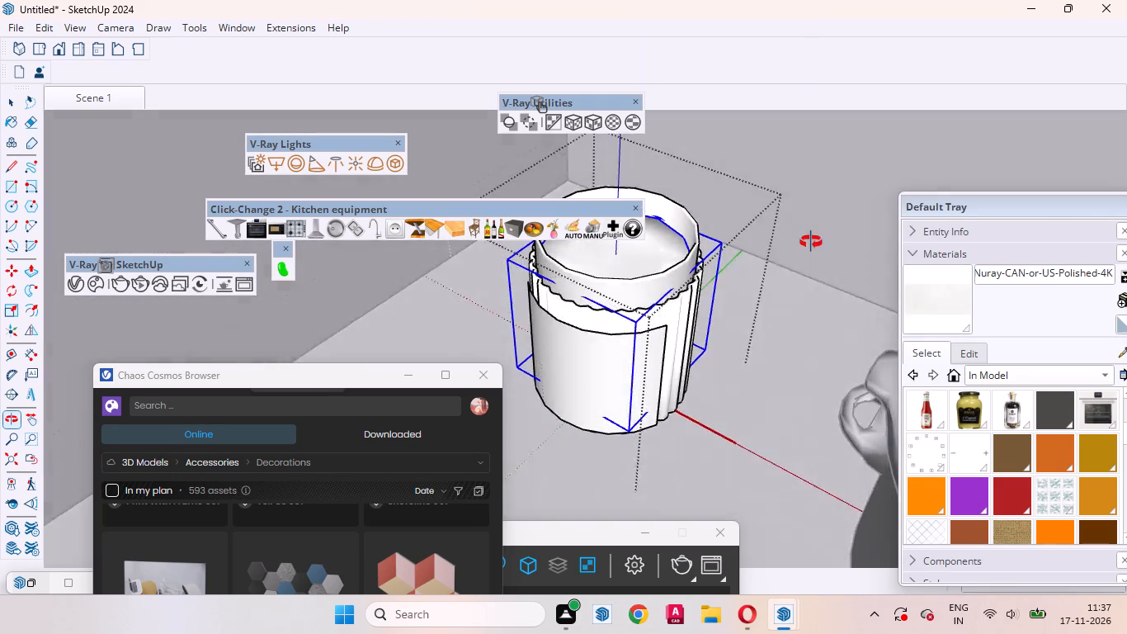
middle_drag(811, 242, 757, 369)
click(392, 158)
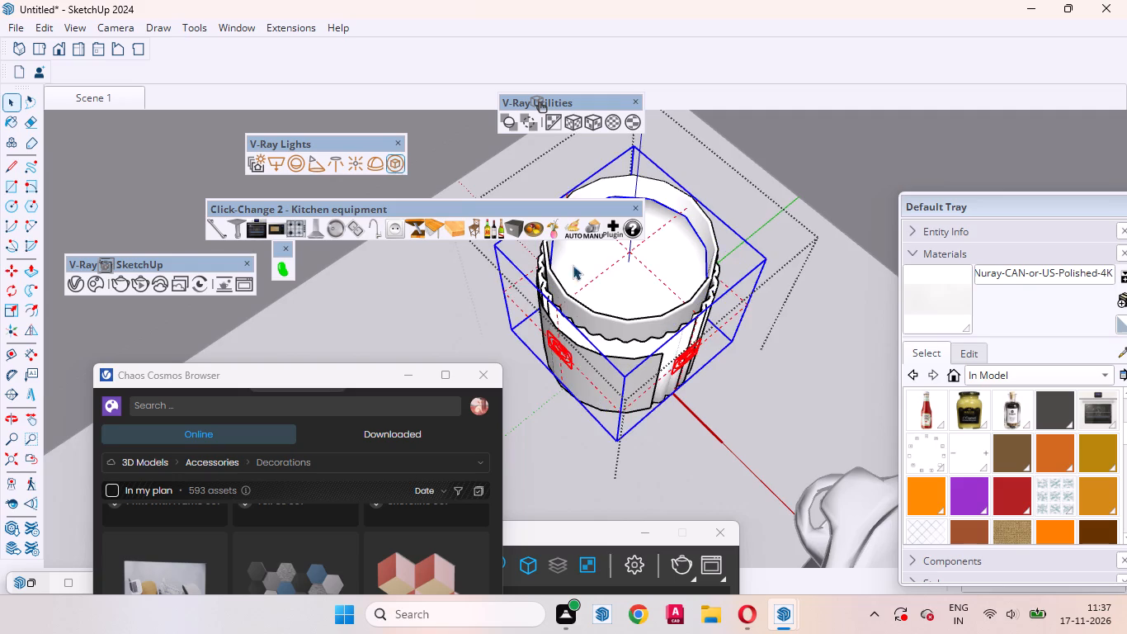
middle_drag(564, 306, 643, 247)
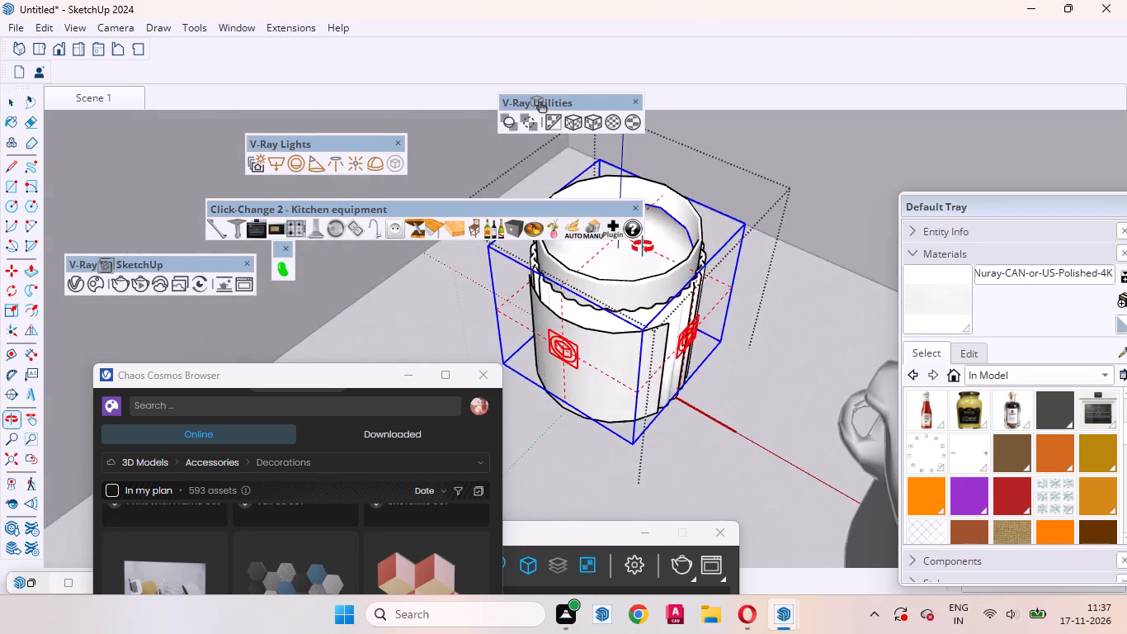
middle_drag(643, 247, 644, 254)
scroll(580, 334, down, 4)
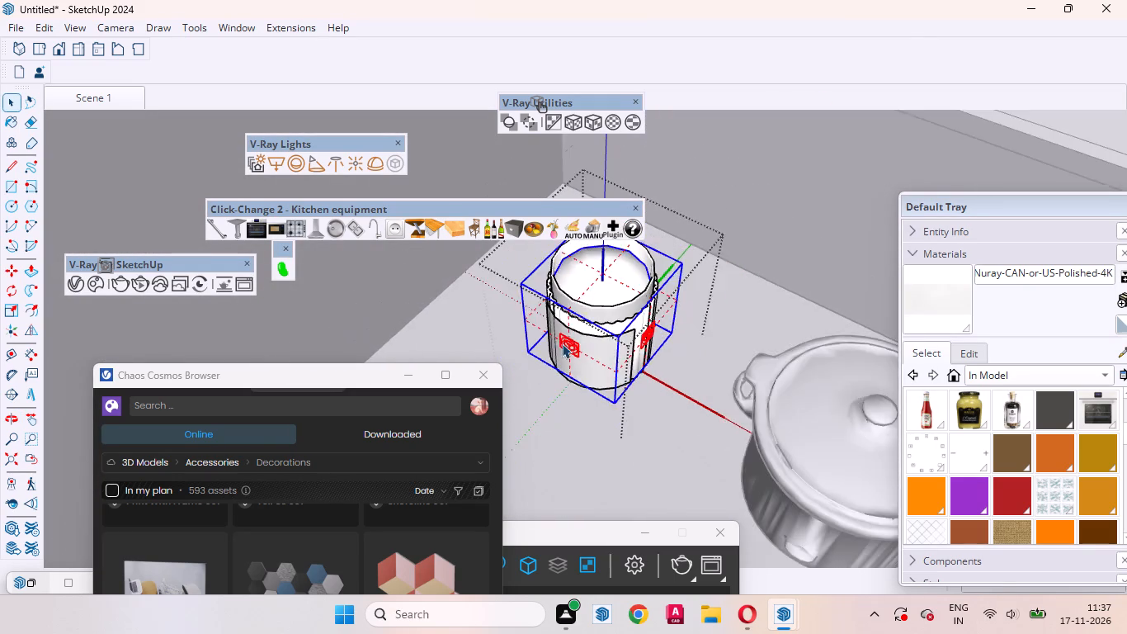
scroll(562, 343, down, 20)
scroll(562, 343, down, 6)
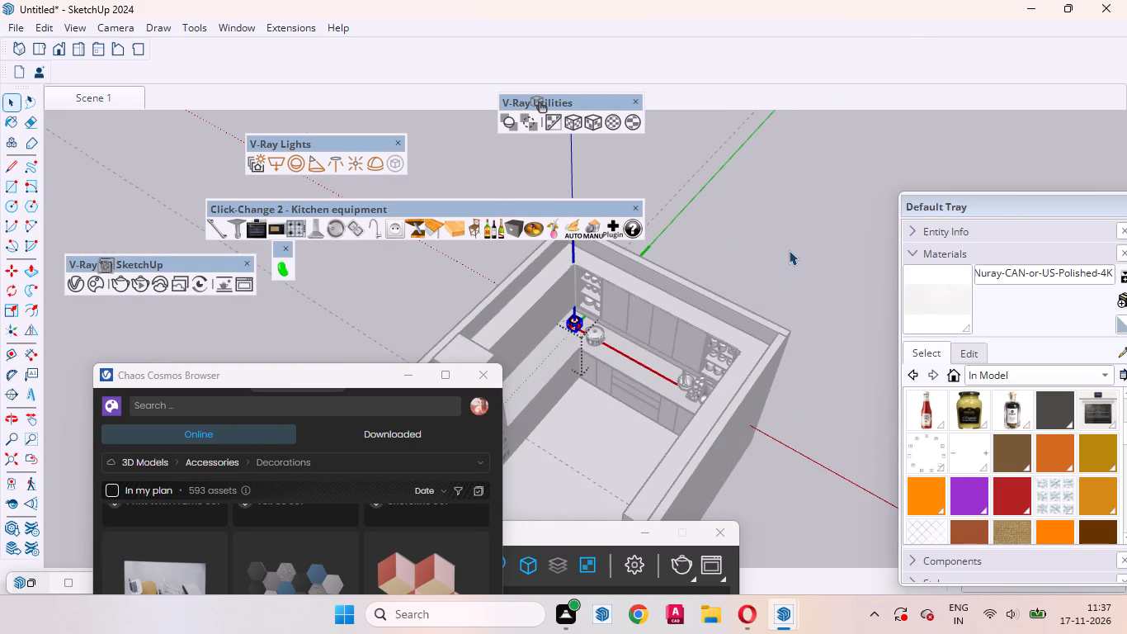
click(789, 250)
Switch off the SunLight in the V-Ray Asset Editor and start an interactive render of the candle on the countertop.
scroll(388, 365, up, 20)
scroll(388, 365, up, 1)
middle_drag(553, 360, 559, 348)
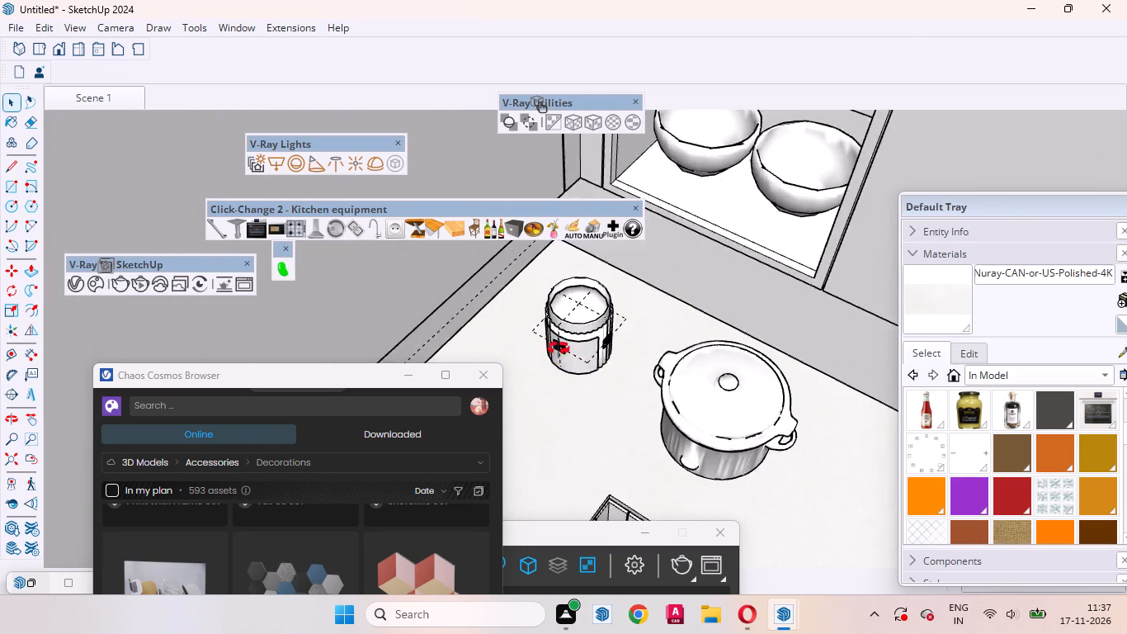
middle_drag(559, 348, 637, 243)
scroll(584, 368, up, 4)
middle_drag(567, 370, 582, 340)
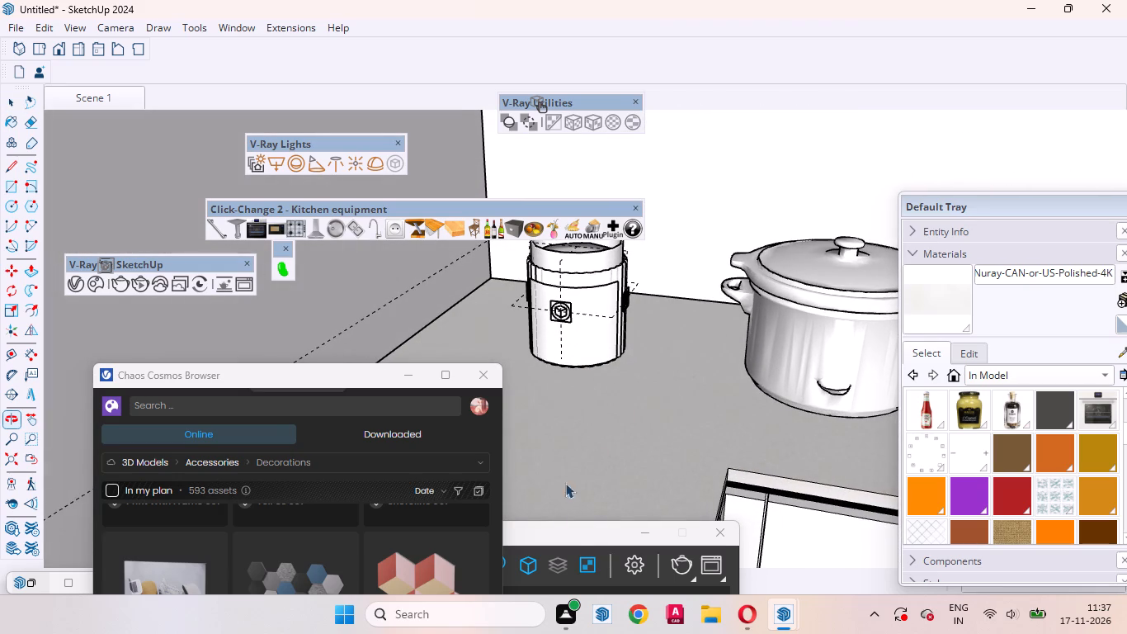
drag(582, 532, 677, 214)
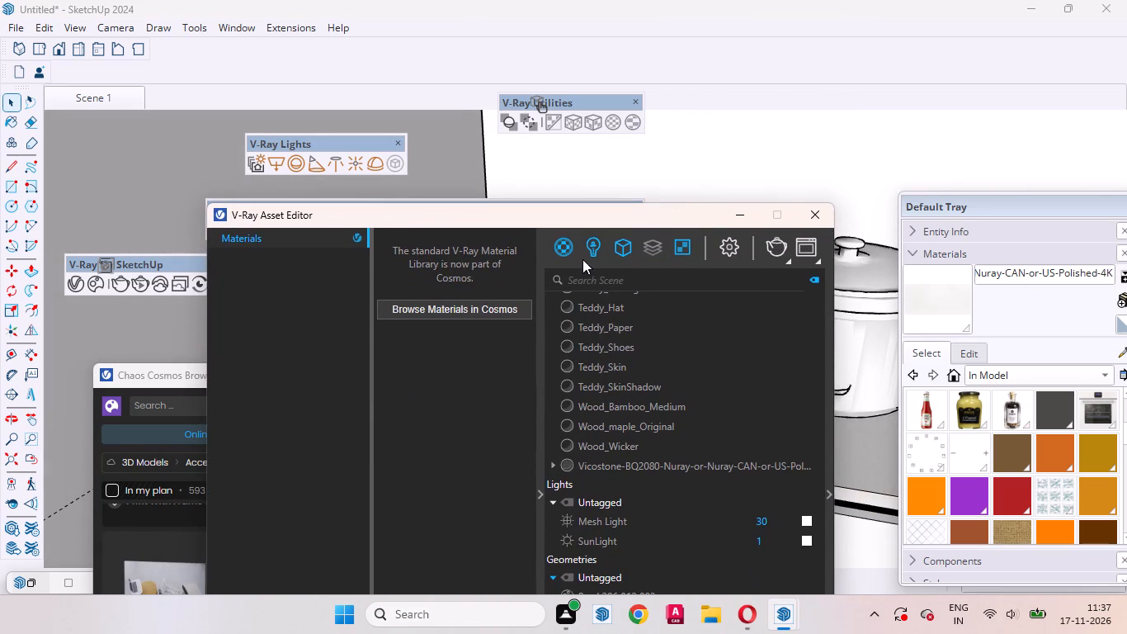
click(586, 253)
click(568, 357)
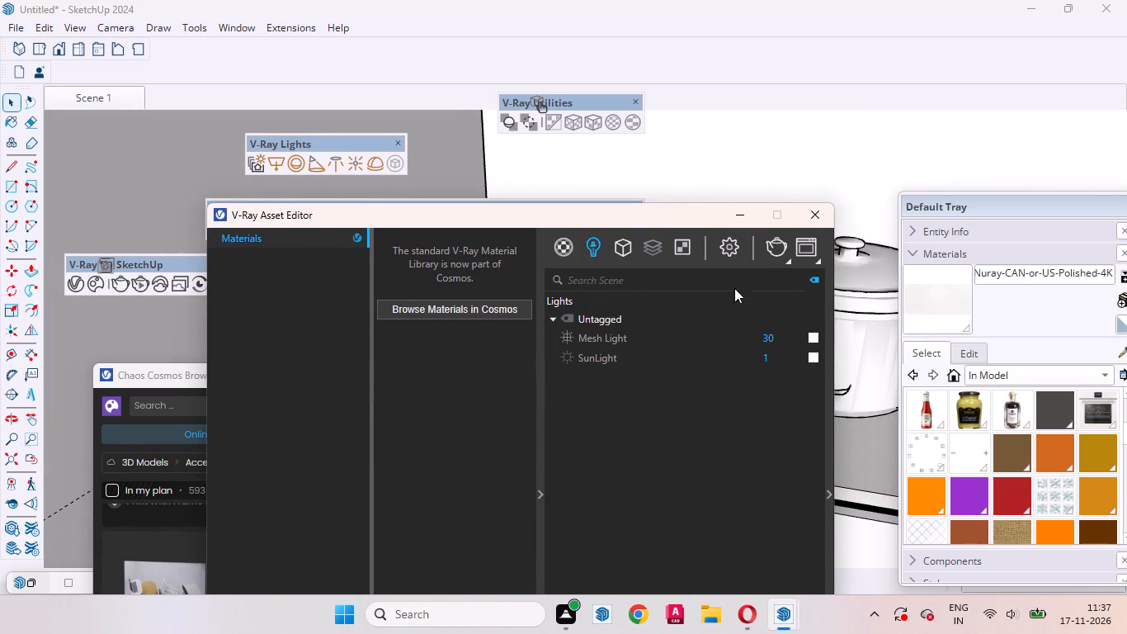
click(790, 263)
click(774, 296)
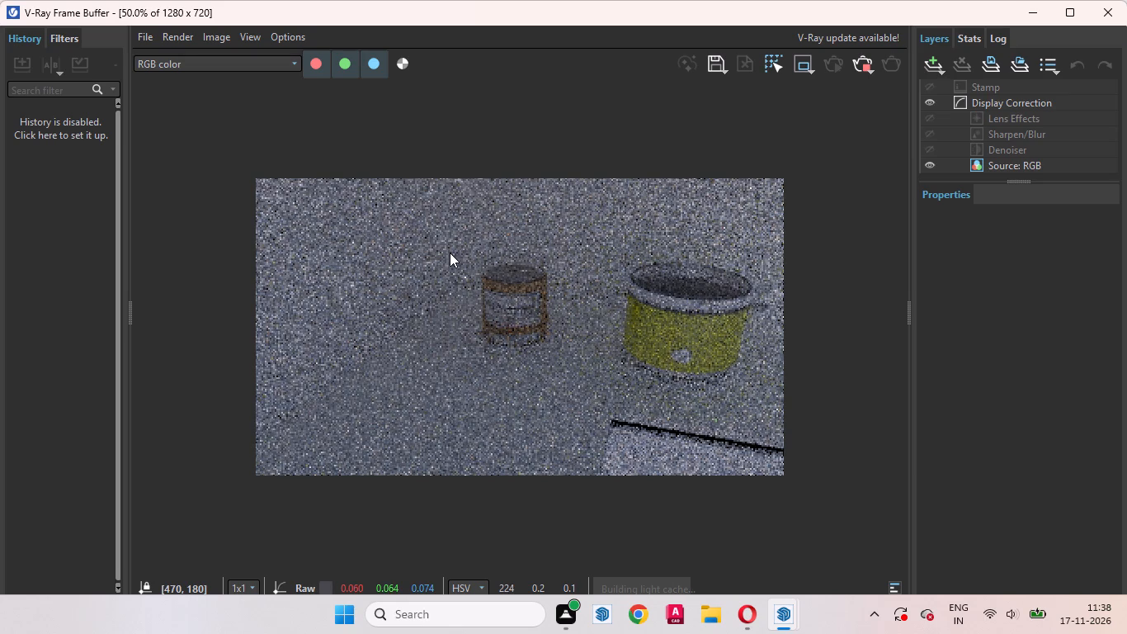
Examine the candle and its lighting close up in the running interactive render.
scroll(537, 286, up, 3)
scroll(535, 364, down, 2)
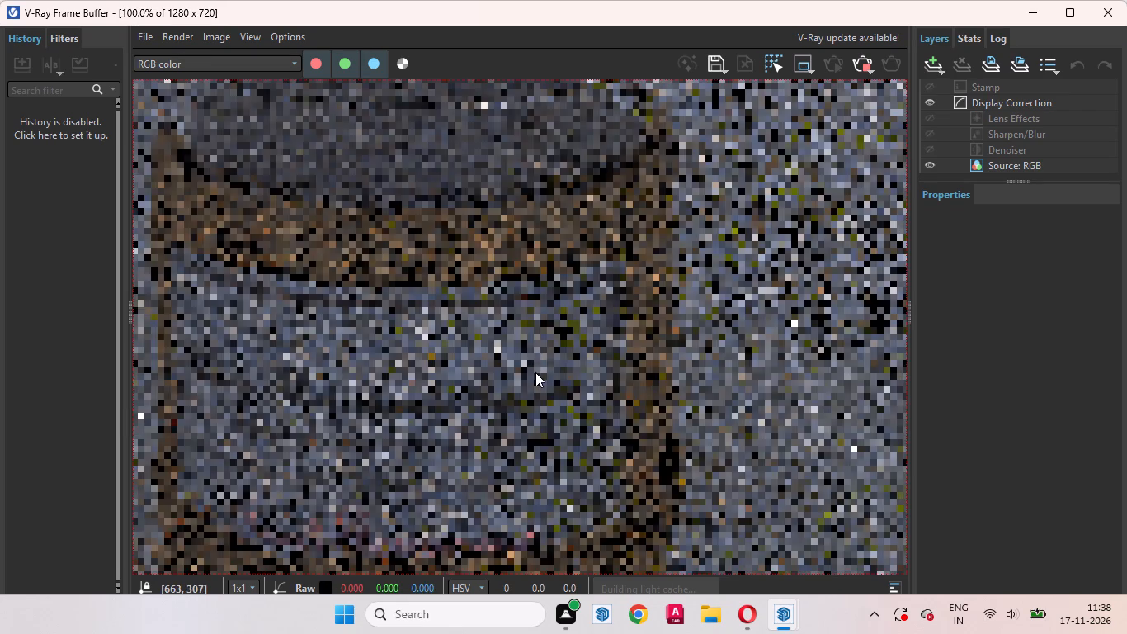
scroll(504, 329, up, 1)
middle_drag(520, 344, 512, 337)
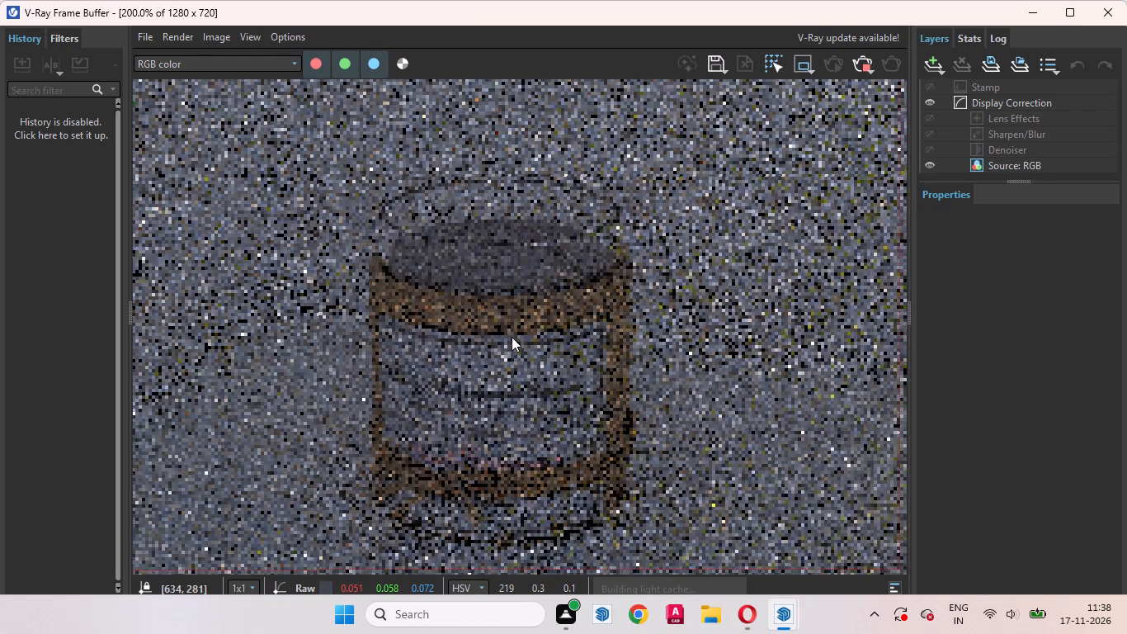
middle_drag(512, 337, 480, 279)
scroll(495, 345, down, 1)
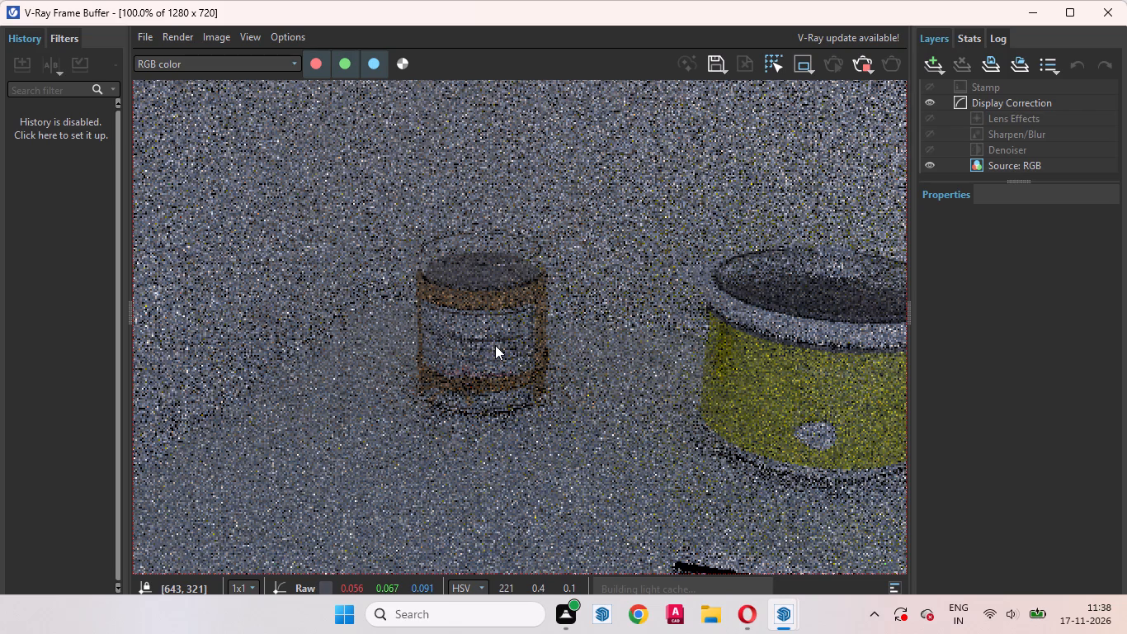
scroll(543, 386, down, 1)
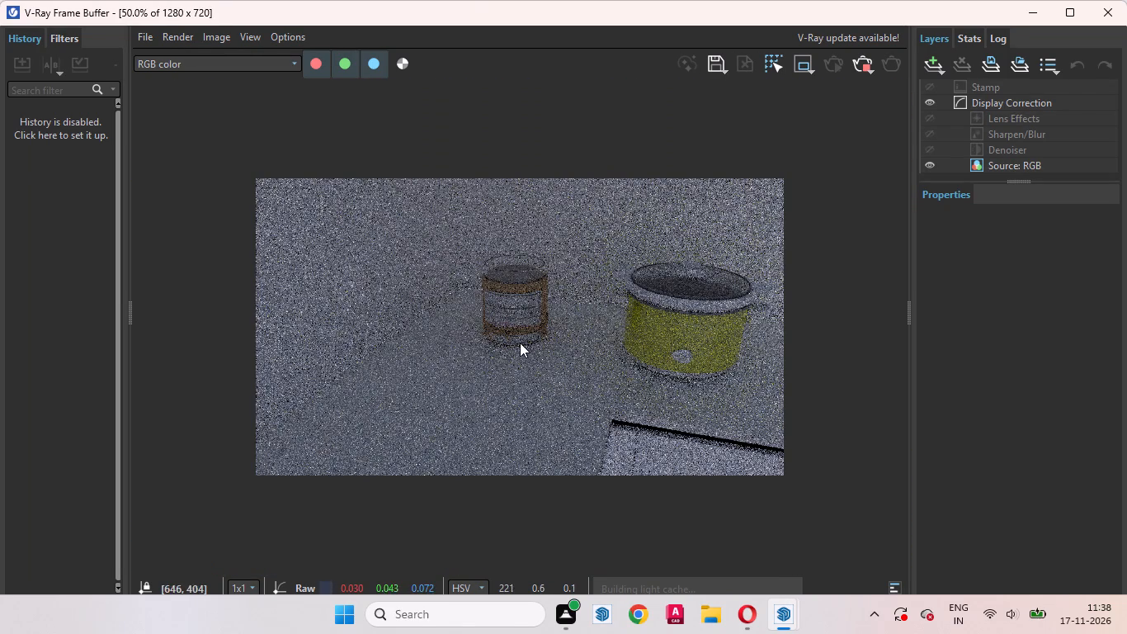
click(1027, 12)
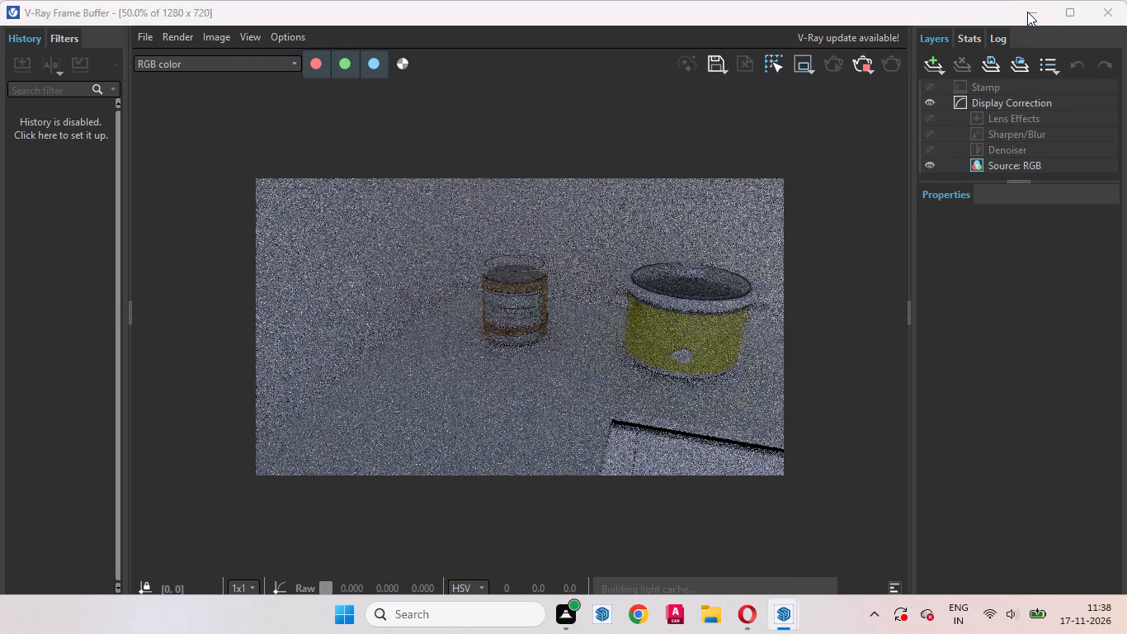
Examine the candle's wax light and label in the interactive render from a lower, front-on view, and stop the render.
drag(572, 218, 790, 537)
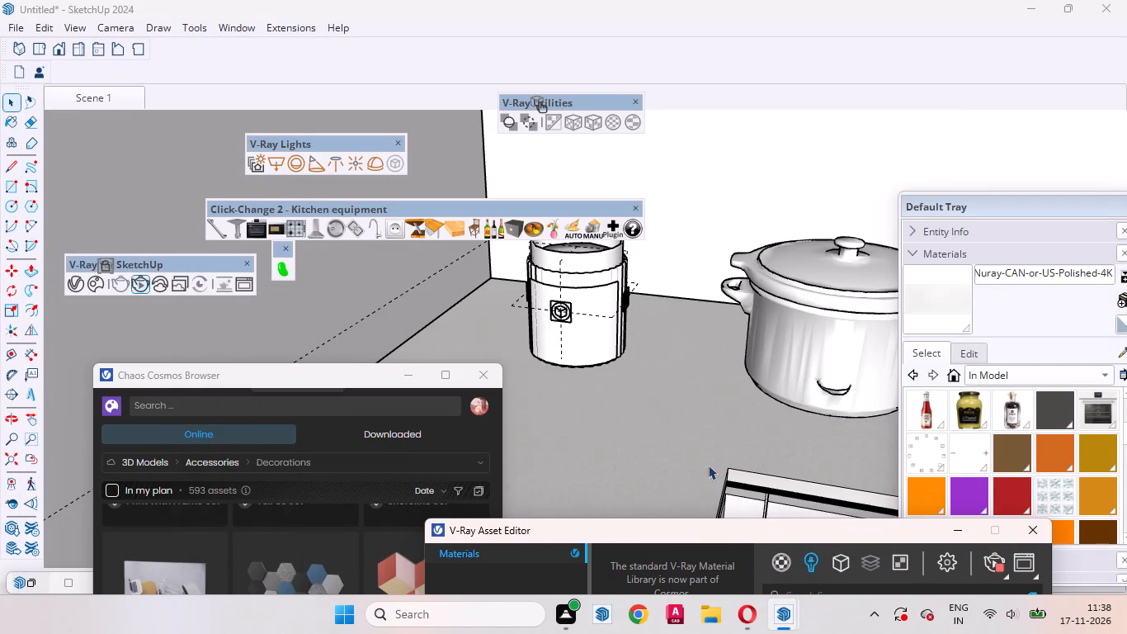
scroll(607, 313, up, 2)
scroll(676, 480, down, 2)
middle_drag(622, 387, 618, 296)
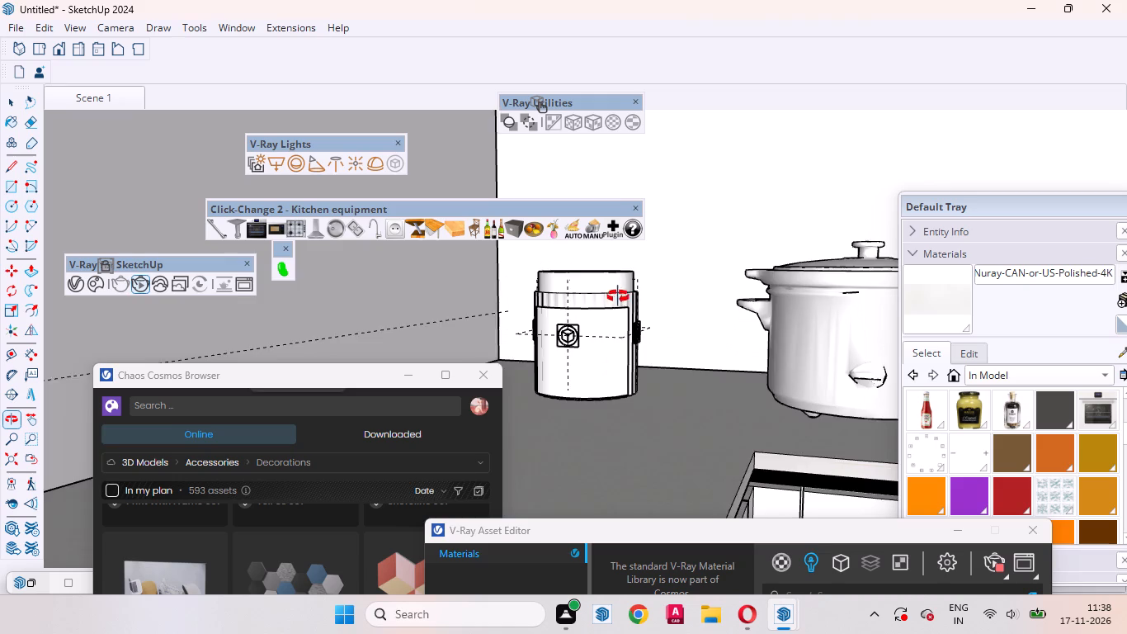
middle_drag(618, 296, 641, 295)
drag(780, 528, 432, 217)
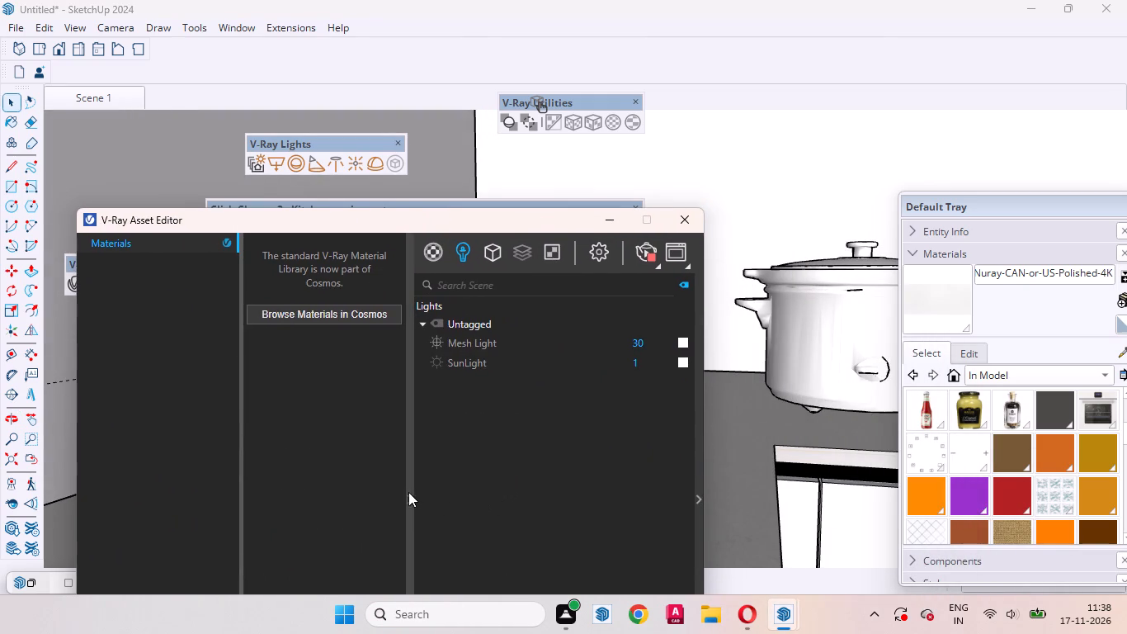
click(408, 492)
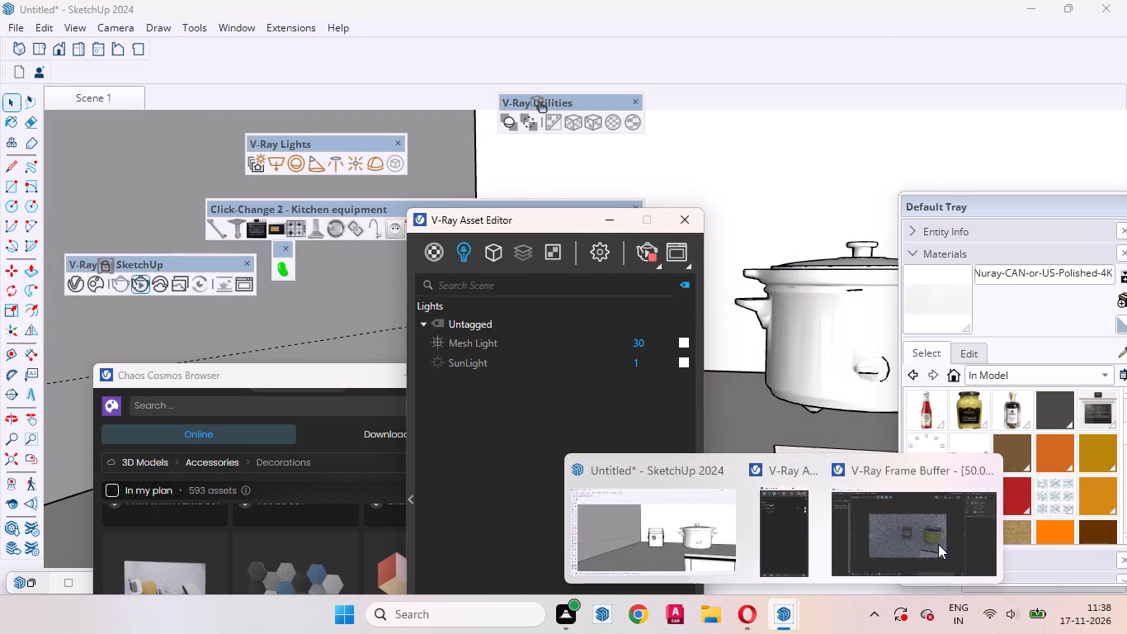
click(938, 544)
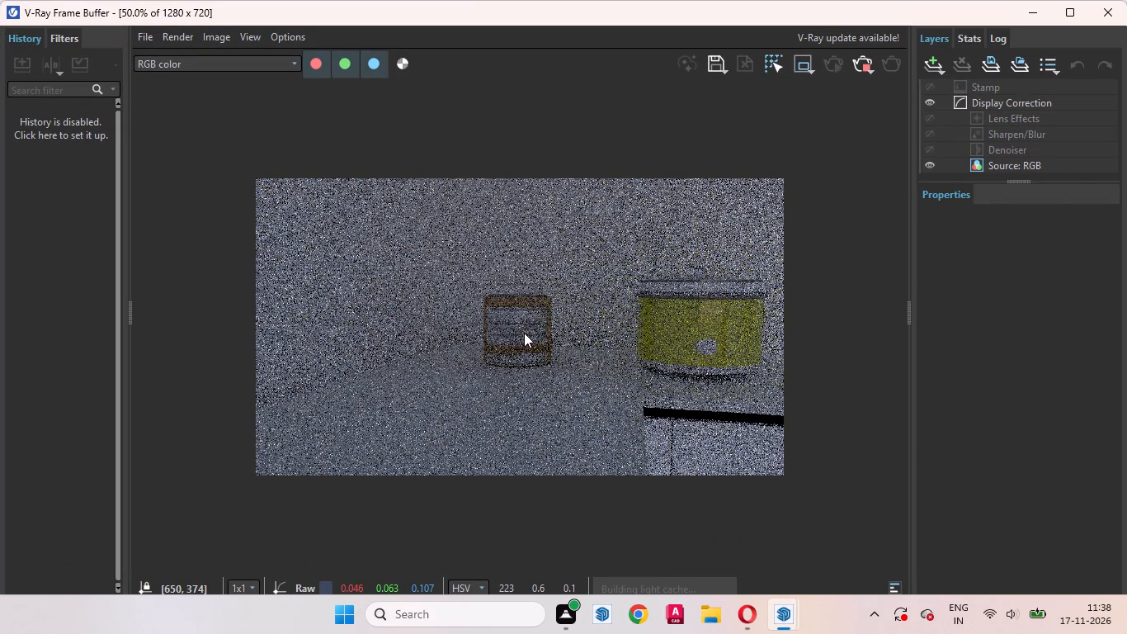
scroll(516, 329, up, 2)
scroll(467, 416, down, 2)
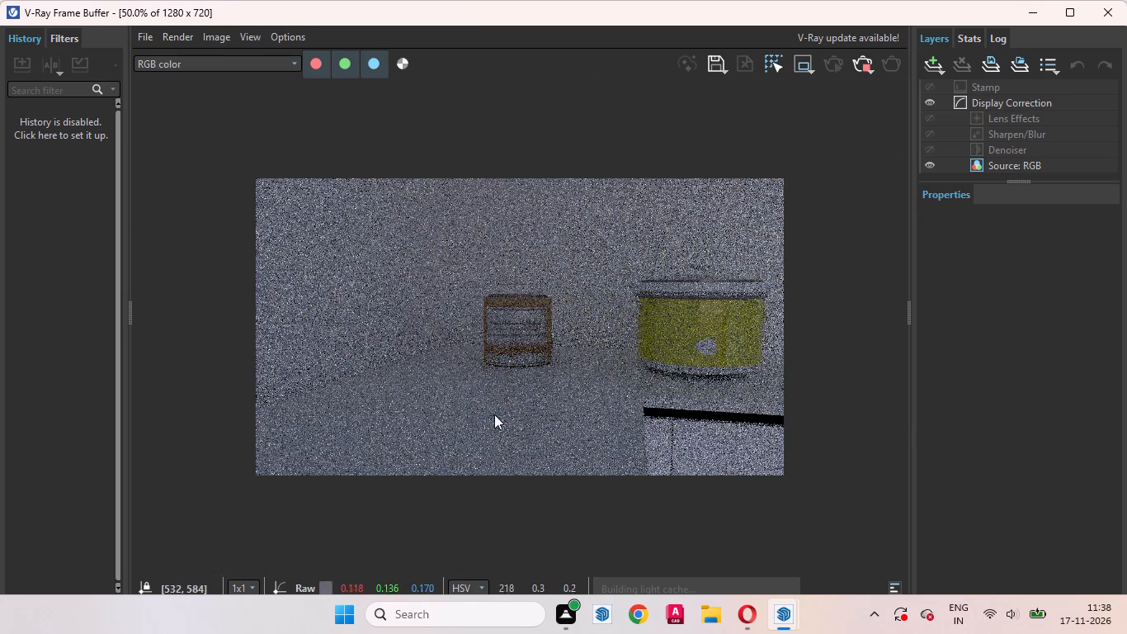
middle_drag(578, 372, 551, 514)
scroll(521, 344, up, 1)
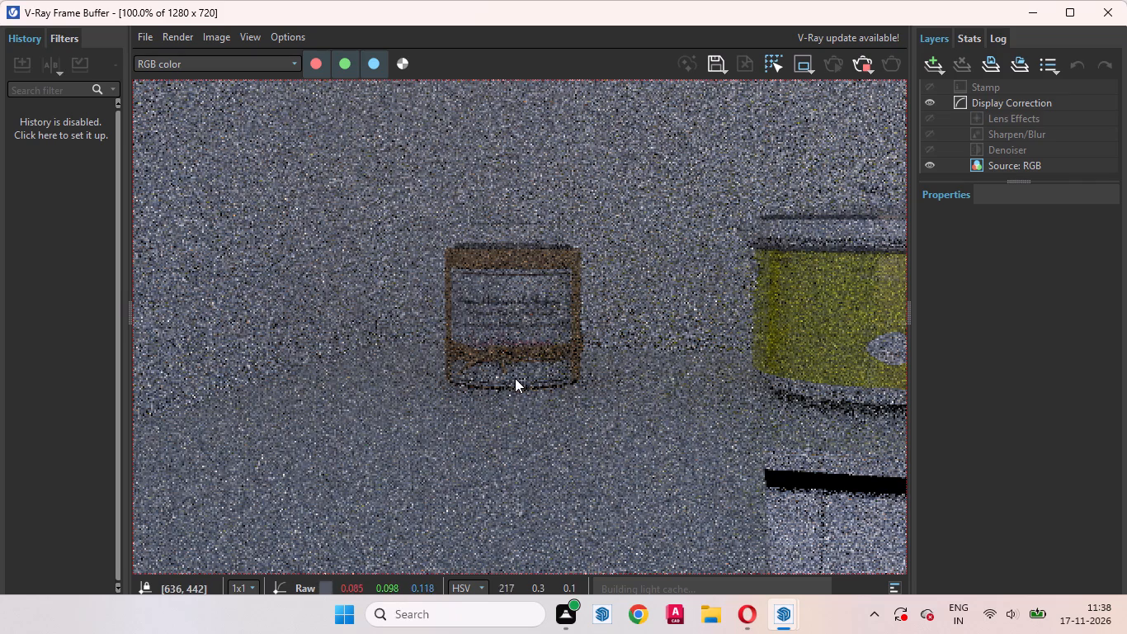
scroll(515, 378, down, 1)
scroll(507, 313, up, 1)
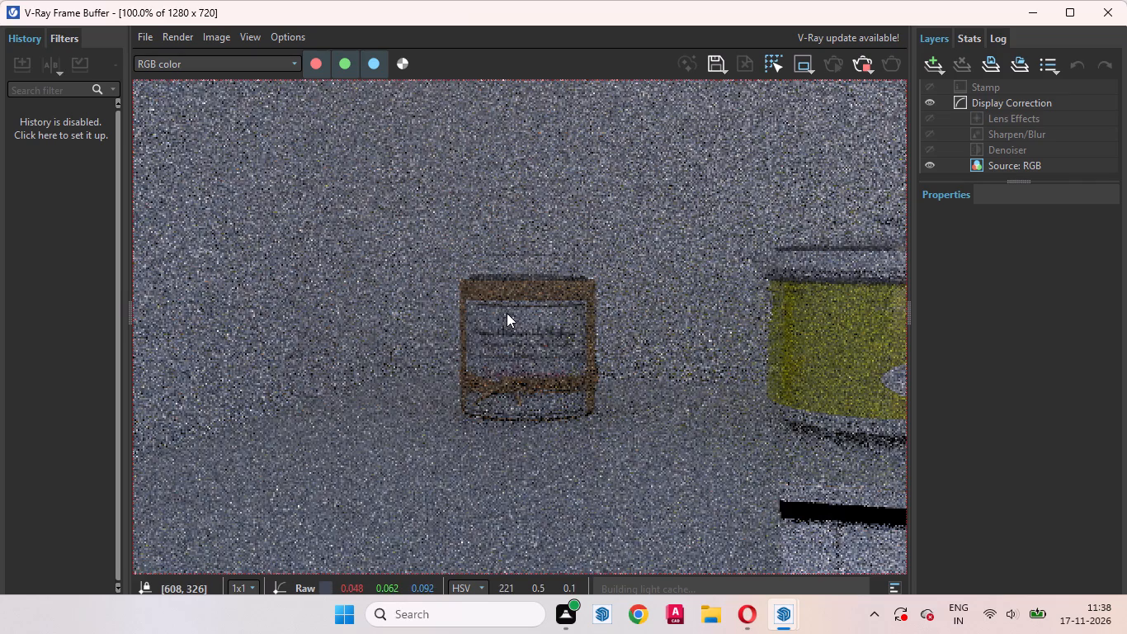
scroll(521, 360, up, 1)
scroll(533, 392, down, 1)
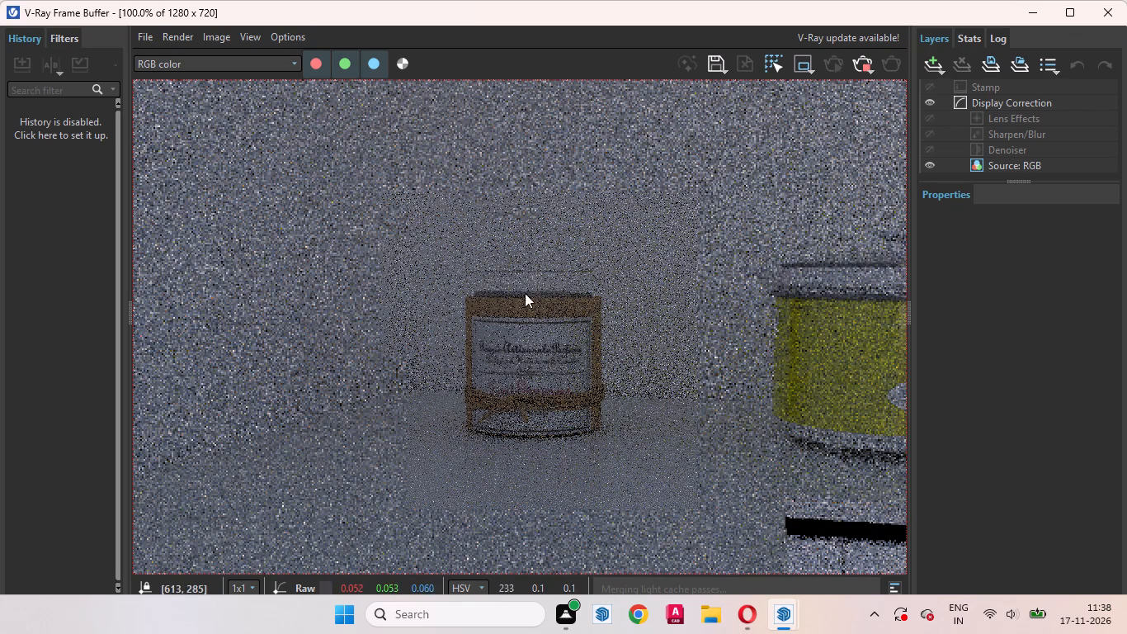
scroll(526, 294, up, 1)
scroll(592, 426, up, 1)
scroll(415, 373, down, 1)
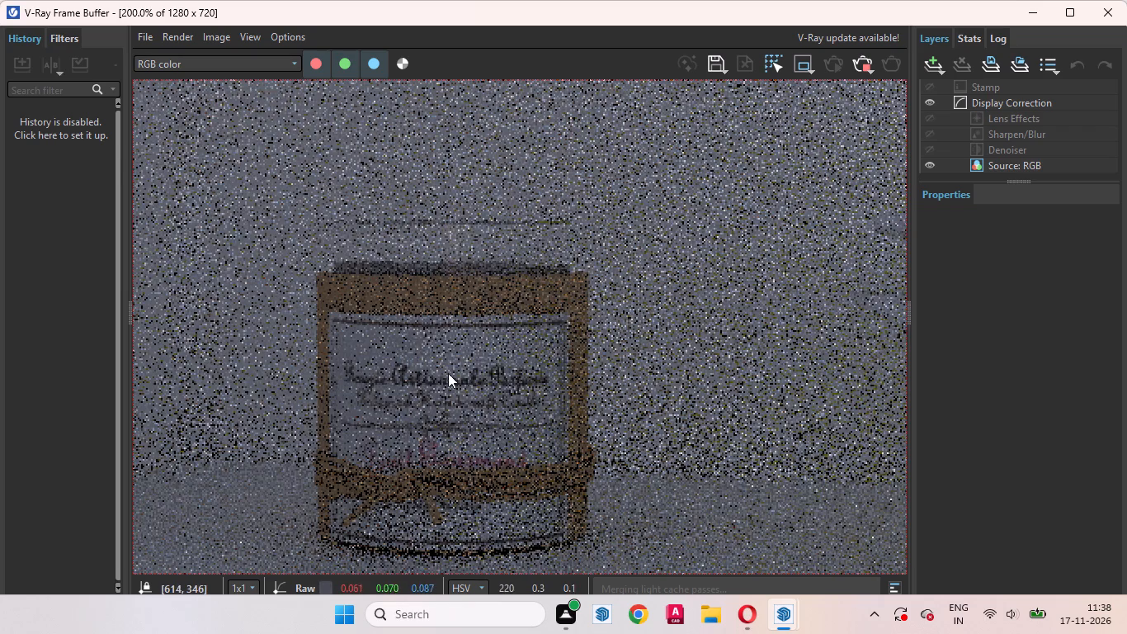
scroll(450, 281, up, 1)
scroll(420, 375, down, 1)
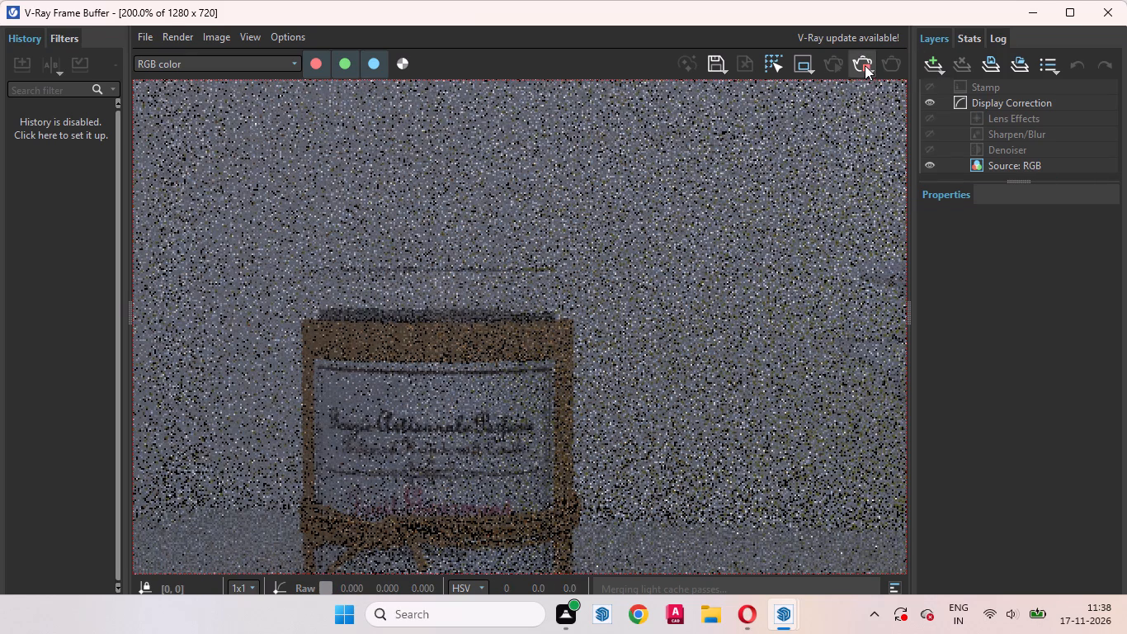
click(865, 65)
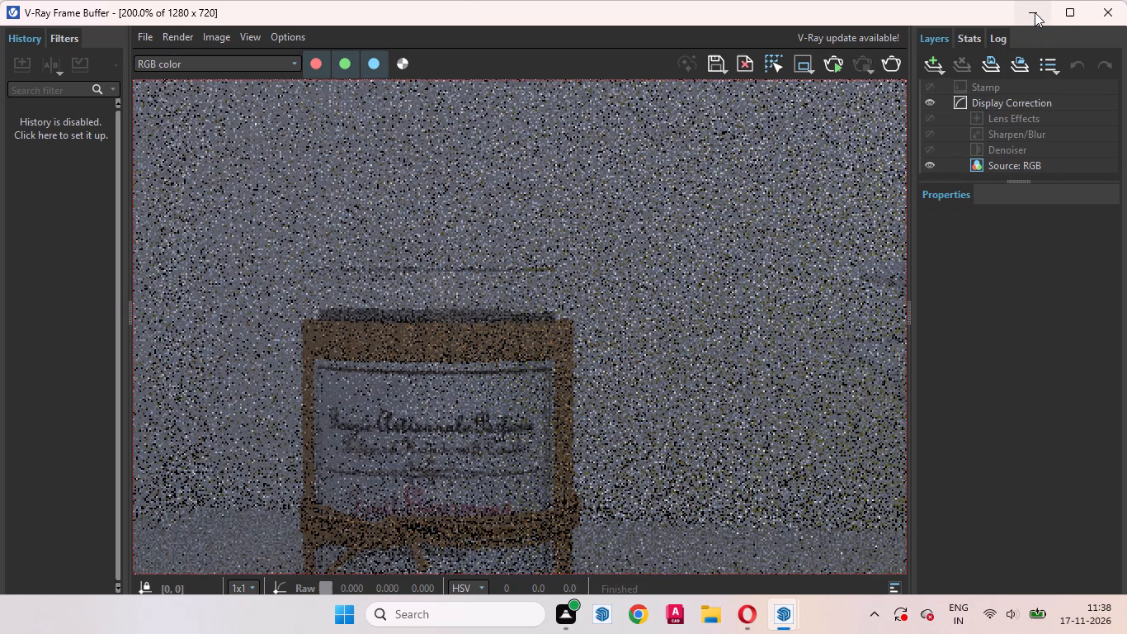
click(1035, 12)
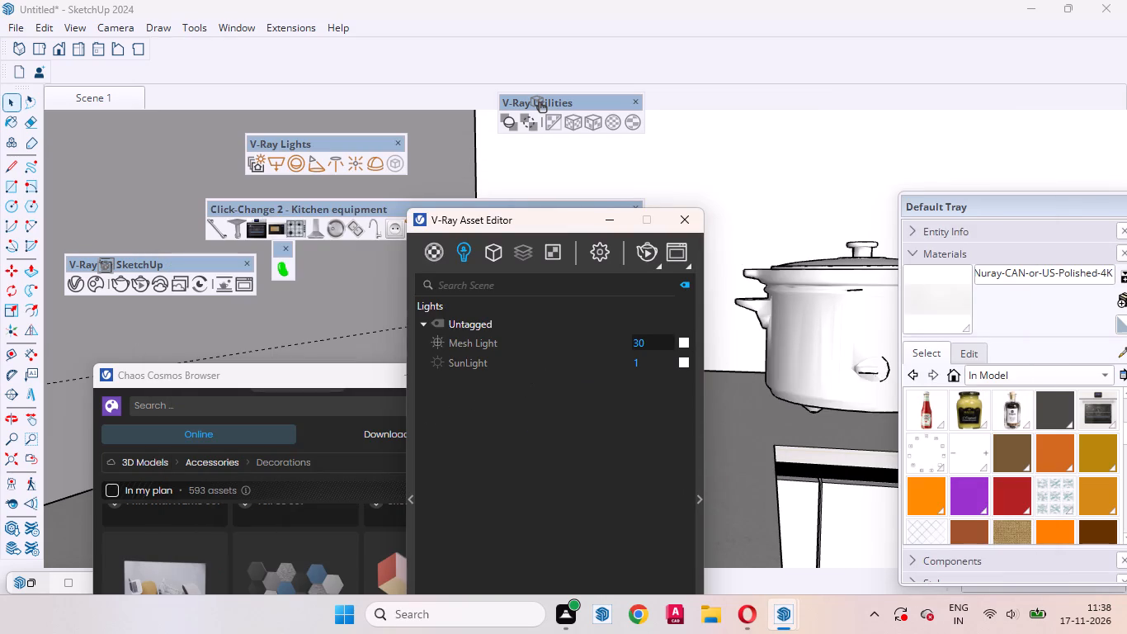
Set the Mesh Light's intensity to 90 in the V-Ray Asset Editor and start an interactive render.
click(639, 342)
key(BackSpace)
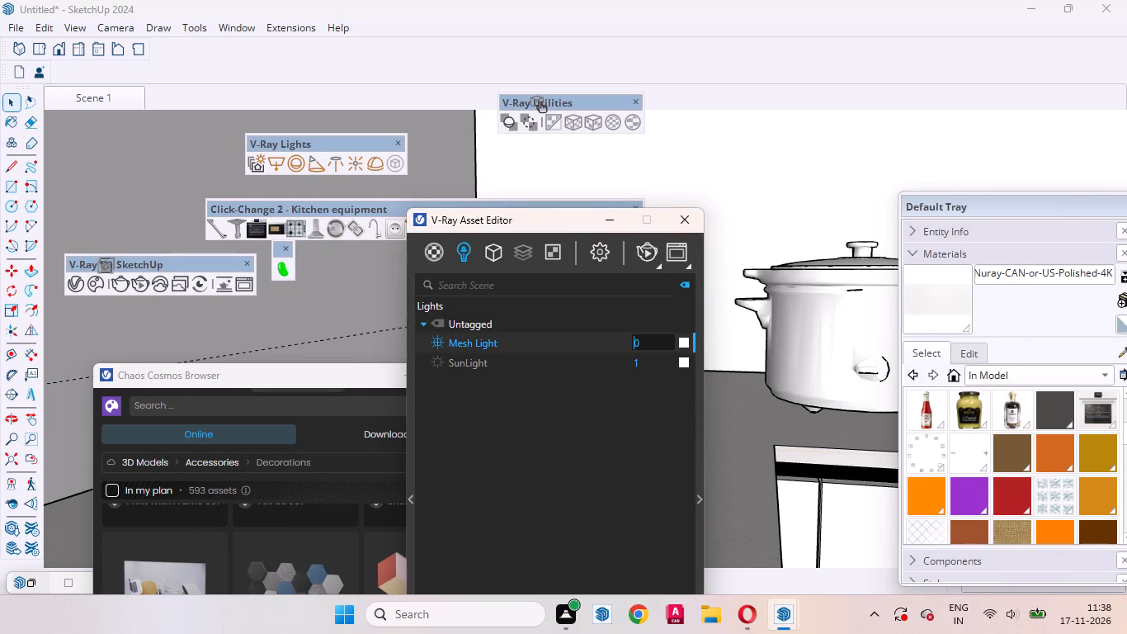
key(9)
key(Return)
click(646, 258)
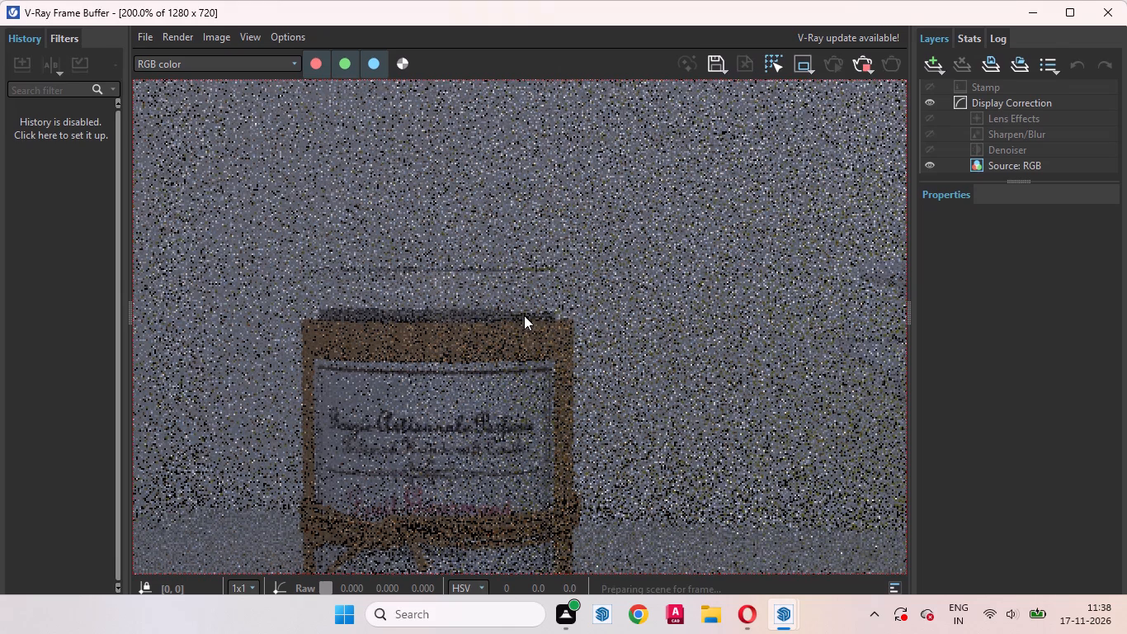
Examine the candle and its surroundings in the interactive render, near and far, stop the render and put the frame buffer away.
scroll(583, 283, down, 1)
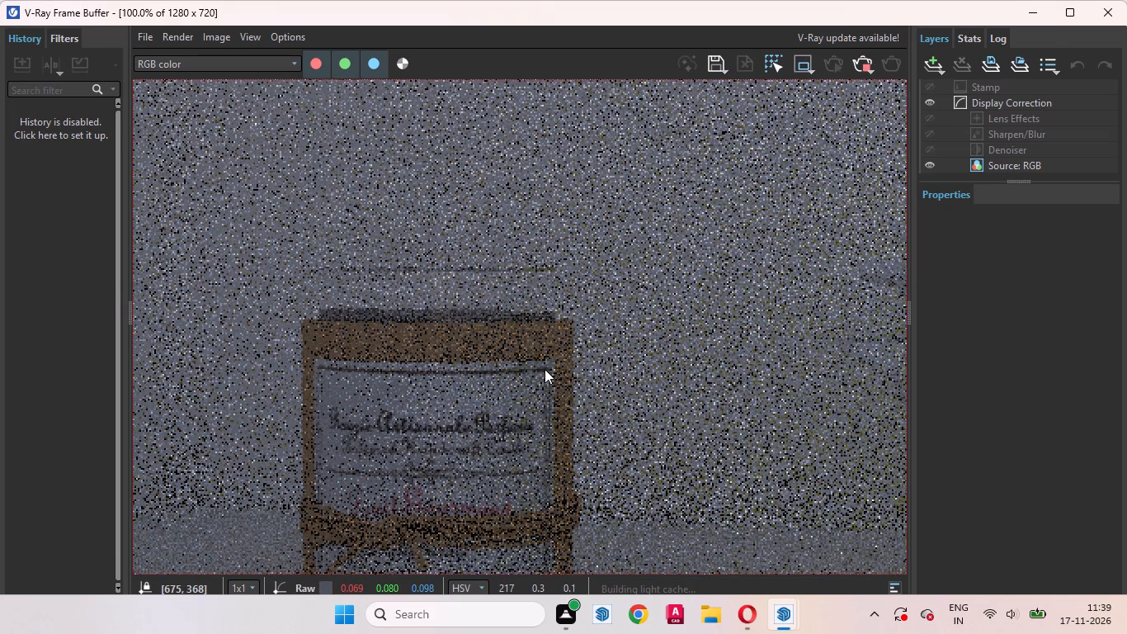
scroll(582, 320, down, 1)
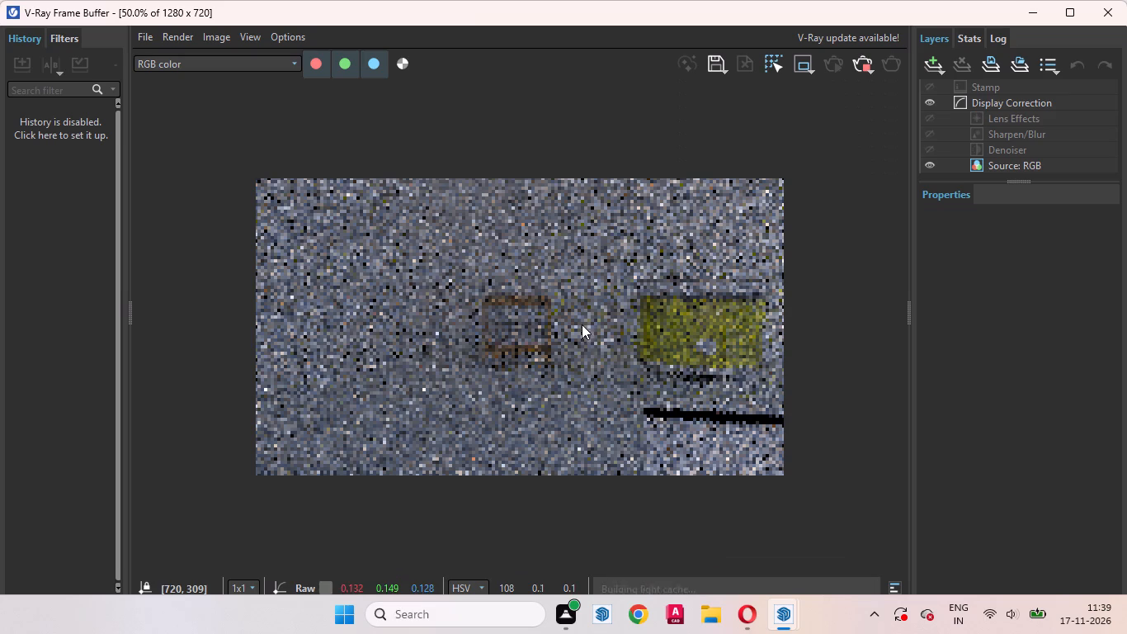
scroll(507, 339, up, 1)
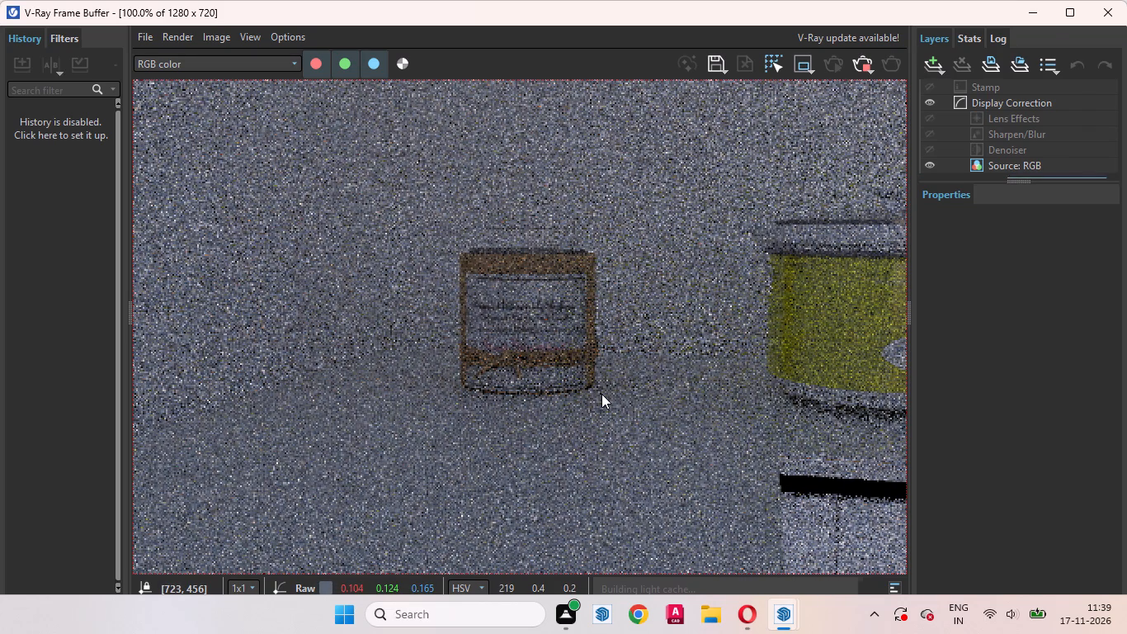
scroll(506, 276, up, 1)
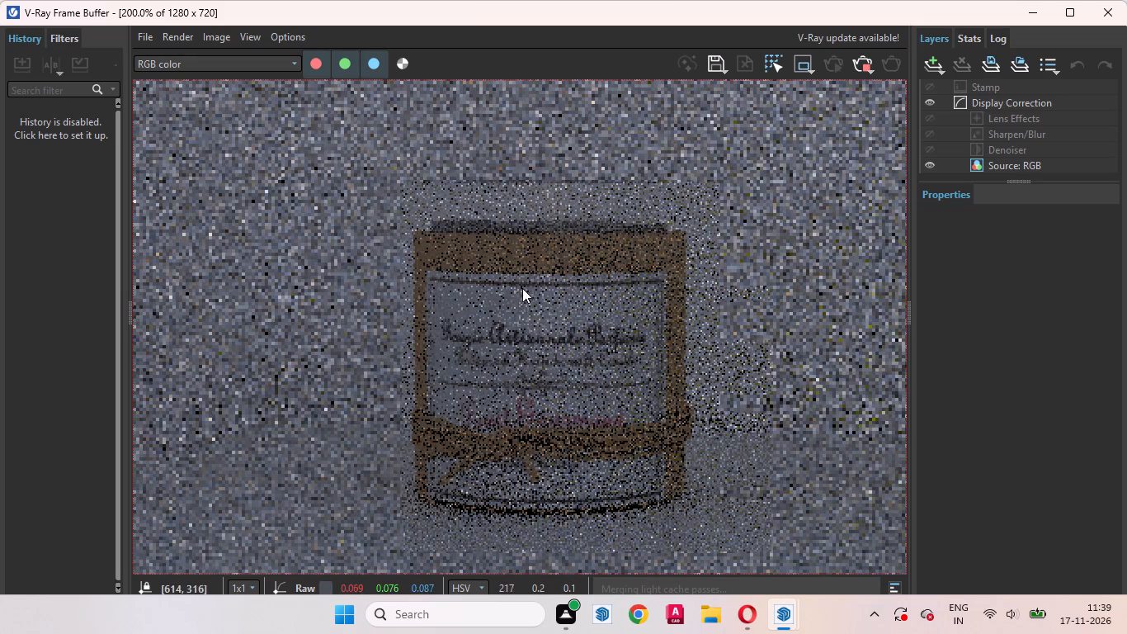
scroll(631, 429, up, 1)
scroll(486, 431, down, 1)
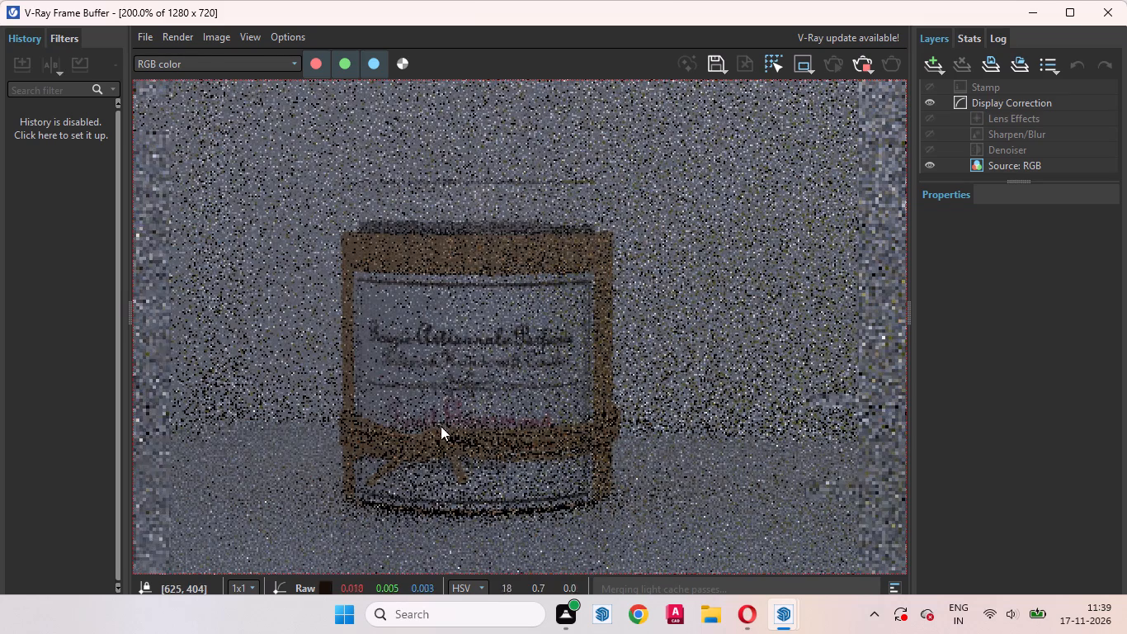
scroll(403, 423, down, 1)
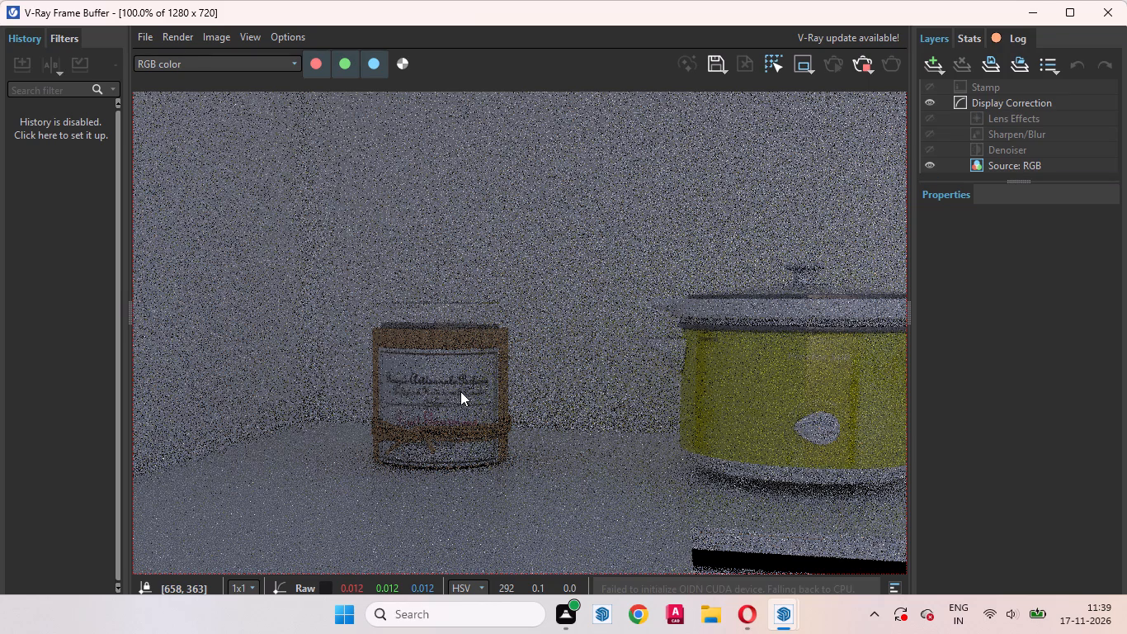
scroll(450, 375, up, 1)
scroll(398, 425, down, 1)
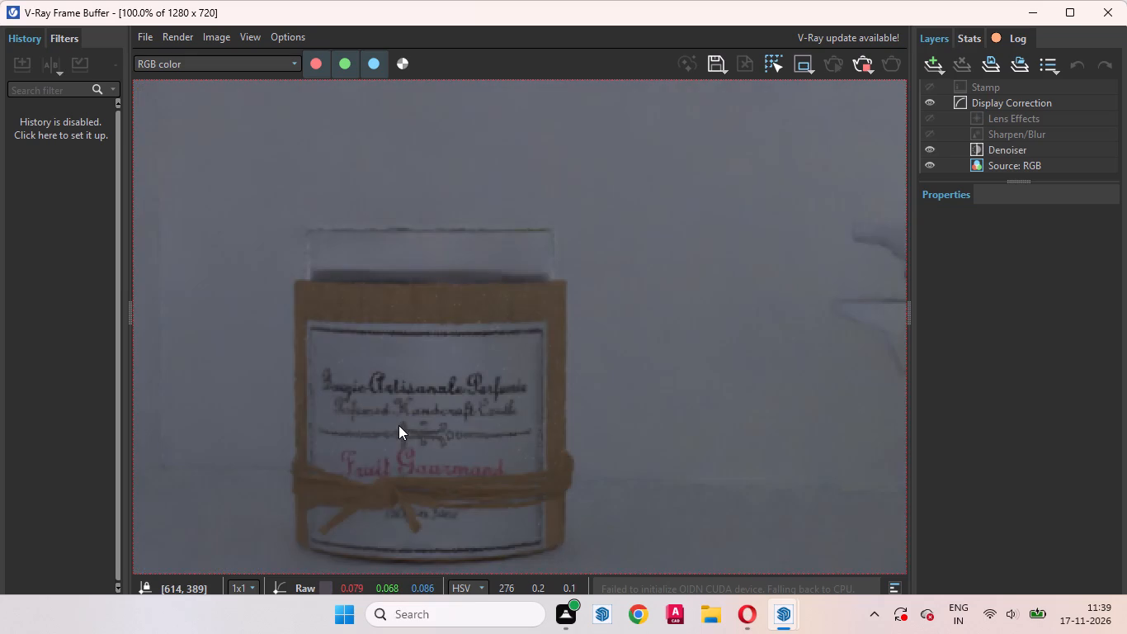
scroll(338, 414, down, 1)
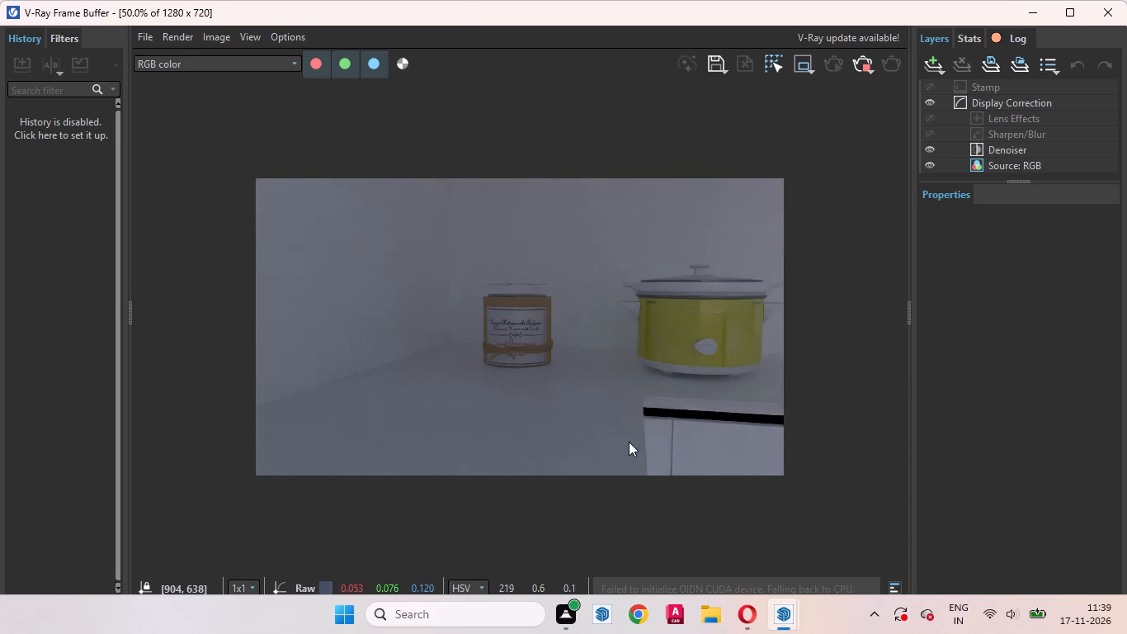
scroll(472, 410, up, 1)
scroll(379, 408, down, 1)
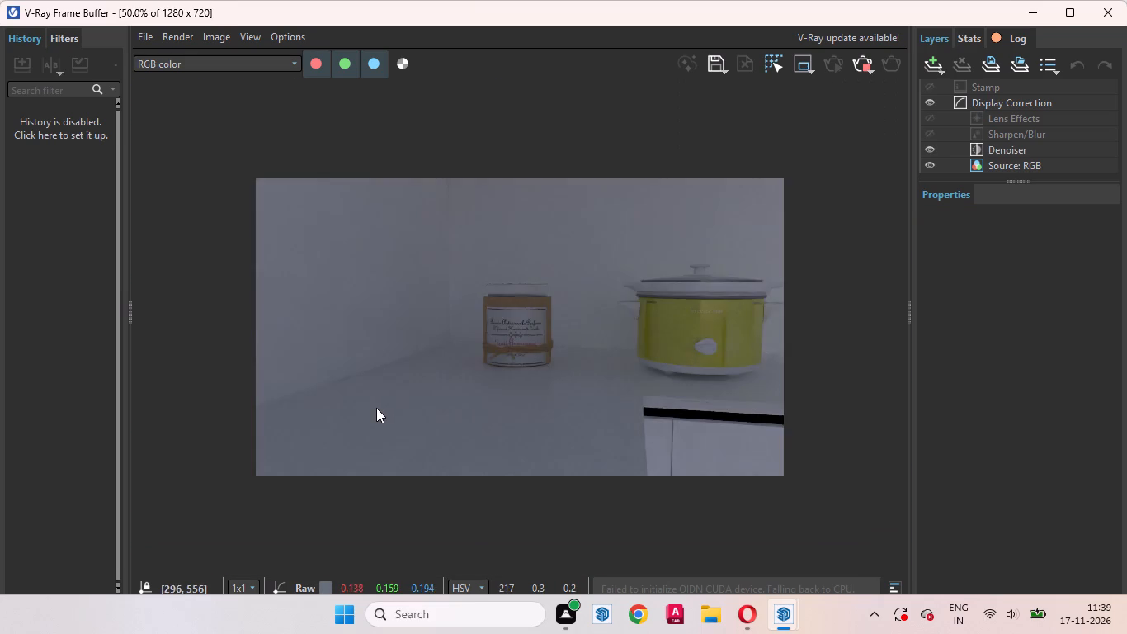
scroll(376, 408, down, 1)
scroll(491, 395, up, 1)
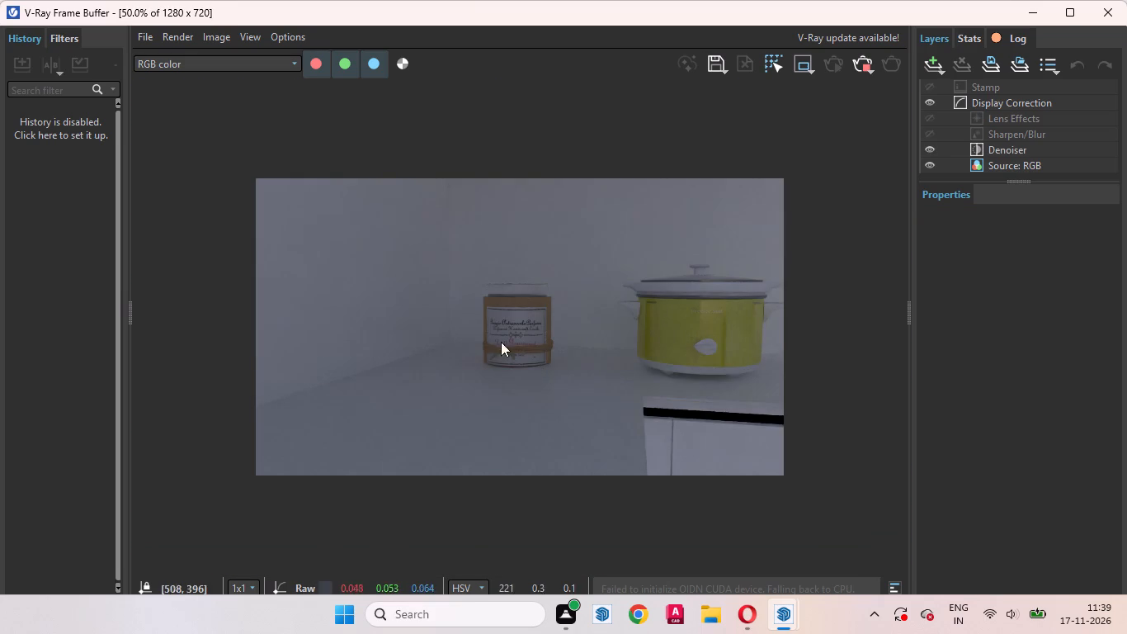
scroll(504, 332, up, 1)
scroll(560, 374, up, 1)
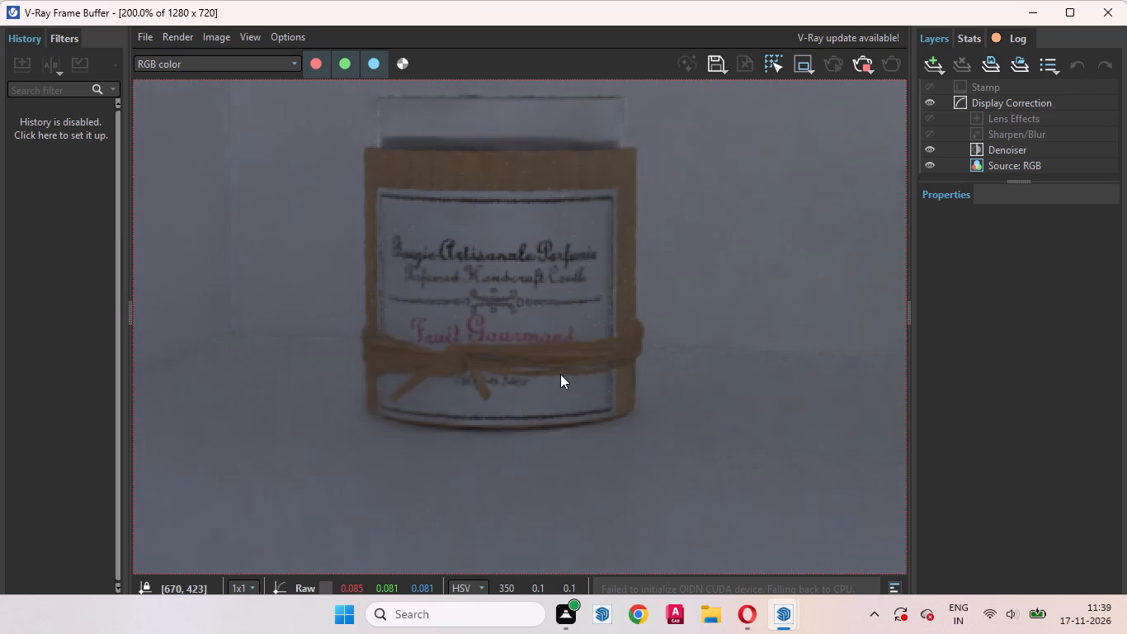
click(863, 61)
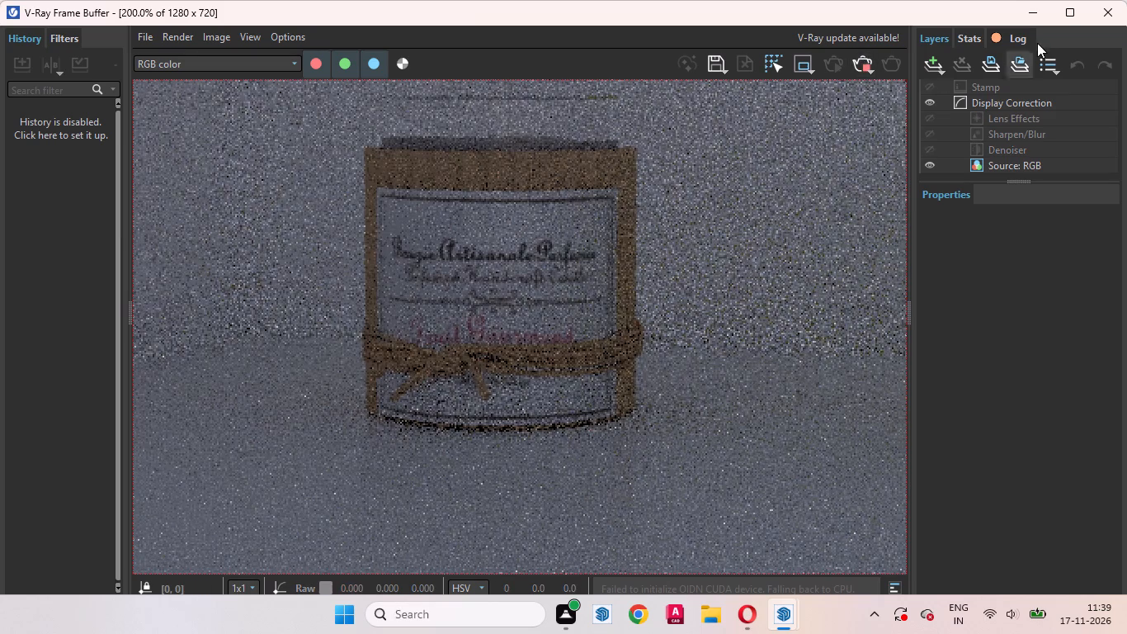
click(1026, 11)
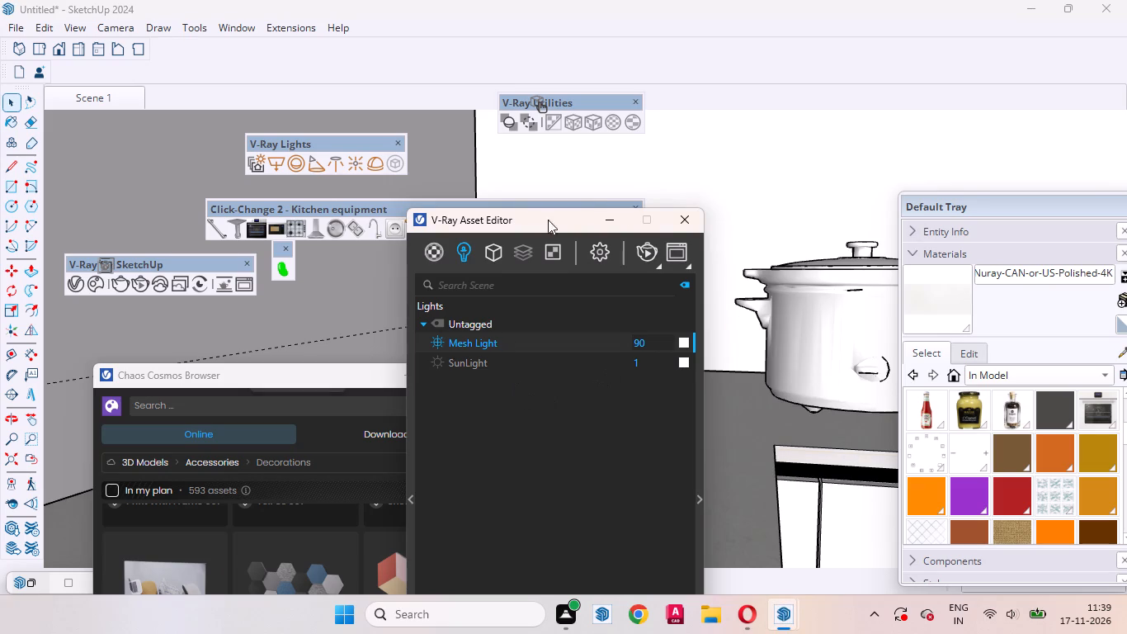
Close the Chaos Cosmos Browser and move the V-Ray Asset Editor aside to clear the kitchen model.
drag(323, 372, 227, 371)
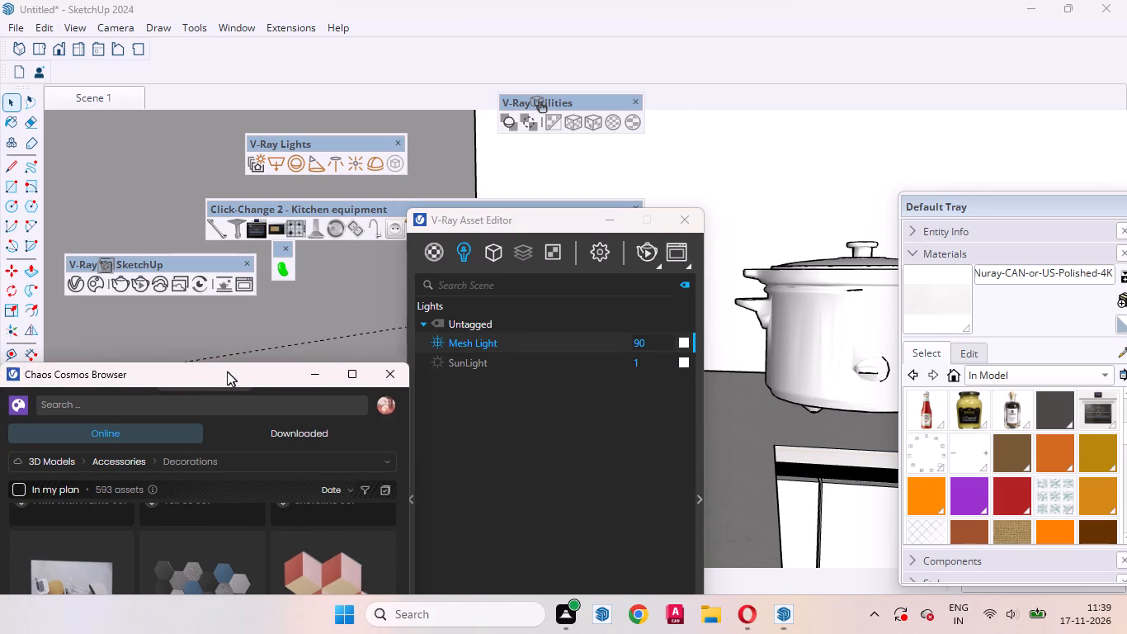
drag(227, 371, 209, 372)
click(370, 381)
drag(556, 221, 750, 292)
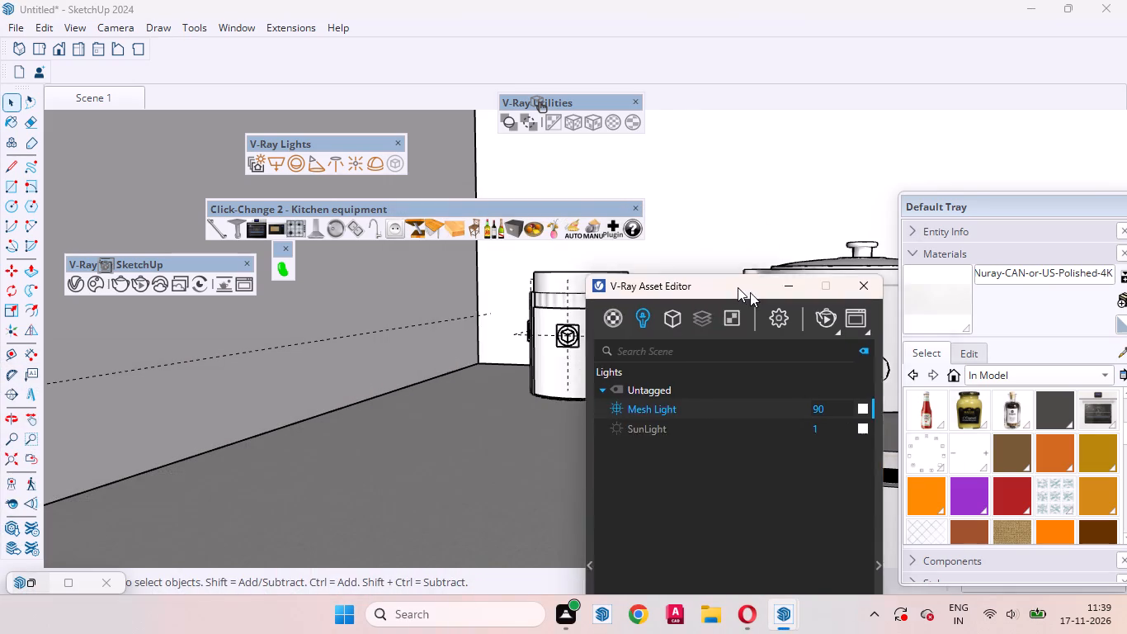
drag(750, 292, 856, 319)
Sample the gold-veined white marble material from the front edge of the kitchen countertop.
scroll(554, 417, down, 20)
scroll(554, 417, down, 3)
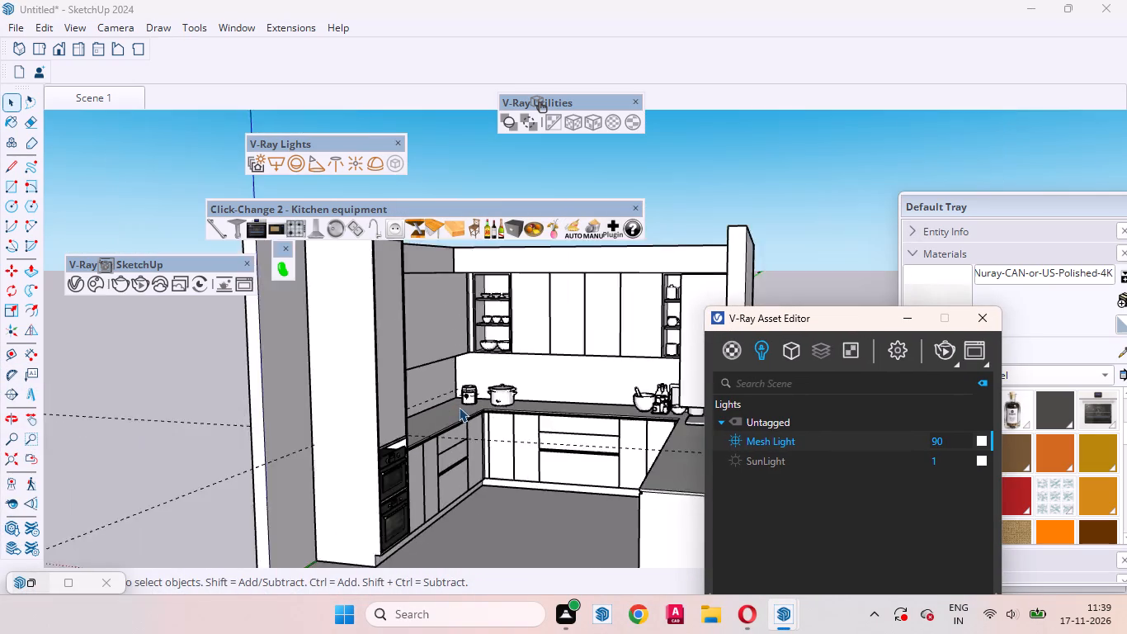
scroll(459, 407, down, 4)
middle_drag(523, 432, 598, 553)
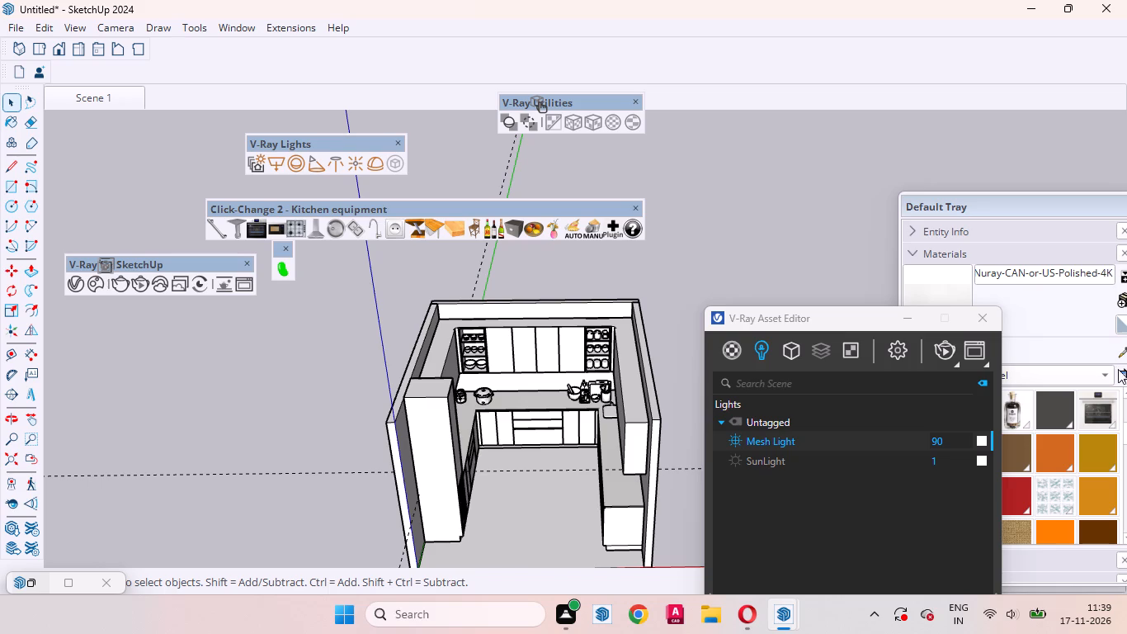
click(1121, 352)
scroll(547, 540, up, 18)
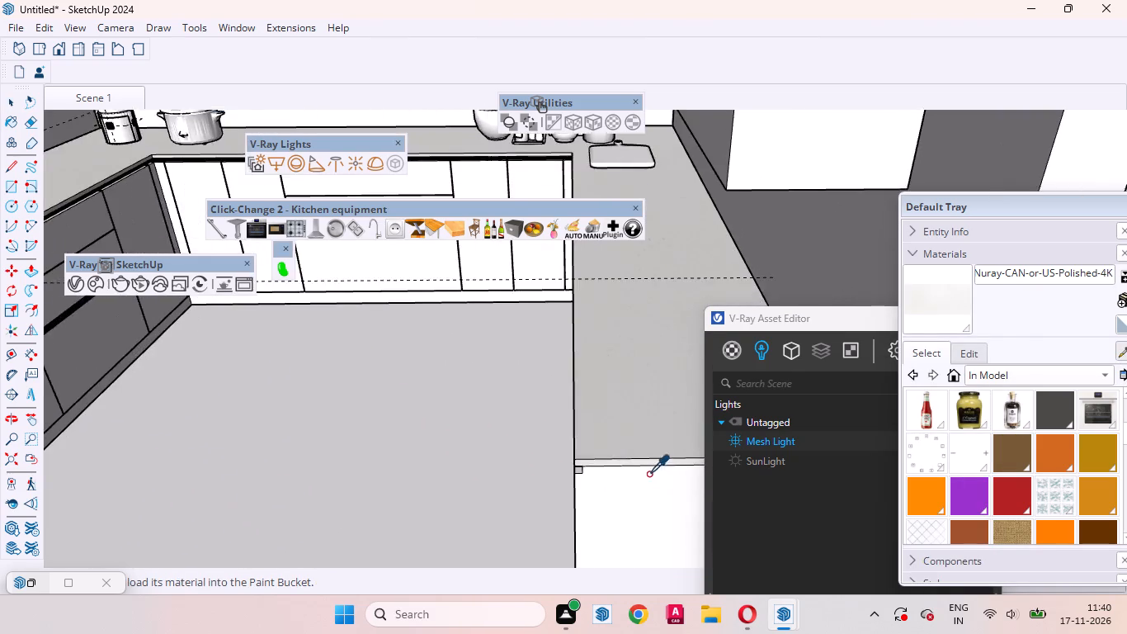
scroll(648, 474, up, 20)
scroll(648, 474, up, 2)
click(524, 451)
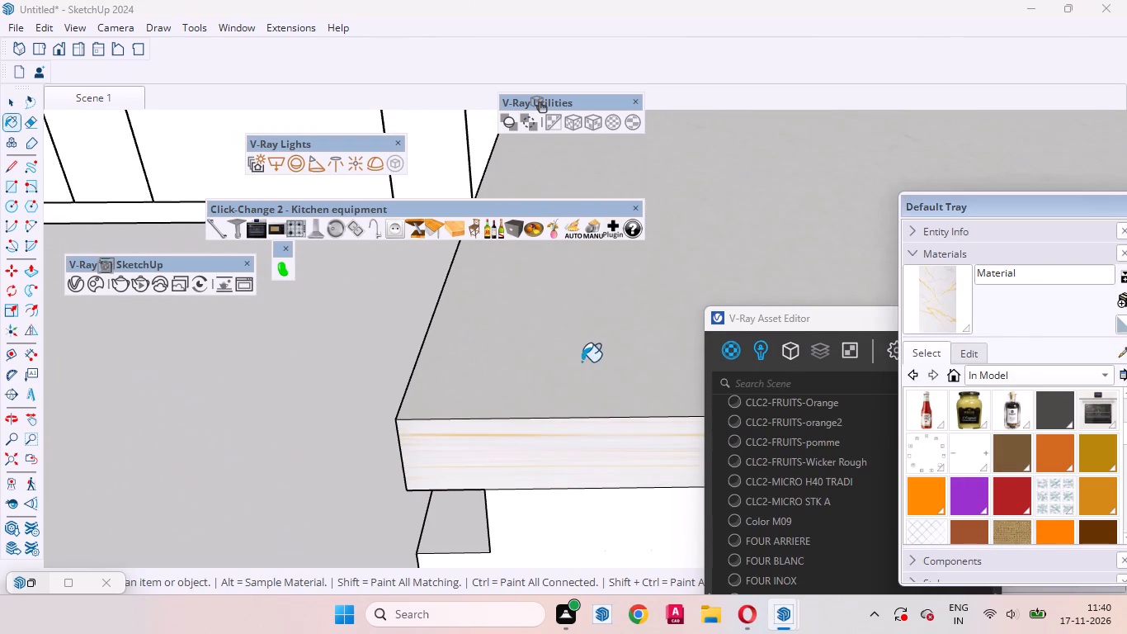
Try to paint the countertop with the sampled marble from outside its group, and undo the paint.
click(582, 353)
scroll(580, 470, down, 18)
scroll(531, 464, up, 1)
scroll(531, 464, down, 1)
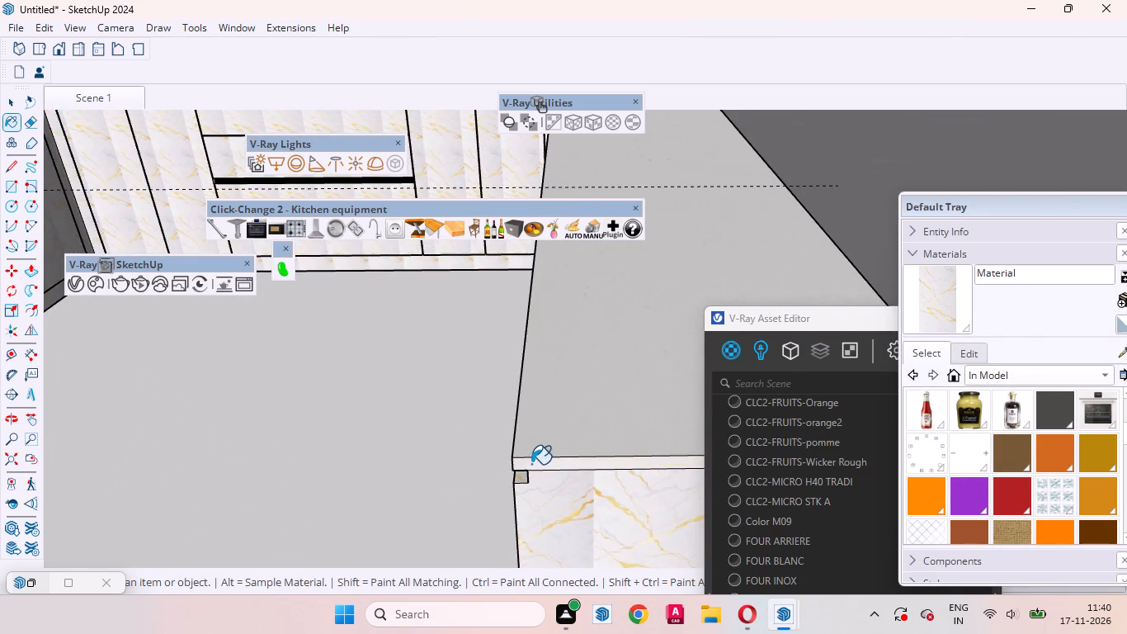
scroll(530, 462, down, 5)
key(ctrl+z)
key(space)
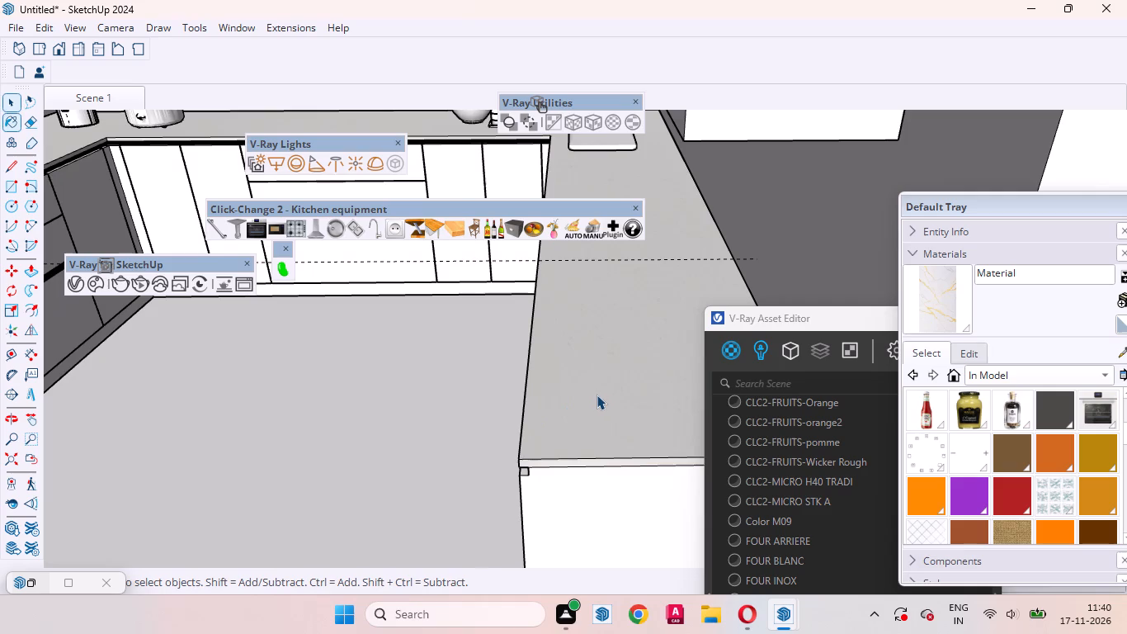
Open the countertop's group, paint its top face with the sampled gold-veined marble, and leave the group.
double_click(601, 393)
click(619, 386)
click(955, 300)
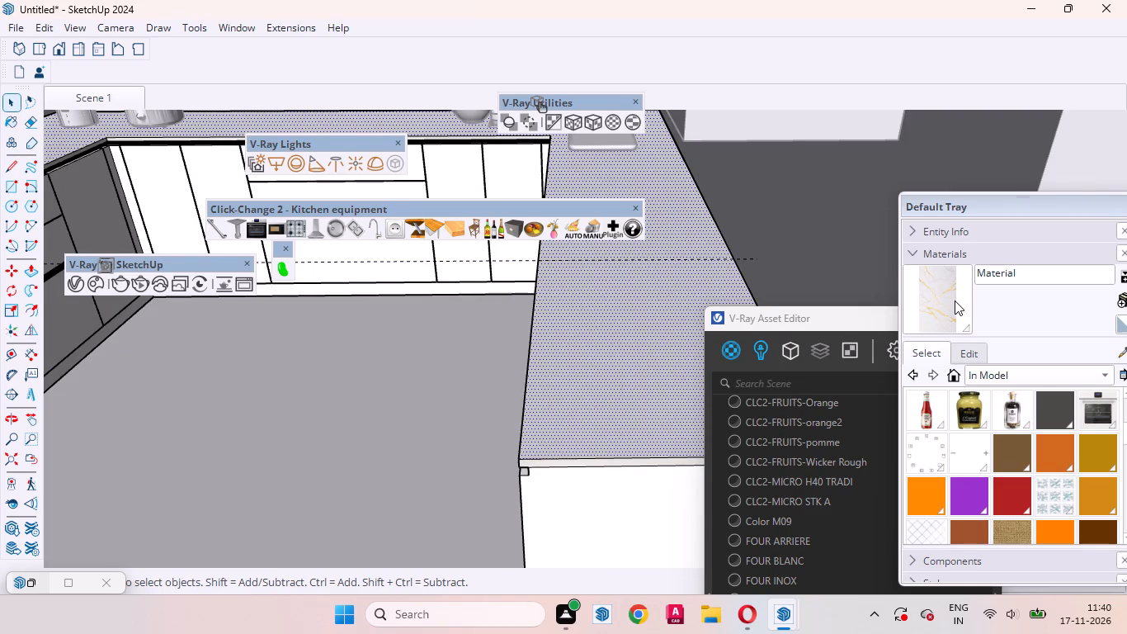
click(668, 371)
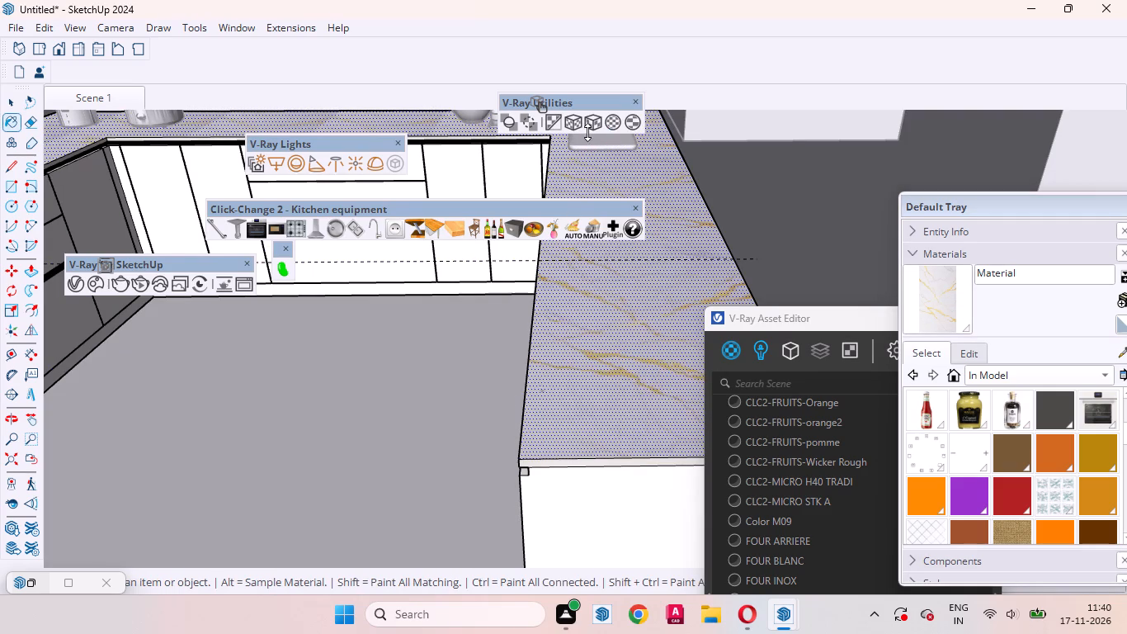
click(587, 127)
key(space)
scroll(620, 443, down, 2)
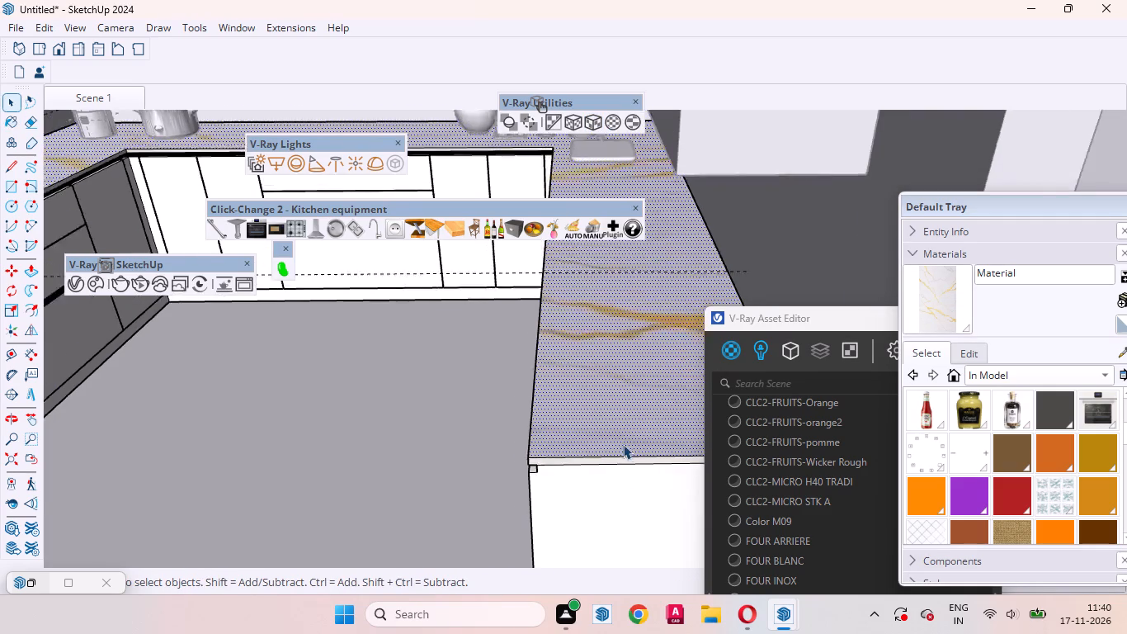
scroll(623, 444, down, 20)
click(725, 300)
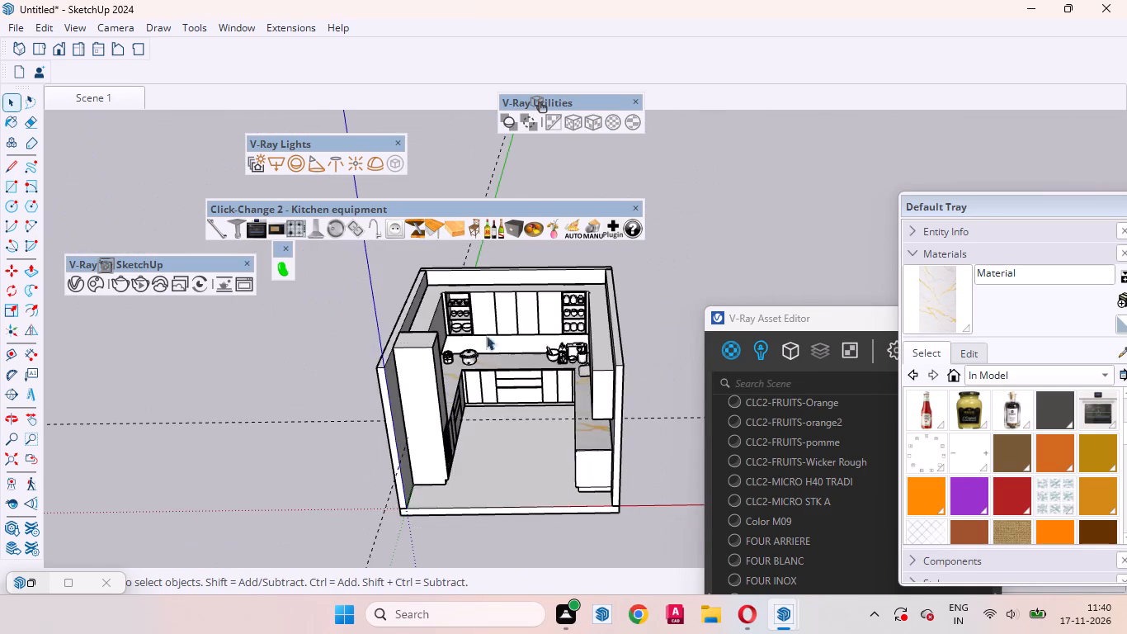
Open 3D Warehouse and search its models for "stove".
scroll(480, 339, up, 18)
middle_drag(572, 382, 517, 223)
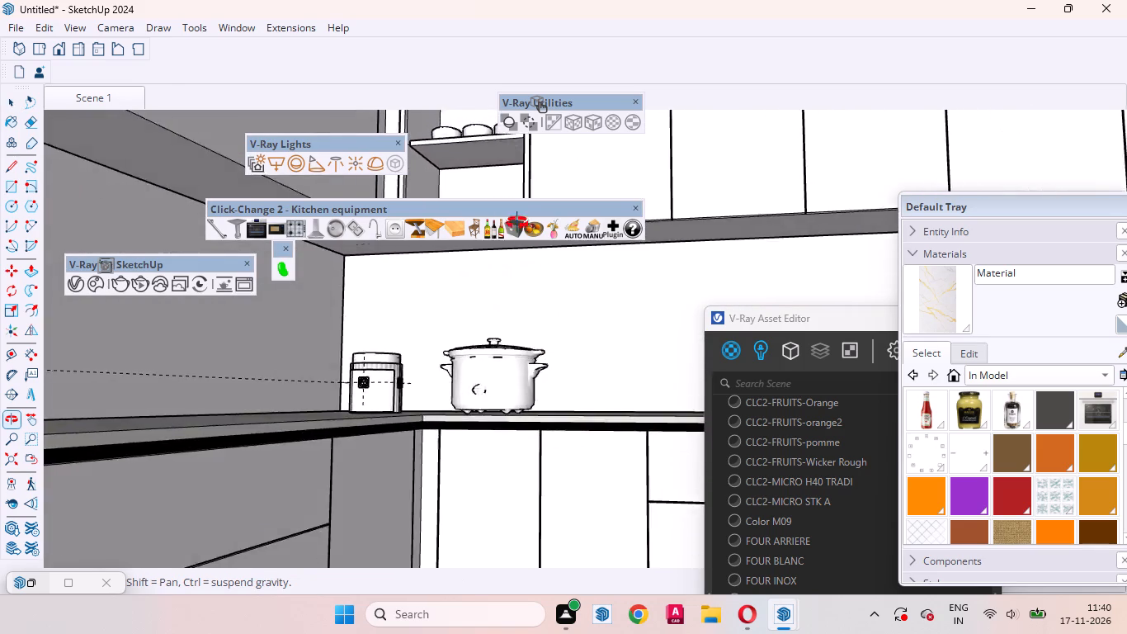
middle_drag(517, 223, 566, 318)
scroll(408, 398, down, 7)
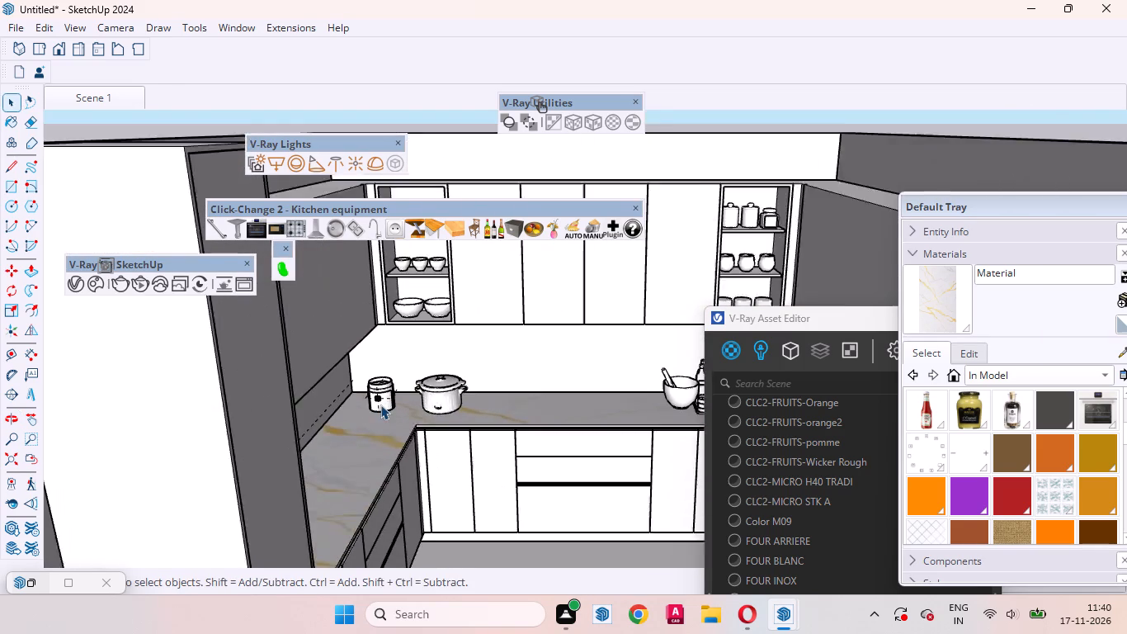
scroll(380, 405, down, 4)
click(239, 33)
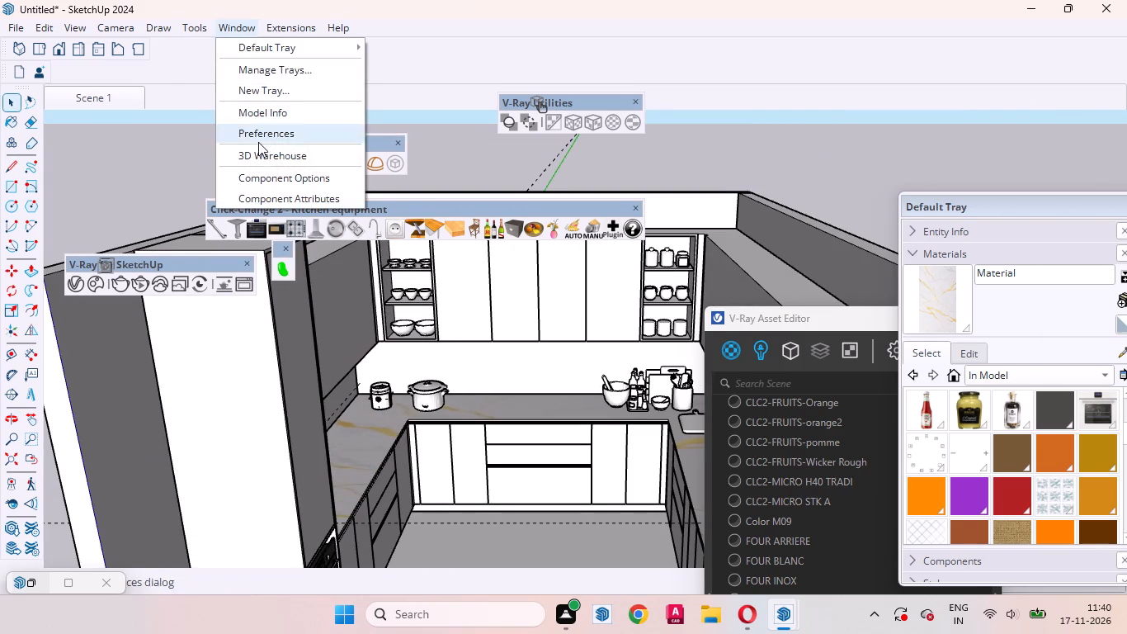
click(264, 149)
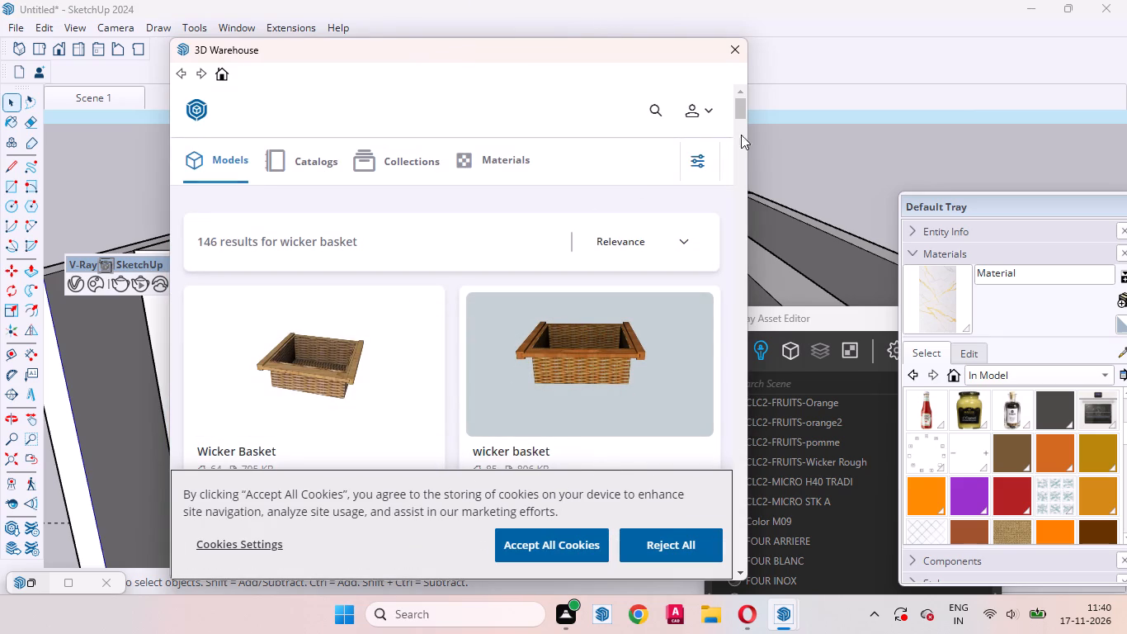
click(658, 104)
drag(285, 110, 111, 108)
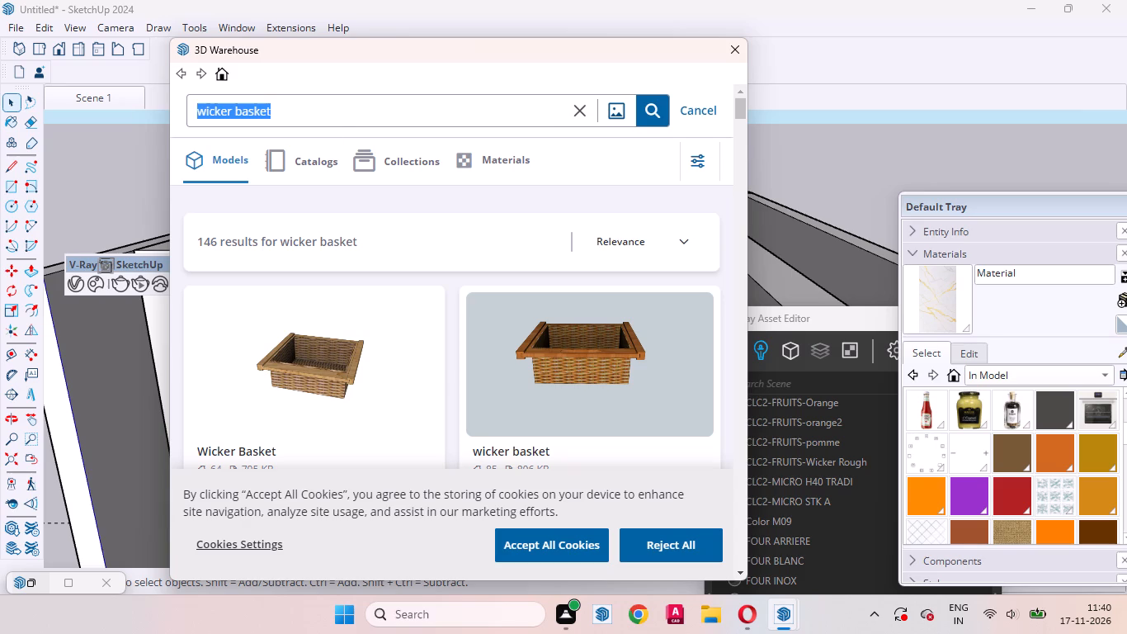
key(BackSpace)
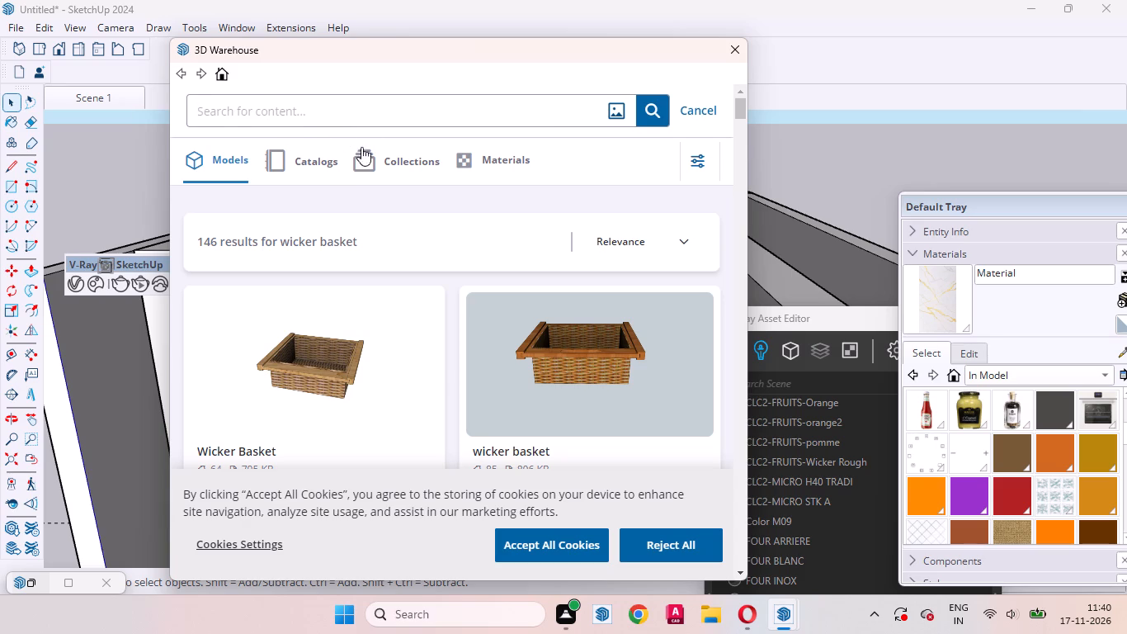
text(stove)
key(Return)
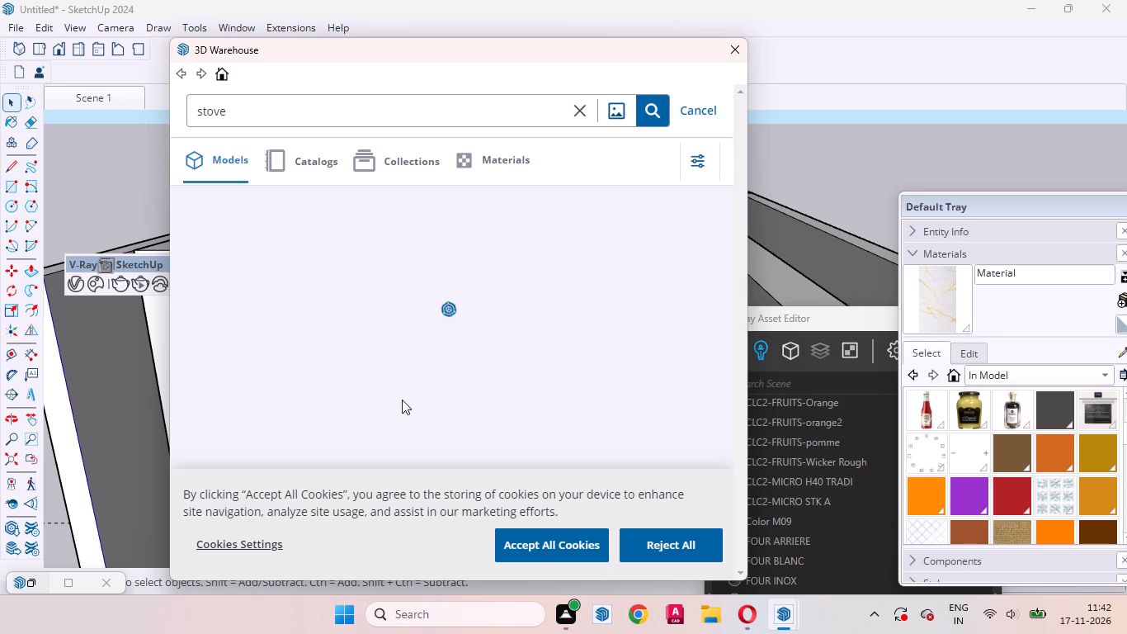
click(453, 368)
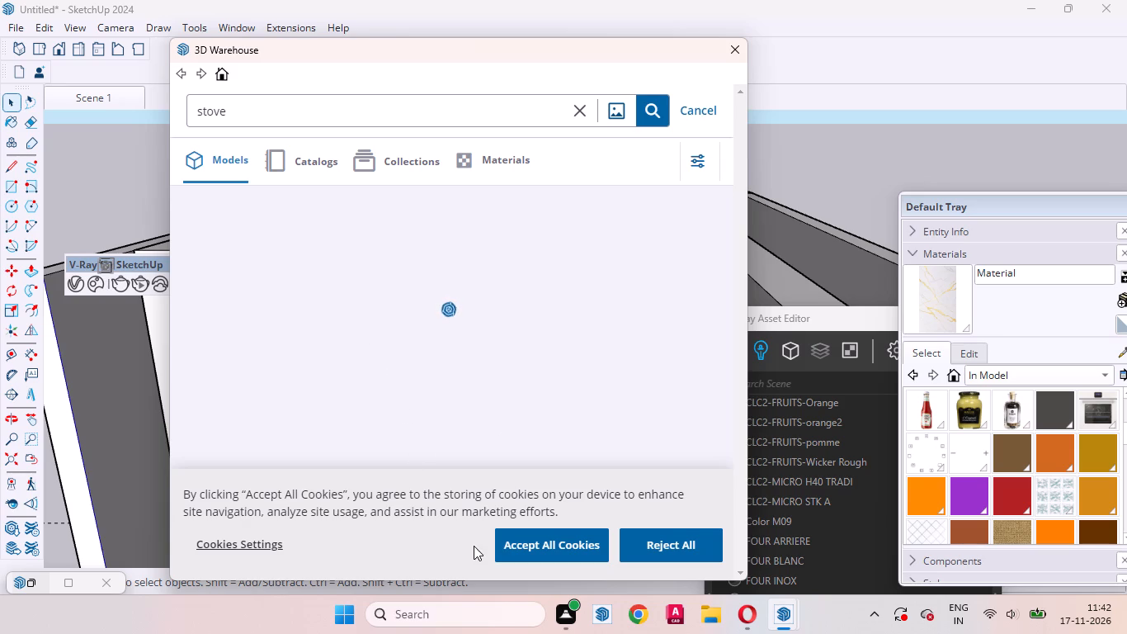
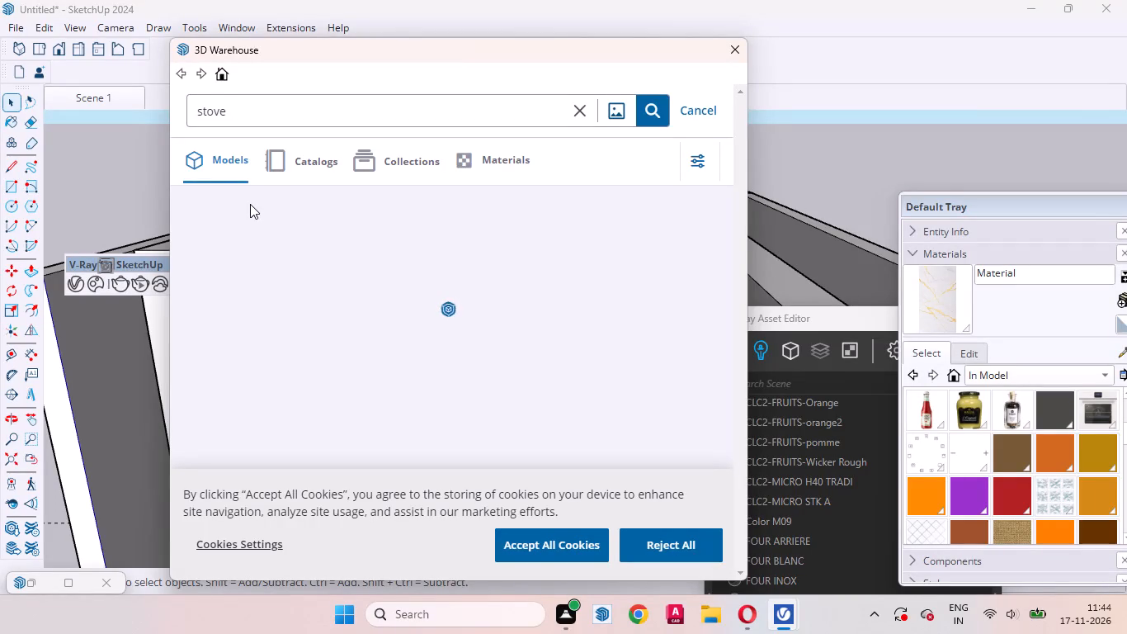
Search the 3D Warehouse for "stove" and look through the model results for a built-in cooktop.
click(644, 112)
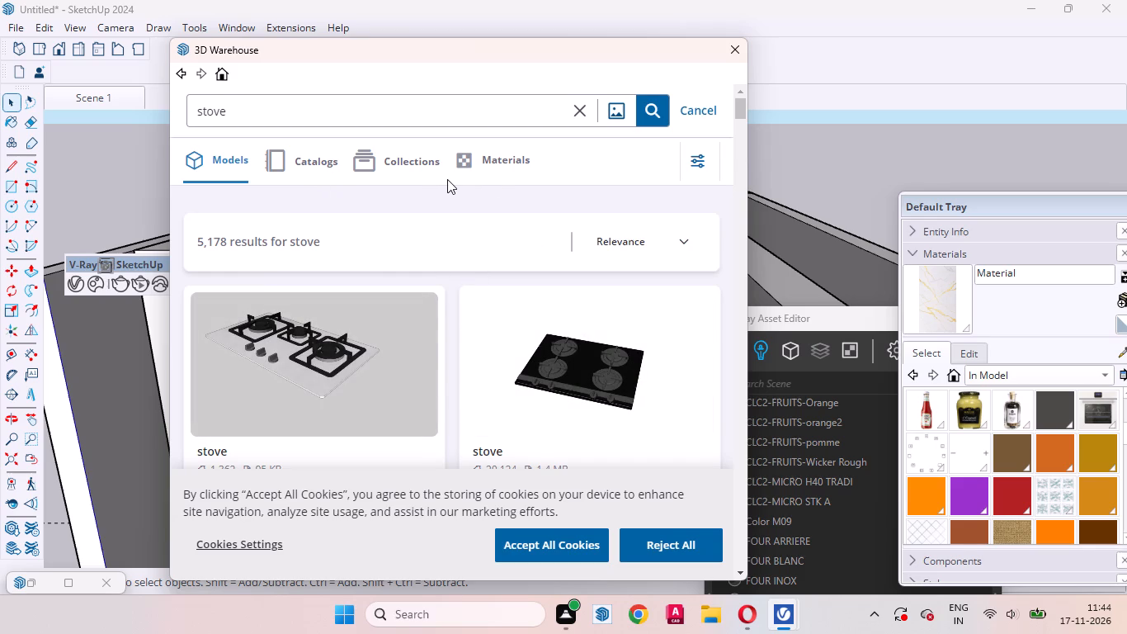
scroll(408, 286, down, 2)
scroll(410, 292, up, 3)
scroll(413, 292, down, 3)
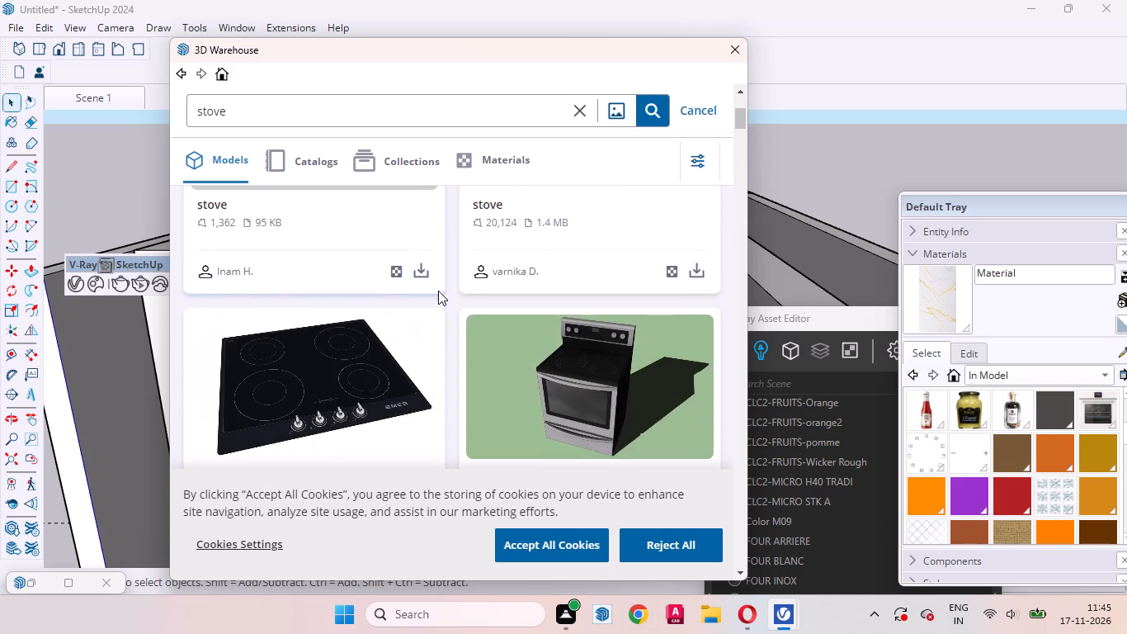
scroll(438, 291, down, 1)
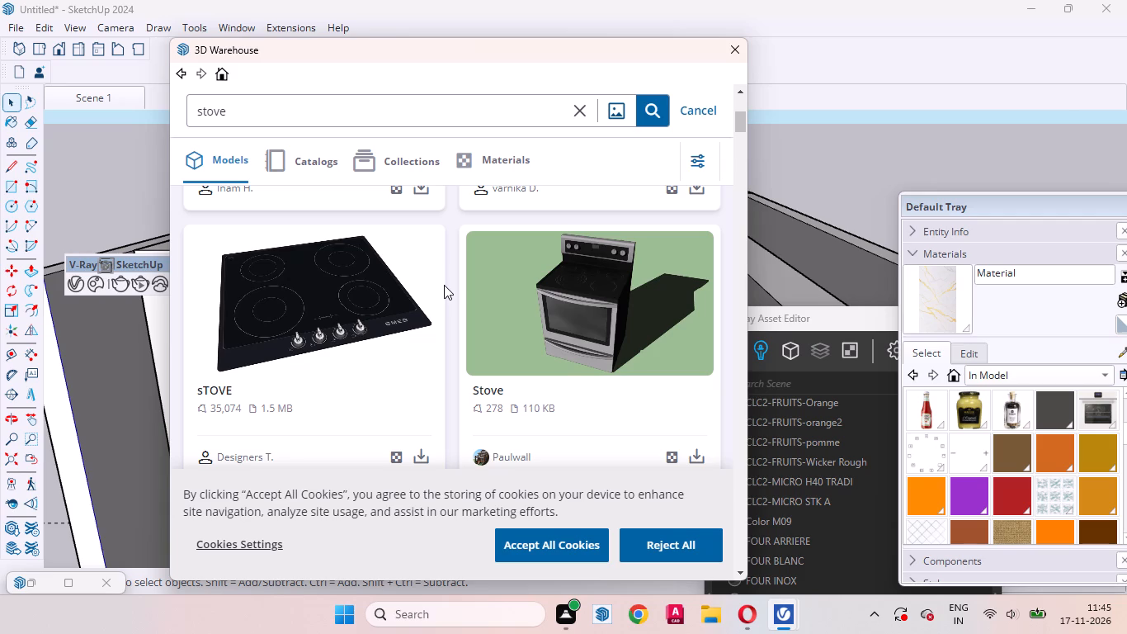
scroll(419, 261, down, 3)
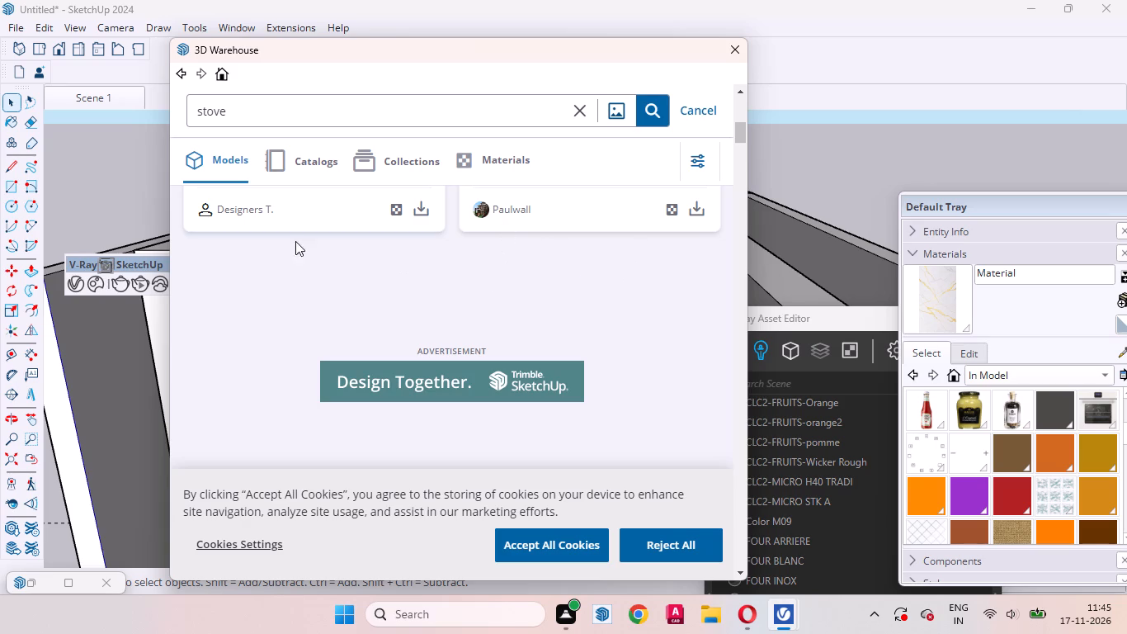
scroll(397, 281, down, 4)
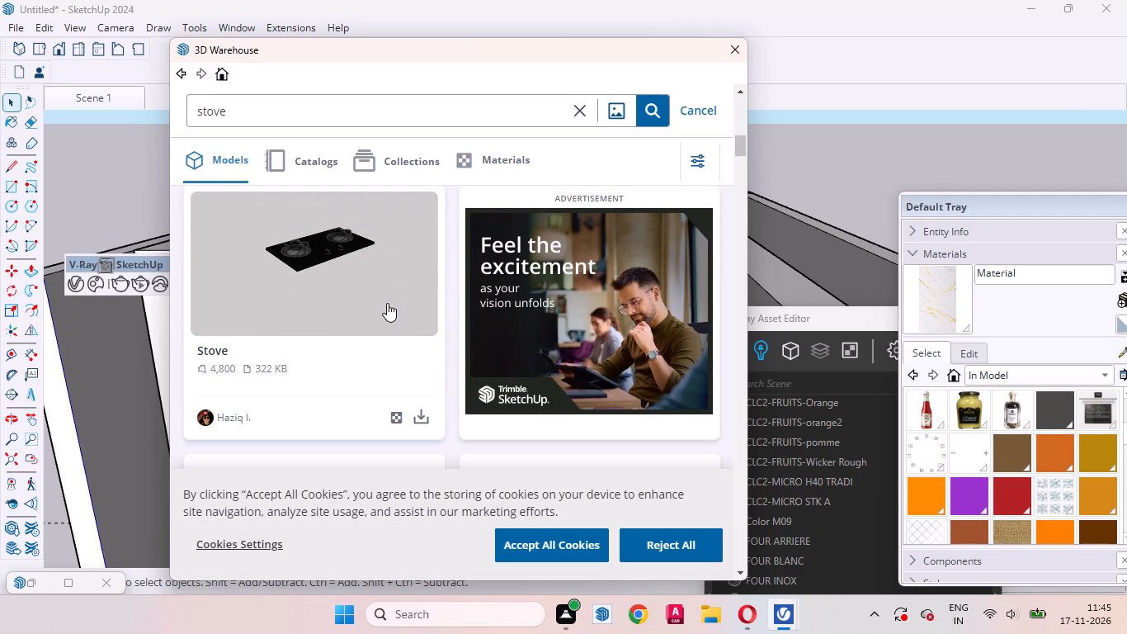
scroll(387, 303, down, 7)
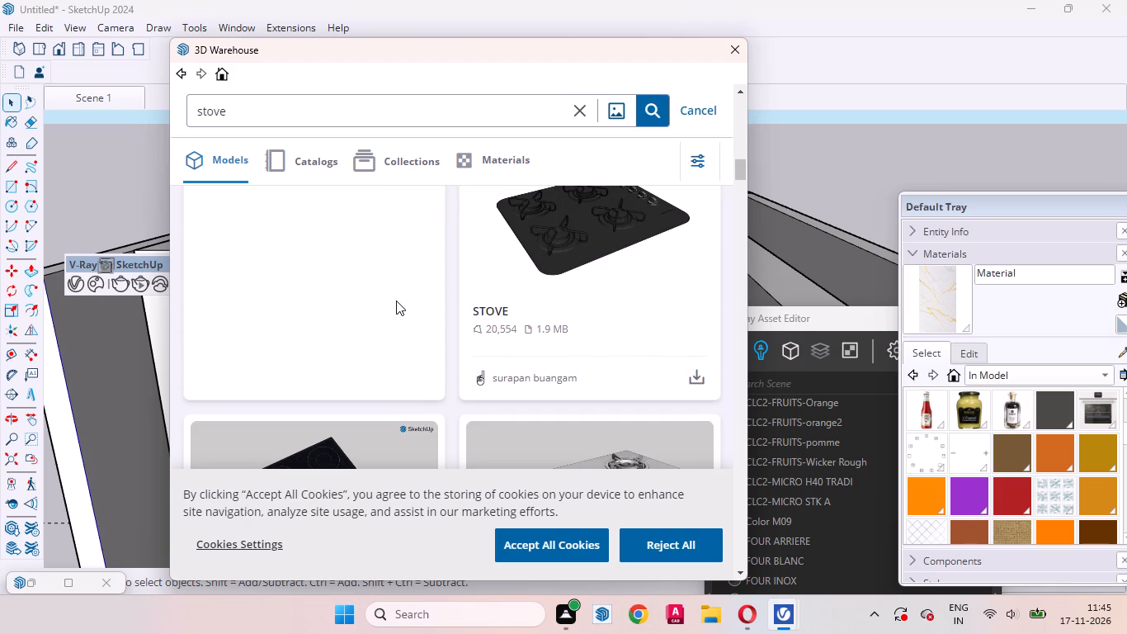
scroll(395, 302, down, 3)
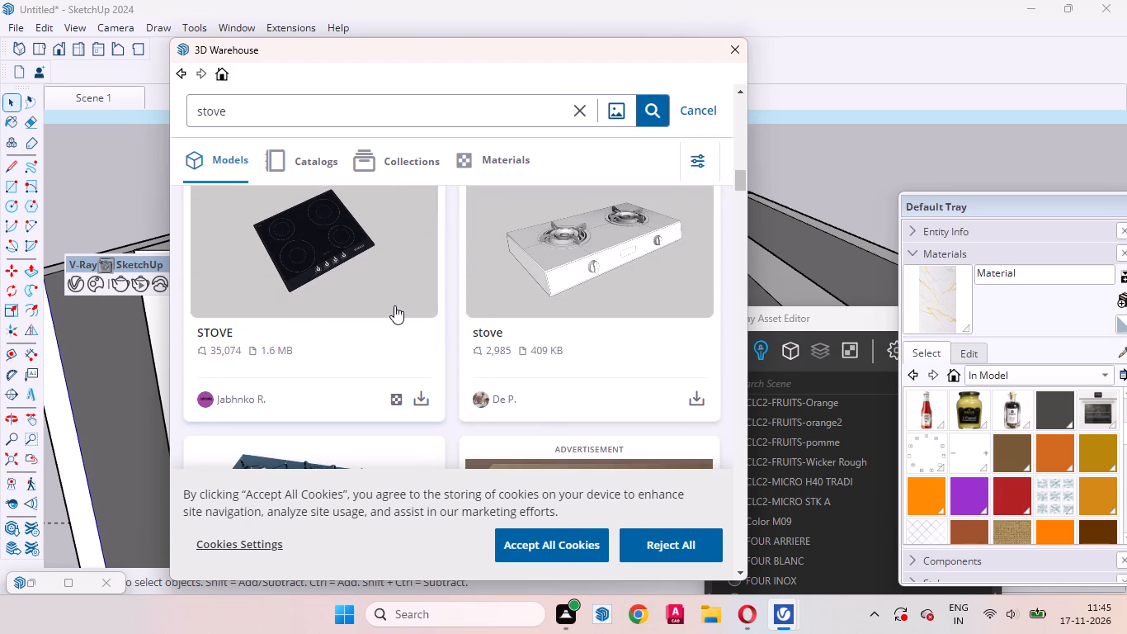
scroll(394, 305, down, 3)
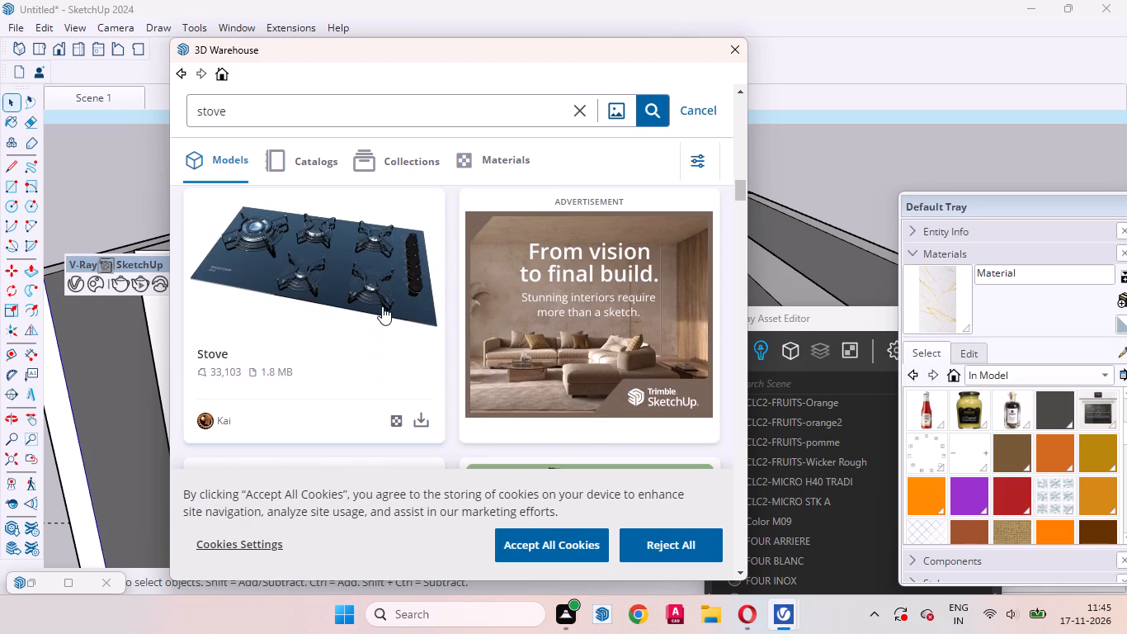
scroll(382, 306, up, 1)
scroll(382, 306, down, 2)
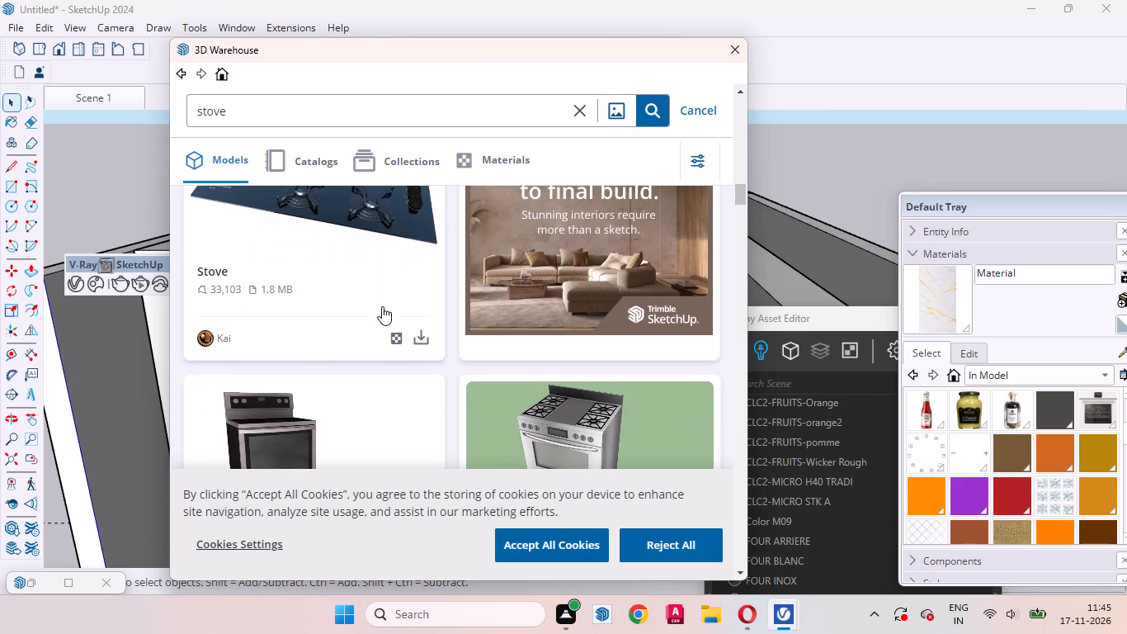
scroll(382, 309, up, 1)
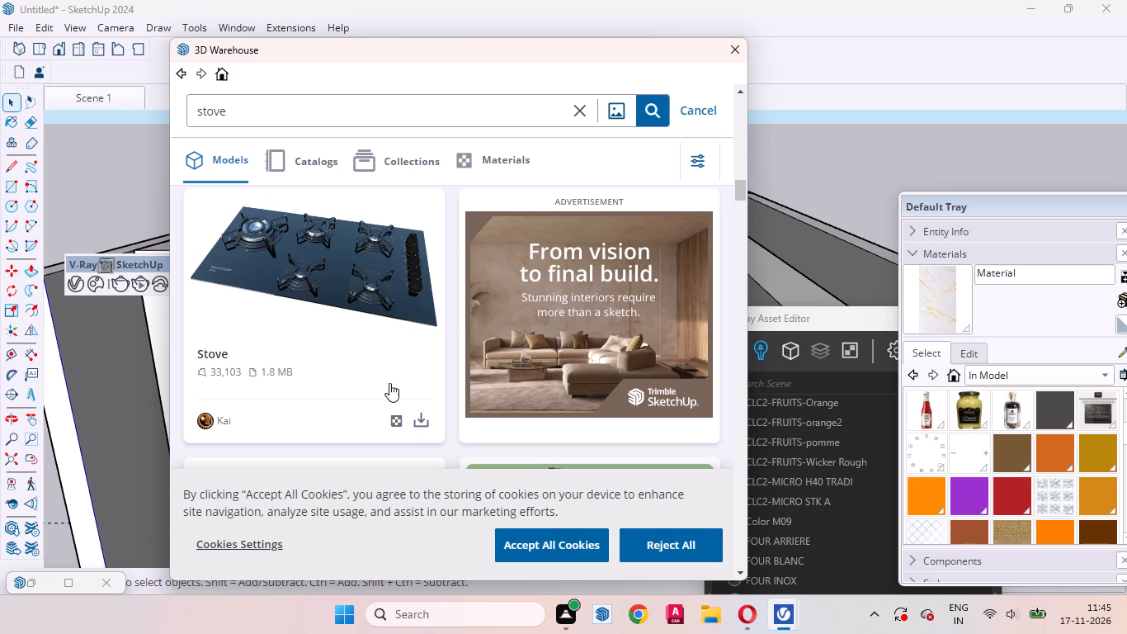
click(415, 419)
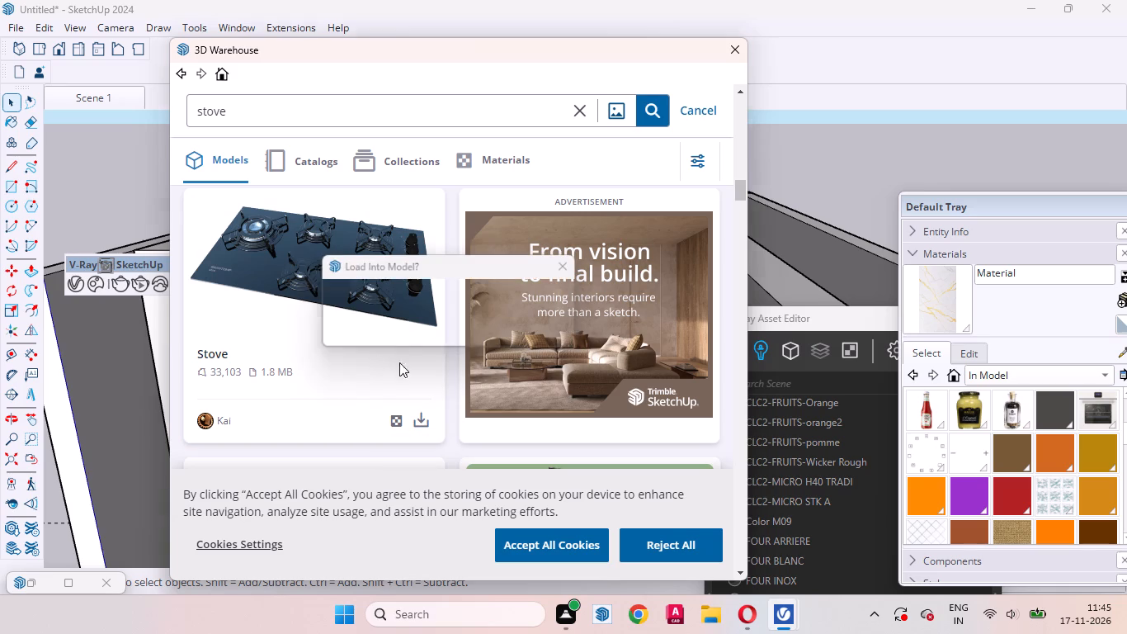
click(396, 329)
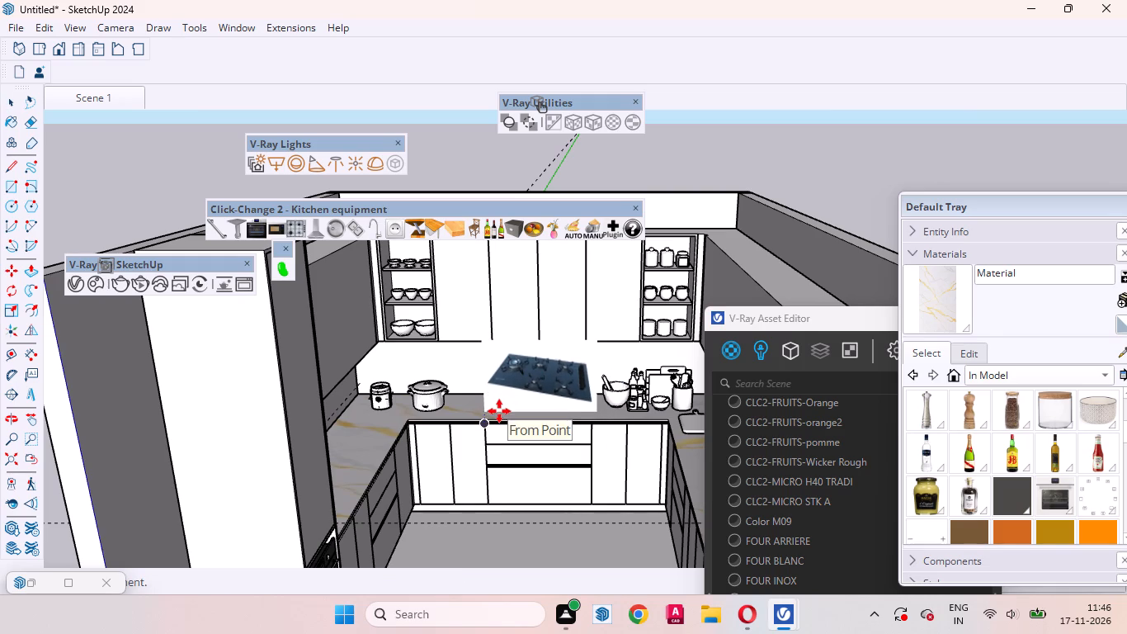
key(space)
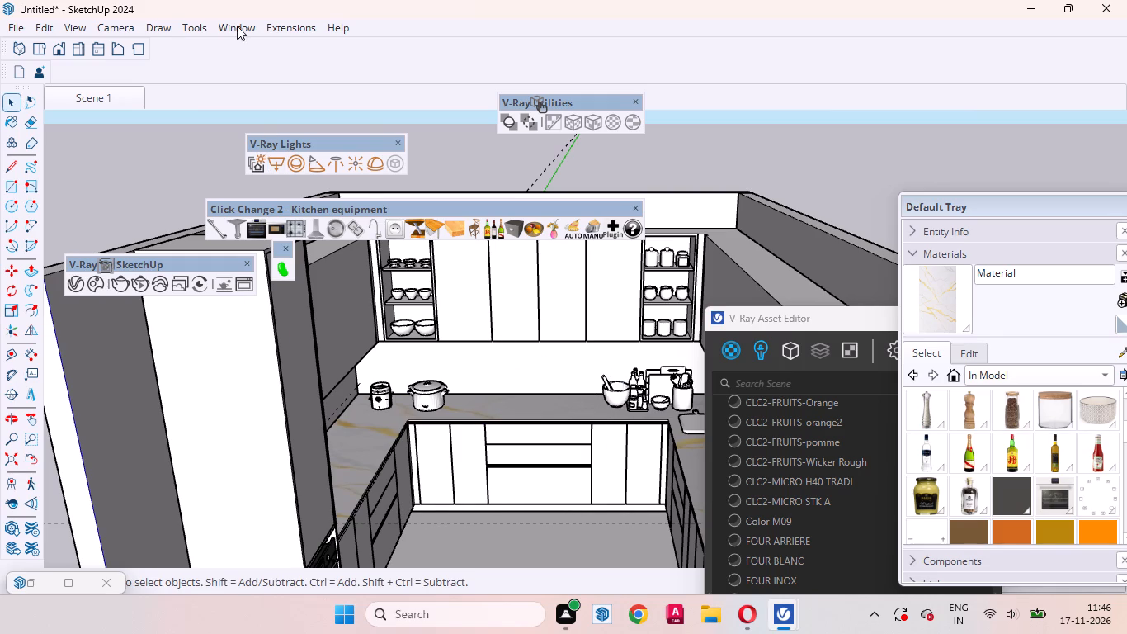
Reopen the 3D Warehouse and compare the stove models for another built-in cooktop that suits the kitchen counter.
click(236, 24)
click(262, 158)
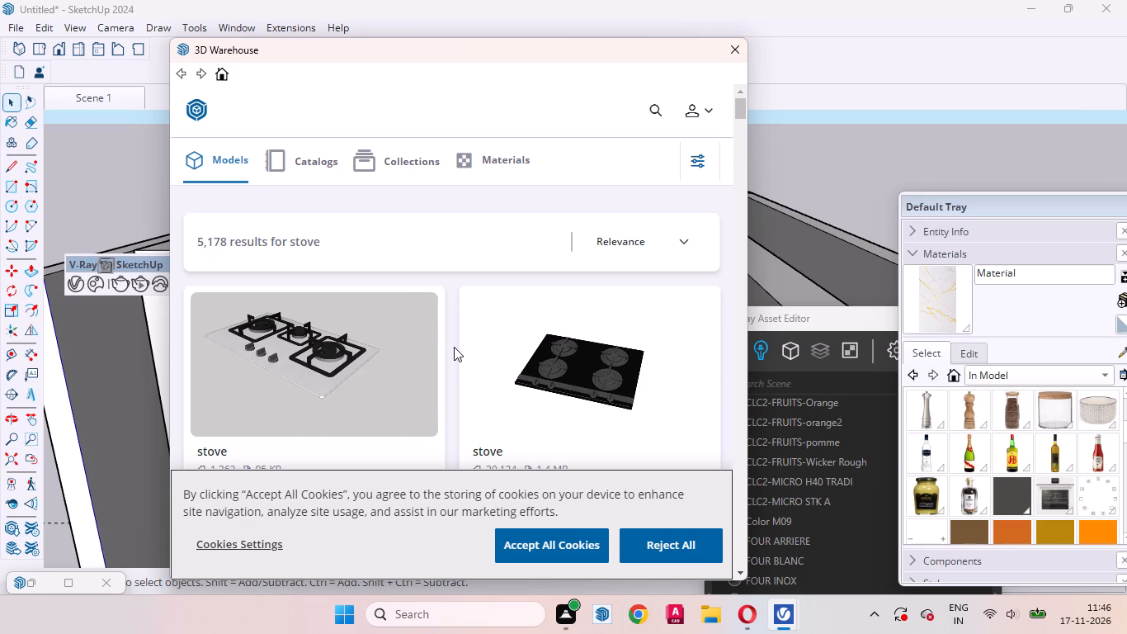
scroll(521, 329, down, 2)
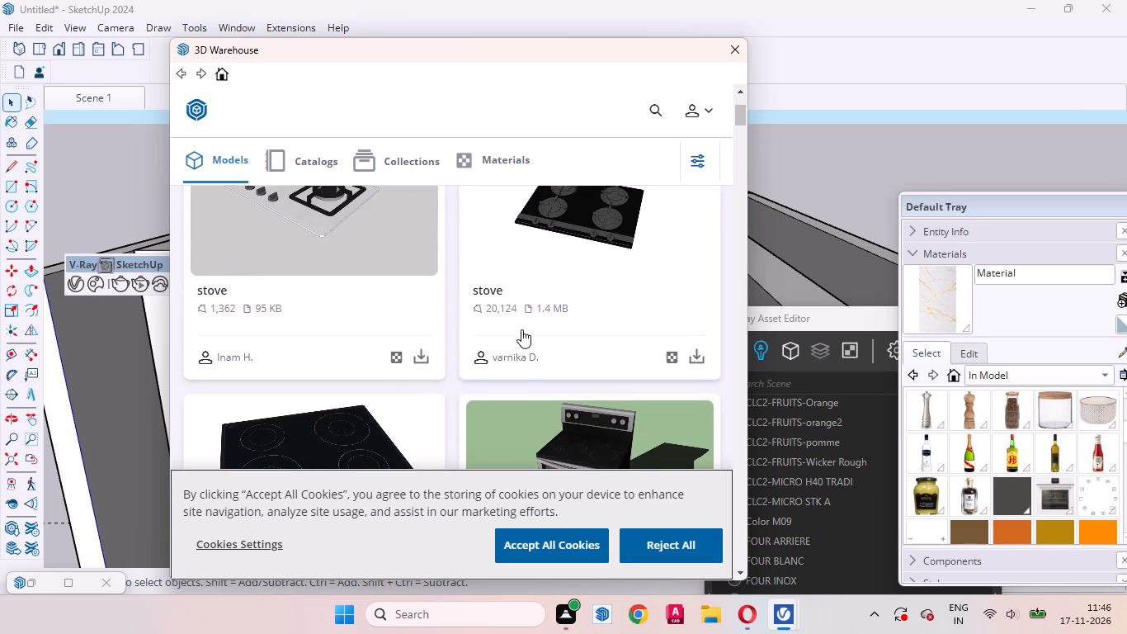
scroll(520, 329, down, 2)
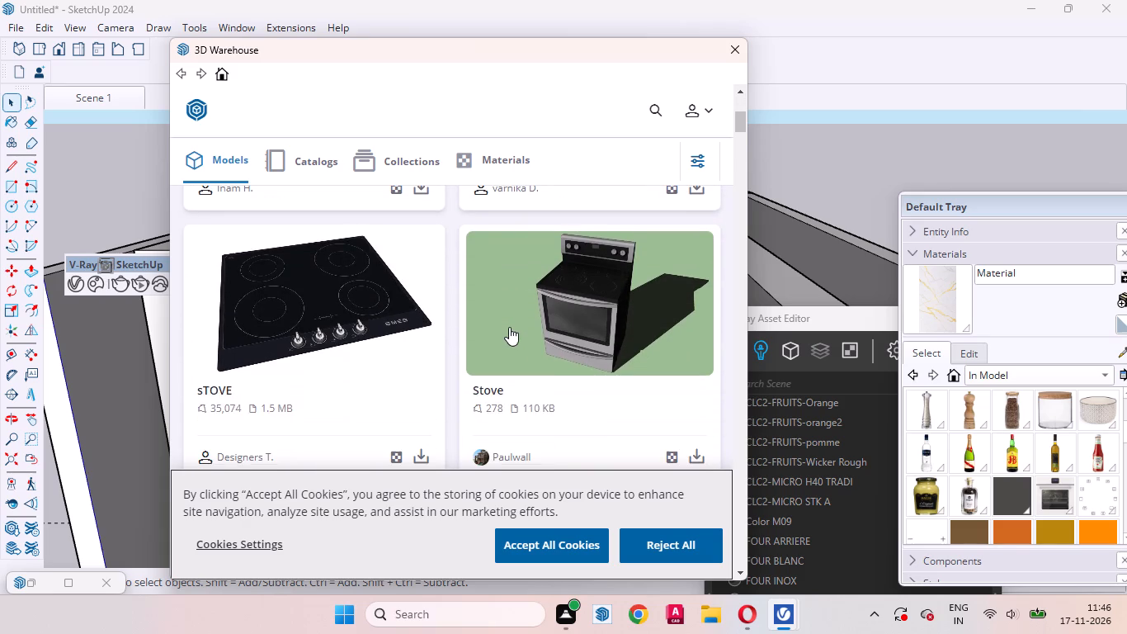
scroll(342, 347, down, 1)
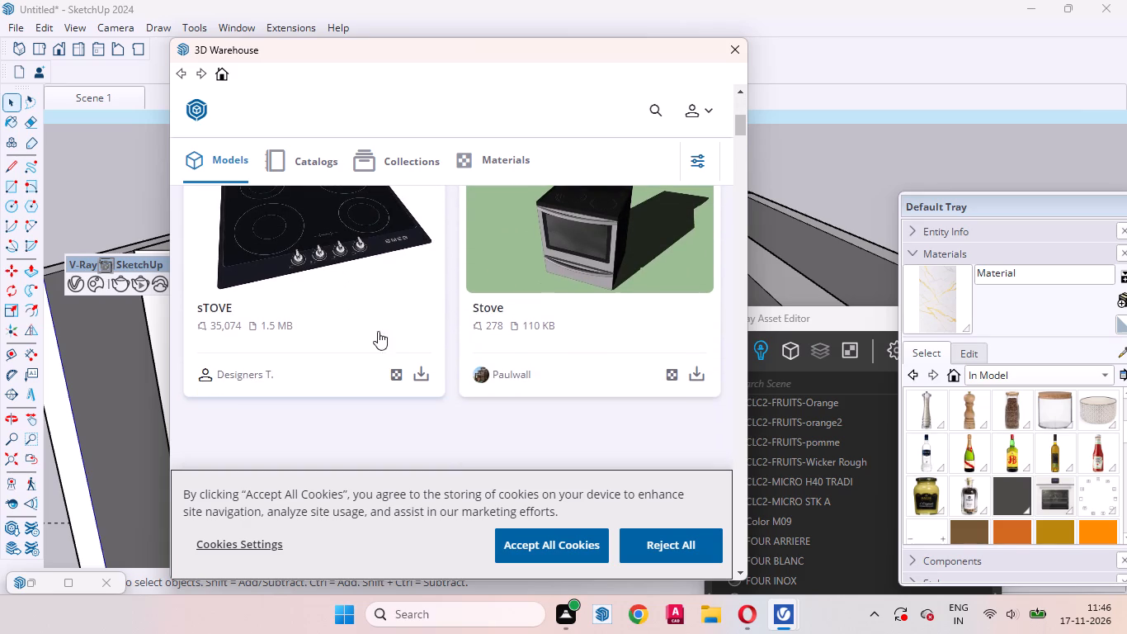
scroll(410, 336, up, 1)
scroll(365, 361, down, 1)
scroll(365, 367, up, 2)
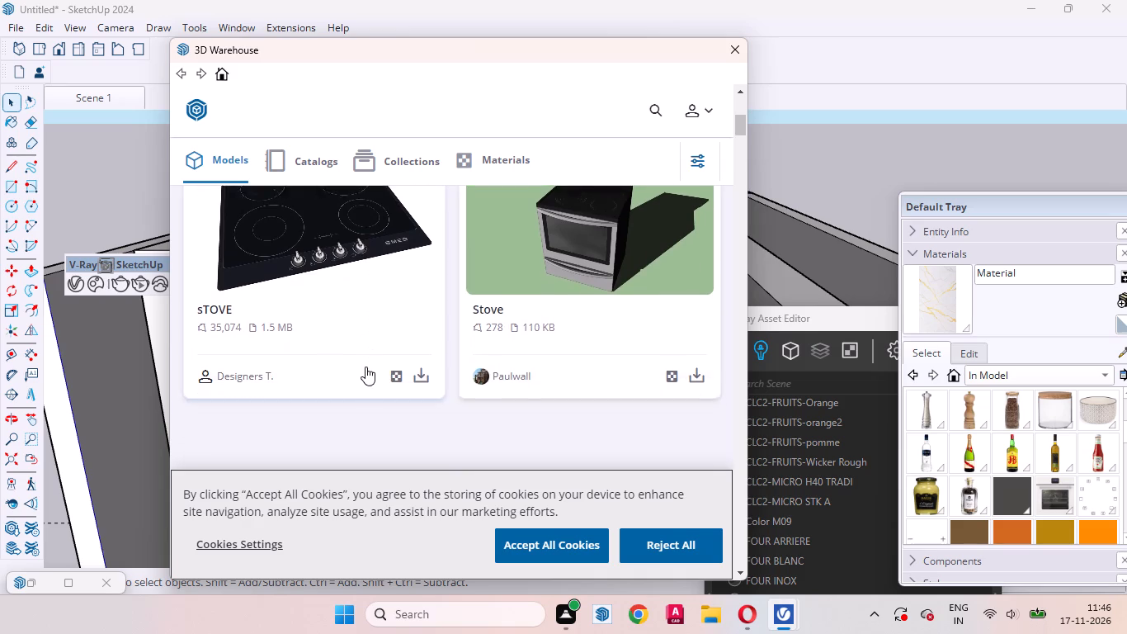
scroll(388, 364, up, 2)
scroll(410, 353, down, 2)
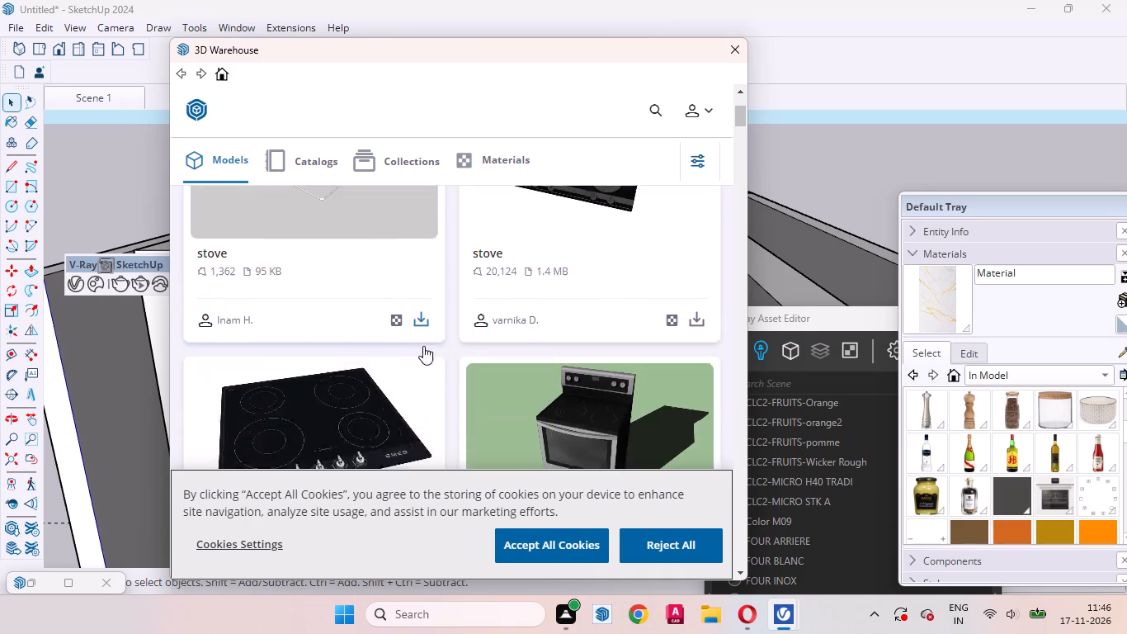
scroll(455, 348, down, 8)
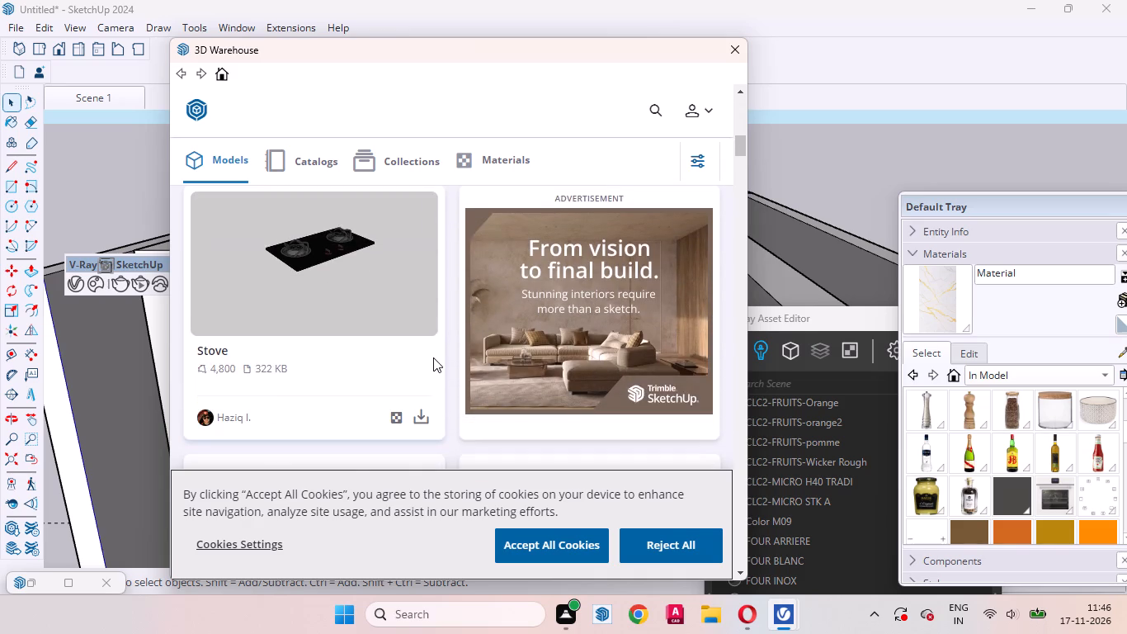
scroll(433, 357, down, 4)
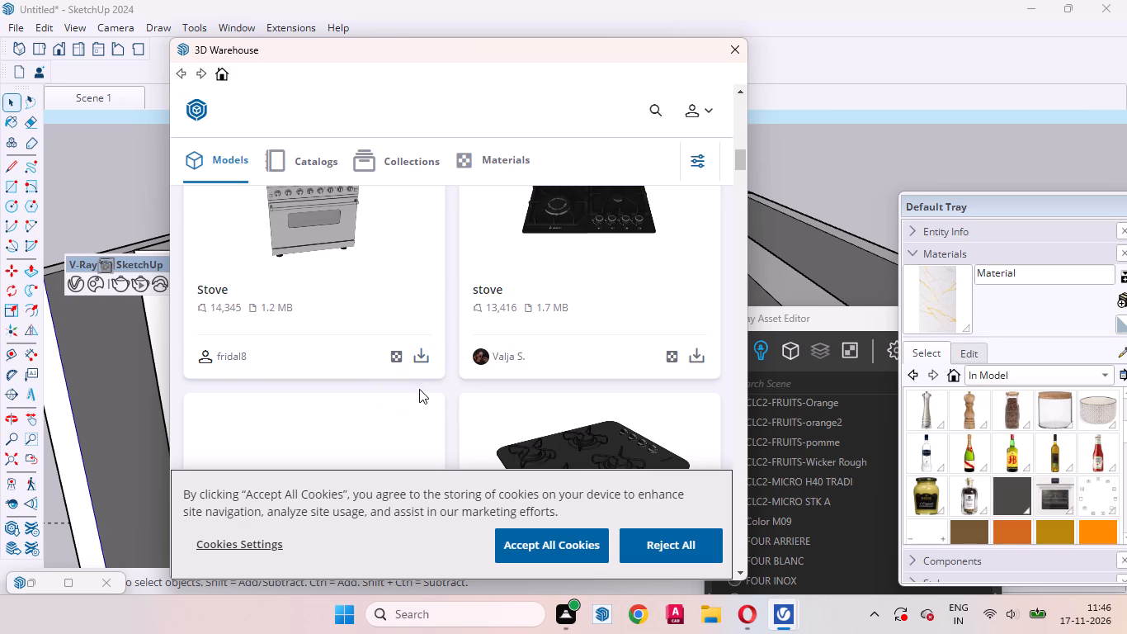
scroll(417, 391, down, 2)
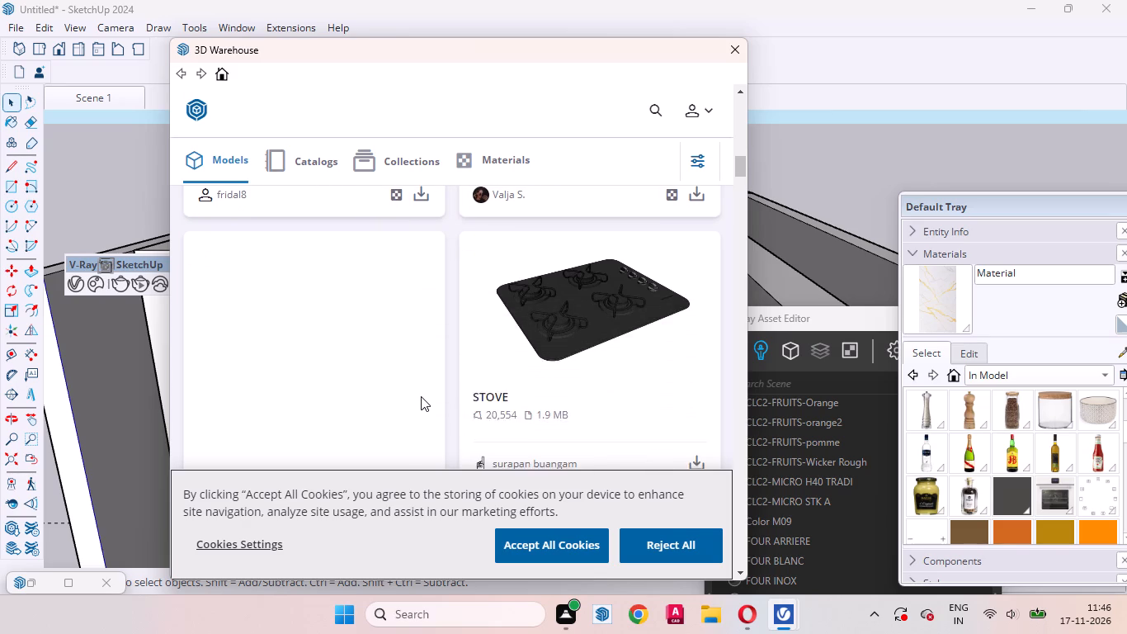
scroll(424, 395, down, 6)
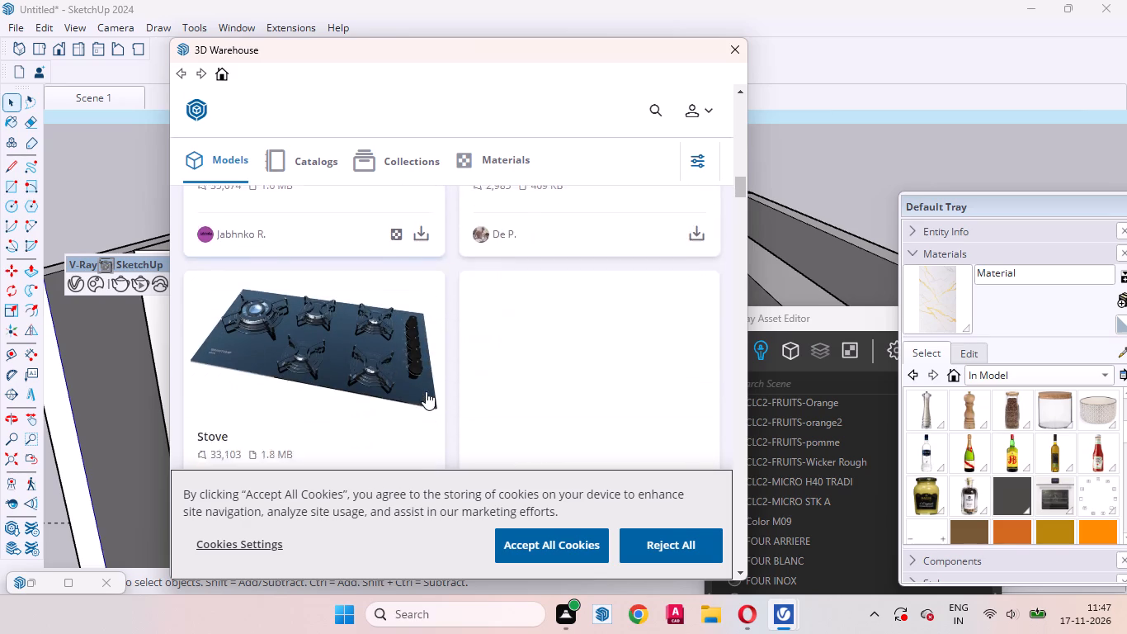
scroll(426, 391, down, 9)
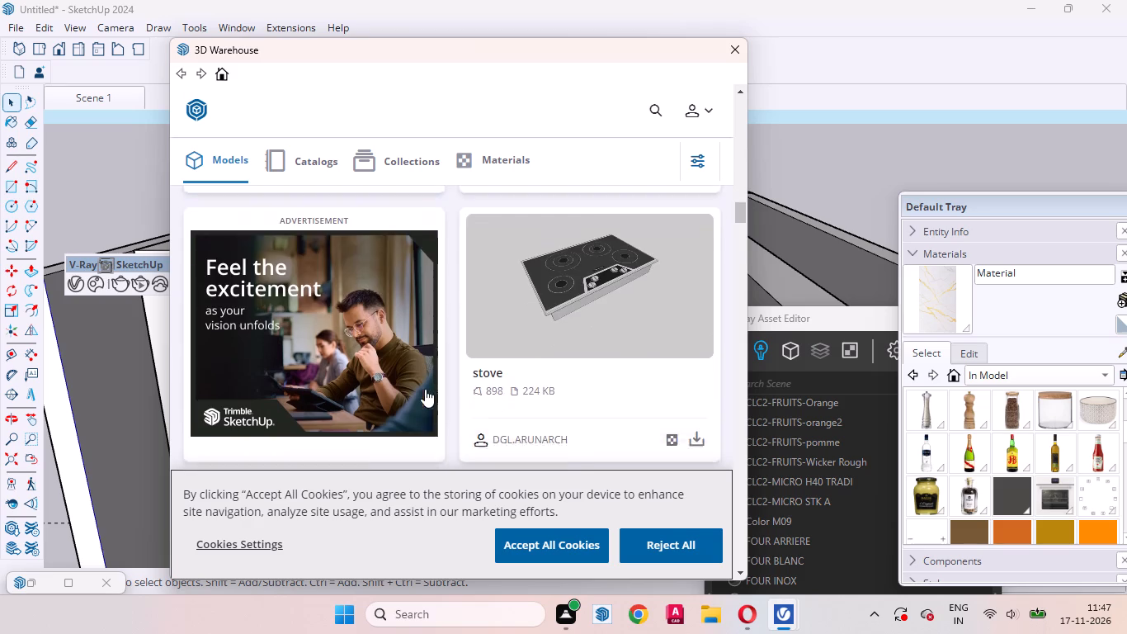
scroll(422, 385, up, 3)
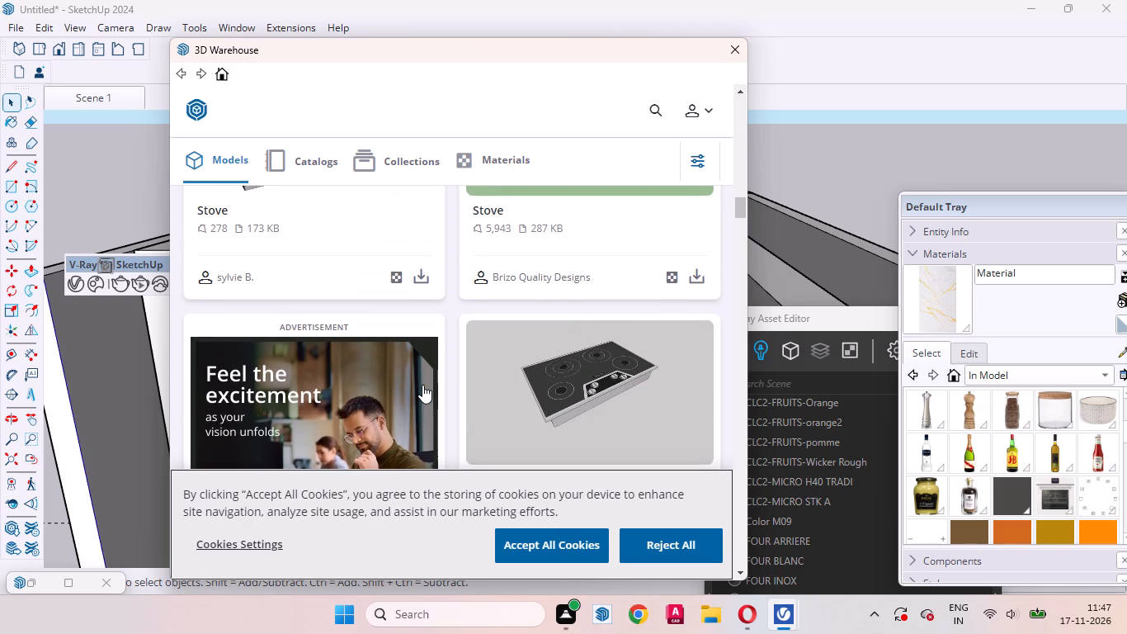
scroll(422, 385, up, 11)
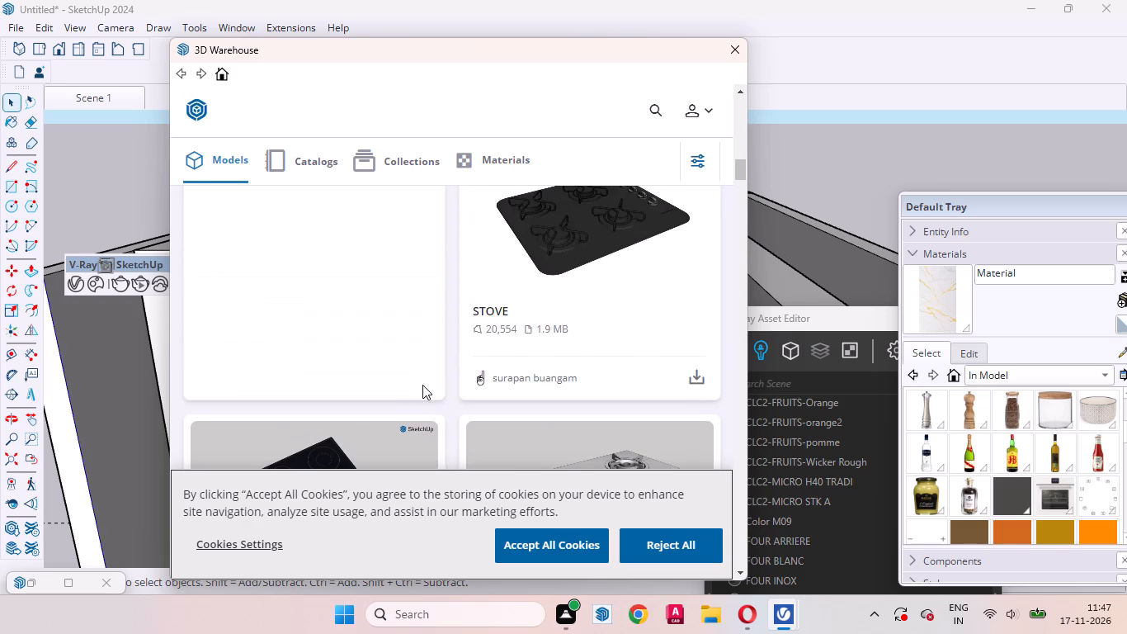
scroll(422, 381, down, 2)
scroll(422, 378, up, 7)
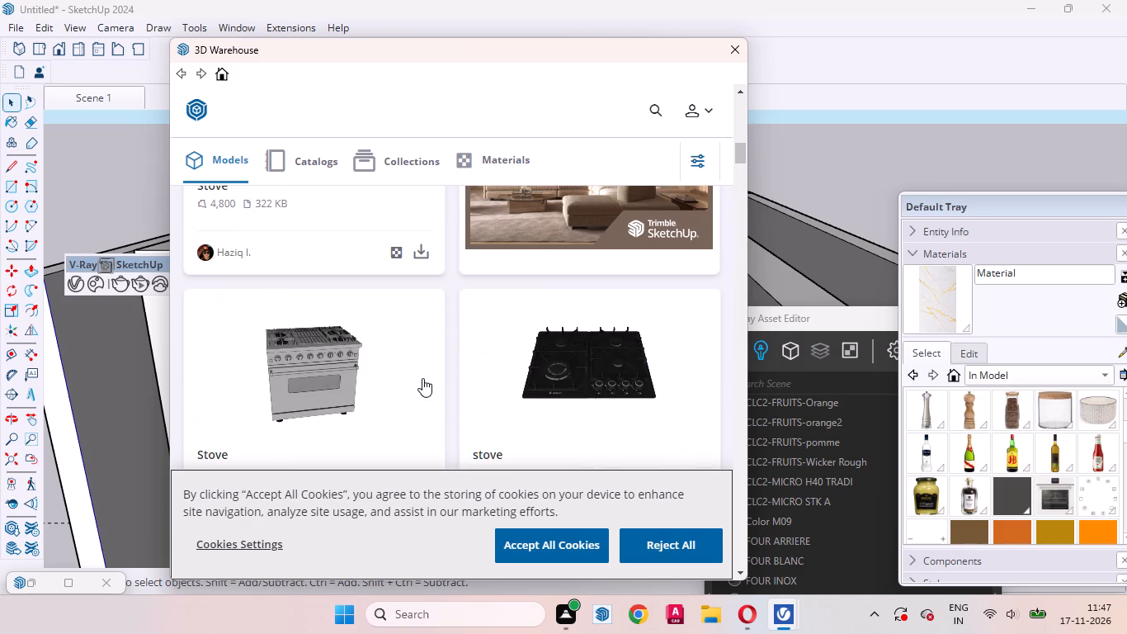
scroll(432, 370, down, 1)
scroll(433, 367, up, 2)
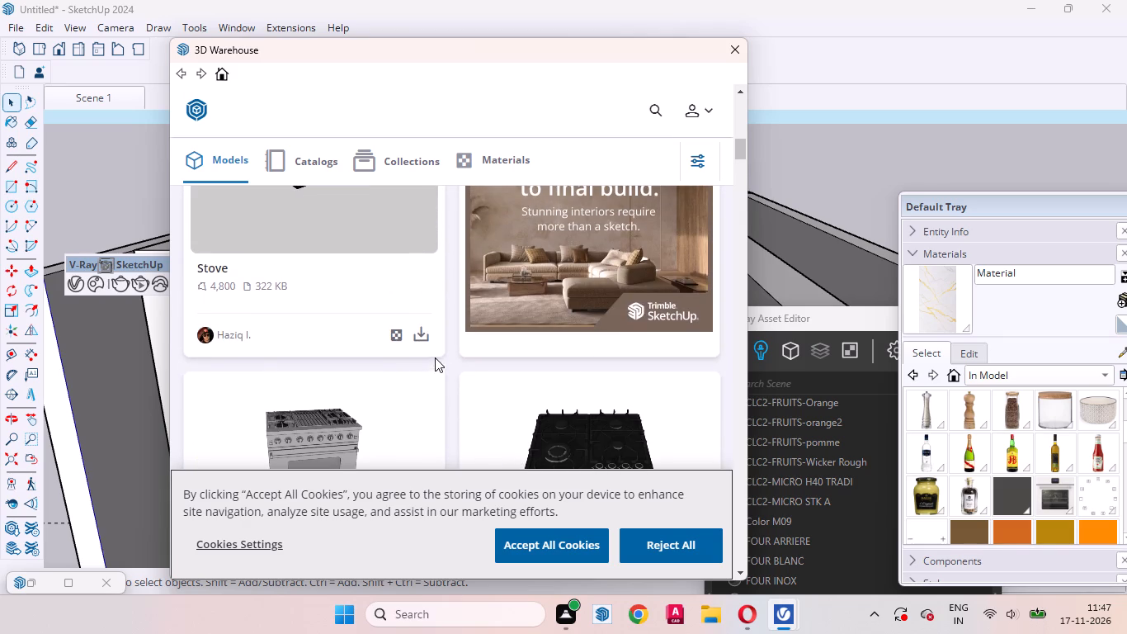
scroll(435, 357, down, 3)
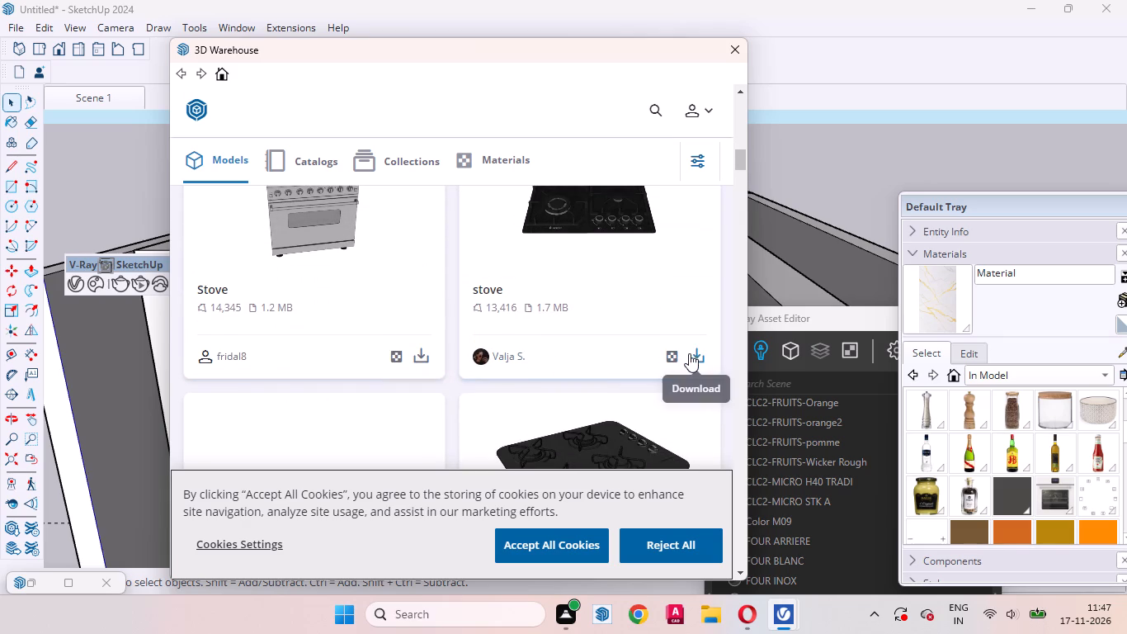
Load the black four-burner "stove" model (1.7 MB) into the kitchen and place it on the back countertop between the pot and mixing bowl.
click(689, 353)
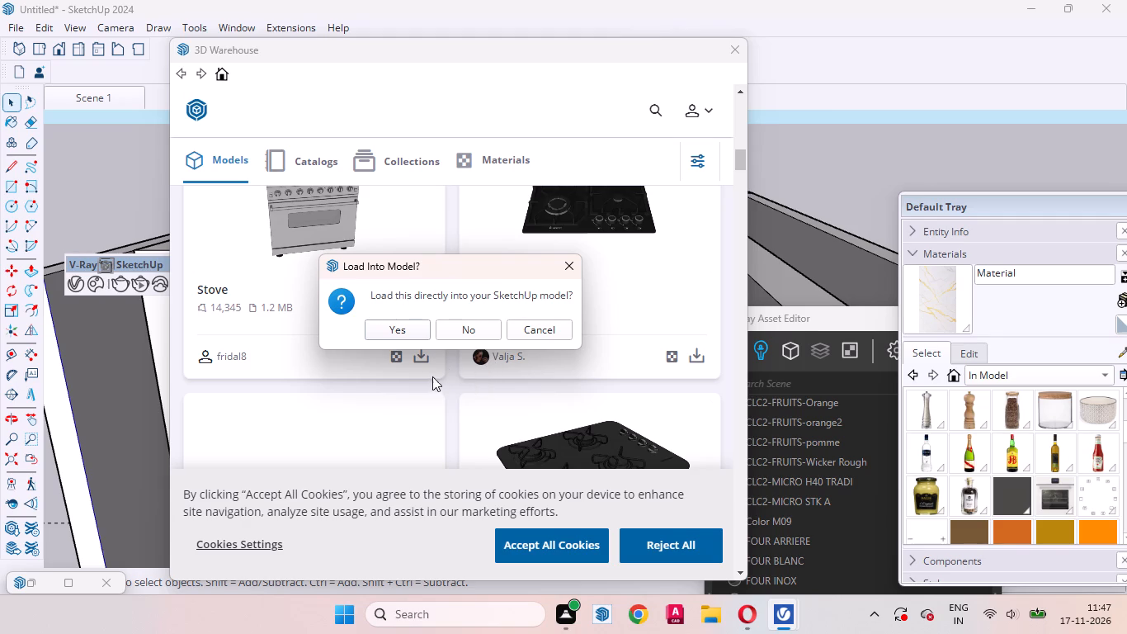
click(392, 329)
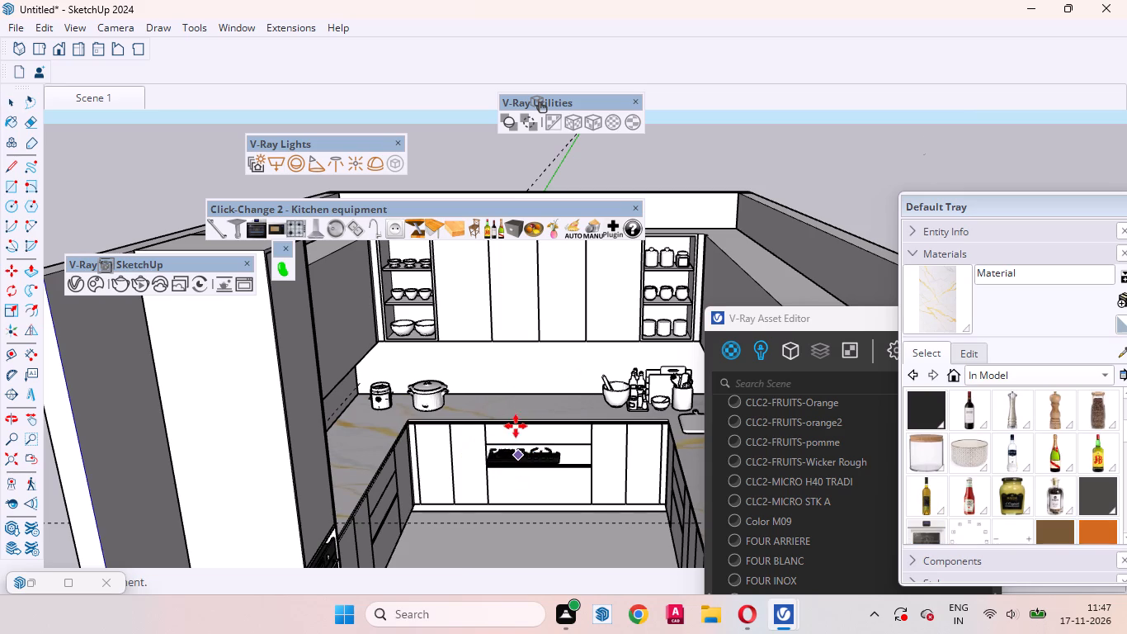
scroll(516, 415, up, 6)
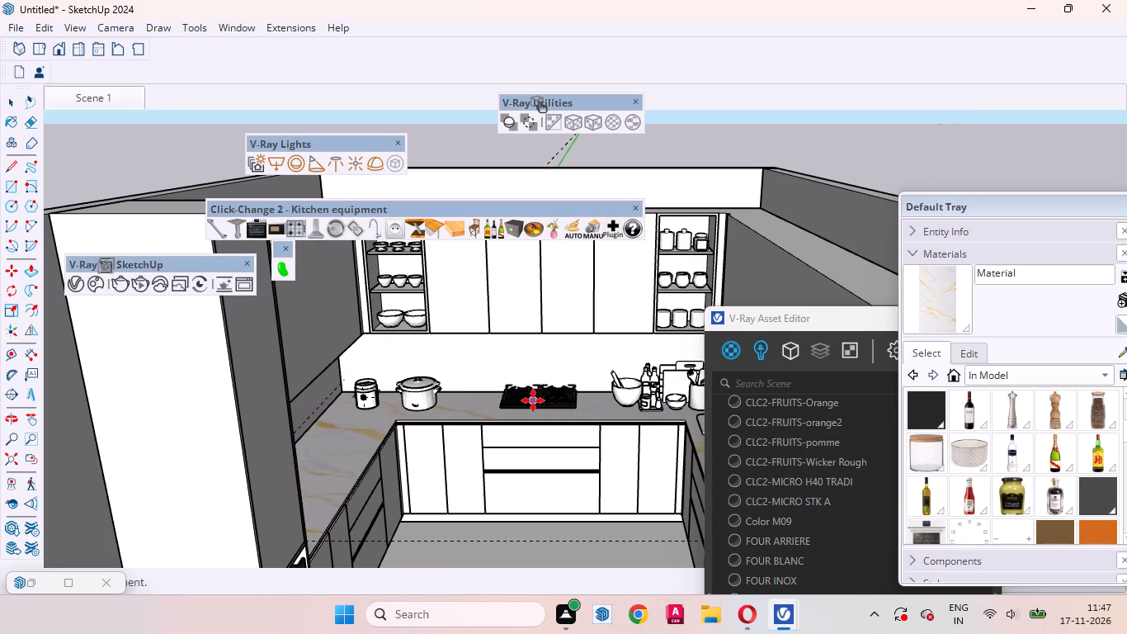
scroll(533, 400, up, 8)
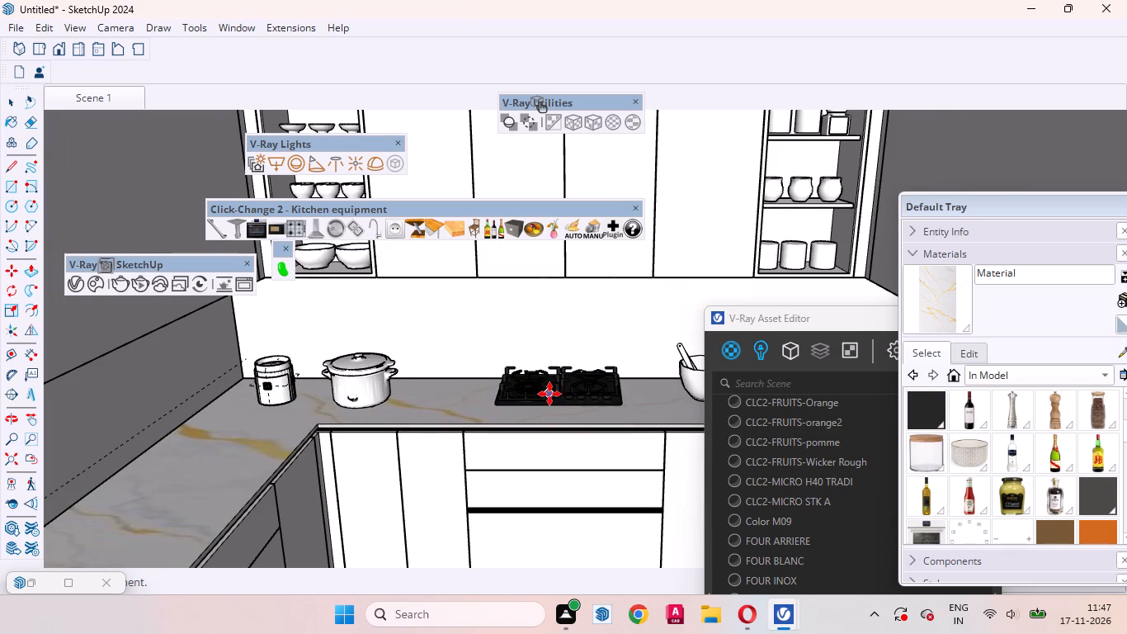
middle_drag(549, 394, 535, 556)
scroll(545, 424, up, 2)
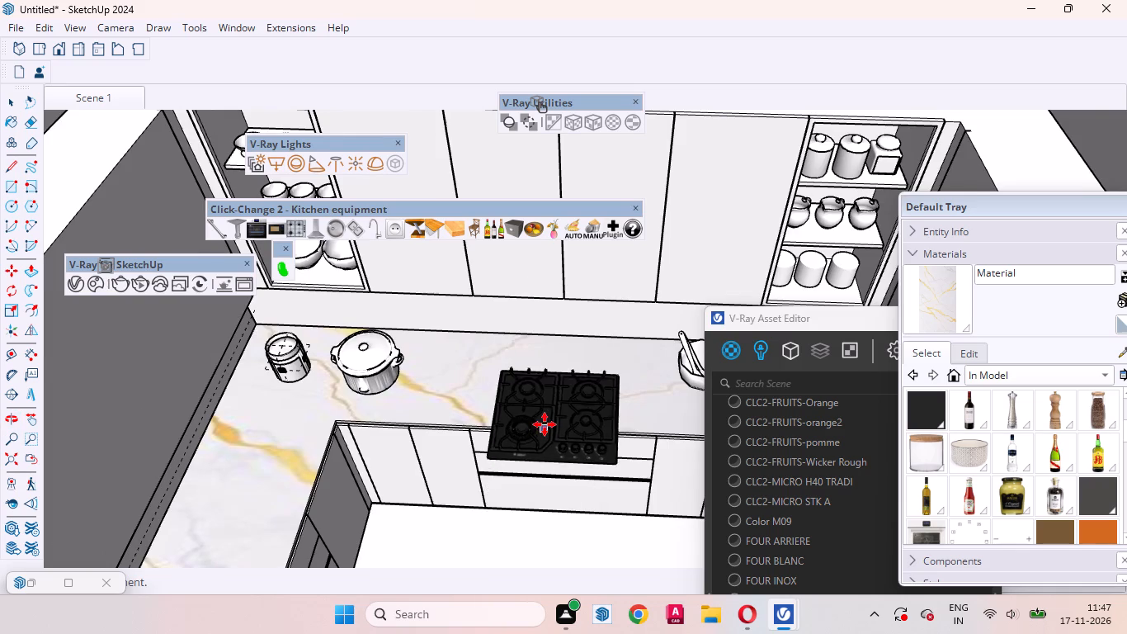
scroll(545, 424, up, 1)
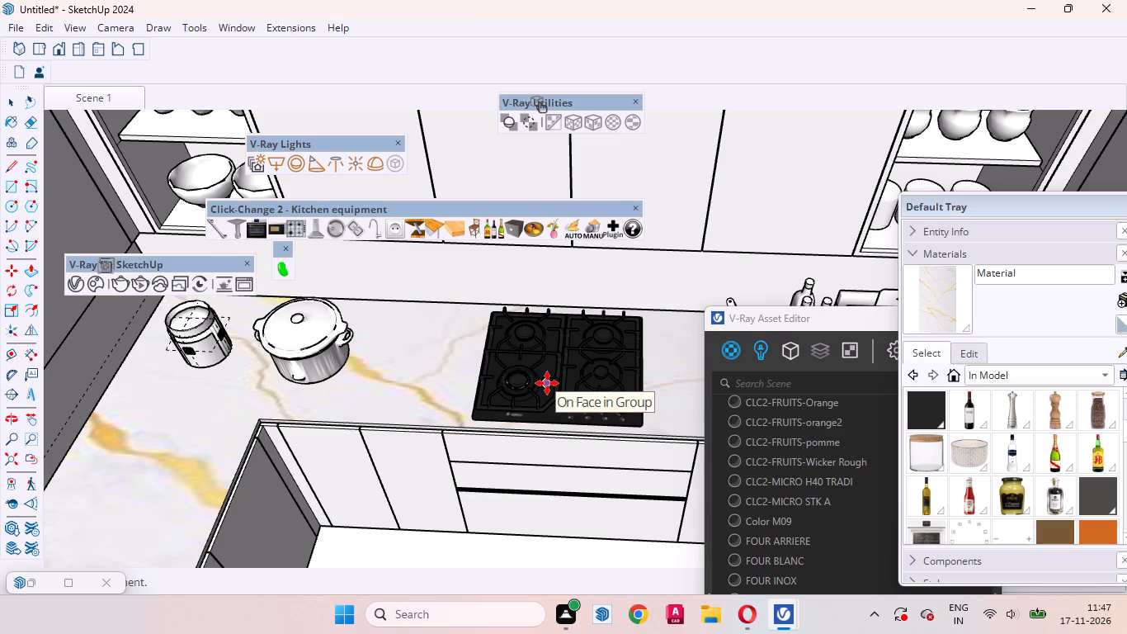
click(547, 383)
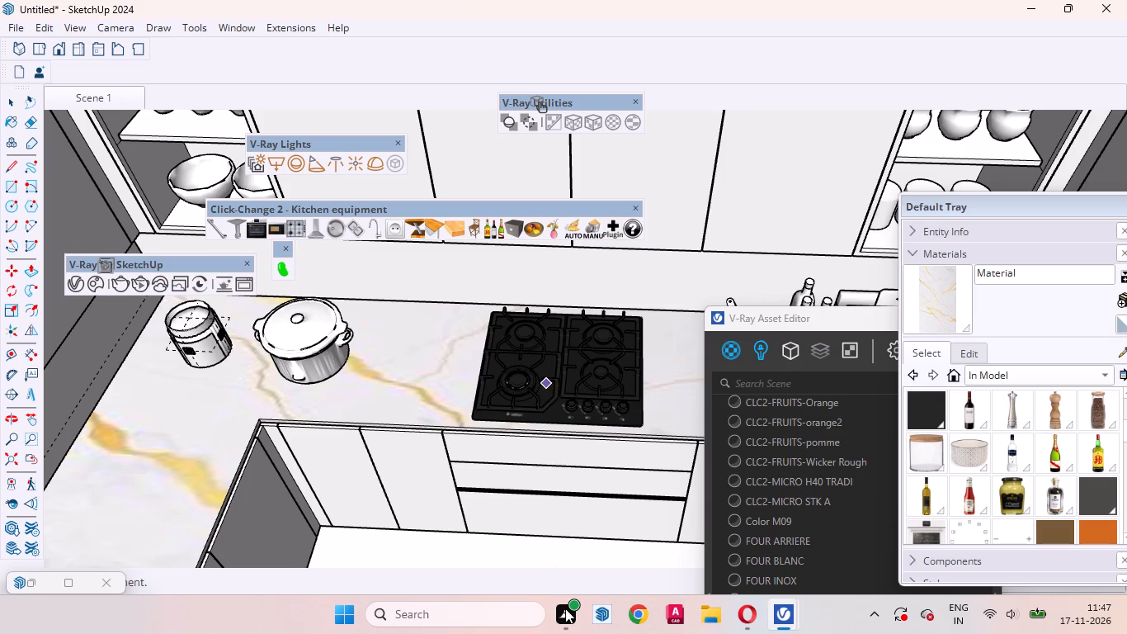
Explode the imported stove component, whose bounding box extends far beyond the cooktop.
key(space)
scroll(442, 487, down, 1)
scroll(442, 487, up, 1)
scroll(442, 487, down, 4)
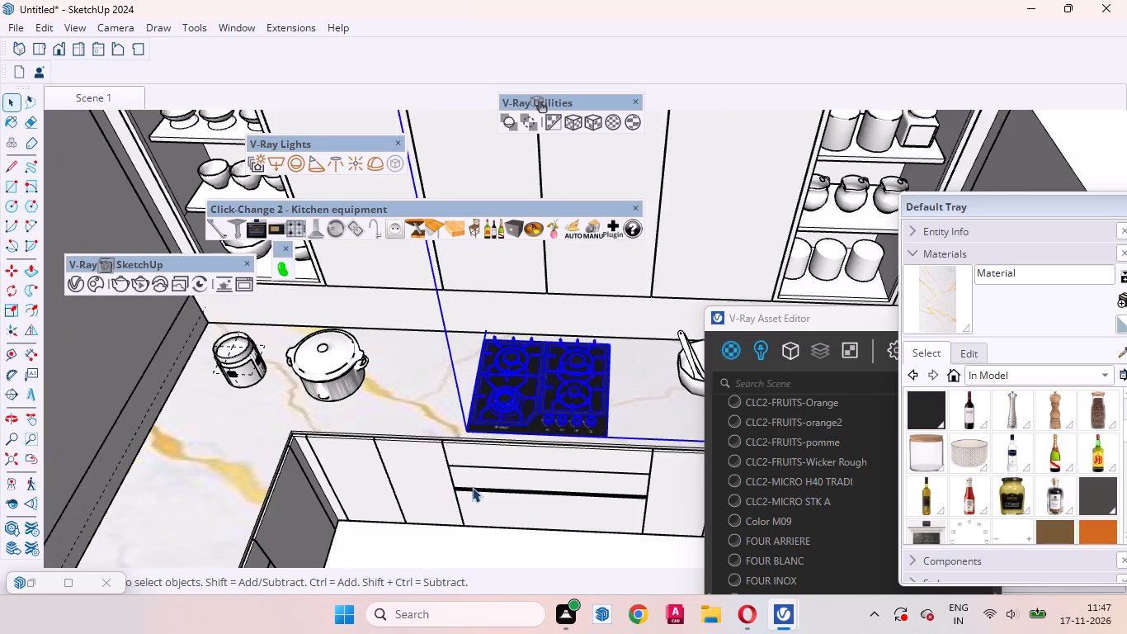
scroll(472, 487, down, 18)
scroll(537, 482, up, 3)
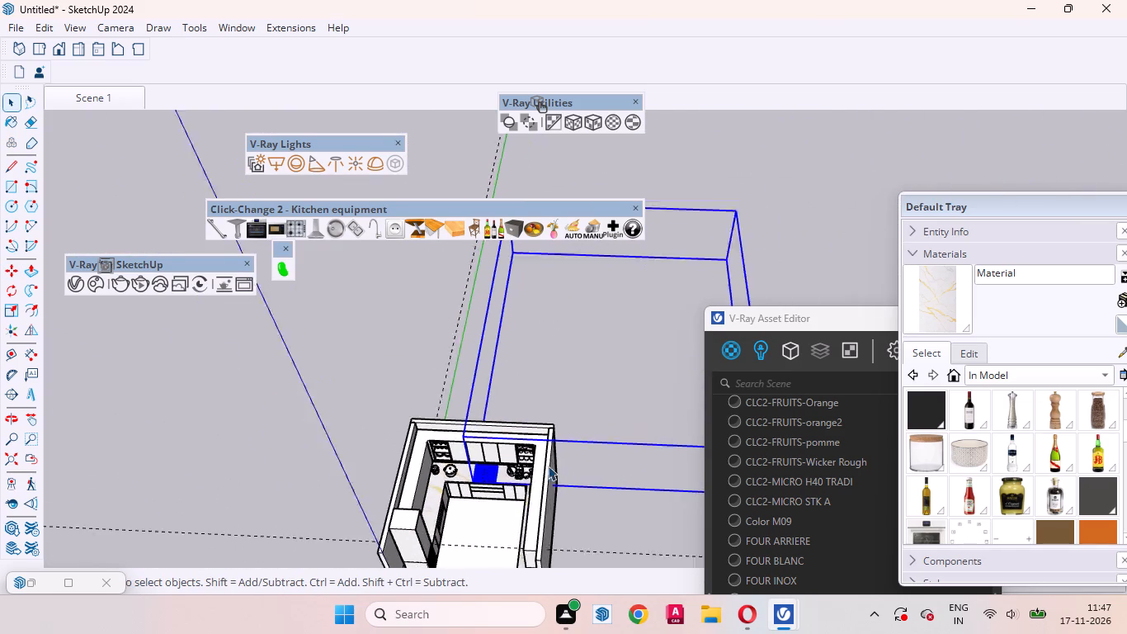
middle_drag(554, 465, 495, 621)
scroll(490, 443, up, 7)
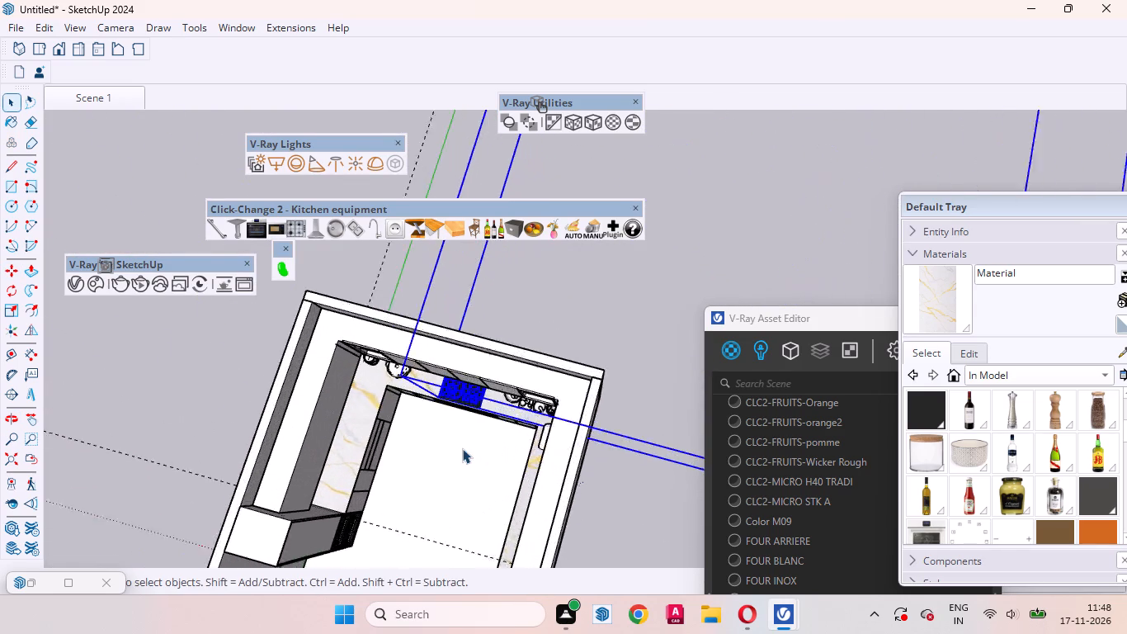
scroll(462, 448, up, 1)
middle_drag(431, 440, 531, 305)
click(468, 440)
right_click(468, 440)
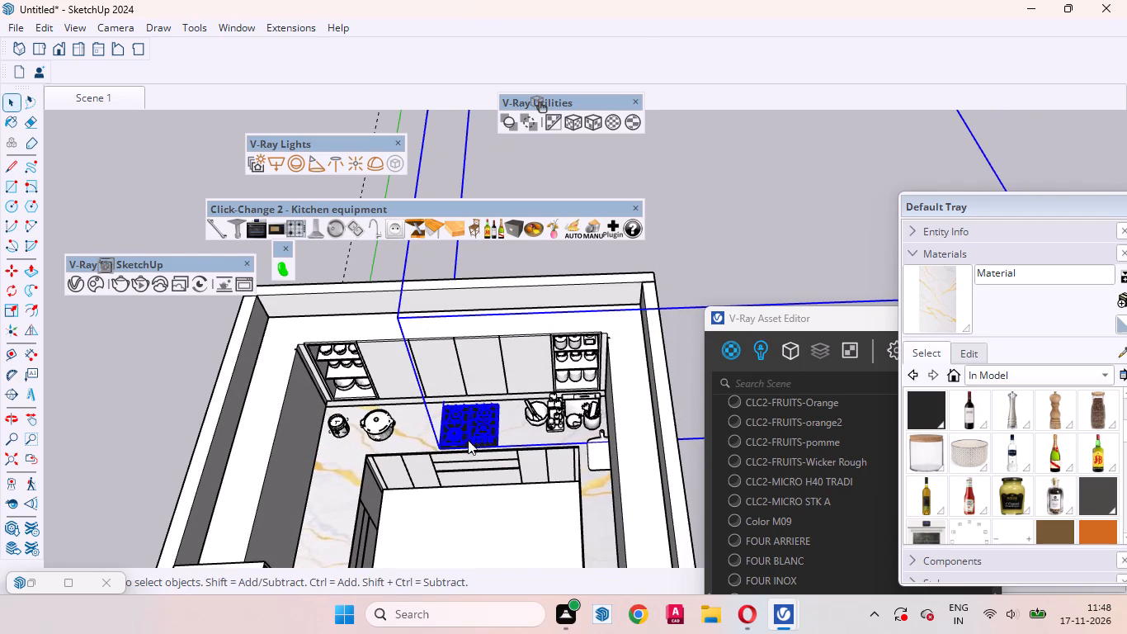
click(507, 134)
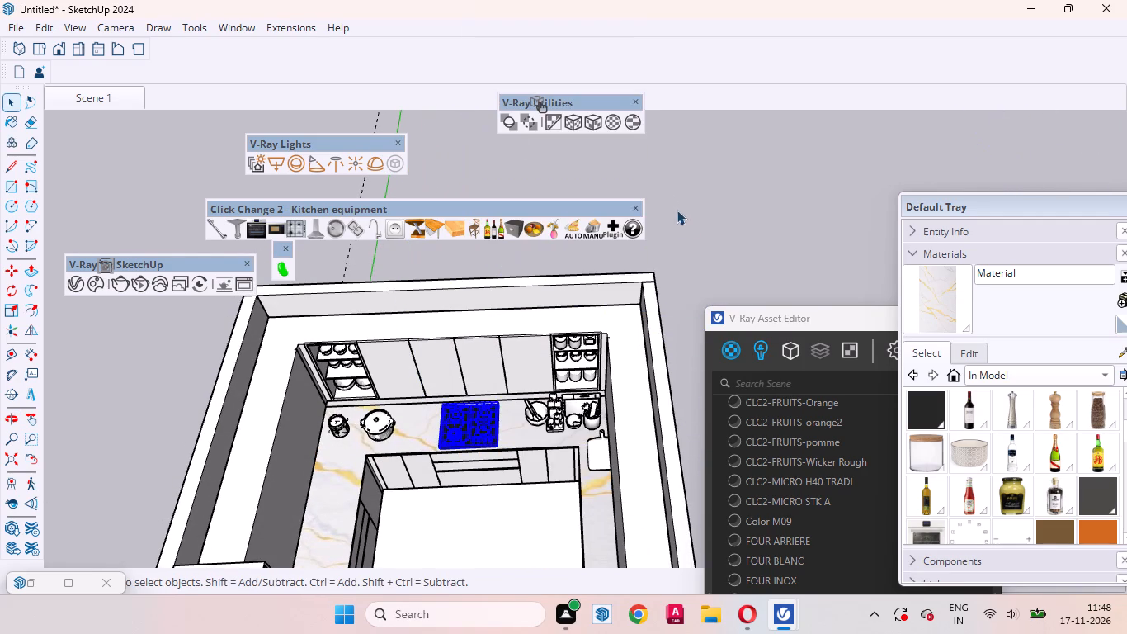
click(694, 231)
Scale the cooktop's width outward on the side facing the mixing bowl.
click(479, 442)
scroll(448, 428, up, 6)
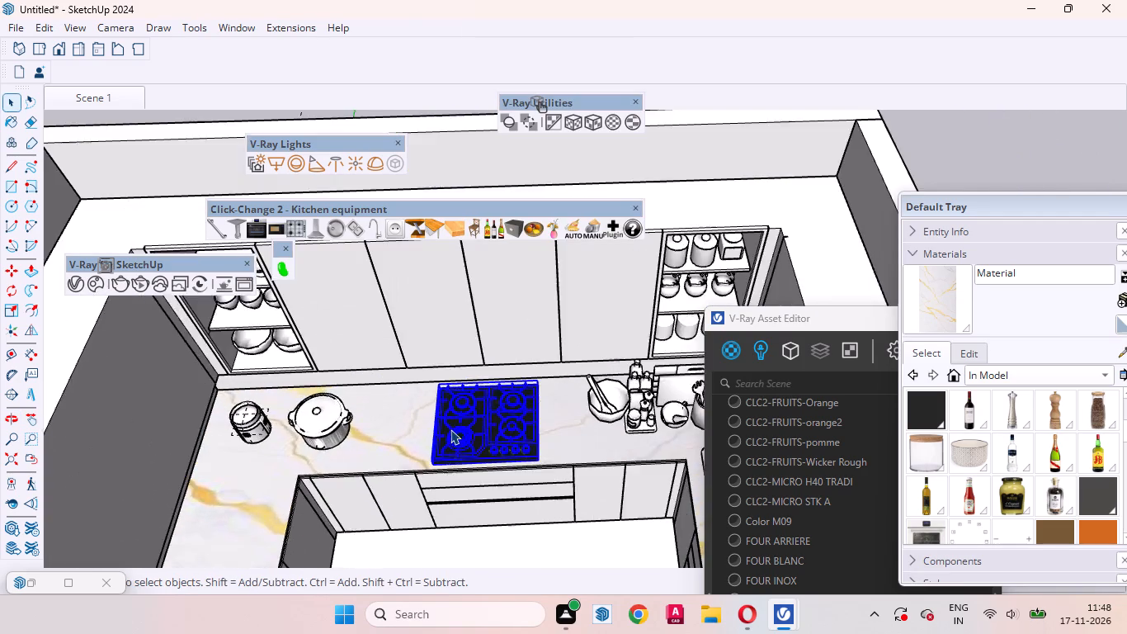
scroll(450, 429, up, 4)
middle_drag(427, 460, 430, 310)
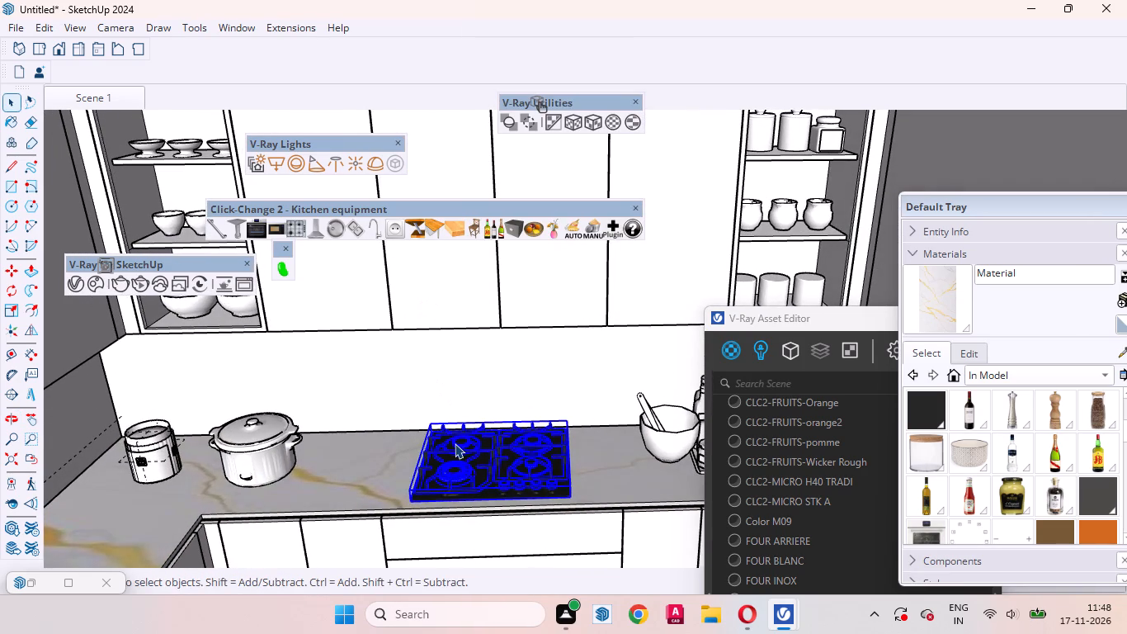
key(s)
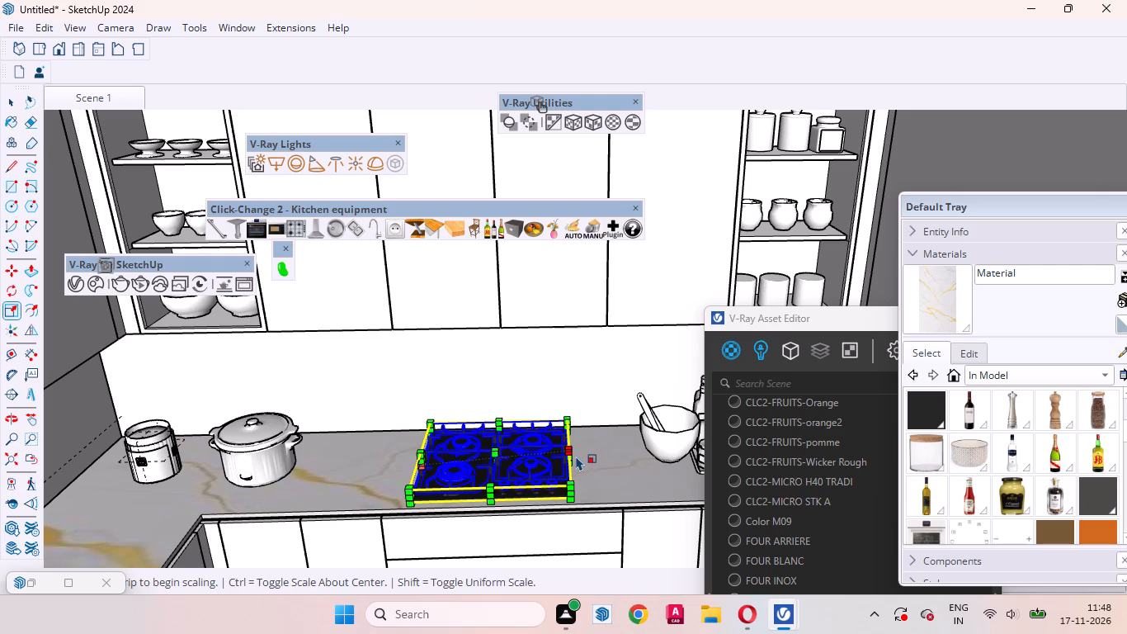
click(569, 459)
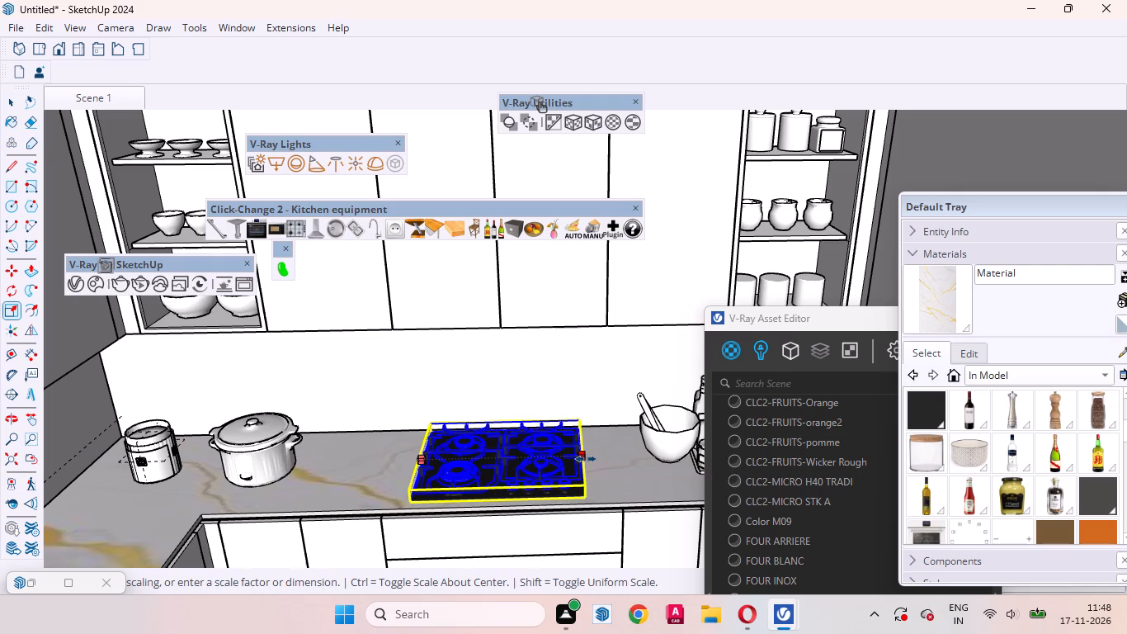
click(604, 459)
Scale the cooktop's width outward on the side facing the cooking pot and clear the selection.
scroll(397, 454, up, 6)
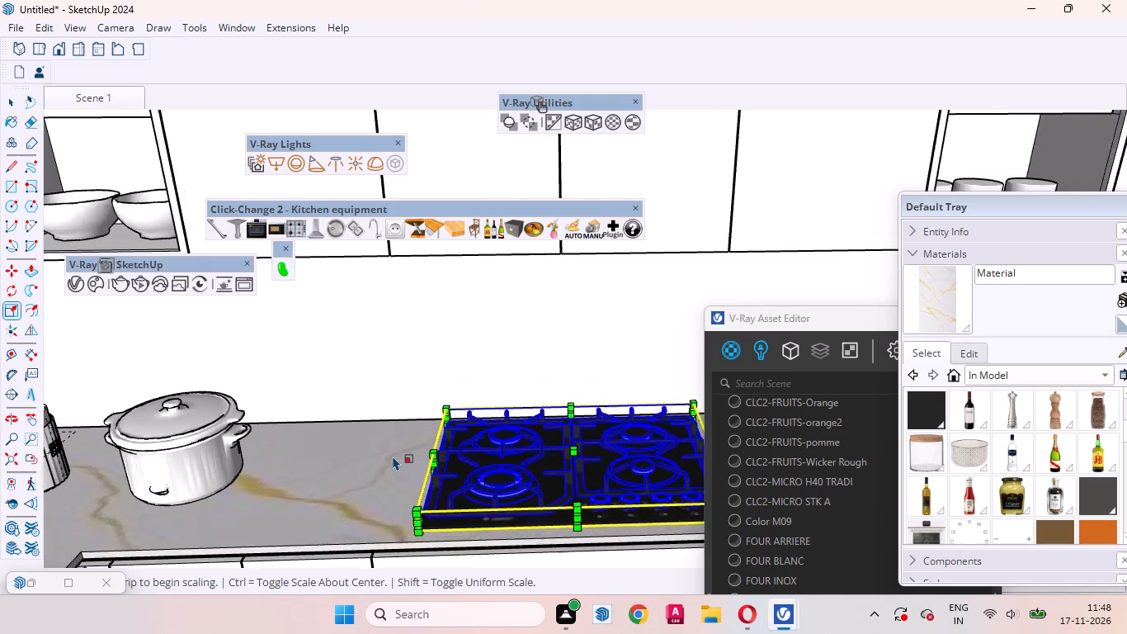
scroll(393, 456, up, 1)
middle_drag(400, 469, 558, 515)
click(489, 503)
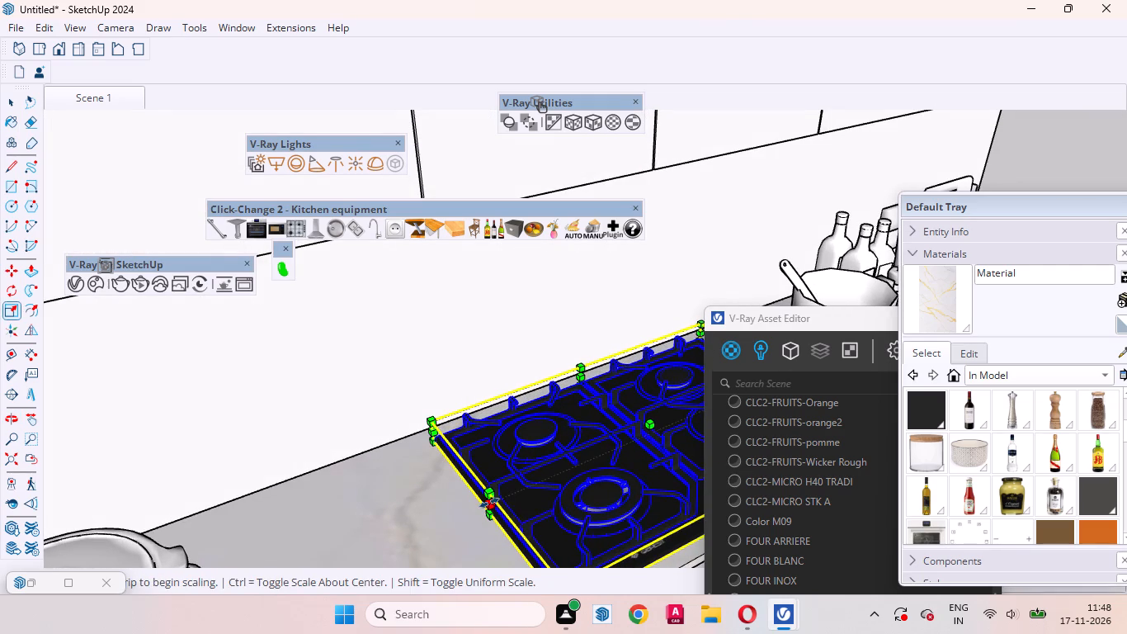
click(439, 534)
scroll(332, 485, down, 8)
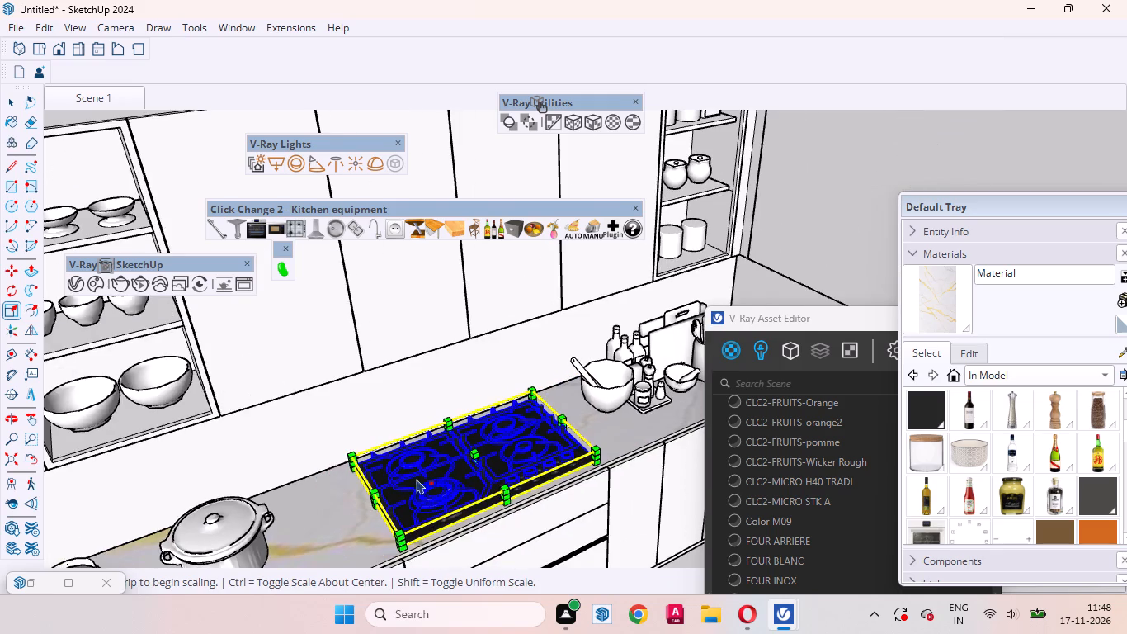
middle_drag(487, 496, 348, 423)
scroll(489, 438, down, 7)
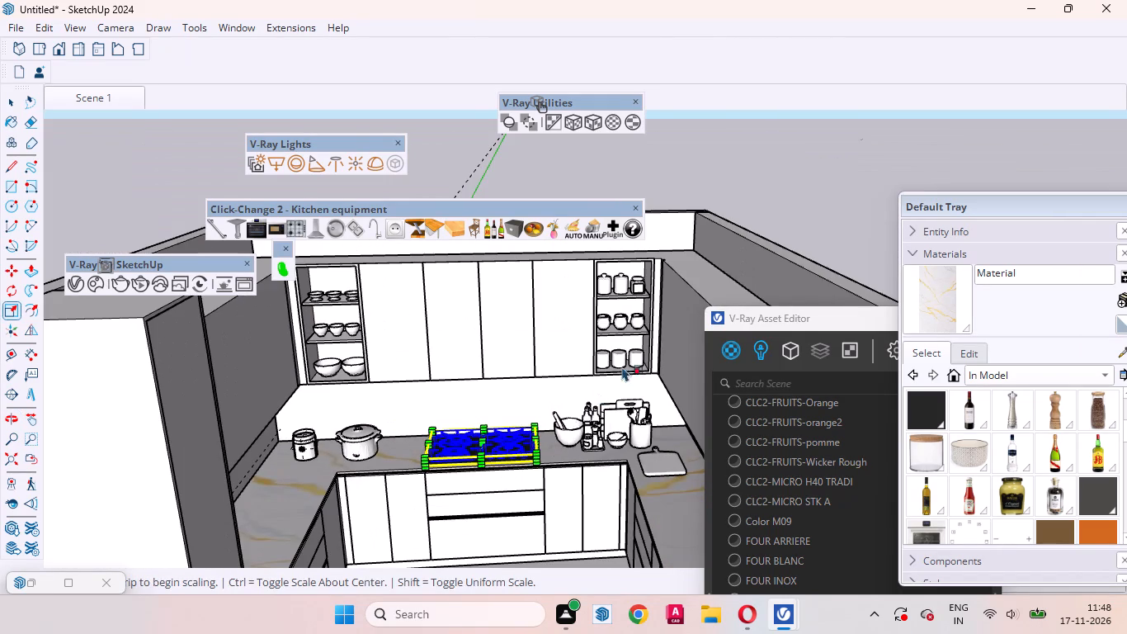
key(space)
click(820, 173)
click(761, 204)
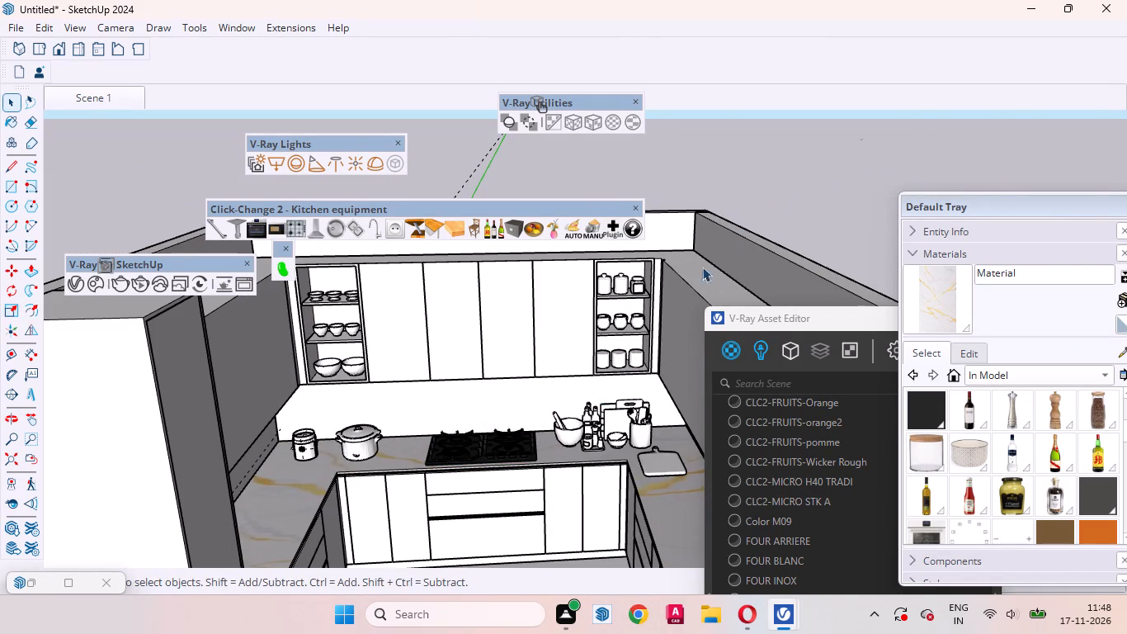
Move the cooktop slightly along the countertop toward the mixing bowl, above the drawer unit.
scroll(361, 505, up, 7)
middle_drag(510, 457, 500, 417)
scroll(500, 414, up, 2)
click(500, 414)
scroll(384, 467, down, 1)
scroll(384, 469, up, 1)
scroll(384, 471, down, 1)
middle_drag(468, 451, 460, 633)
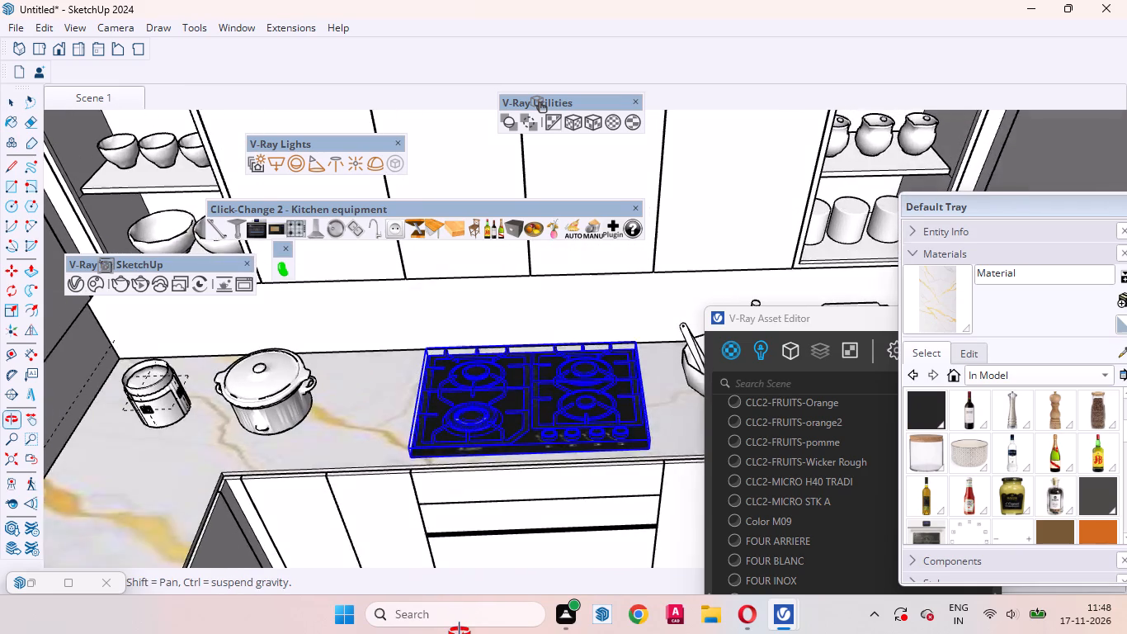
middle_drag(460, 633, 452, 633)
scroll(462, 435, up, 3)
scroll(489, 399, down, 10)
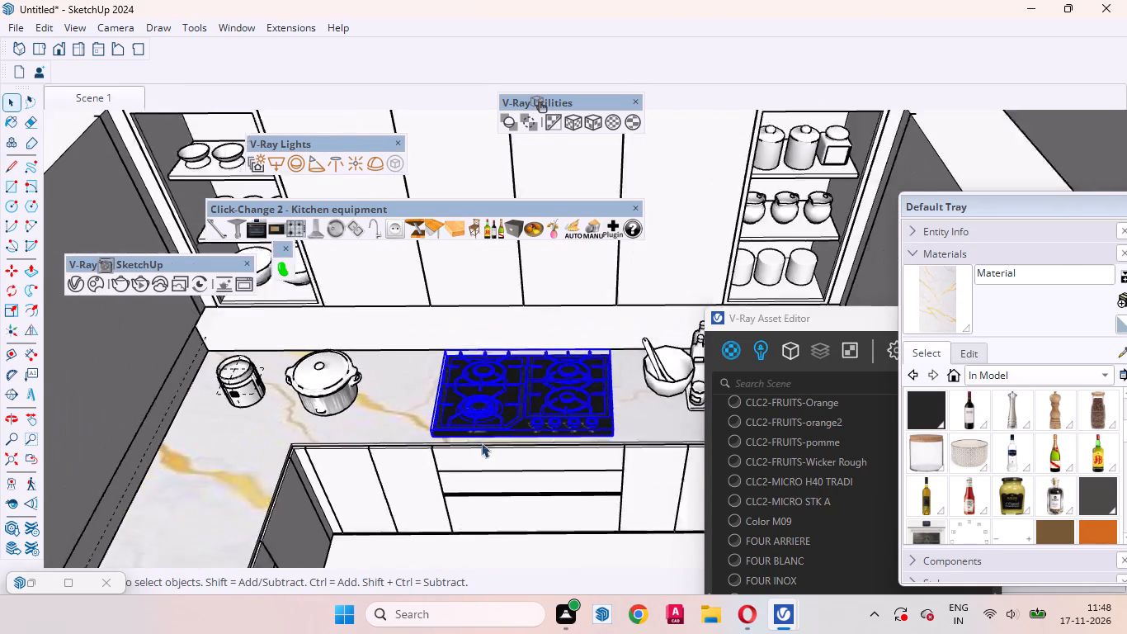
middle_drag(508, 461, 512, 512)
scroll(467, 398, up, 3)
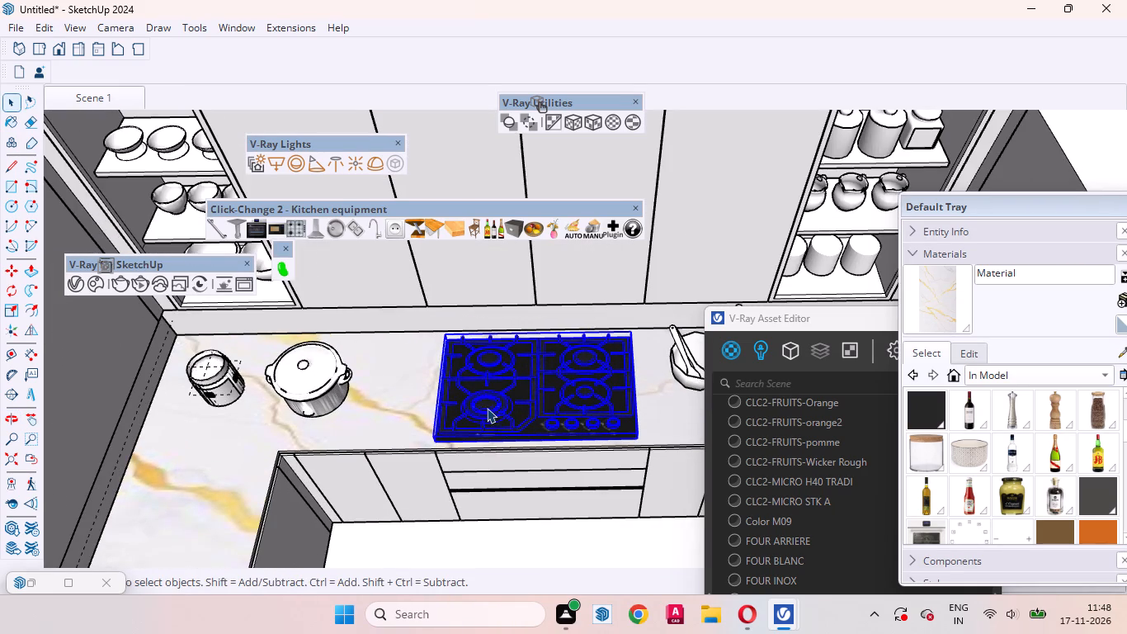
key(m)
scroll(508, 374, up, 3)
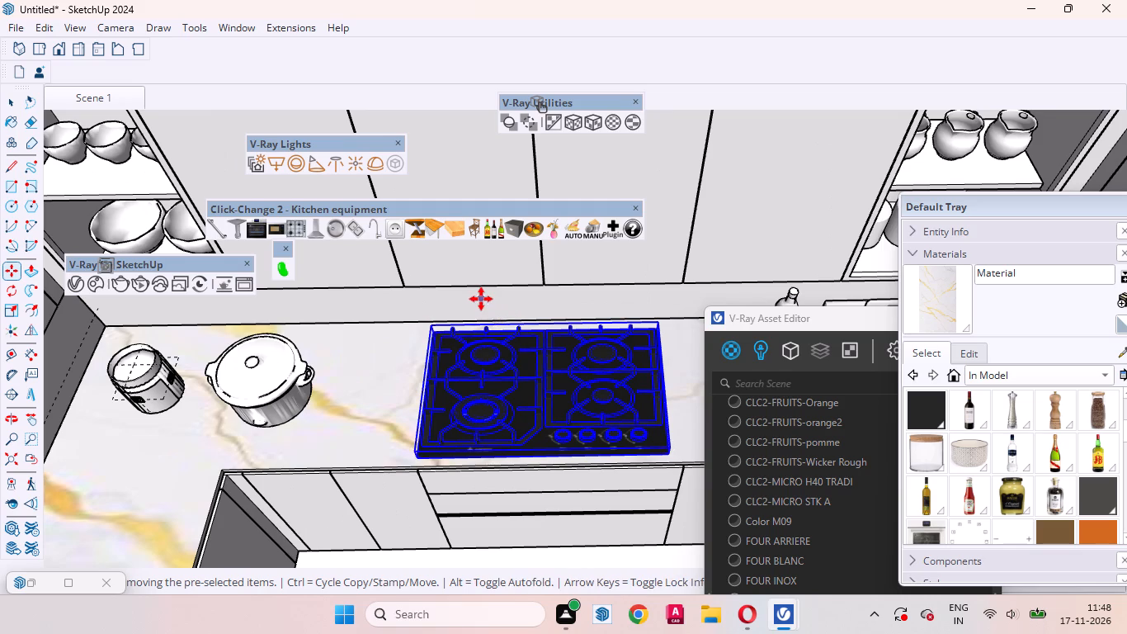
click(481, 299)
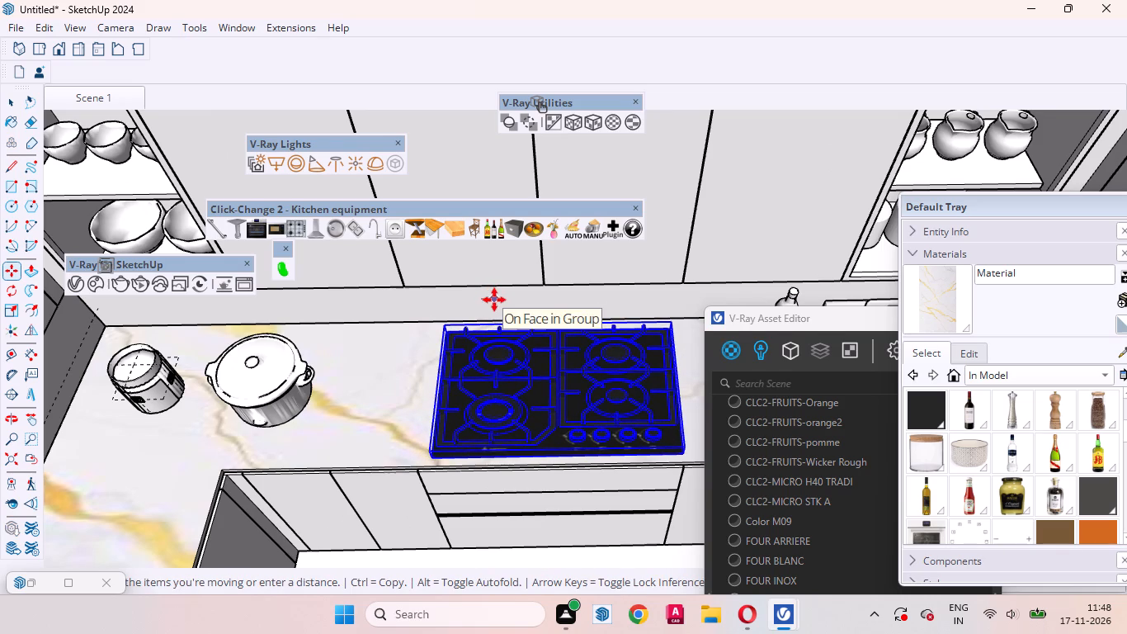
click(494, 300)
Nudge the cooktop slightly back toward the cooking pot to fine-tune its alignment with the drawers below.
scroll(529, 466, up, 7)
scroll(298, 378, down, 2)
scroll(298, 378, up, 1)
scroll(298, 378, down, 1)
middle_drag(403, 461, 391, 369)
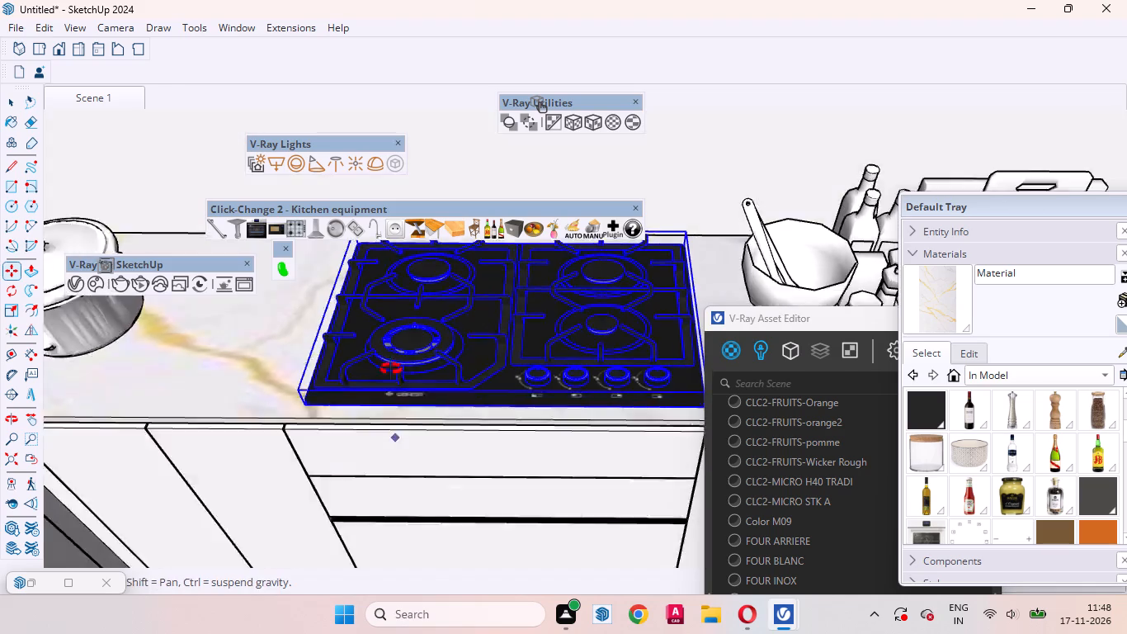
middle_drag(391, 369, 390, 319)
scroll(304, 441, down, 3)
middle_drag(447, 417, 486, 334)
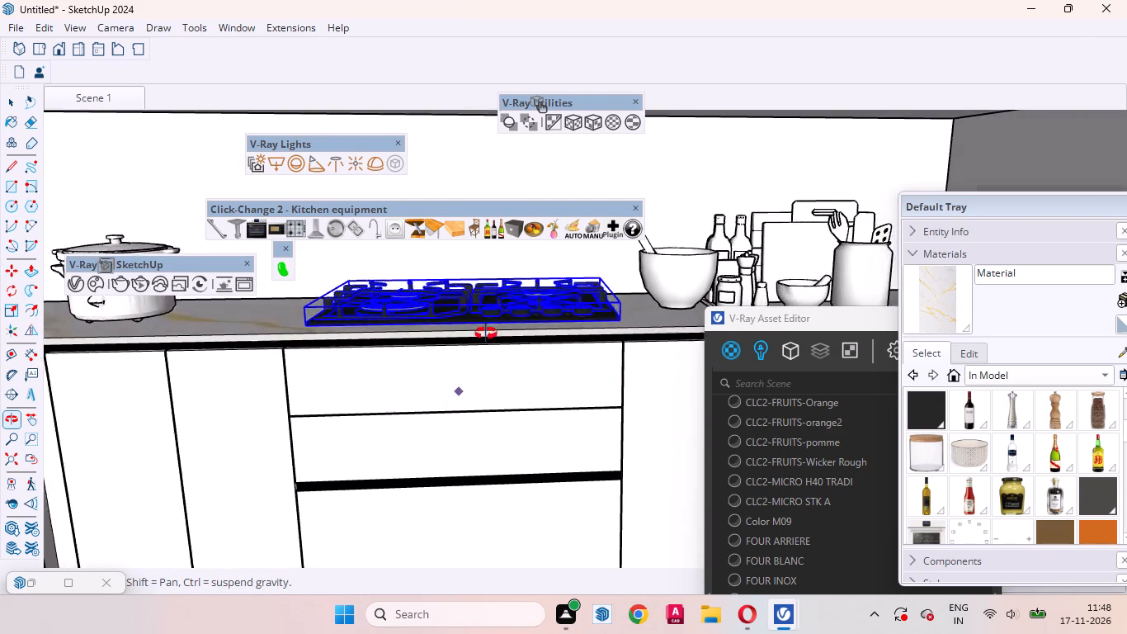
middle_drag(486, 334, 487, 329)
scroll(442, 311, up, 6)
click(477, 335)
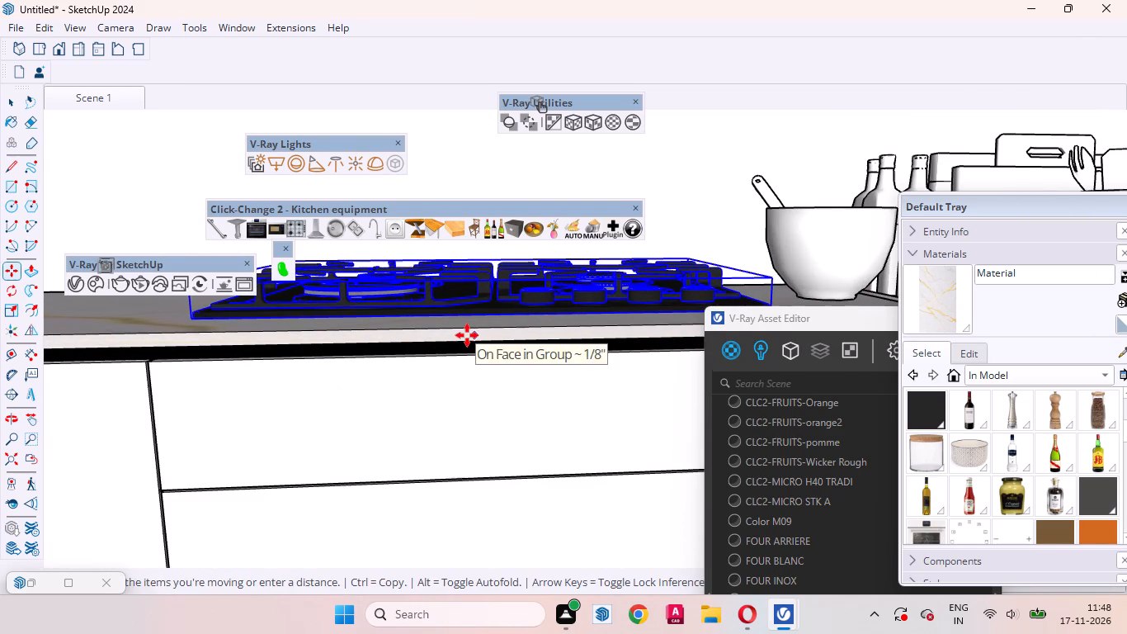
click(467, 335)
key(space)
Check the cooktop's placement from above and in the saved Scene 1 view, with nothing selected.
scroll(427, 442, down, 1)
scroll(427, 444, up, 1)
scroll(427, 447, down, 11)
middle_drag(450, 417, 450, 442)
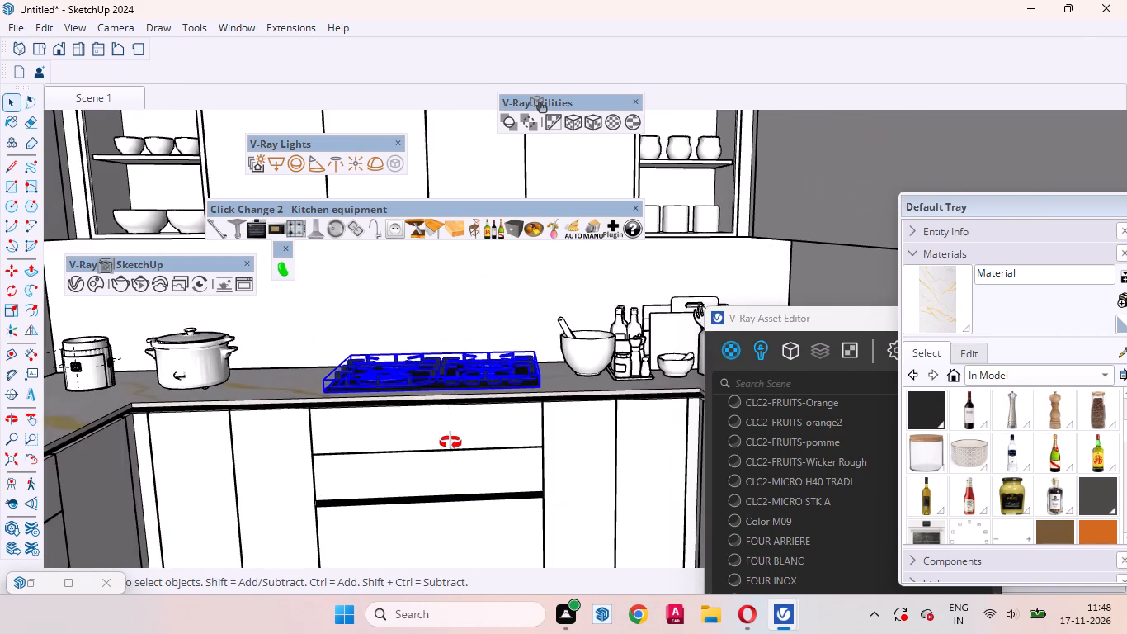
middle_drag(450, 442, 444, 606)
scroll(487, 542, down, 9)
scroll(412, 502, up, 4)
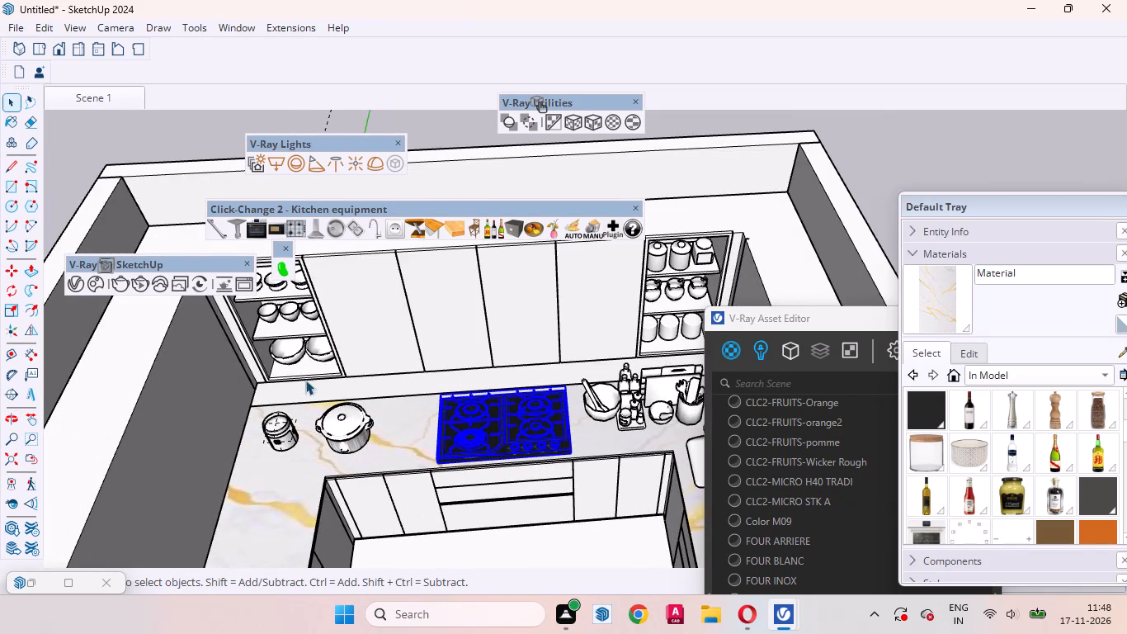
click(96, 97)
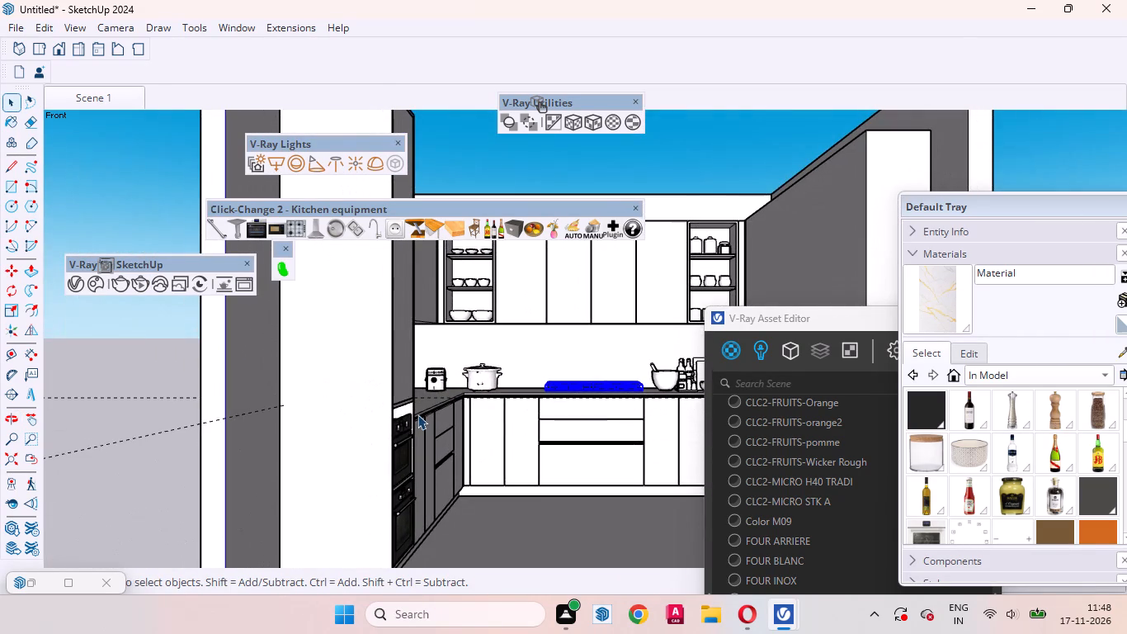
click(658, 158)
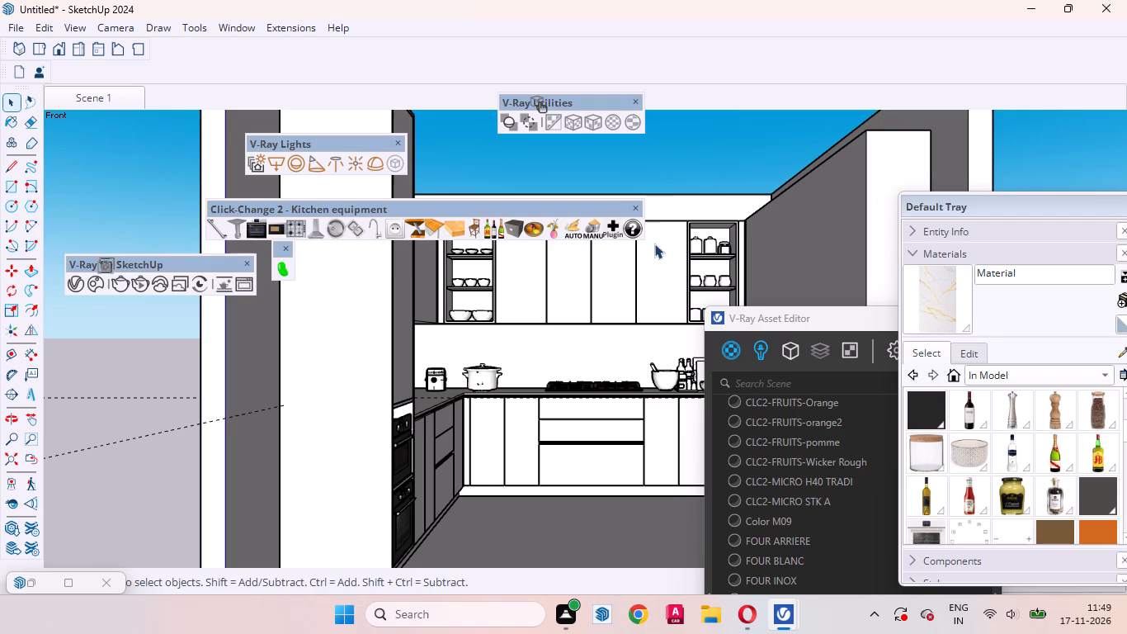
Search the 3D Warehouse models for "chimny" in place of the earlier stove search.
click(238, 32)
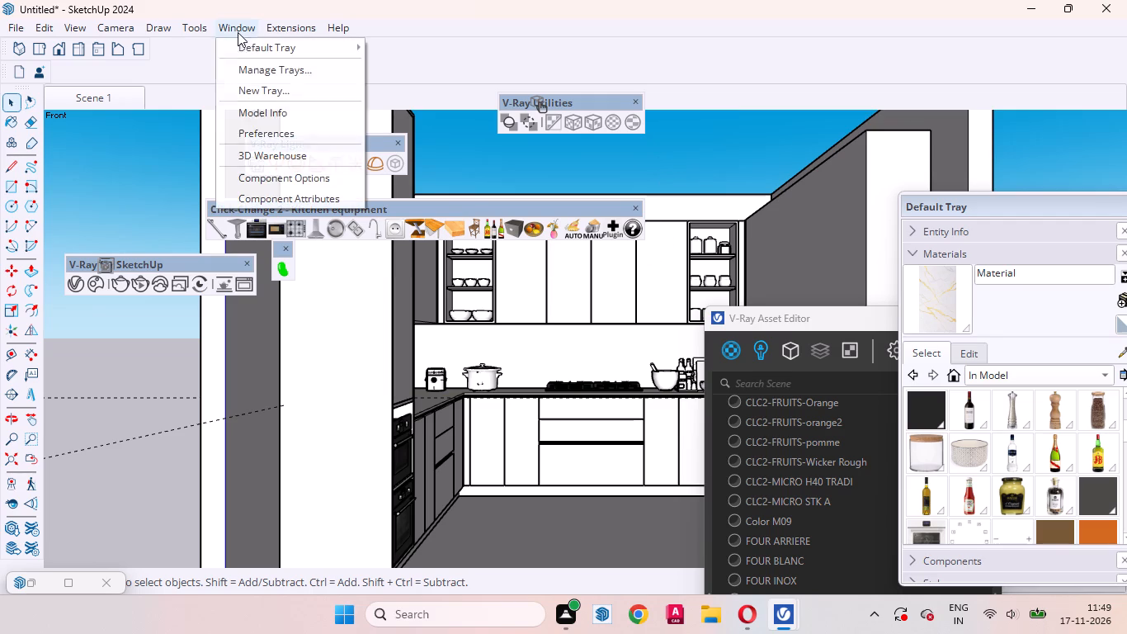
click(274, 149)
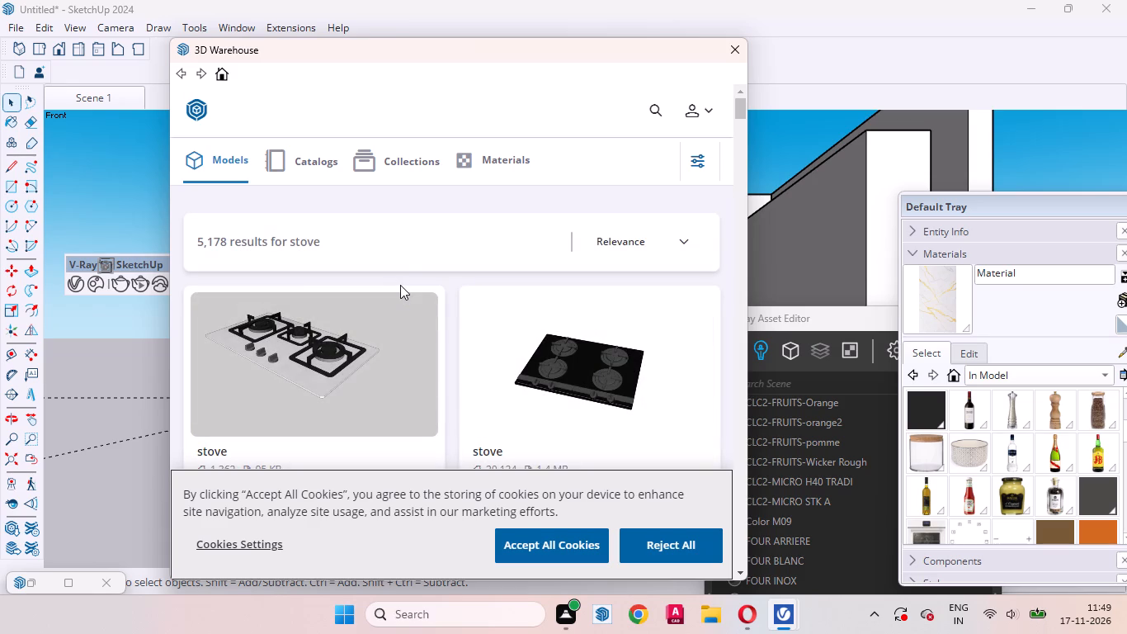
click(656, 106)
drag(226, 111, 169, 111)
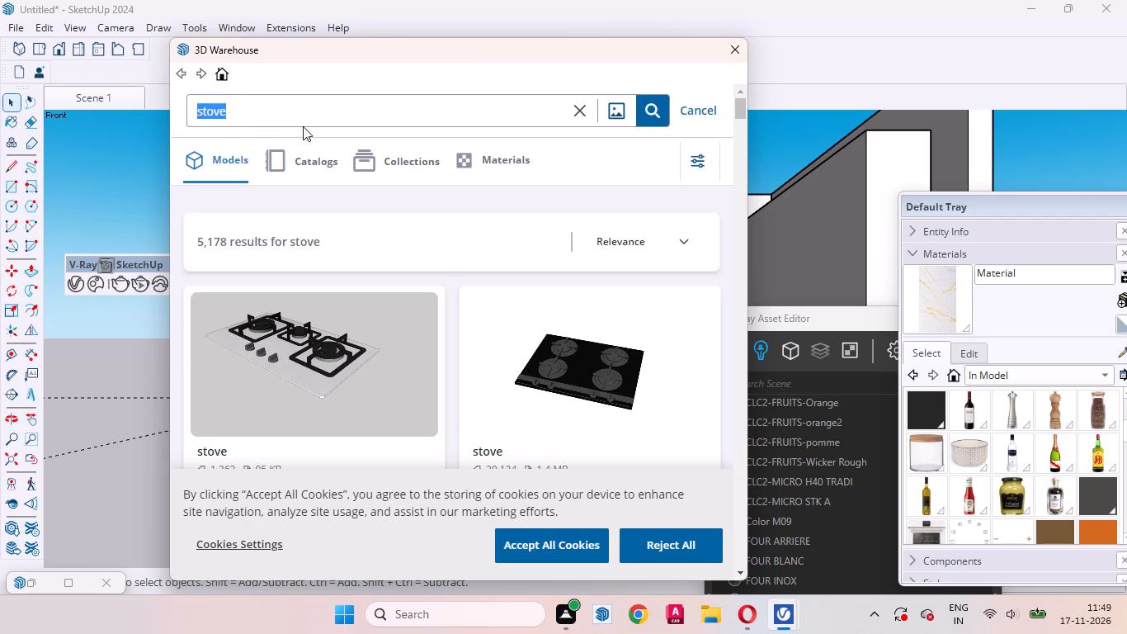
key(BackSpace)
key(c)
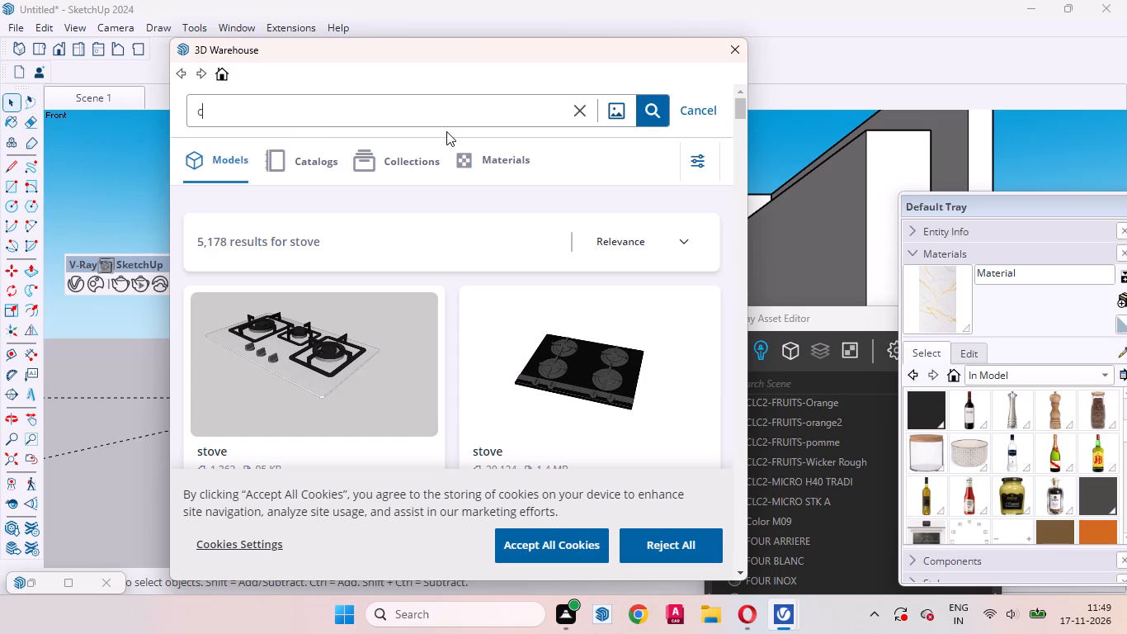
text(him)
text(ny)
key(Return)
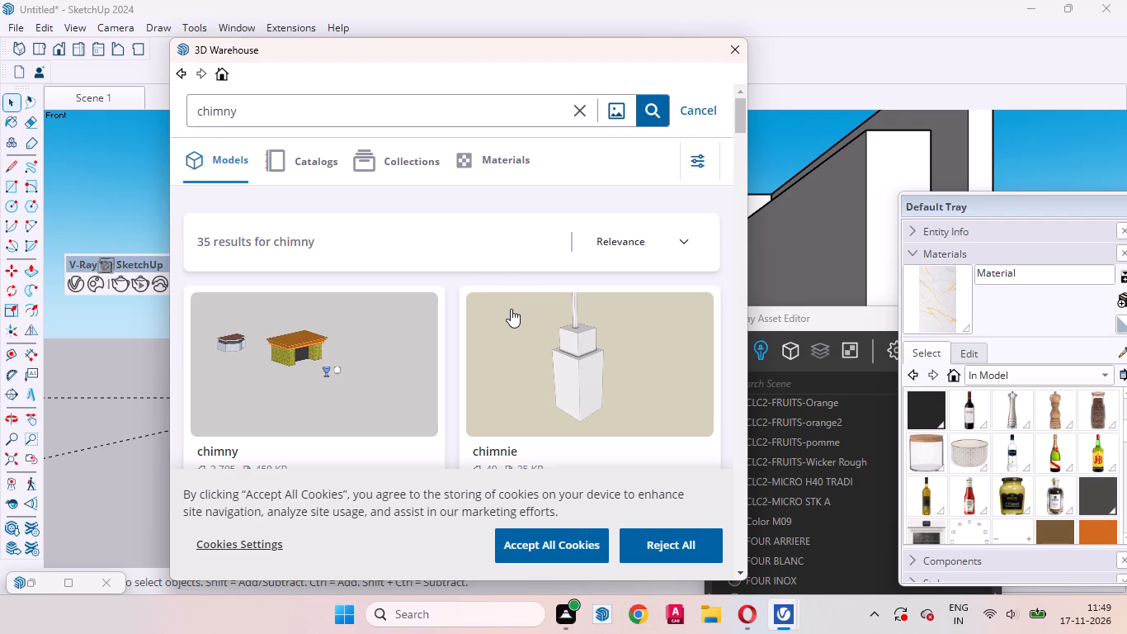
Browse the chimney search results for a suitable kitchen hood, and close 3D Warehouse without downloading a model.
scroll(511, 309, down, 12)
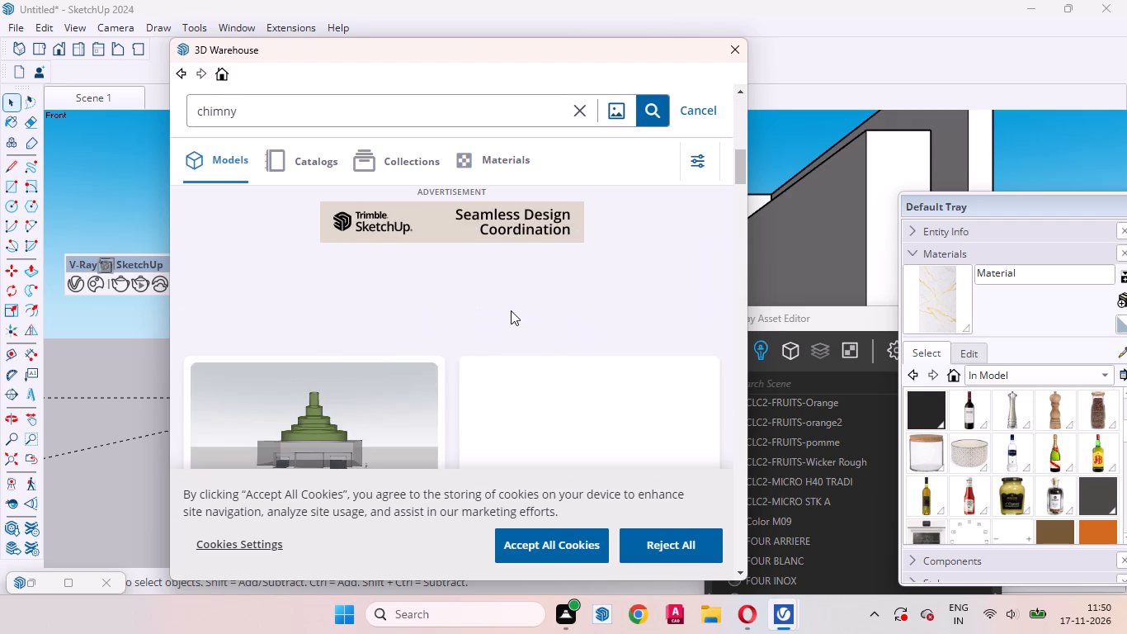
scroll(511, 310, down, 11)
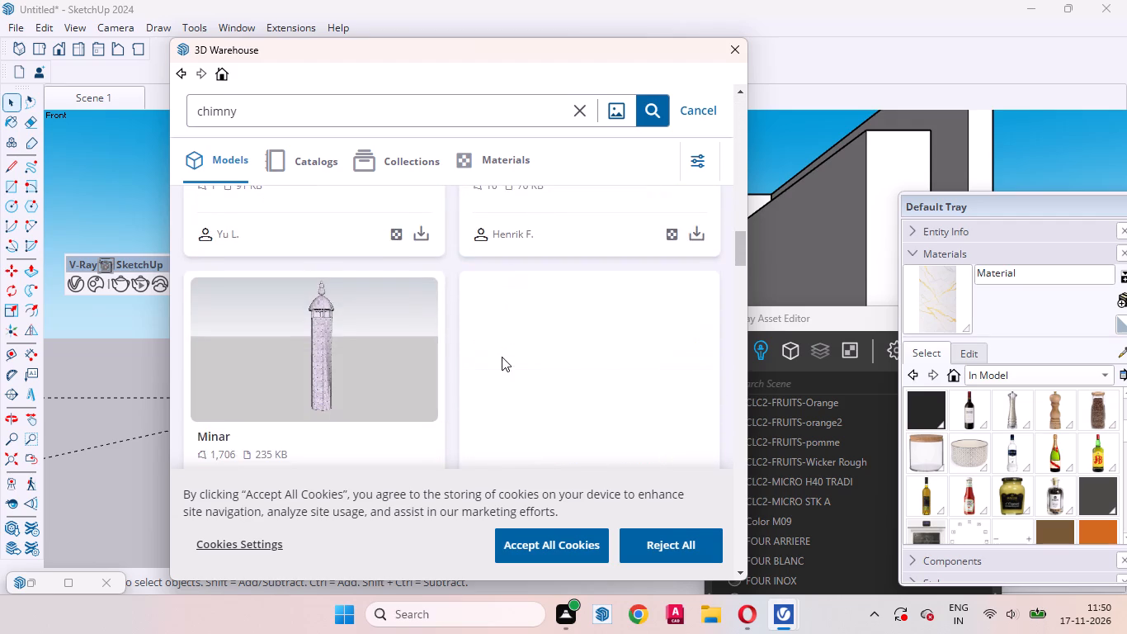
scroll(500, 353, down, 5)
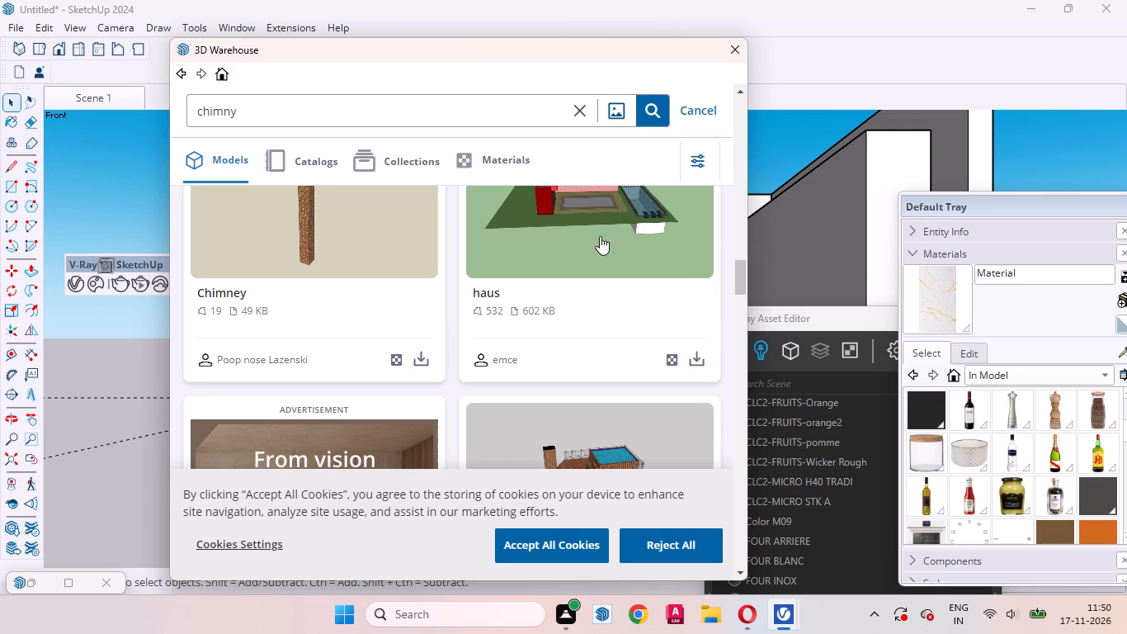
click(737, 53)
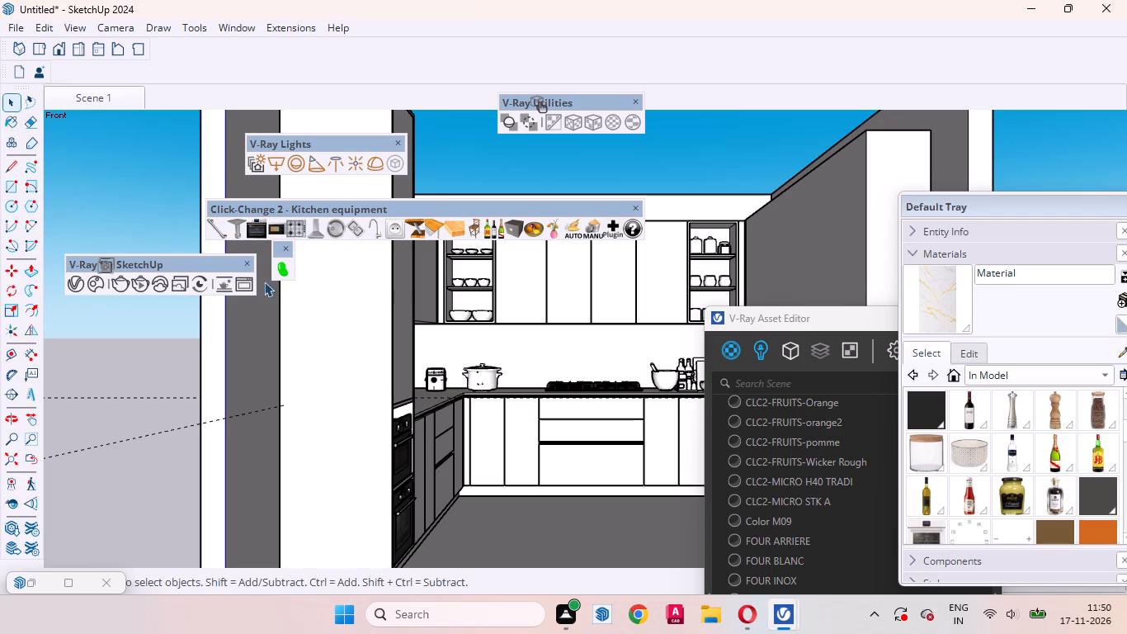
Insert a Click-Change 2 range hood at the upper wall cabinets, directly above the cooktop.
click(310, 231)
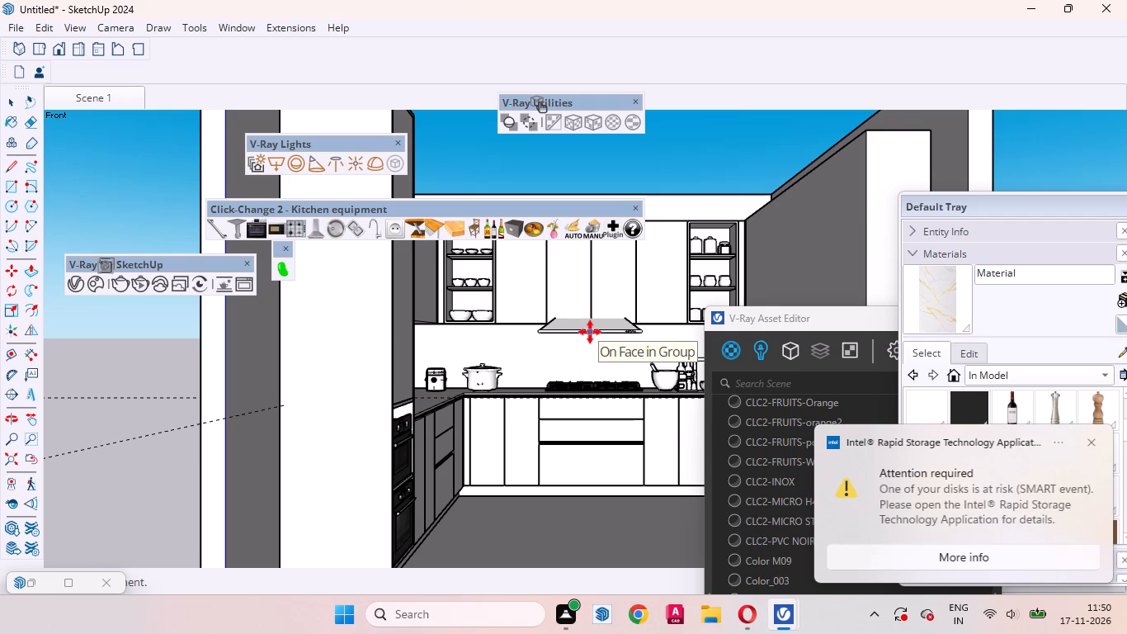
click(589, 336)
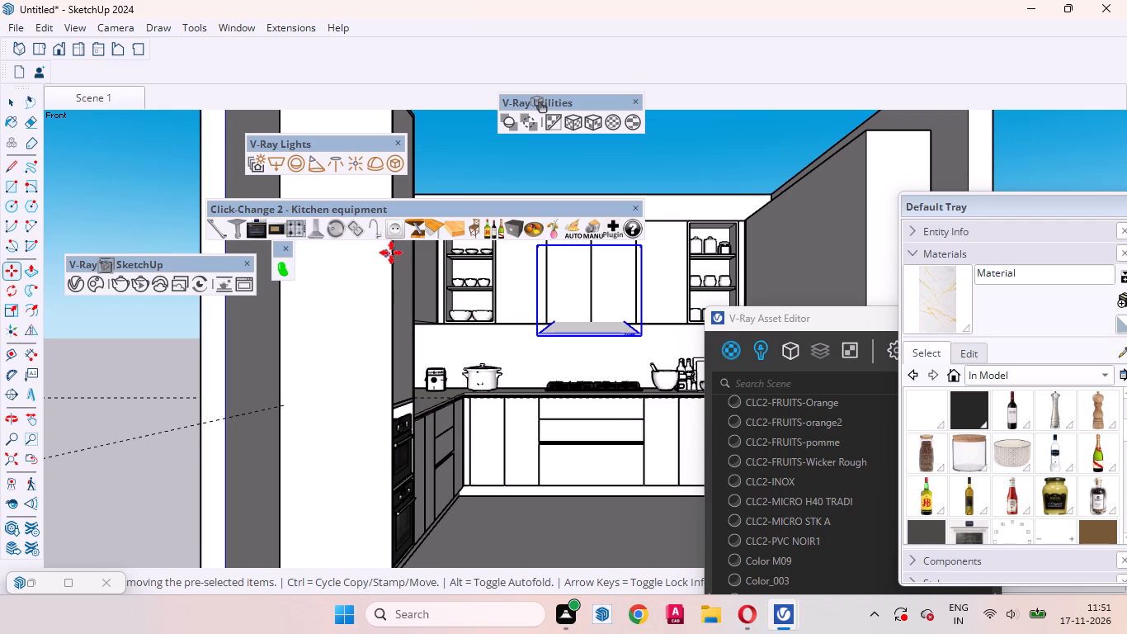
Switch the selected range hood above the cooktop to the next Click-Change 2 hood design and leave the Move command.
click(318, 233)
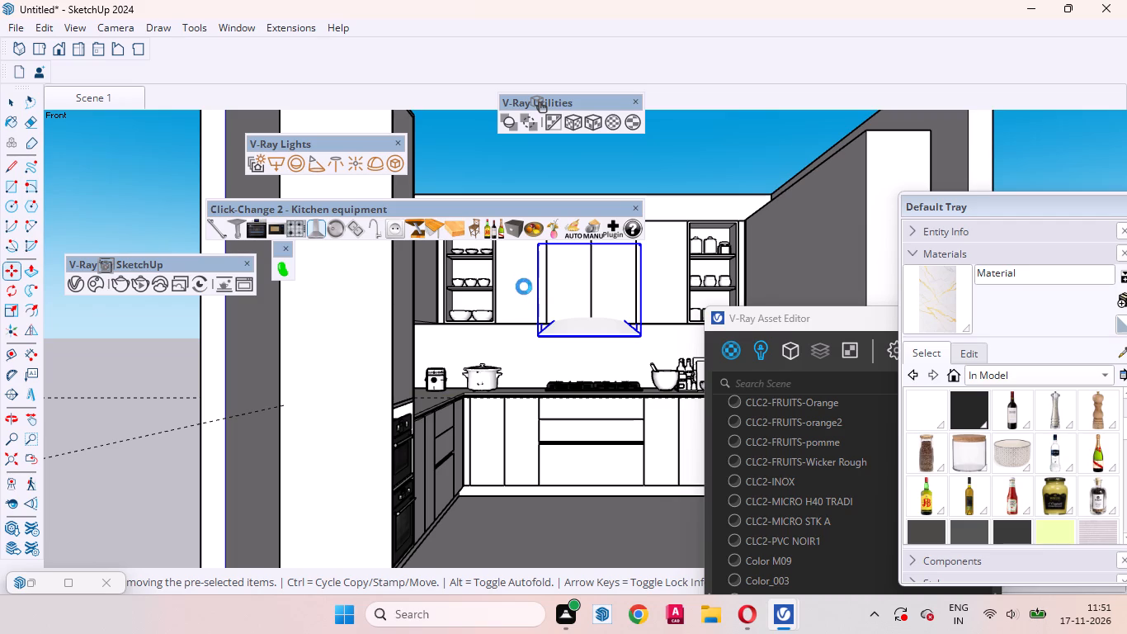
scroll(598, 297, up, 3)
key(space)
click(8, 103)
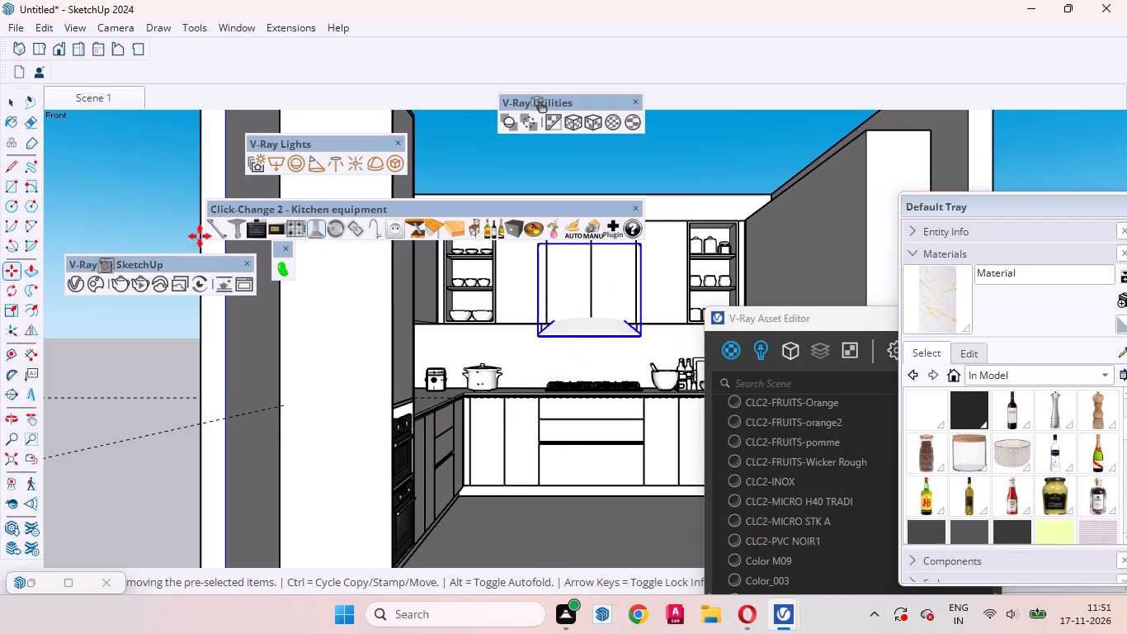
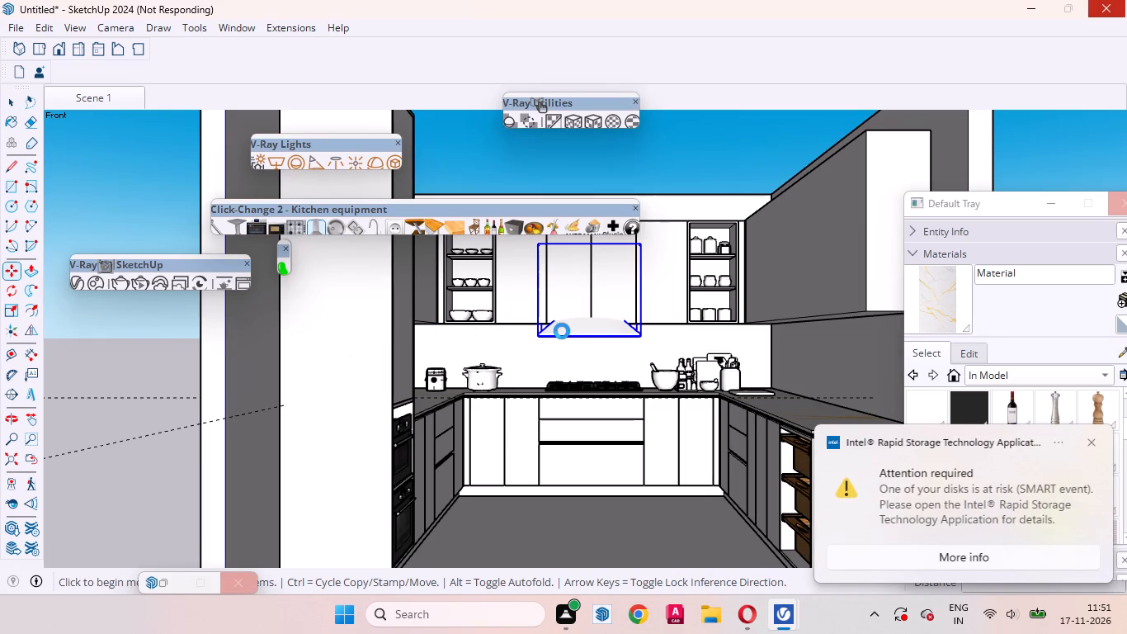
Dismiss the Intel Rapid Storage Technology notification covering the lower part of the kitchen model.
click(1092, 442)
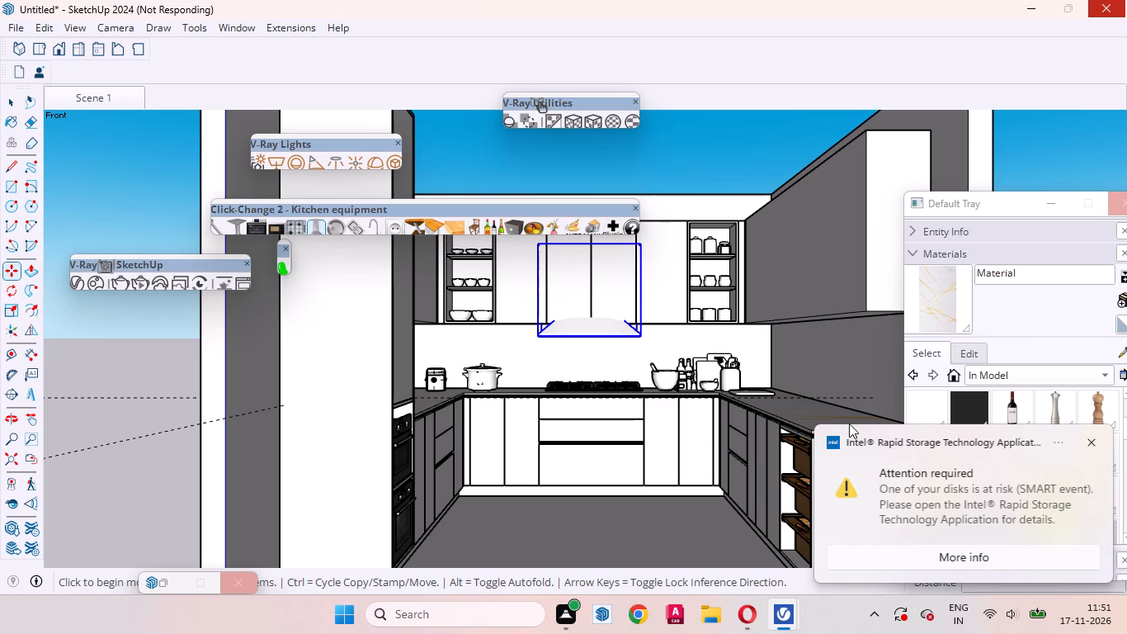
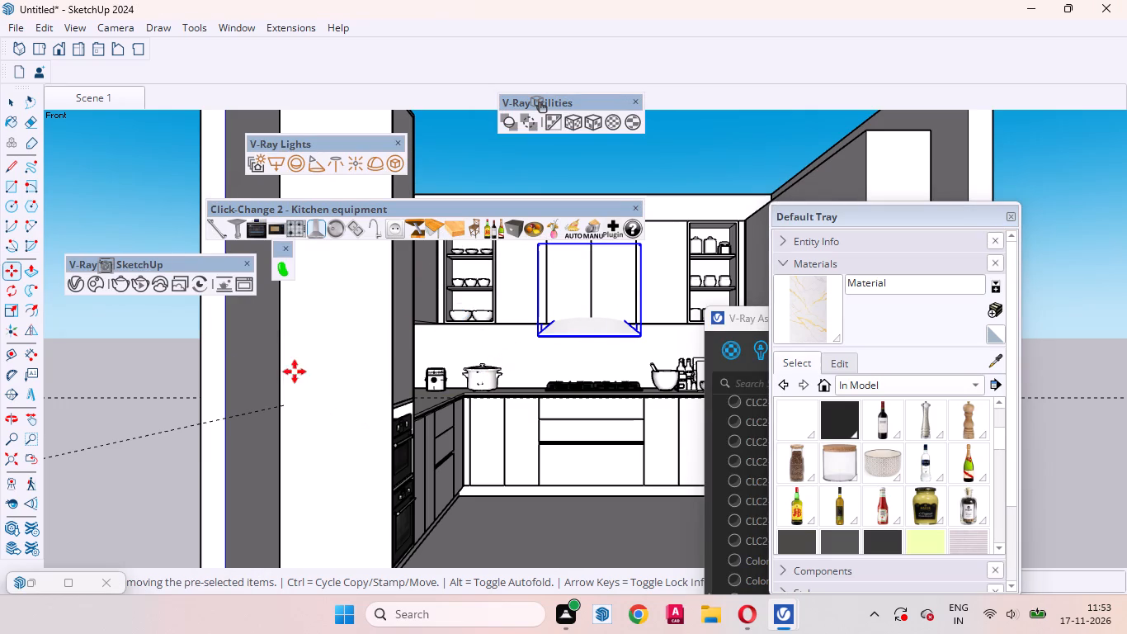
Cycle the range hood through the kitchen equipment variants to the slim model with a curved front and four control buttons.
click(316, 230)
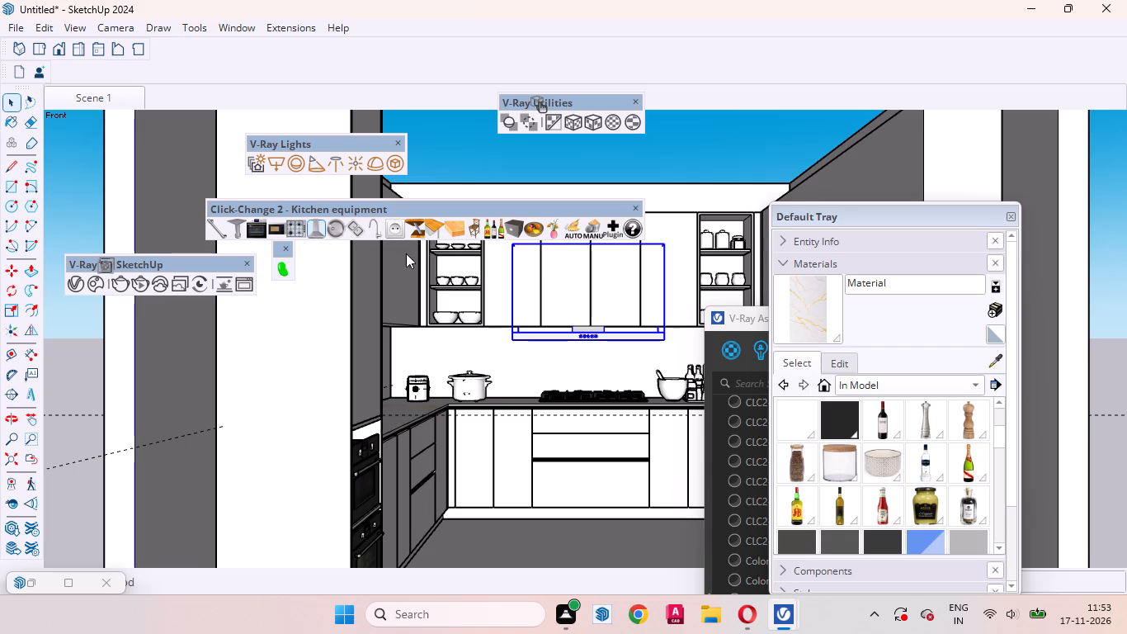
click(316, 225)
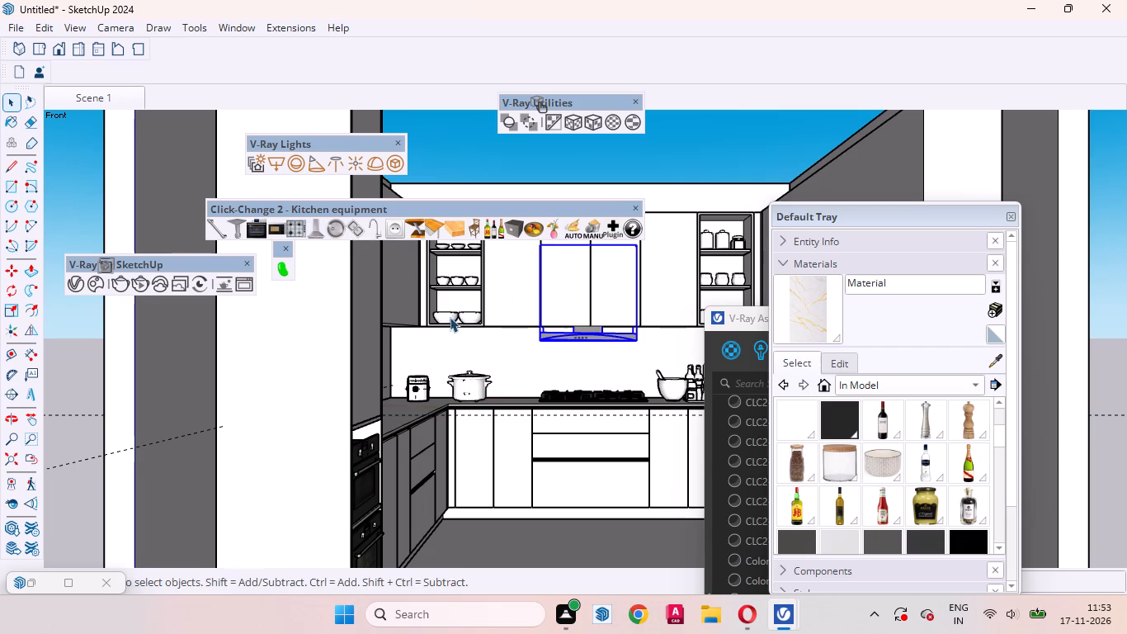
Move the slim hood straight up until its canopy sits against the underside of the wall cabinets.
scroll(572, 319, up, 10)
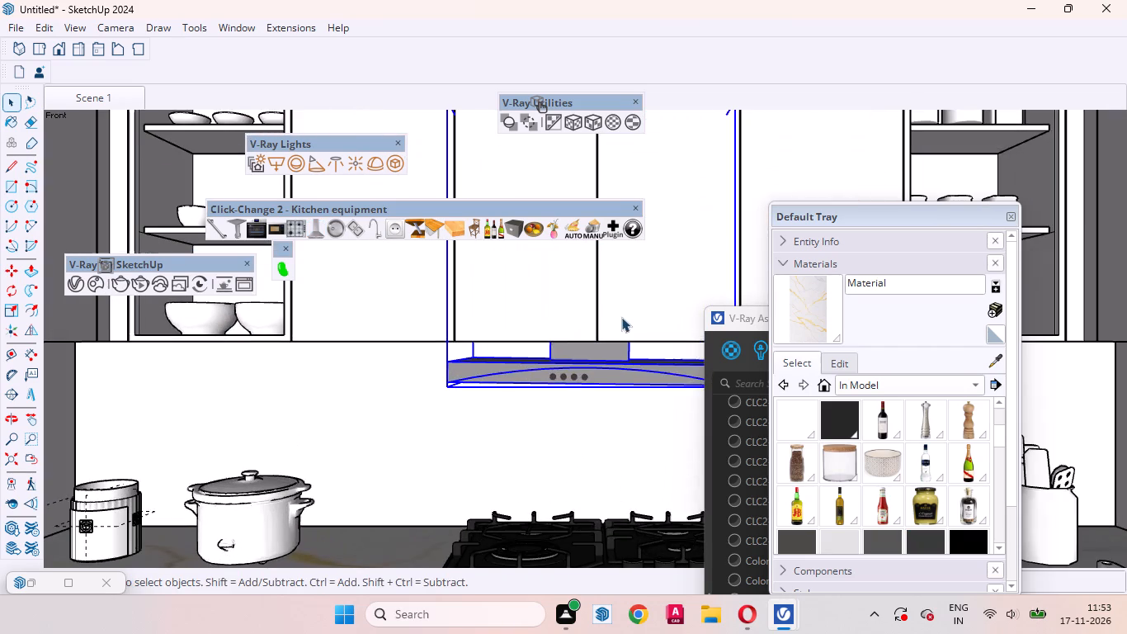
middle_drag(543, 343, 545, 425)
scroll(445, 343, down, 8)
scroll(617, 408, up, 2)
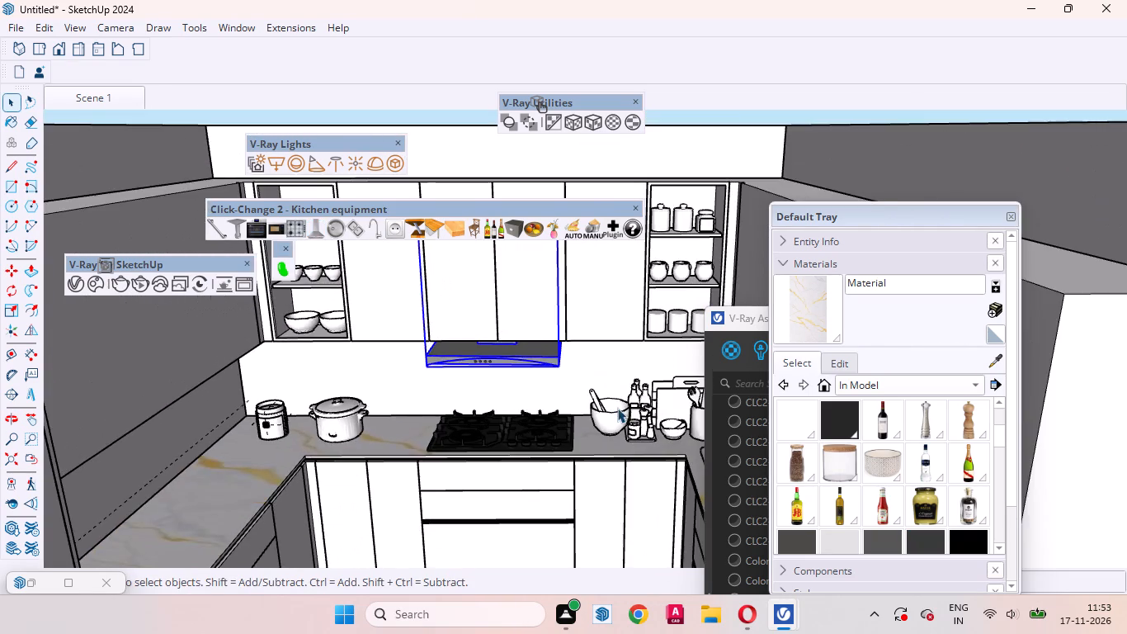
scroll(617, 408, up, 5)
middle_drag(454, 360, 497, 319)
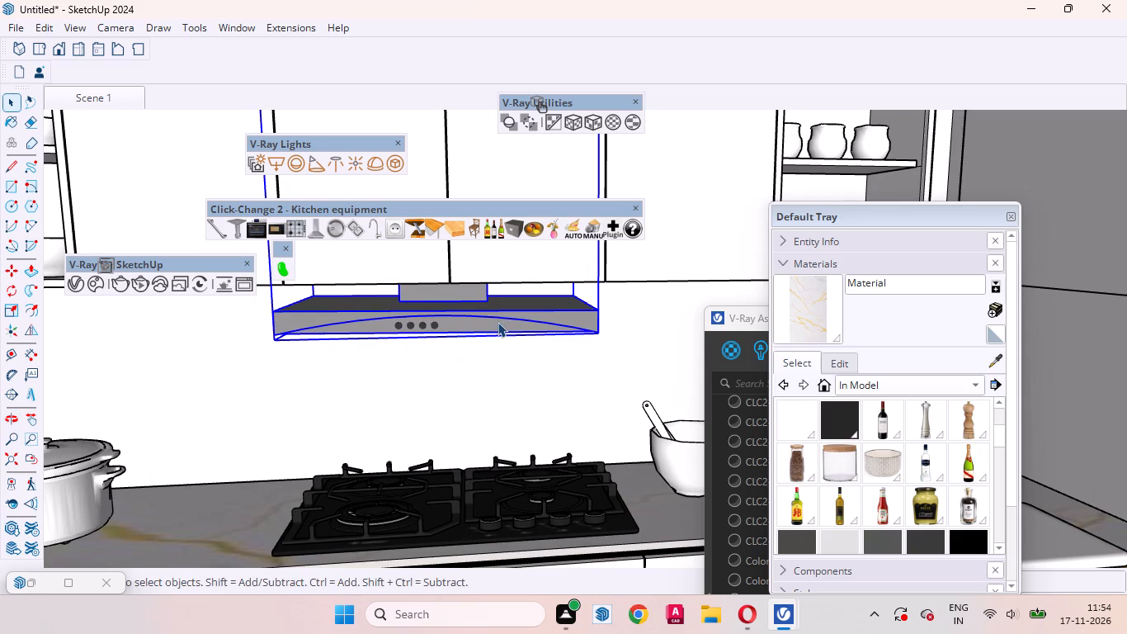
key(m)
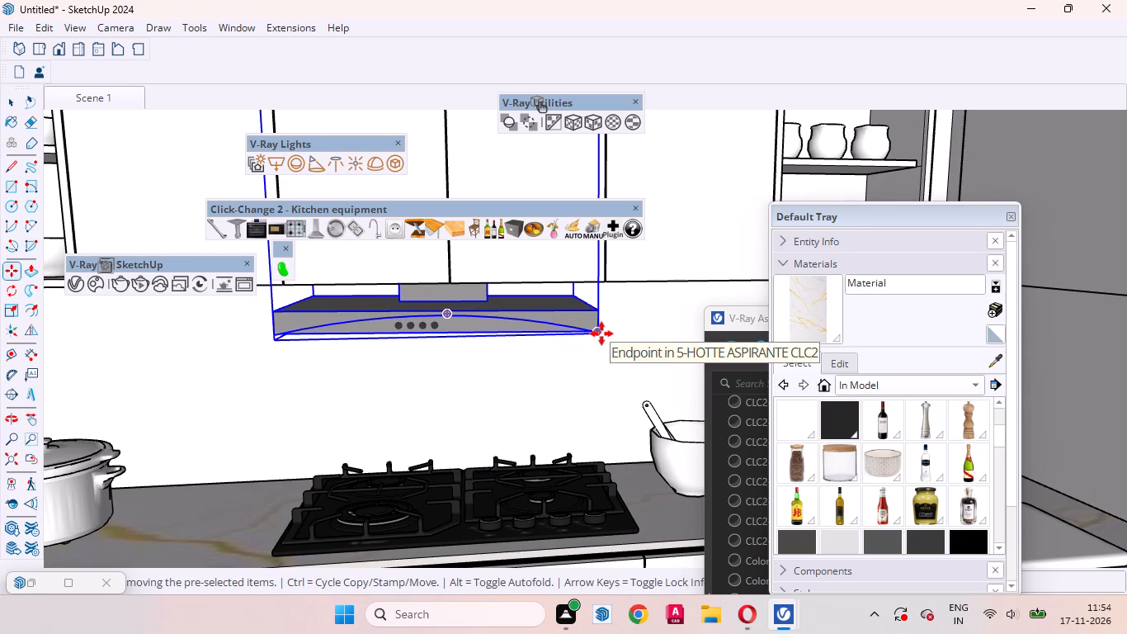
click(601, 334)
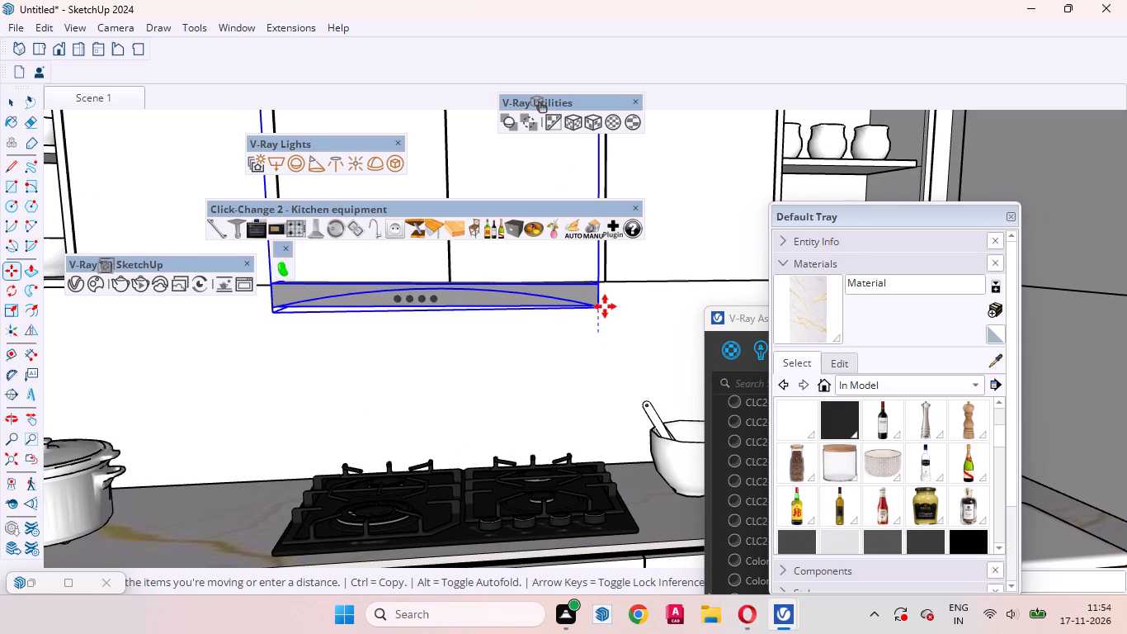
click(604, 309)
Move the hood slightly sideways toward the jar shelves to centre it under the two middle cabinet doors.
scroll(592, 280, up, 6)
middle_click(597, 292)
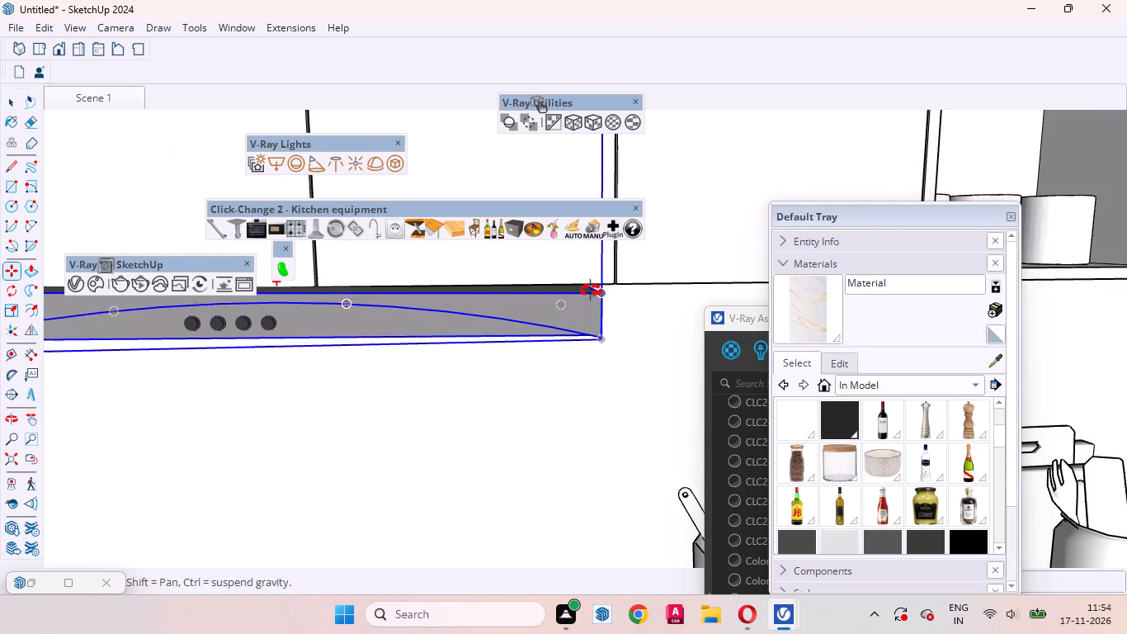
scroll(601, 357, down, 8)
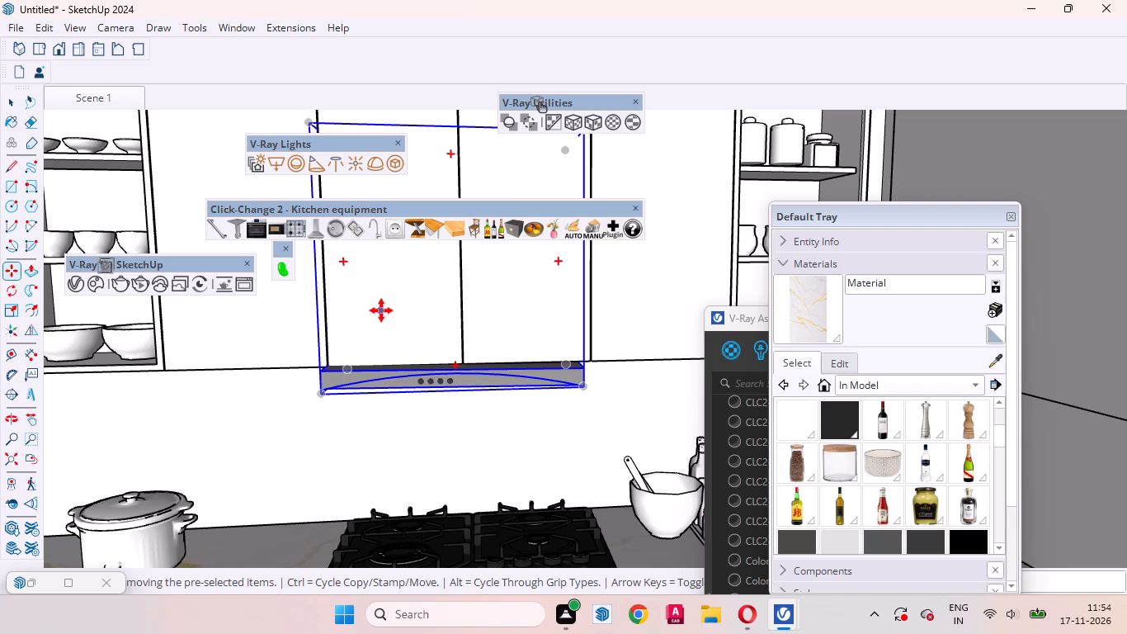
click(381, 310)
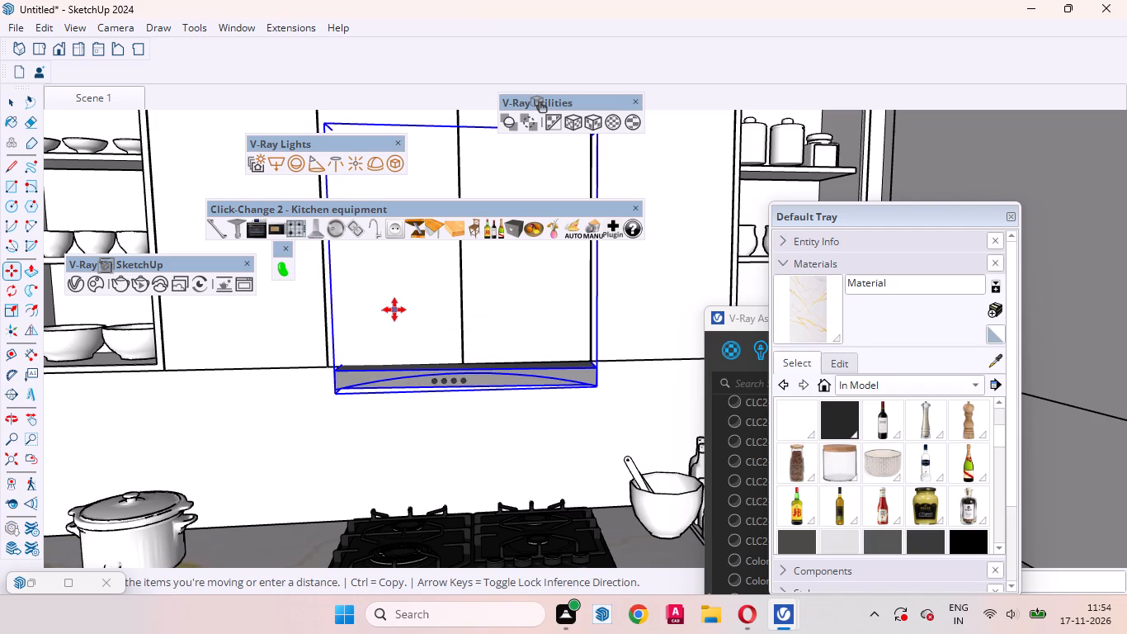
scroll(394, 310, up, 5)
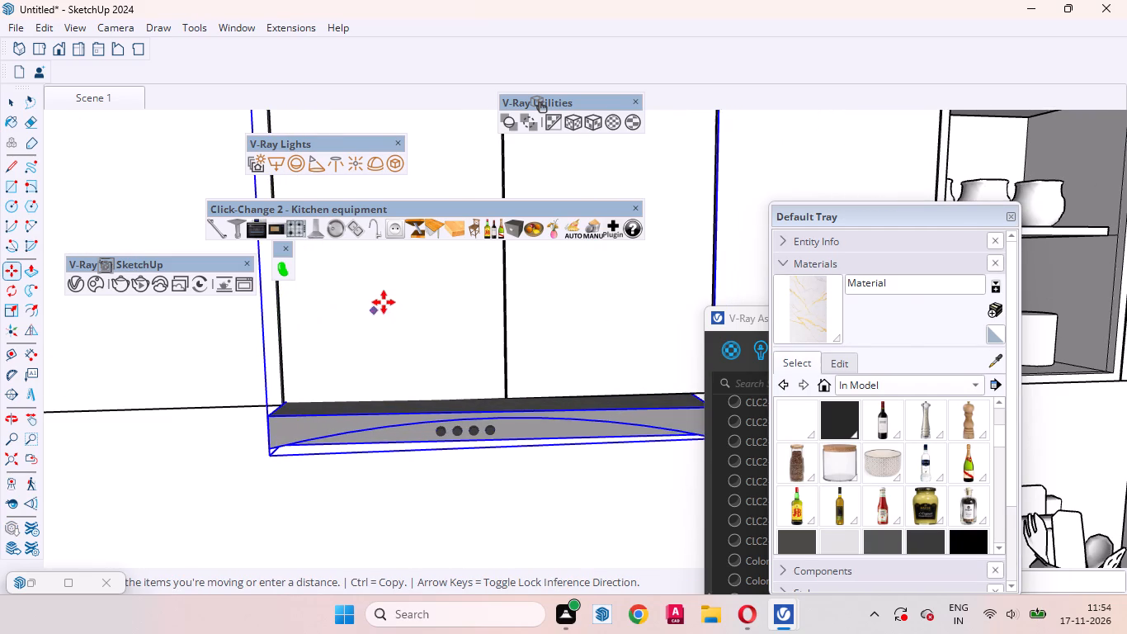
scroll(382, 311, up, 4)
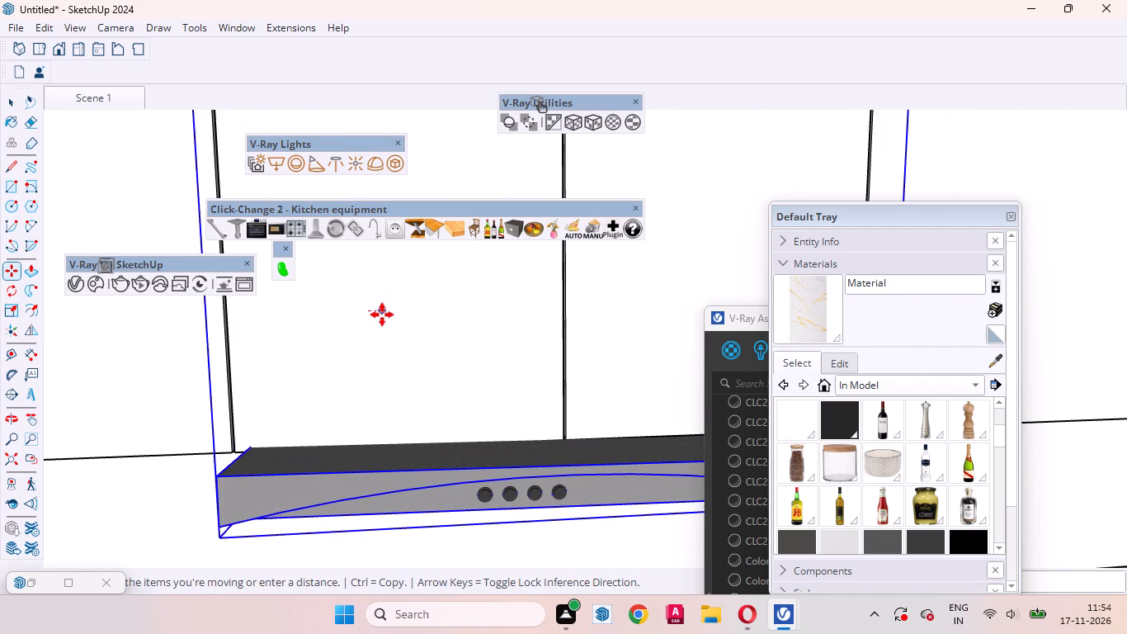
click(381, 317)
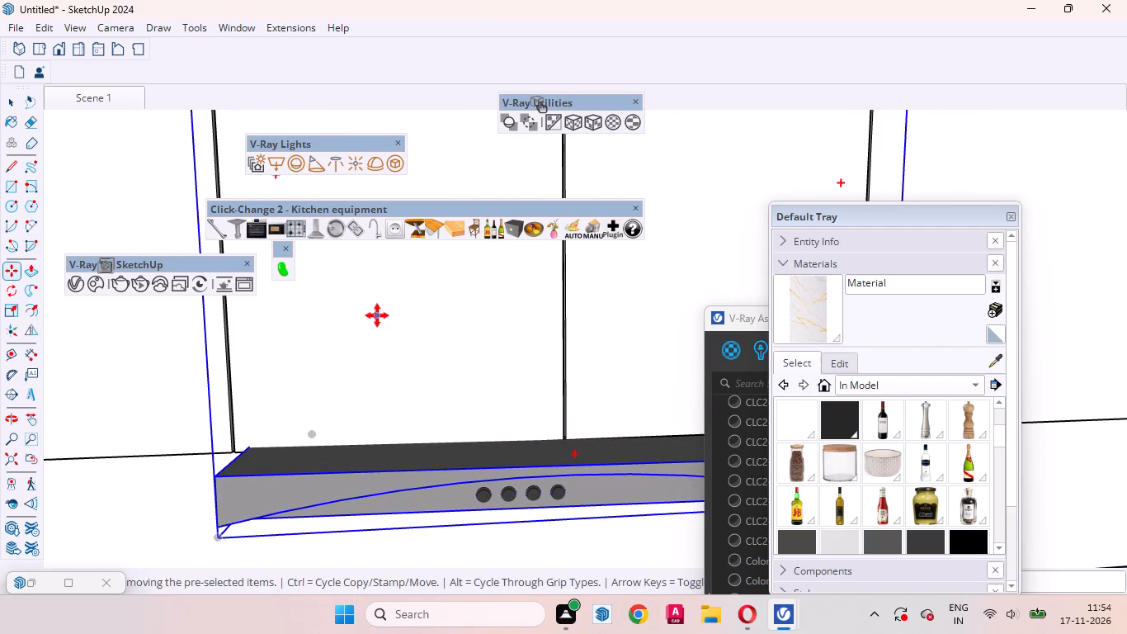
key(space)
Move the hood forward from the wall so its canopy projects further beyond the cabinet doors.
scroll(349, 343, down, 9)
middle_drag(415, 395, 408, 334)
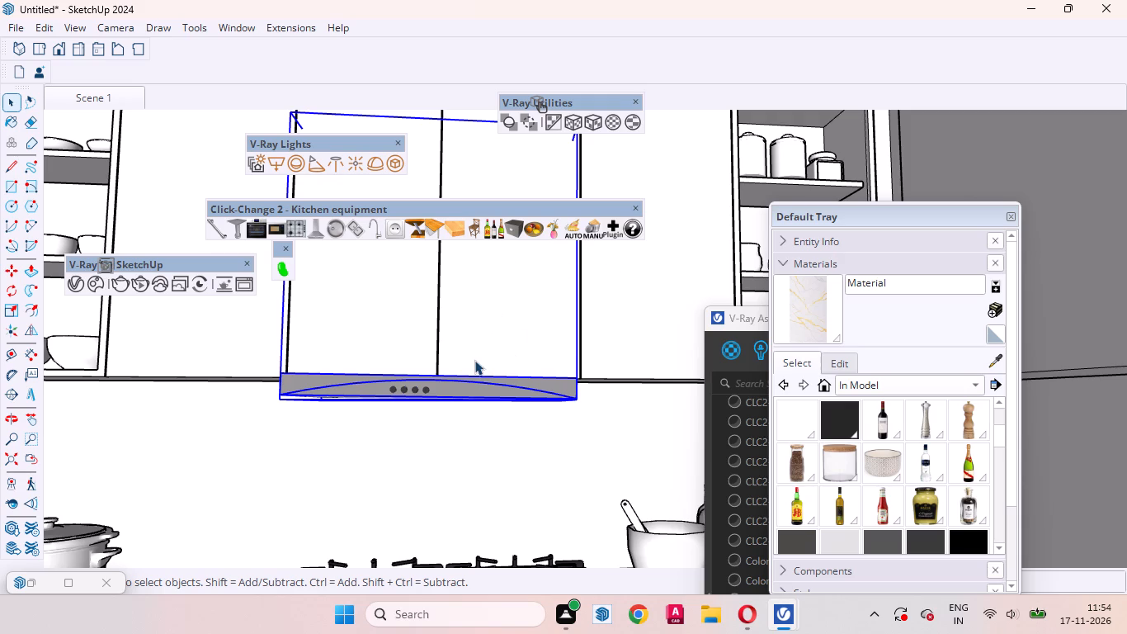
scroll(463, 358, up, 3)
middle_drag(469, 320, 443, 414)
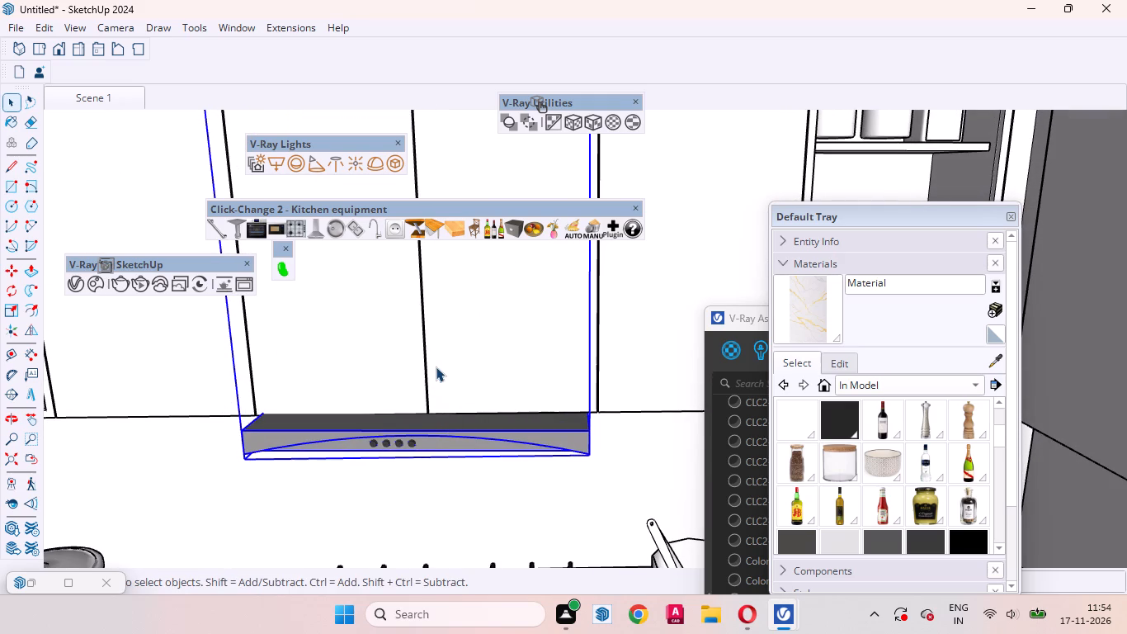
key(m)
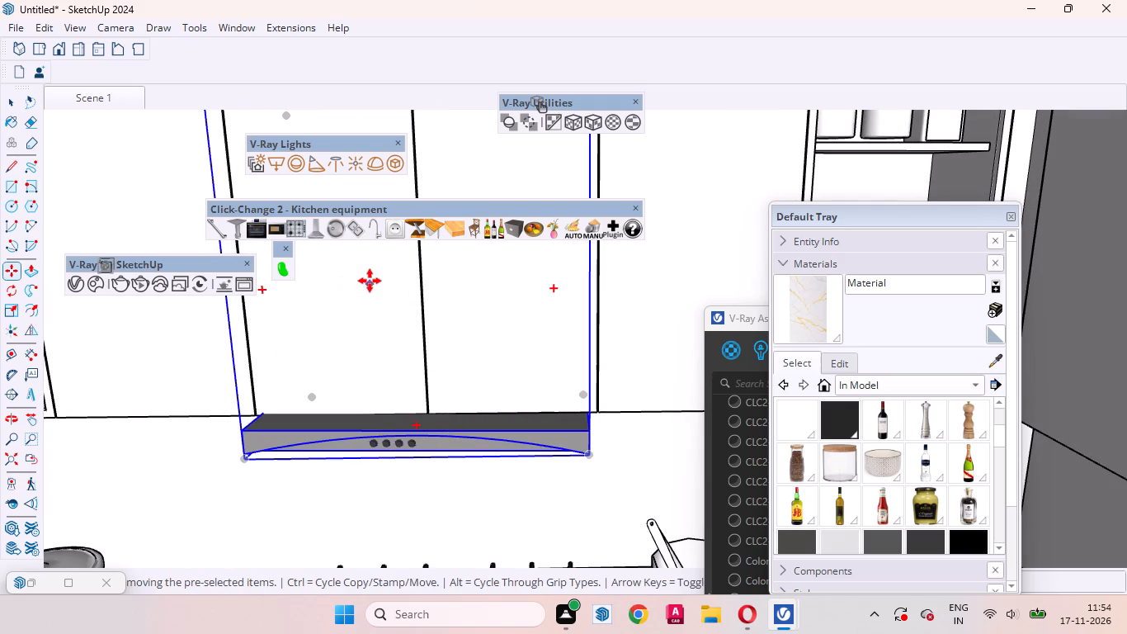
click(370, 275)
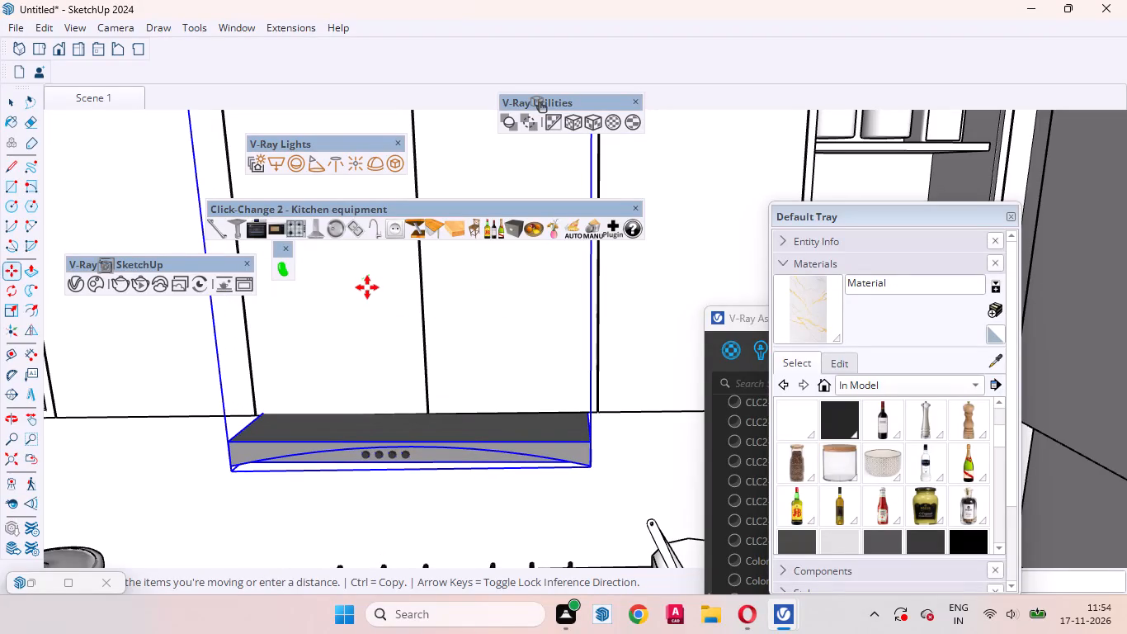
click(367, 297)
Raise the hood slightly so its front panel meets the bottom edge of the cabinet doors.
middle_drag(370, 364, 369, 342)
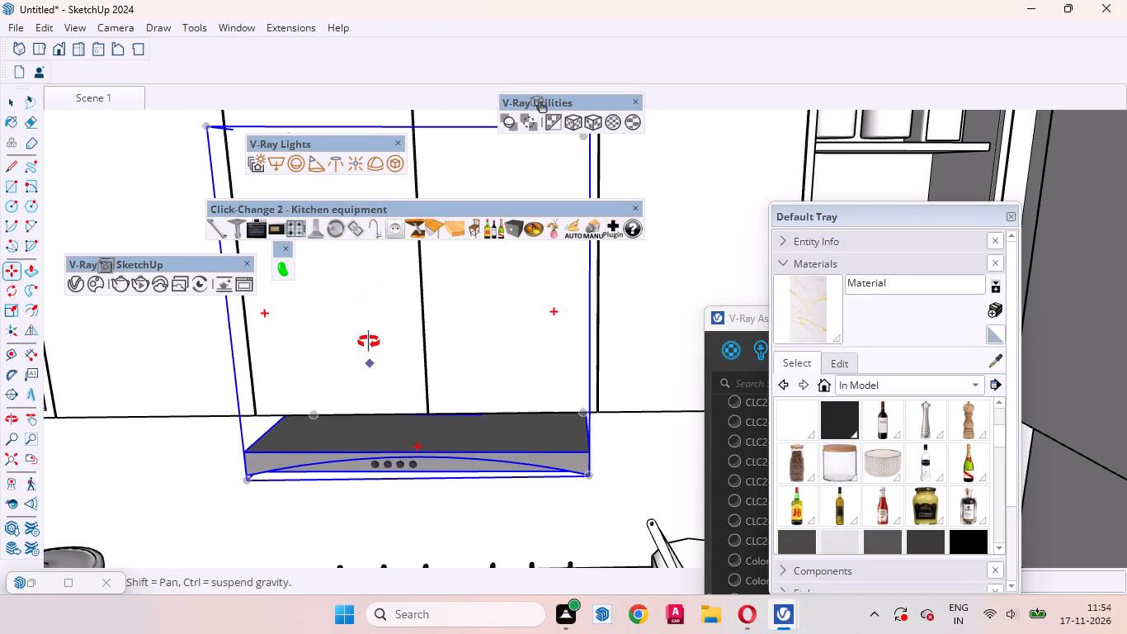
middle_drag(369, 342, 388, 268)
click(367, 340)
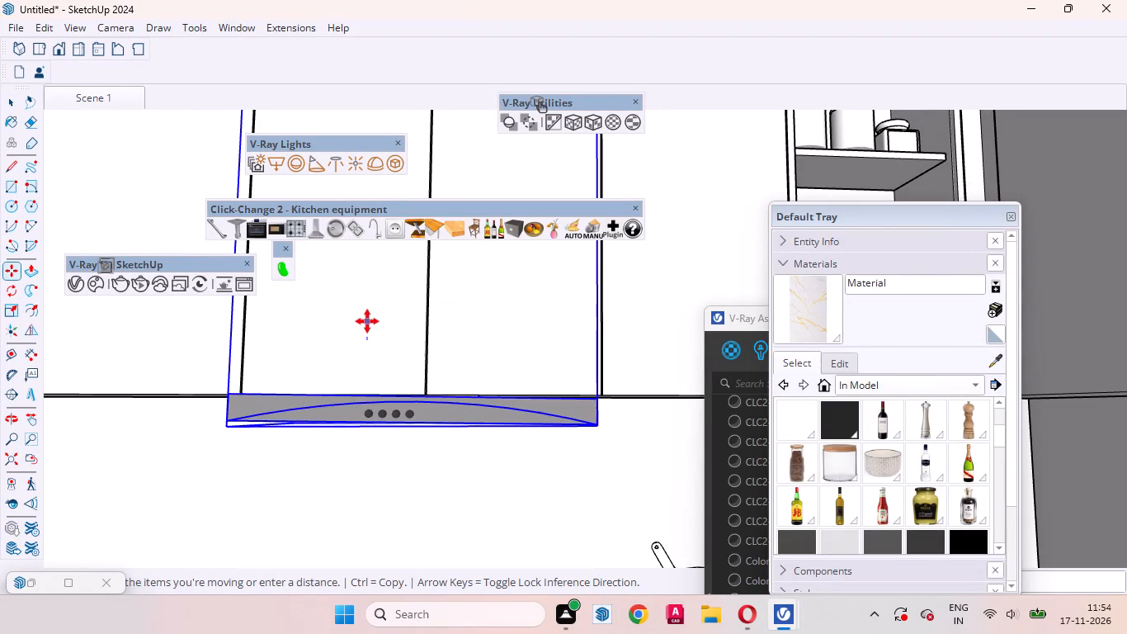
click(367, 320)
key(space)
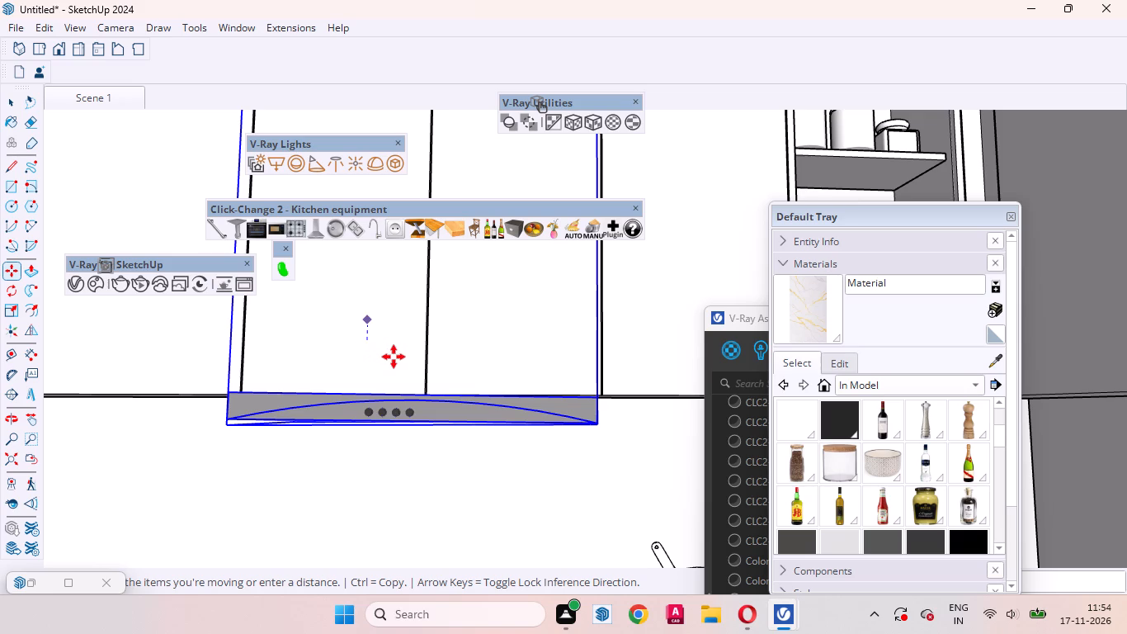
Deselect the hood and examine its fit beneath the wall cabinets from different angles.
scroll(475, 409, down, 5)
middle_drag(502, 427, 497, 499)
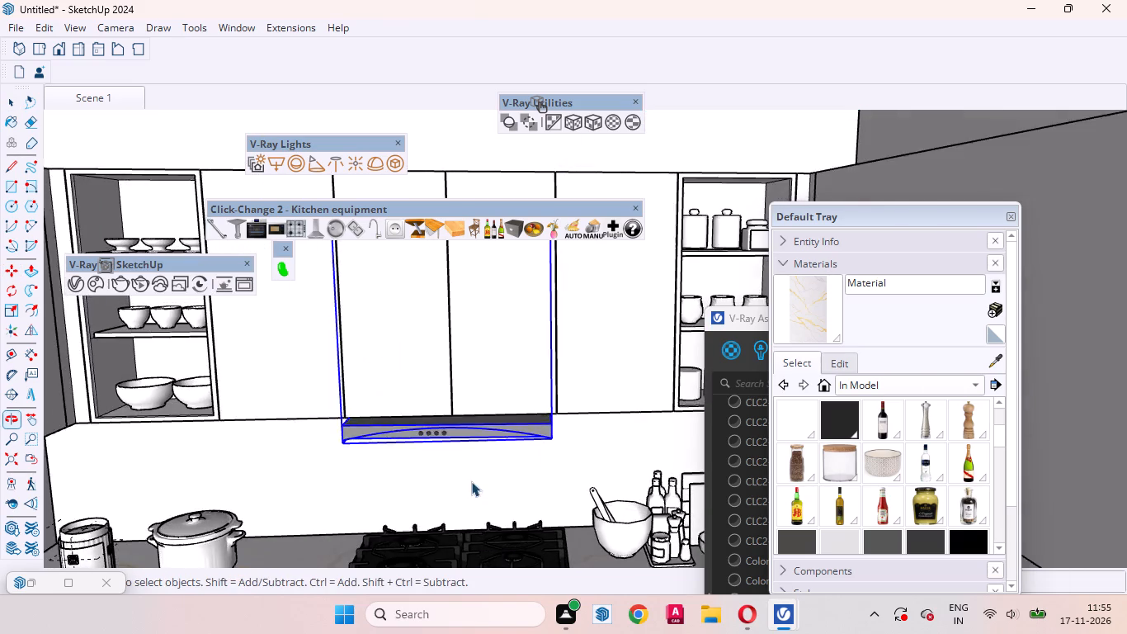
scroll(469, 481, down, 7)
click(521, 281)
scroll(479, 462, up, 4)
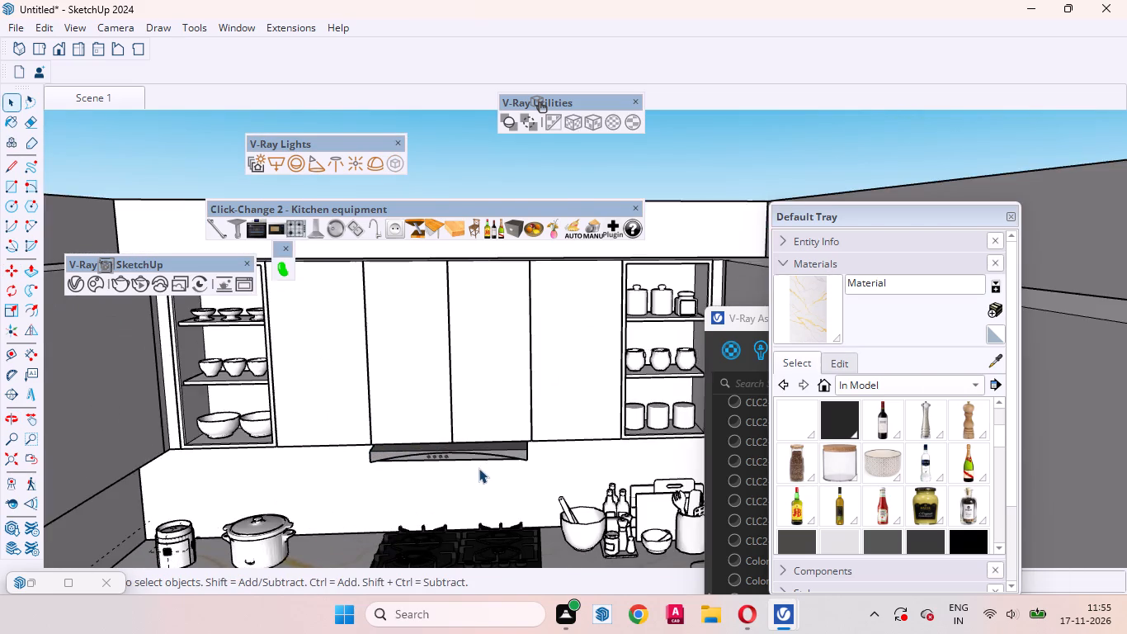
scroll(474, 470, up, 4)
middle_drag(439, 442, 446, 486)
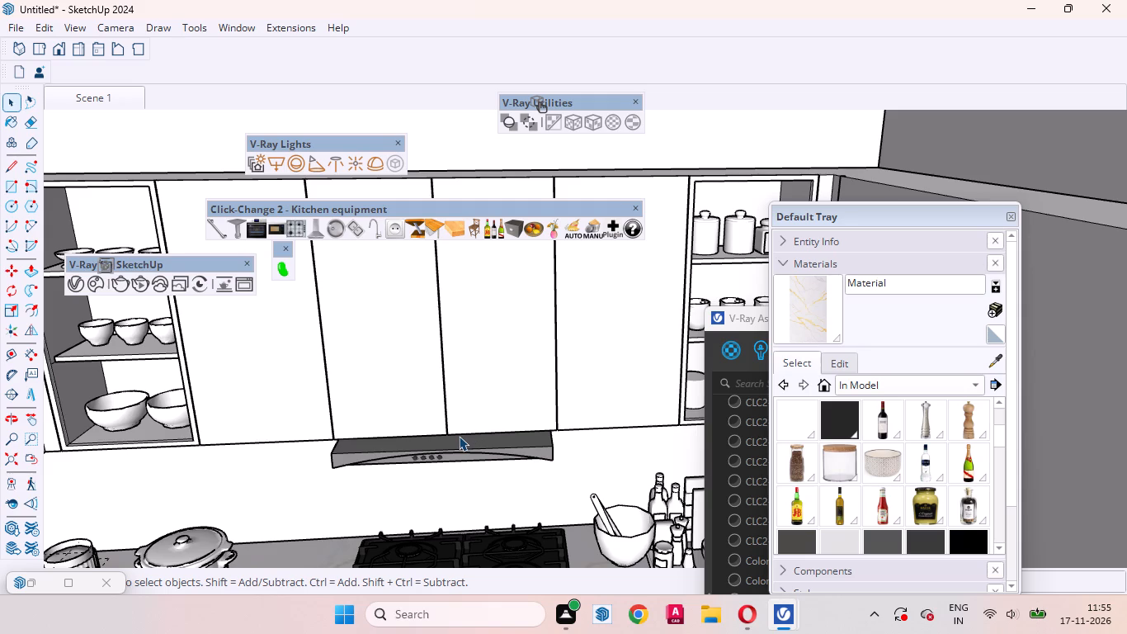
scroll(495, 434, up, 3)
middle_drag(488, 446, 487, 358)
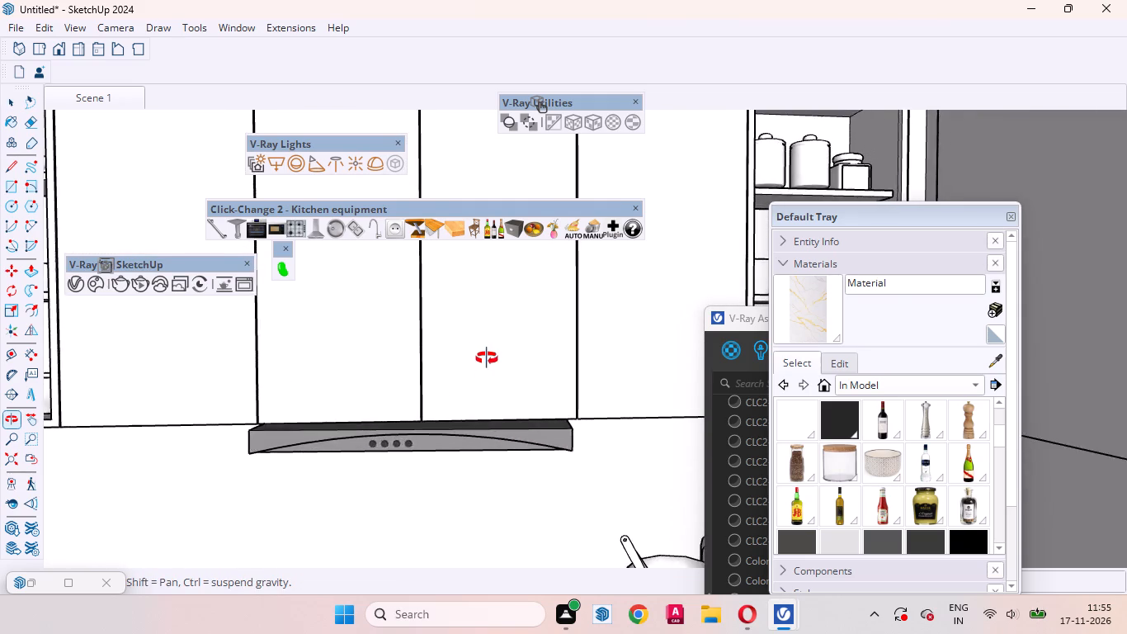
middle_drag(487, 358, 510, 394)
Select the hood again and nudge it sideways toward the jar shelves along the cabinet fronts.
click(428, 461)
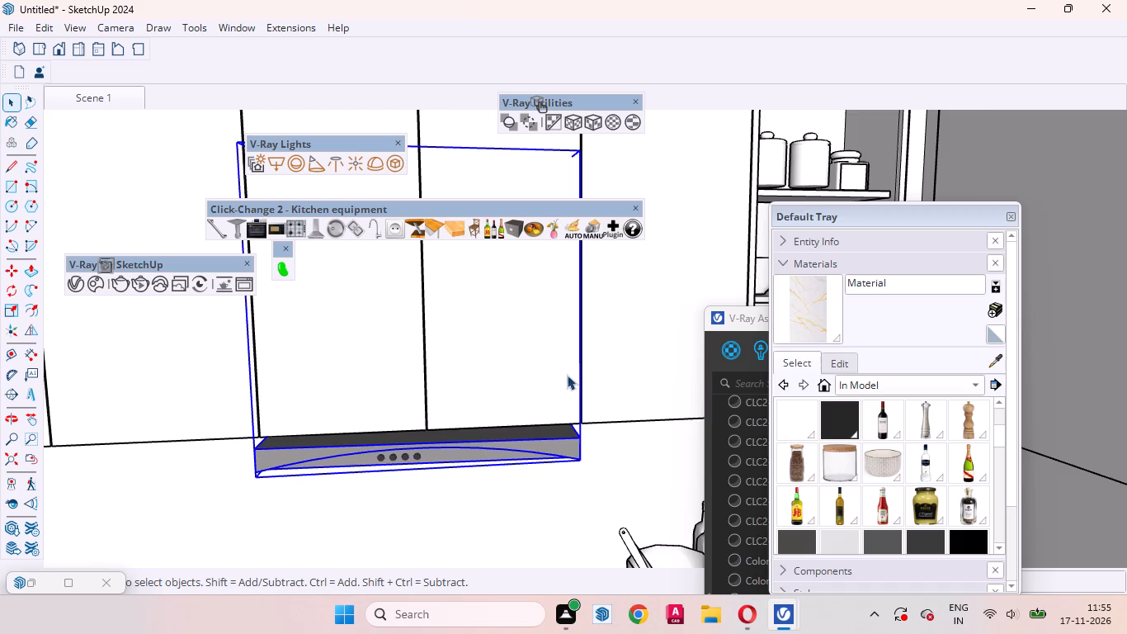
scroll(567, 375, down, 6)
scroll(431, 442, up, 4)
middle_drag(446, 419, 424, 396)
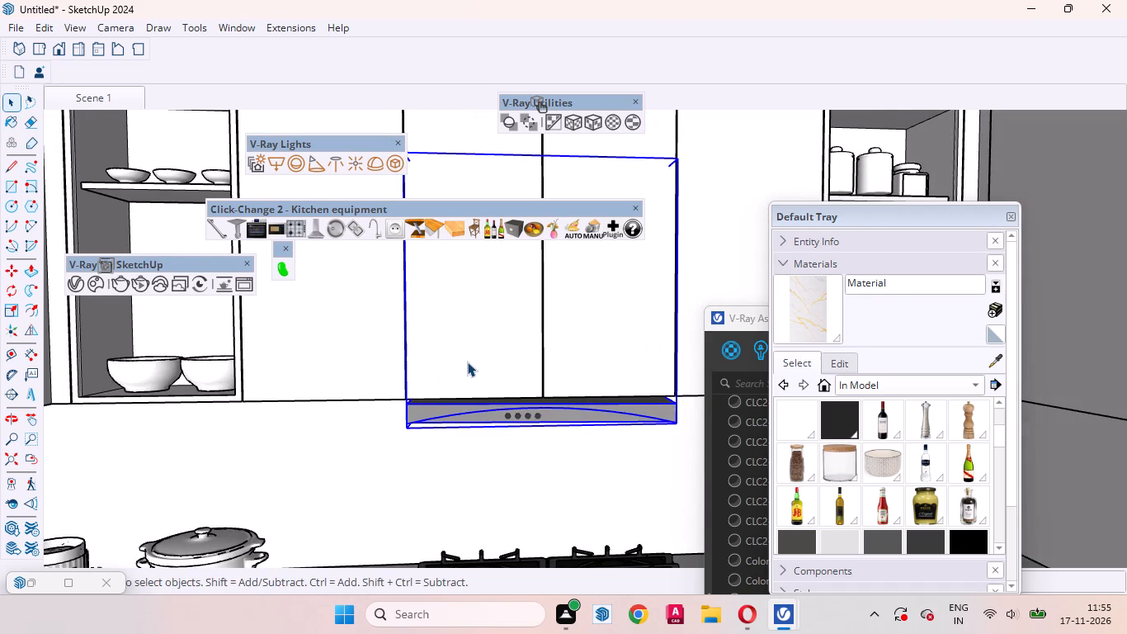
key(m)
scroll(473, 351, up, 7)
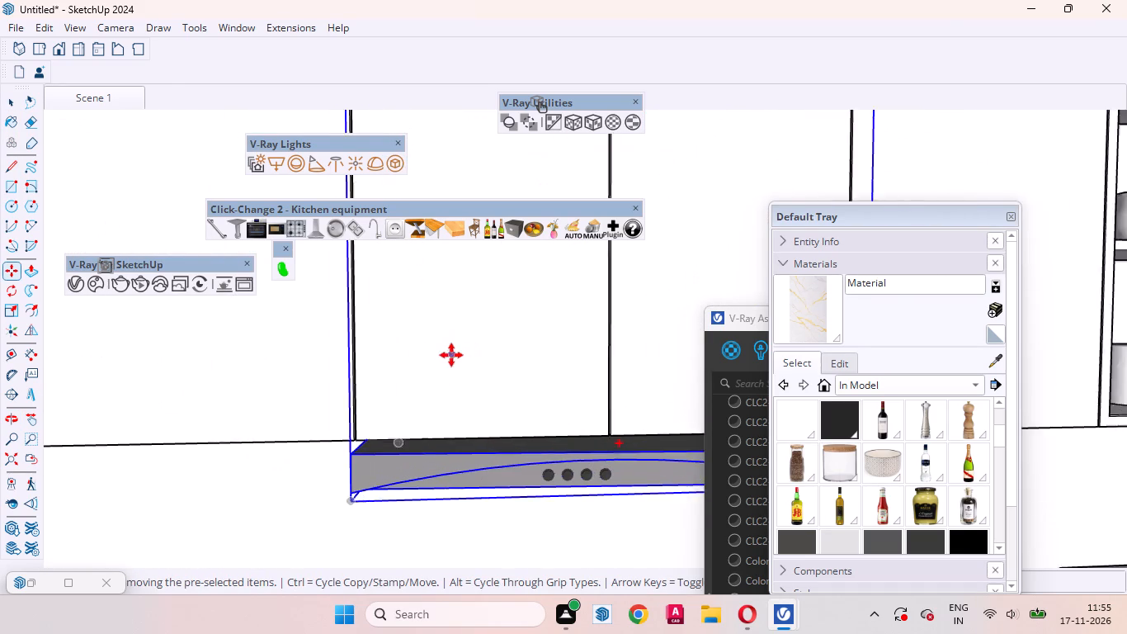
click(418, 359)
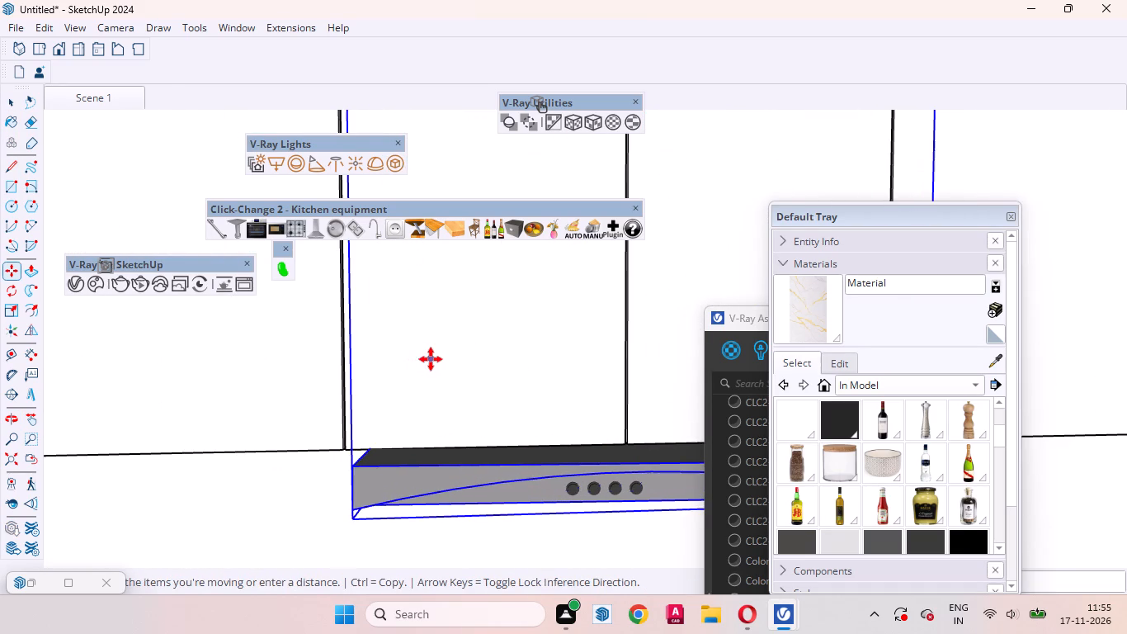
click(431, 359)
Nudge the hood slightly back toward the bowl shelves along the cabinet fronts.
scroll(337, 363, down, 6)
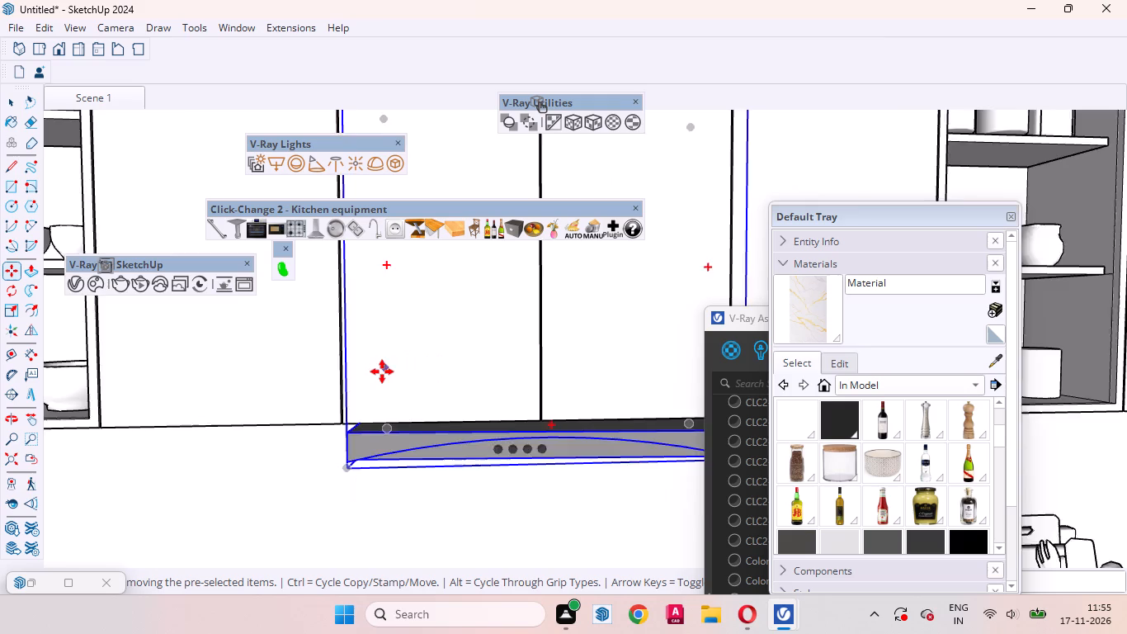
scroll(382, 371, down, 2)
click(541, 357)
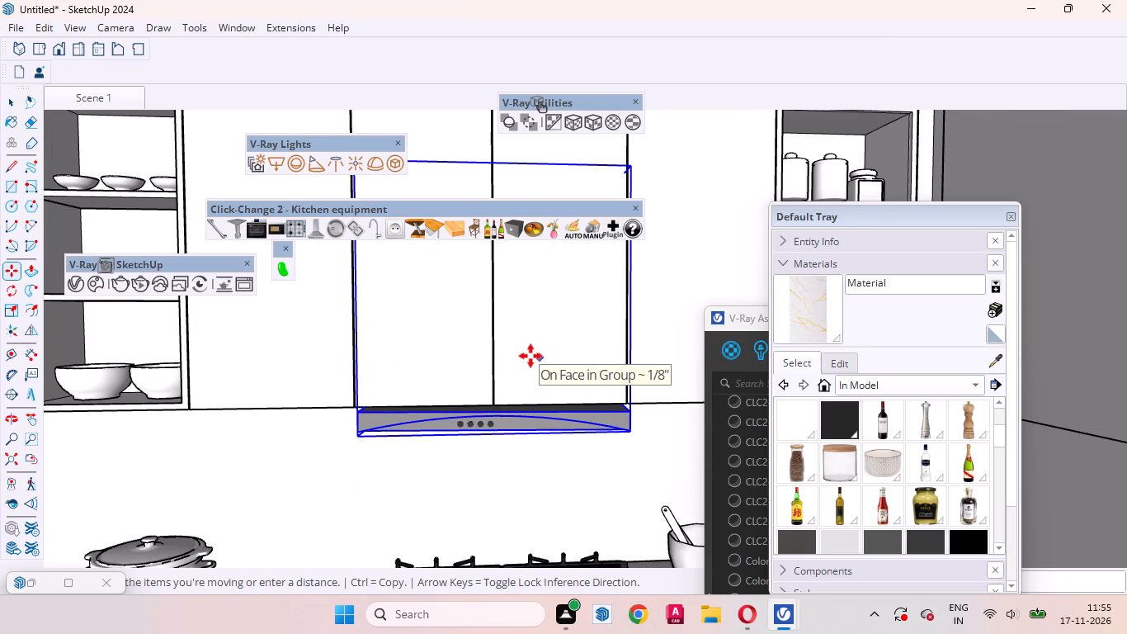
scroll(533, 360, up, 7)
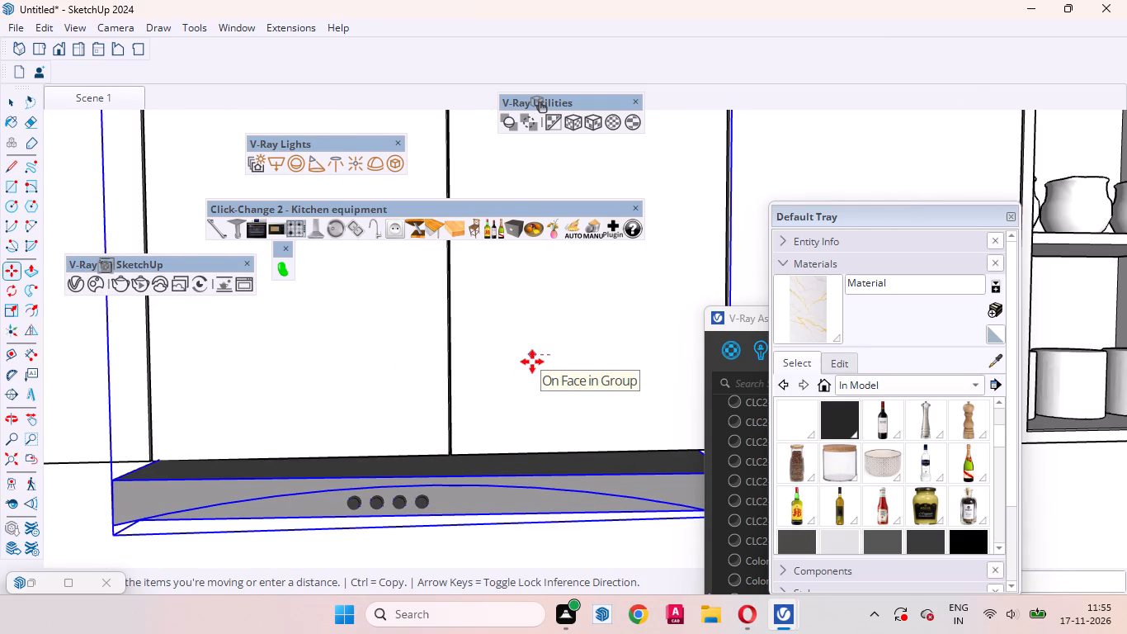
click(532, 362)
Nudge the hood slightly toward the jar shelves to line it up with the central pair of cabinet doors, and deselect it.
scroll(405, 384, down, 6)
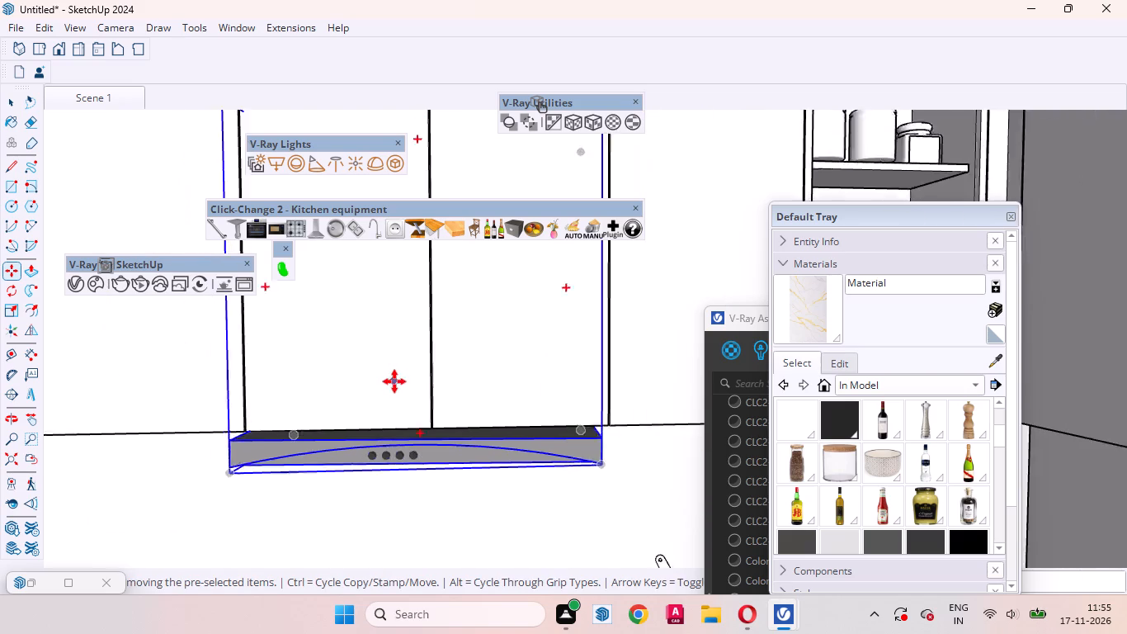
click(448, 367)
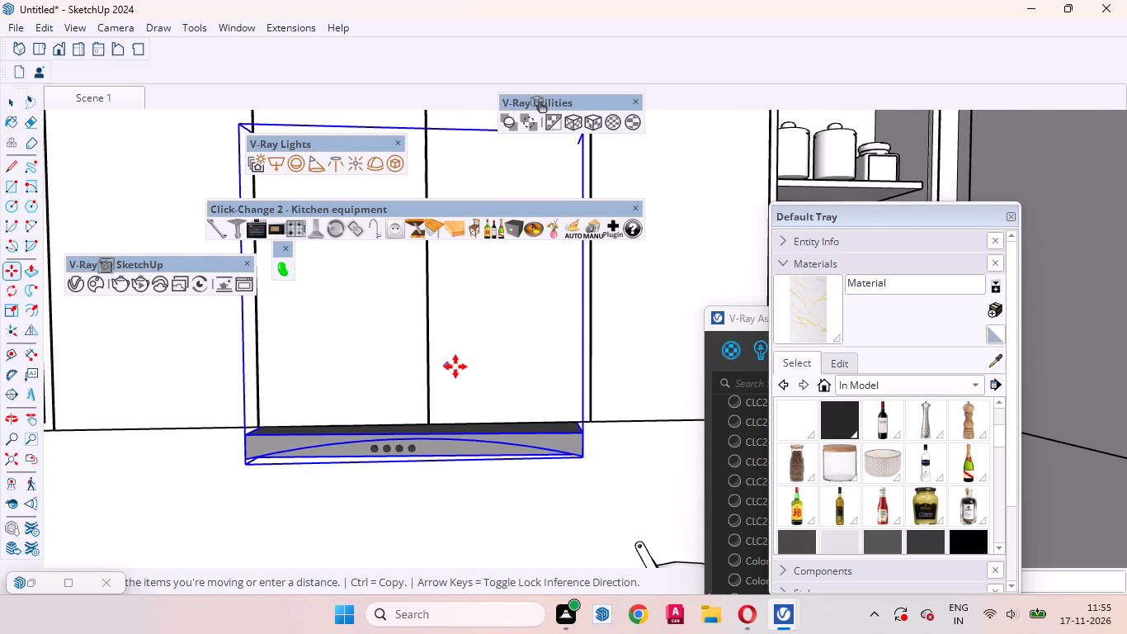
scroll(457, 367, up, 5)
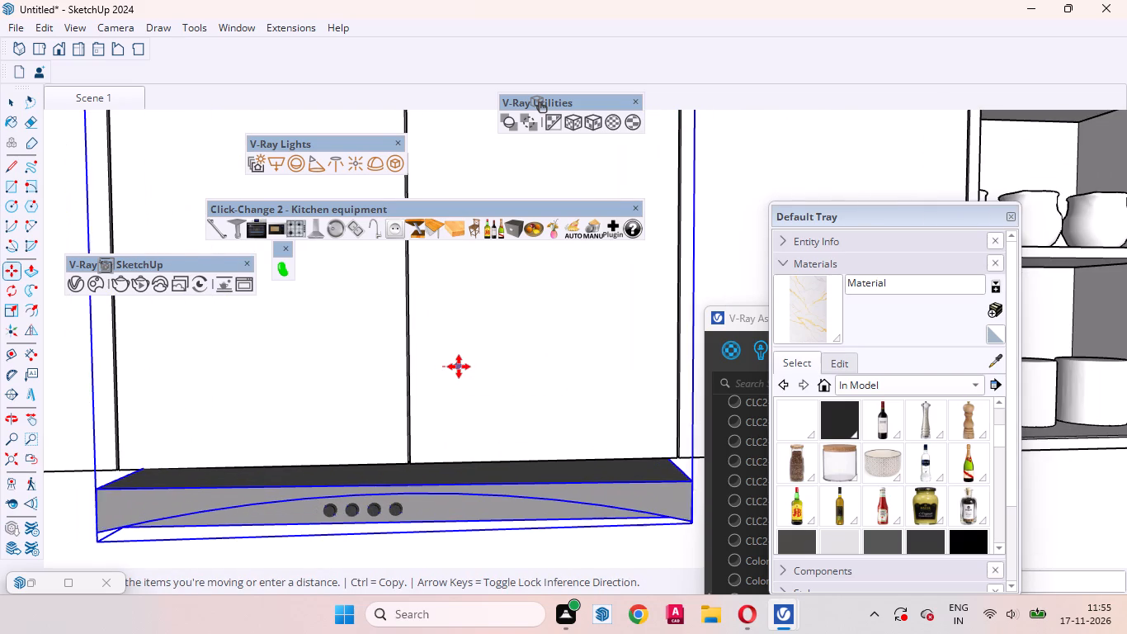
scroll(460, 367, up, 3)
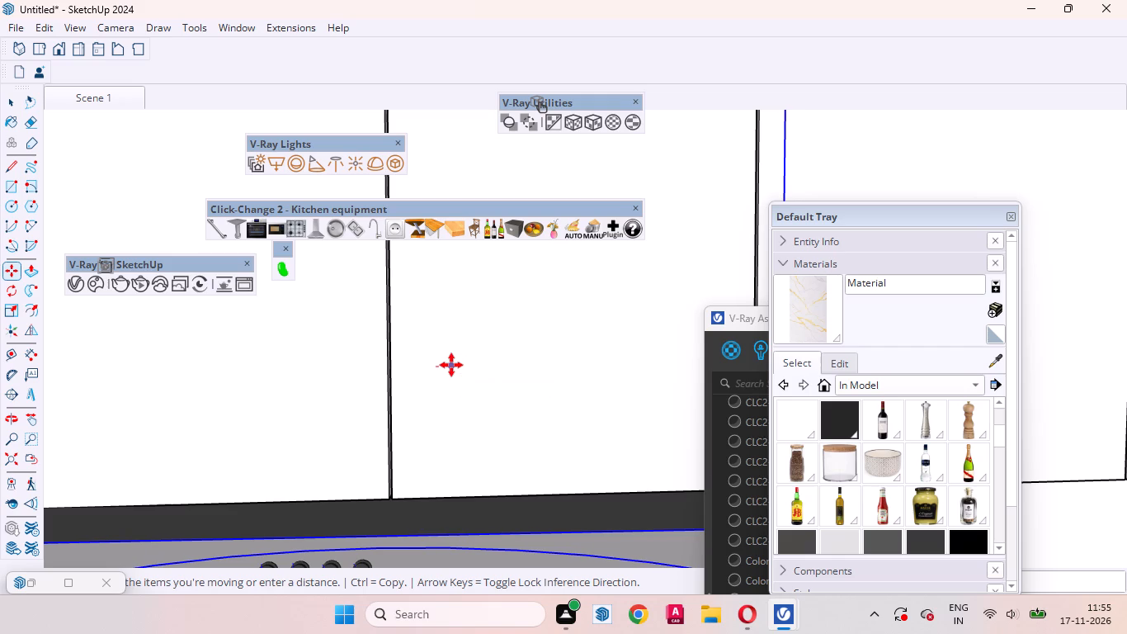
click(450, 365)
key(space)
scroll(446, 367, down, 9)
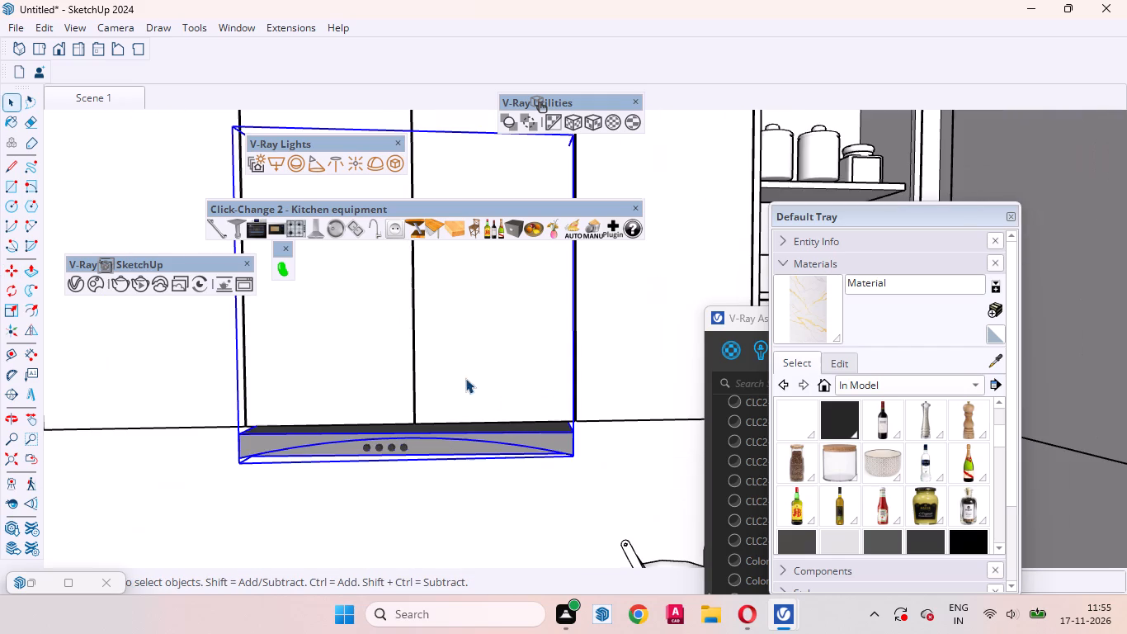
scroll(556, 492, down, 12)
click(594, 291)
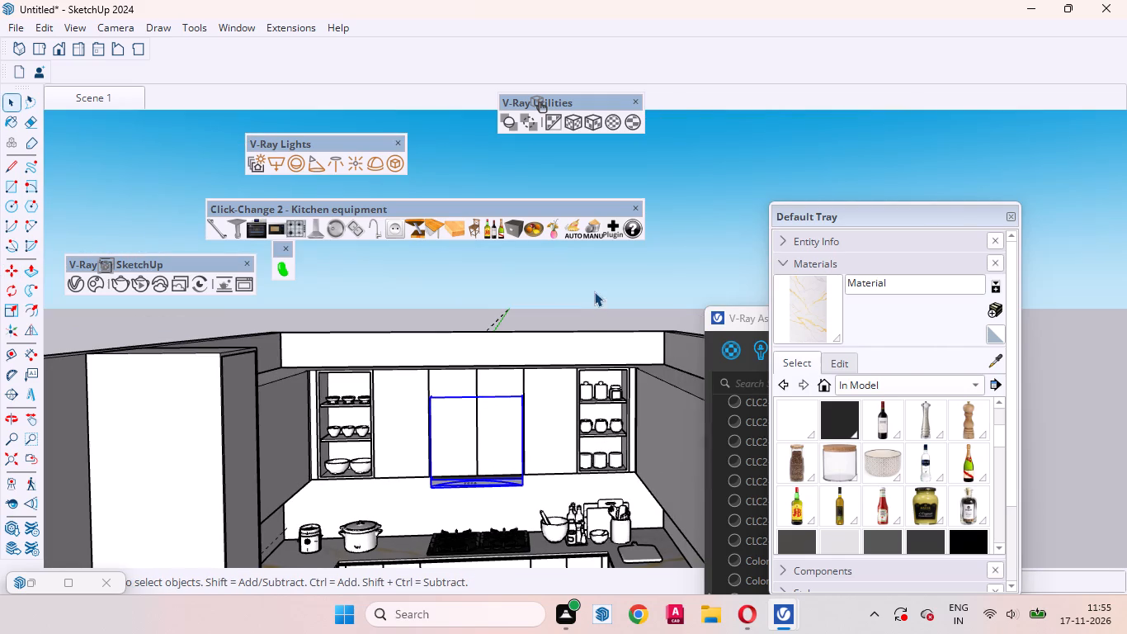
Examine the hood's fit beneath the wall cabinets and above the cooktop from different angles and distances.
scroll(474, 491, up, 3)
middle_drag(503, 507, 321, 633)
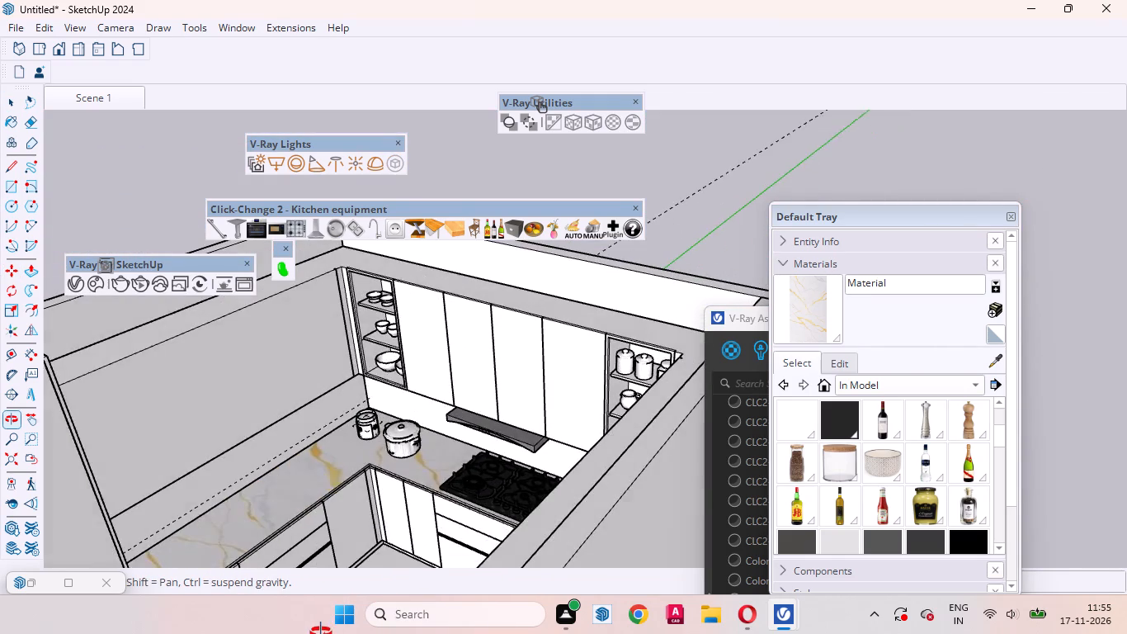
middle_drag(321, 633, 320, 632)
scroll(540, 398, up, 10)
middle_drag(497, 459, 559, 244)
scroll(497, 459, up, 1)
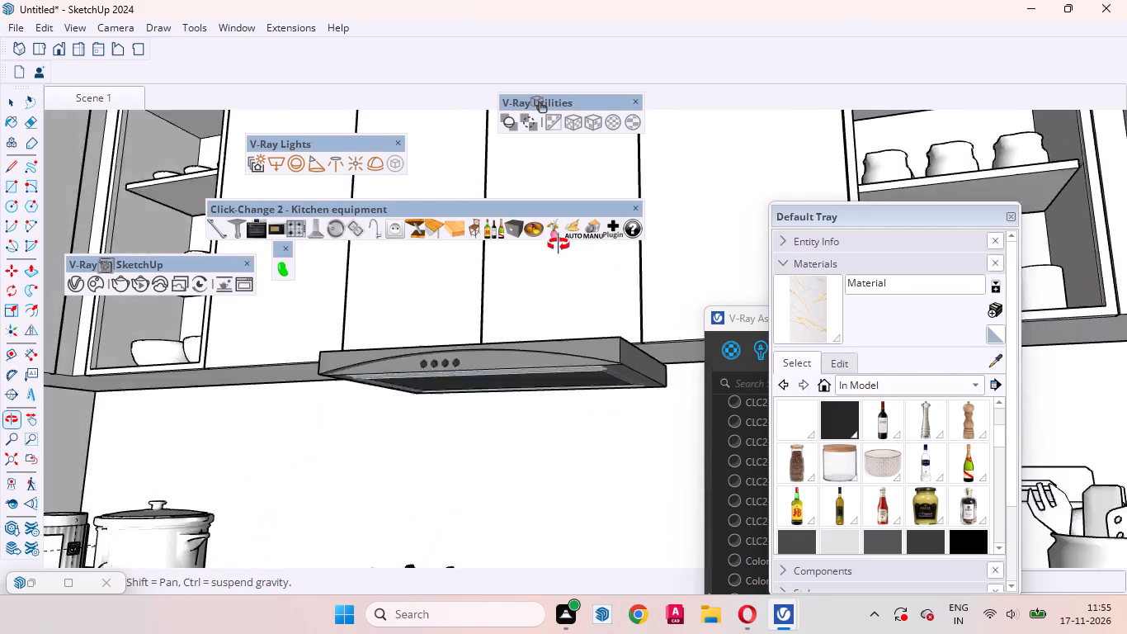
middle_drag(559, 244, 561, 174)
middle_drag(568, 170, 595, 515)
scroll(460, 485, down, 5)
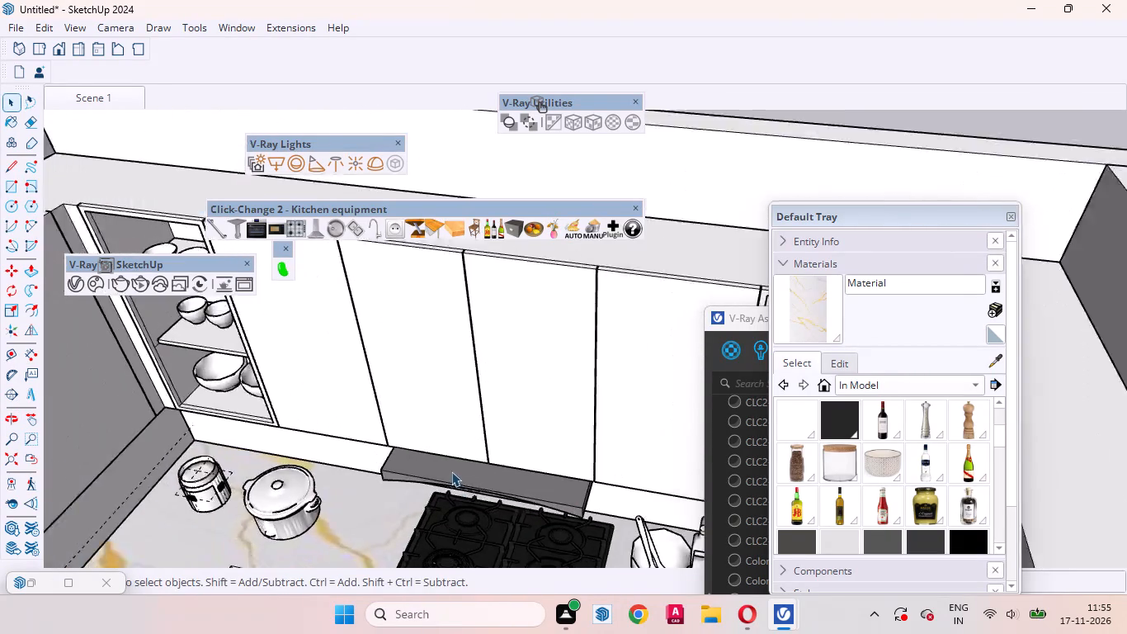
scroll(451, 471, down, 8)
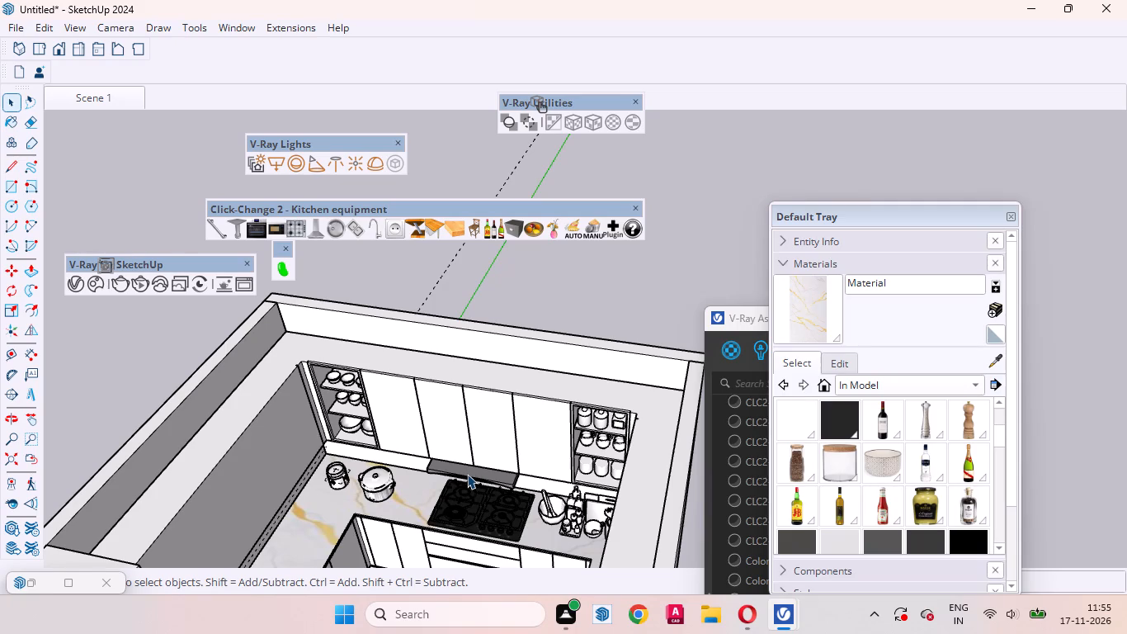
scroll(515, 414, down, 4)
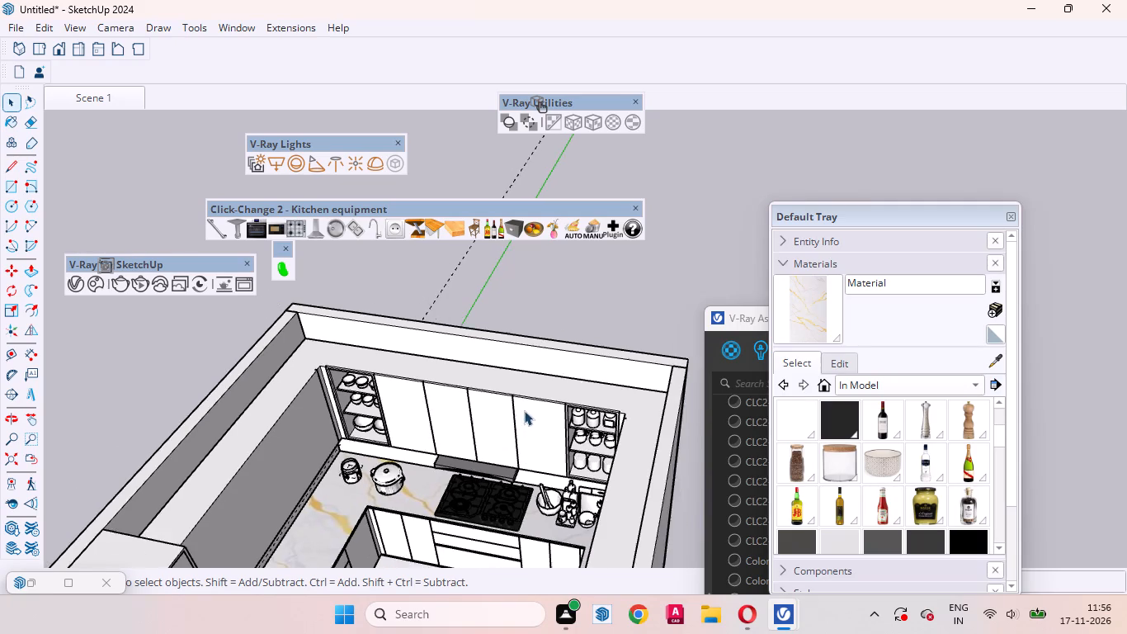
scroll(524, 410, down, 4)
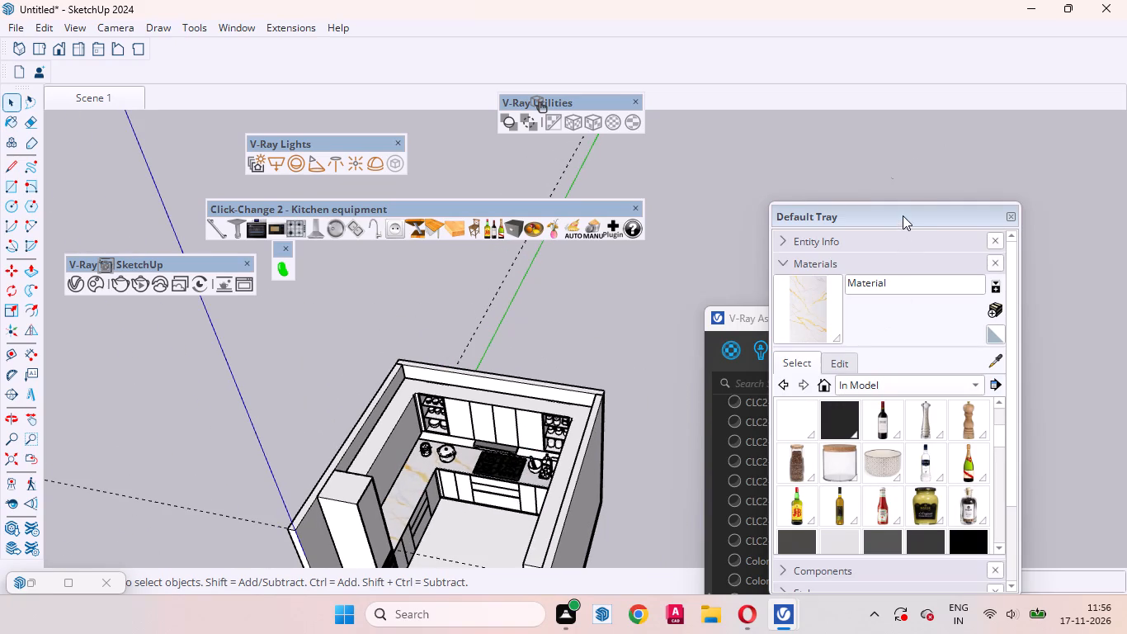
Switch the material library from In Model to Colors and pick the black Color M09.
drag(903, 215, 945, 88)
scroll(932, 387, down, 3)
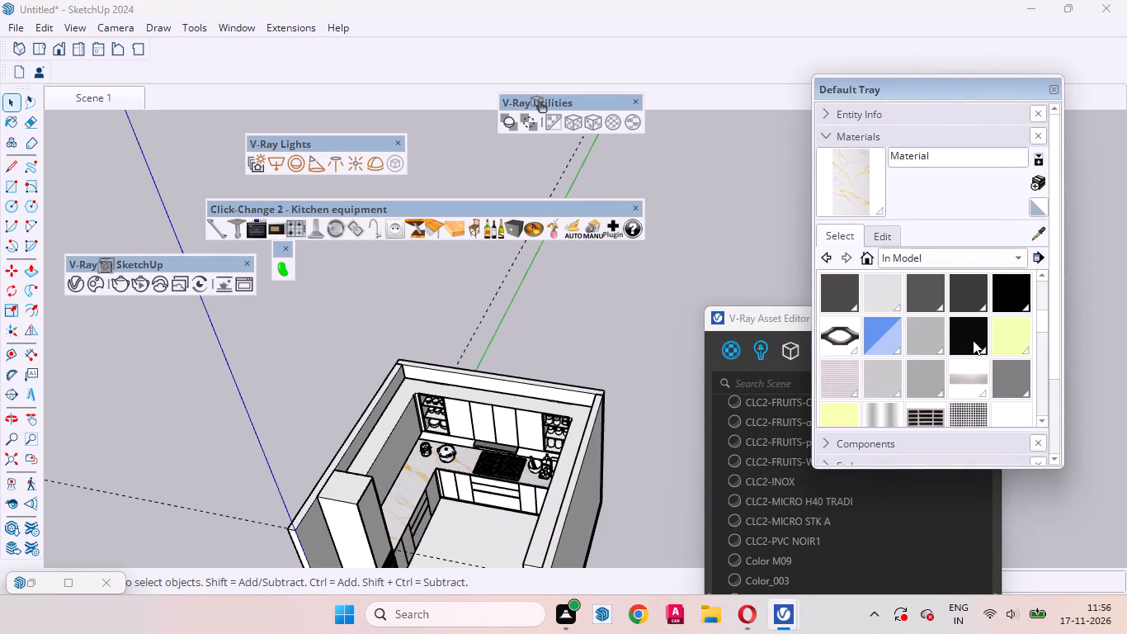
click(1021, 252)
click(920, 339)
scroll(882, 367, down, 6)
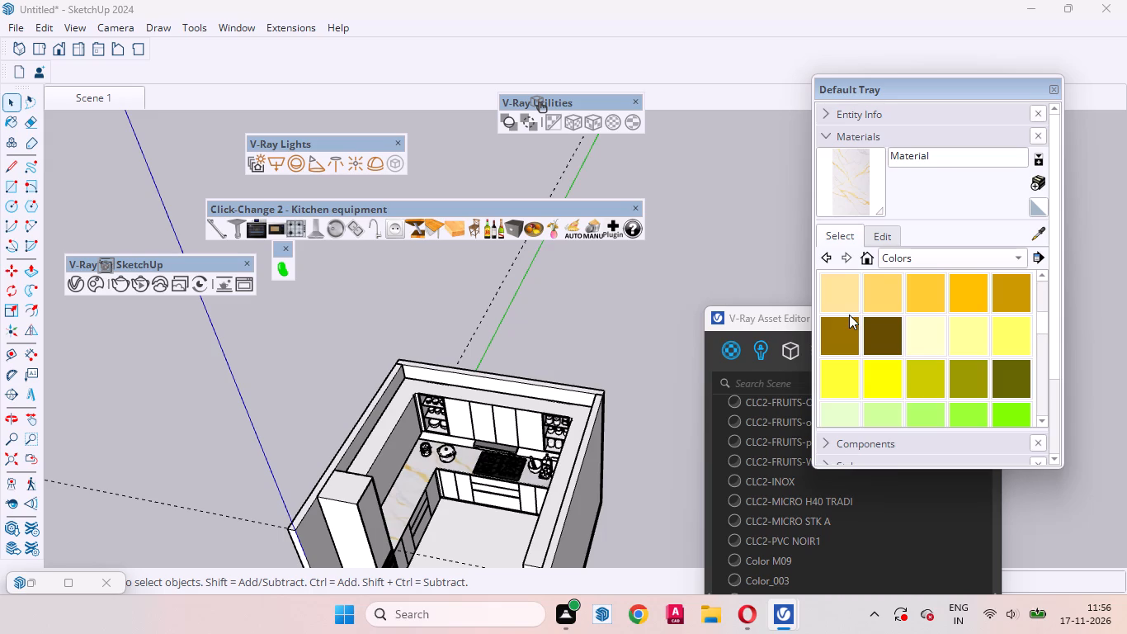
scroll(880, 308, down, 5)
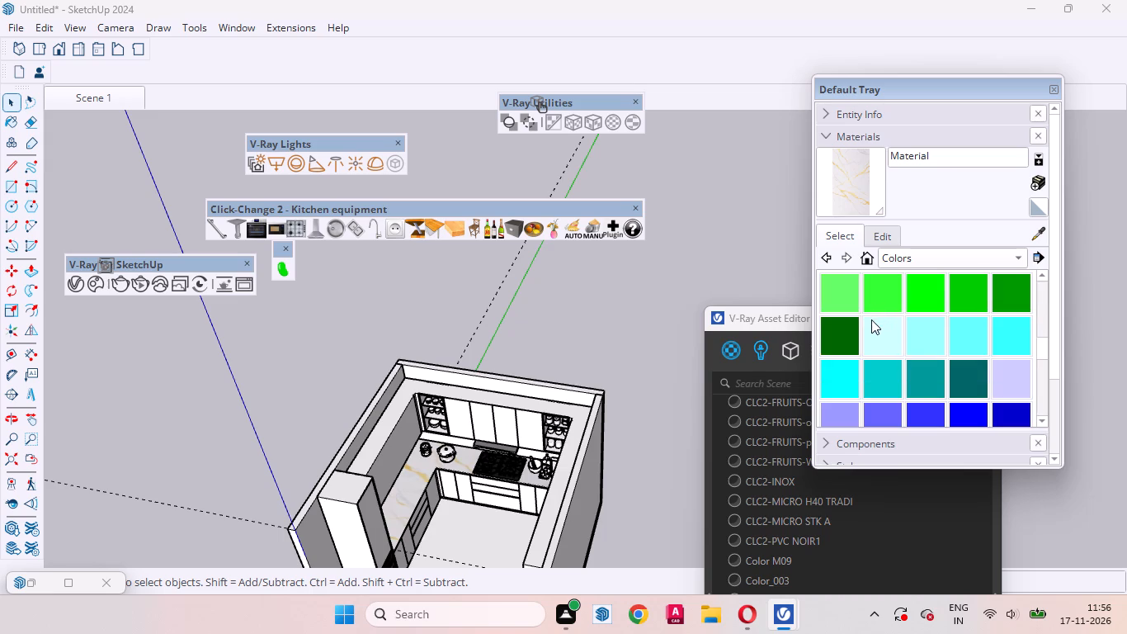
scroll(870, 321, down, 11)
click(849, 296)
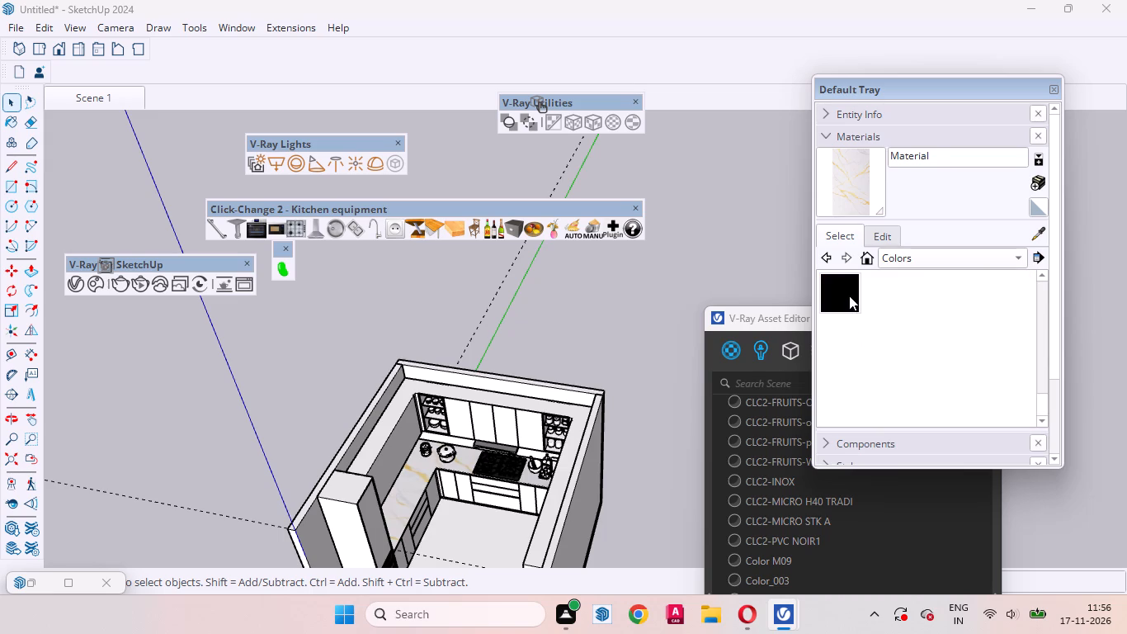
Open the range hood for editing and paint its top, front panel and curved lower front strip with black Color M09.
click(12, 99)
scroll(415, 452, up, 7)
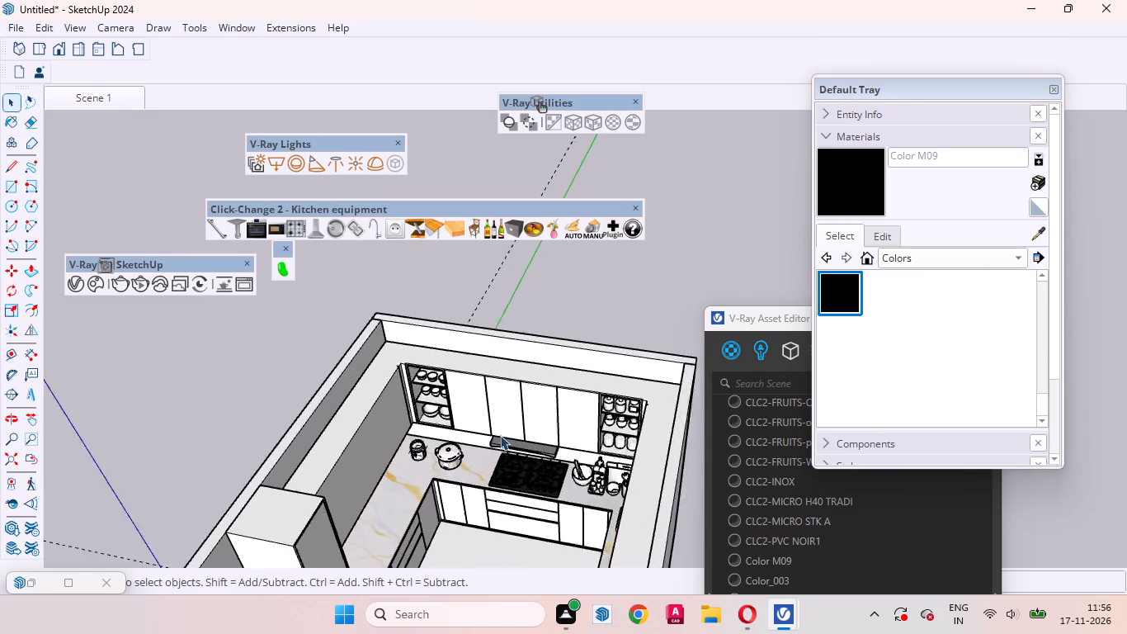
scroll(500, 435, up, 14)
middle_drag(502, 503, 541, 419)
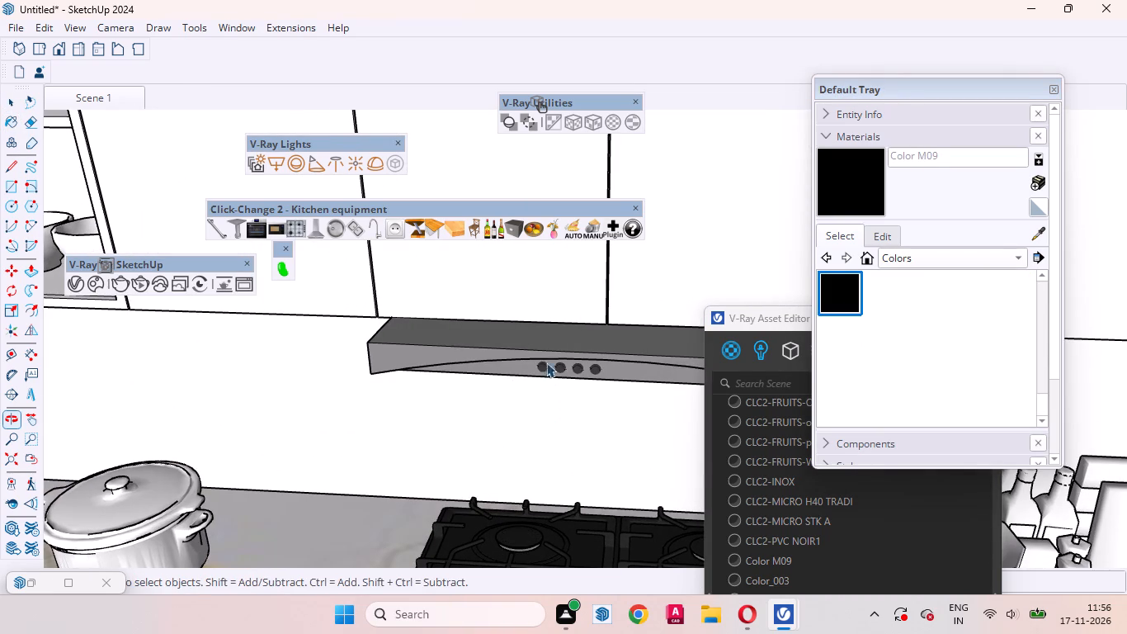
click(534, 340)
double_click(512, 340)
click(496, 344)
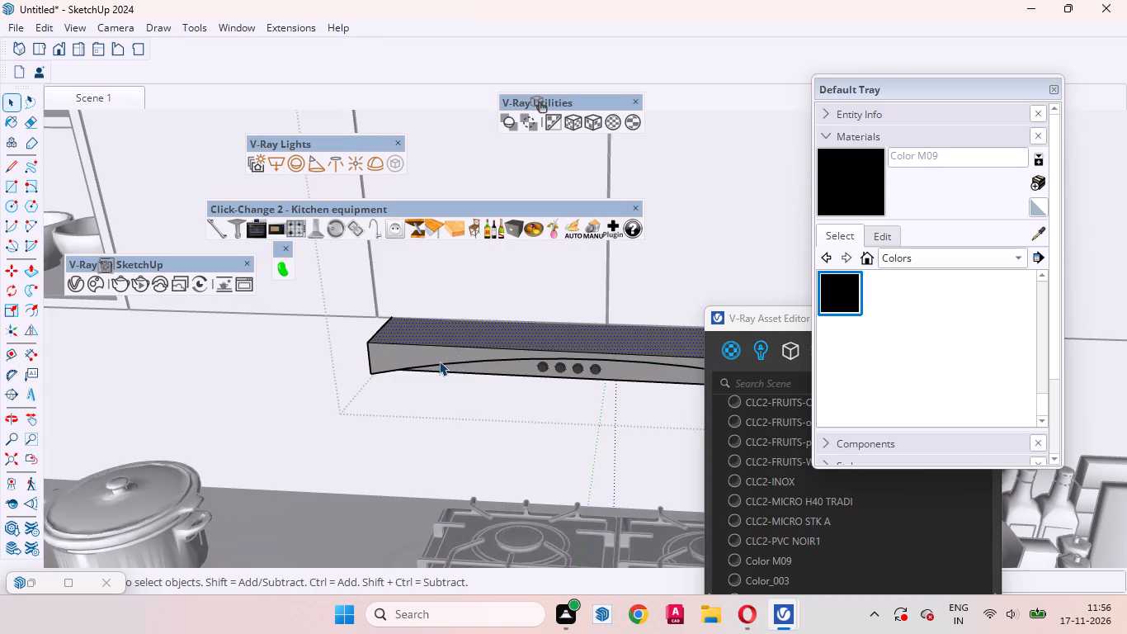
click(439, 361)
click(846, 194)
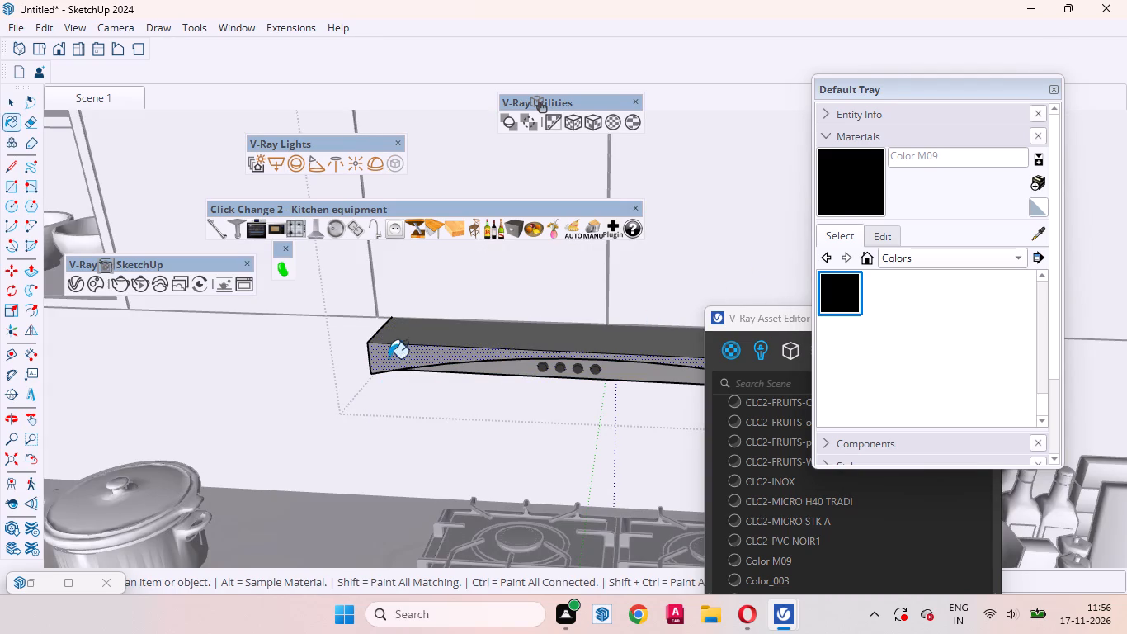
click(389, 358)
click(483, 376)
click(515, 367)
click(541, 341)
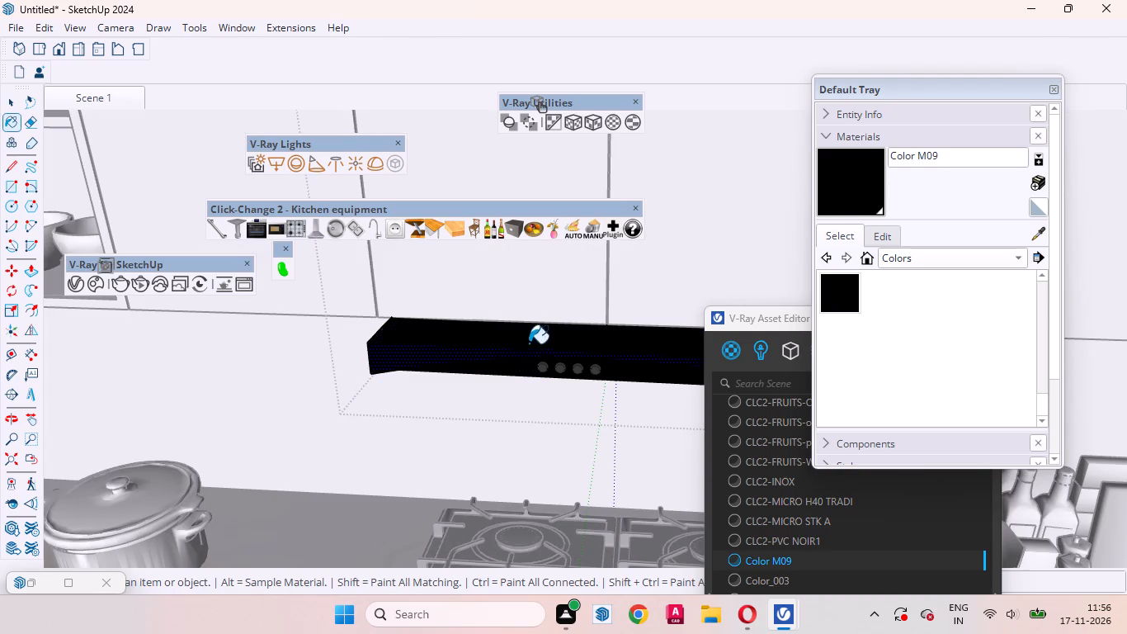
Pick white Color M00 and paint the front face of the hood's first round control knob, nearest the bowl shelves.
scroll(350, 442, down, 10)
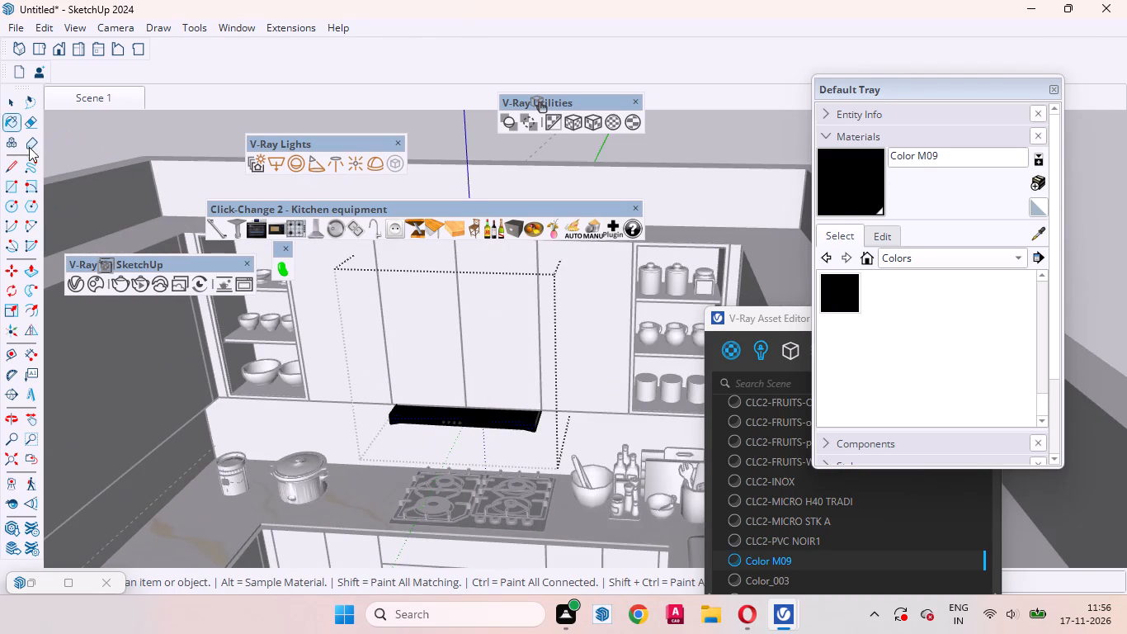
click(4, 102)
scroll(900, 291, up, 4)
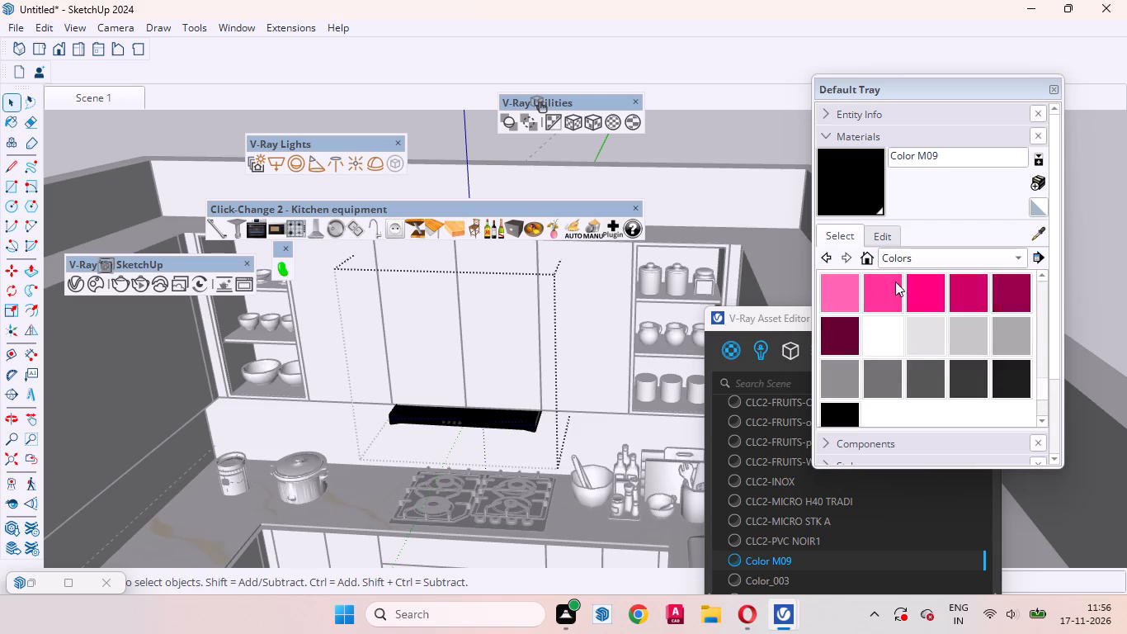
scroll(895, 282, up, 3)
scroll(884, 326, down, 3)
click(884, 381)
scroll(451, 409, up, 6)
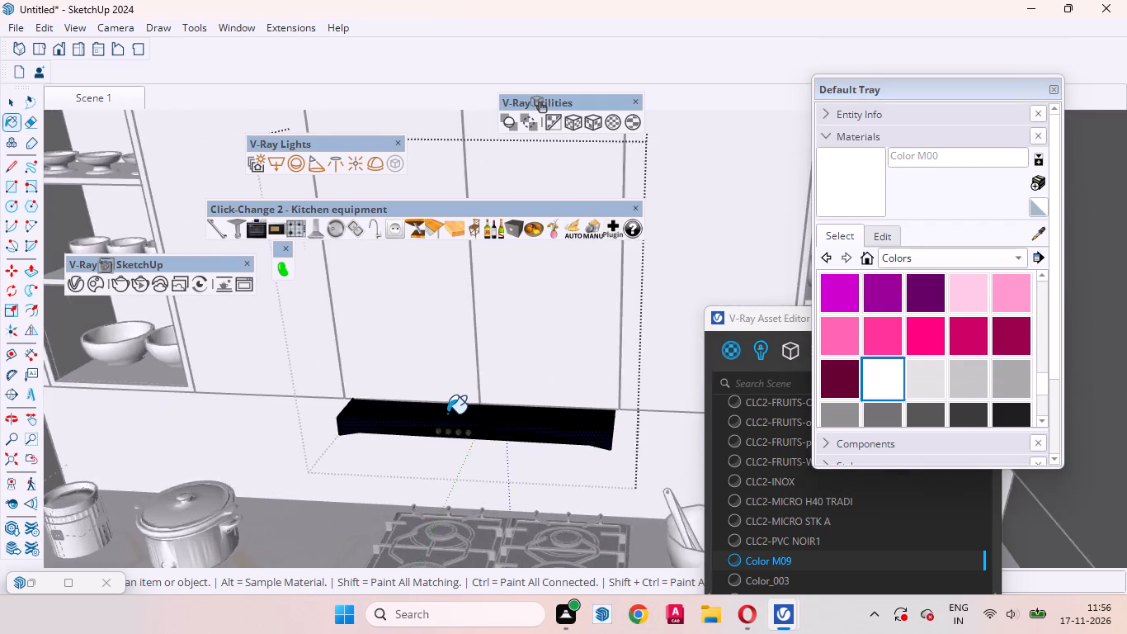
scroll(447, 414, up, 13)
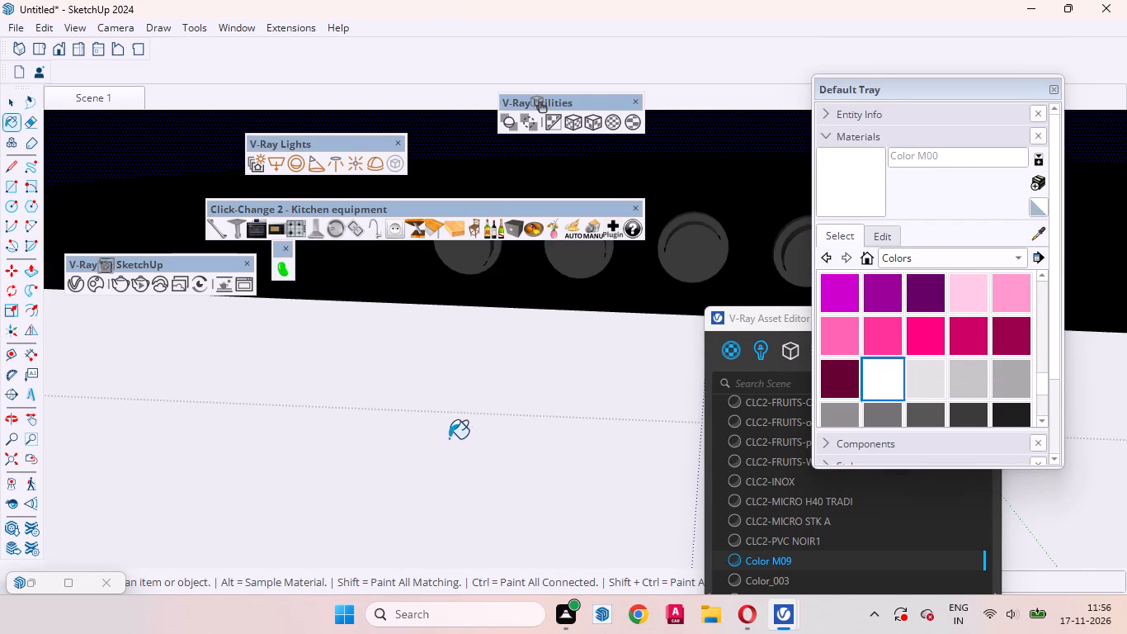
key(space)
scroll(506, 538, down, 3)
click(493, 410)
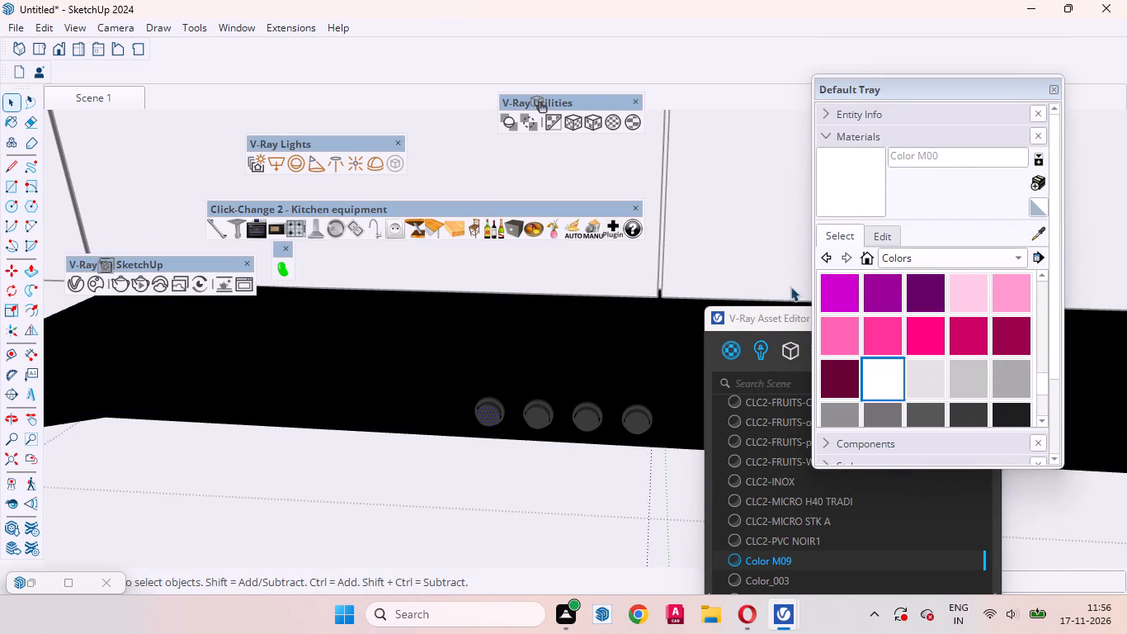
click(851, 172)
scroll(467, 422, up, 5)
click(502, 404)
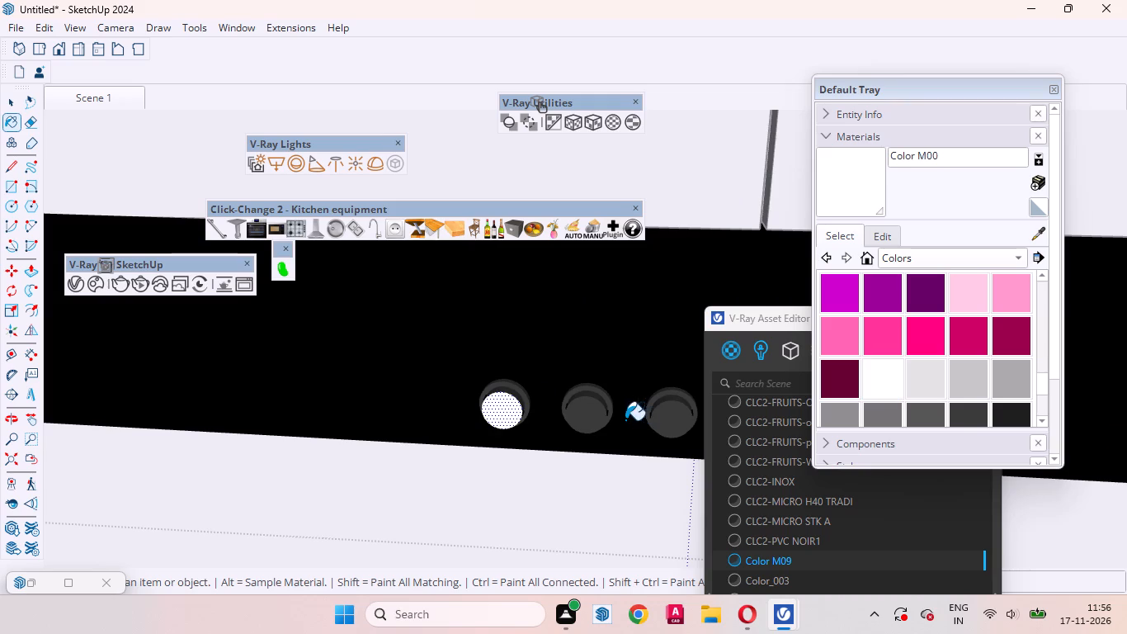
Paint the front faces of the remaining three control knobs with white Color M00.
click(592, 412)
scroll(205, 446, down, 3)
scroll(125, 478, down, 6)
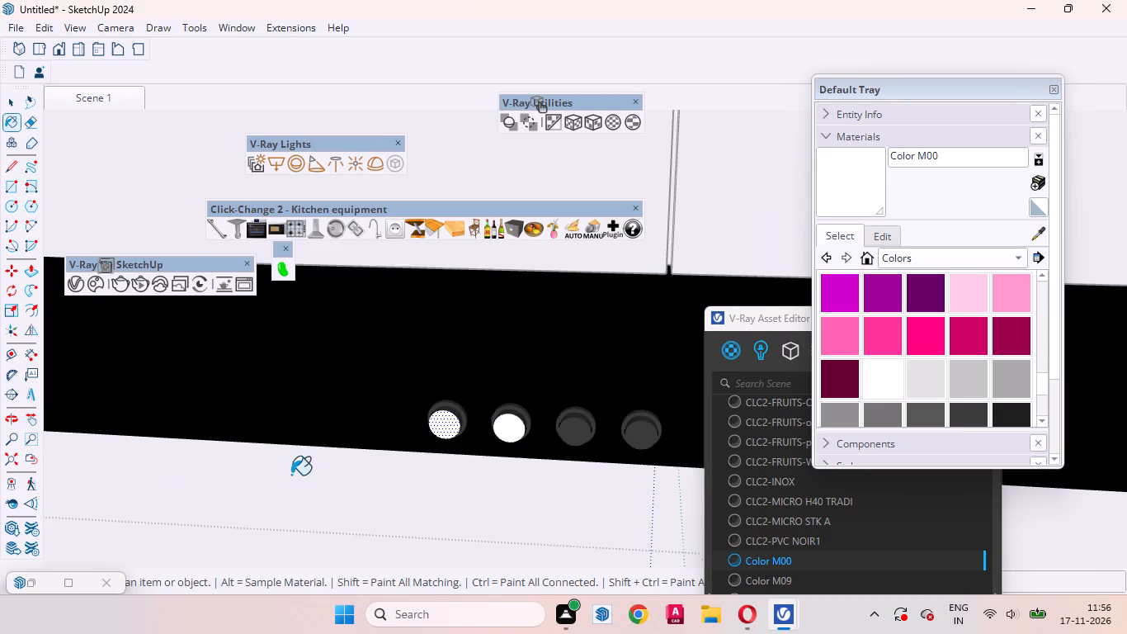
scroll(271, 475, down, 4)
scroll(411, 471, up, 6)
click(422, 436)
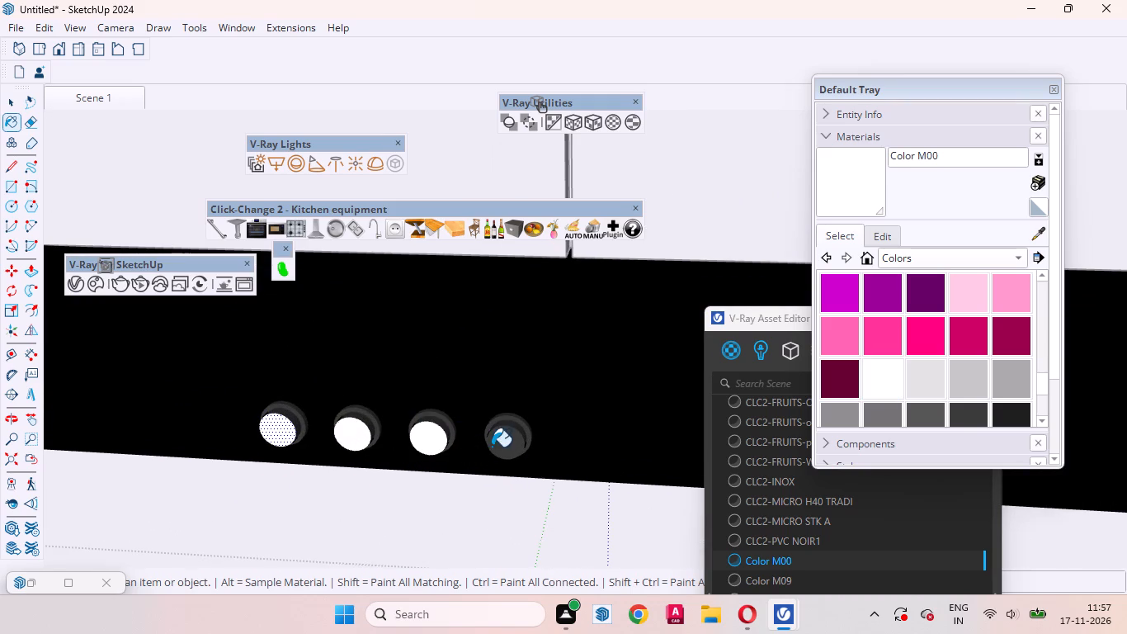
click(494, 447)
Paint the side surface and surrounding ring of the control knob nearest the jar shelves with white Color M00.
scroll(503, 424, up, 14)
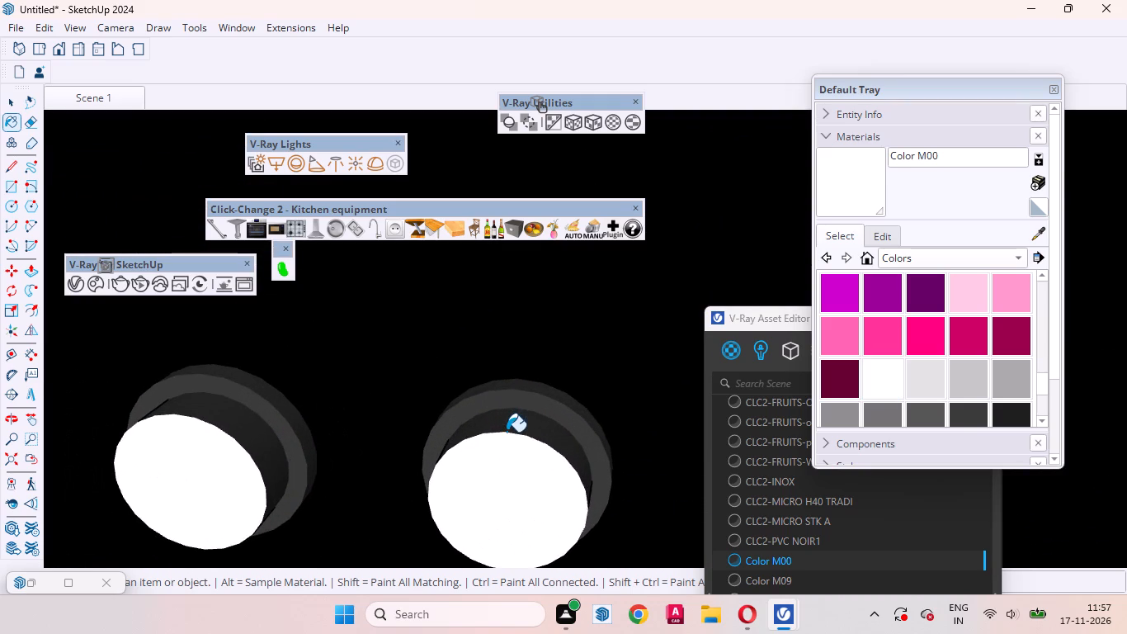
click(510, 428)
click(522, 389)
click(521, 400)
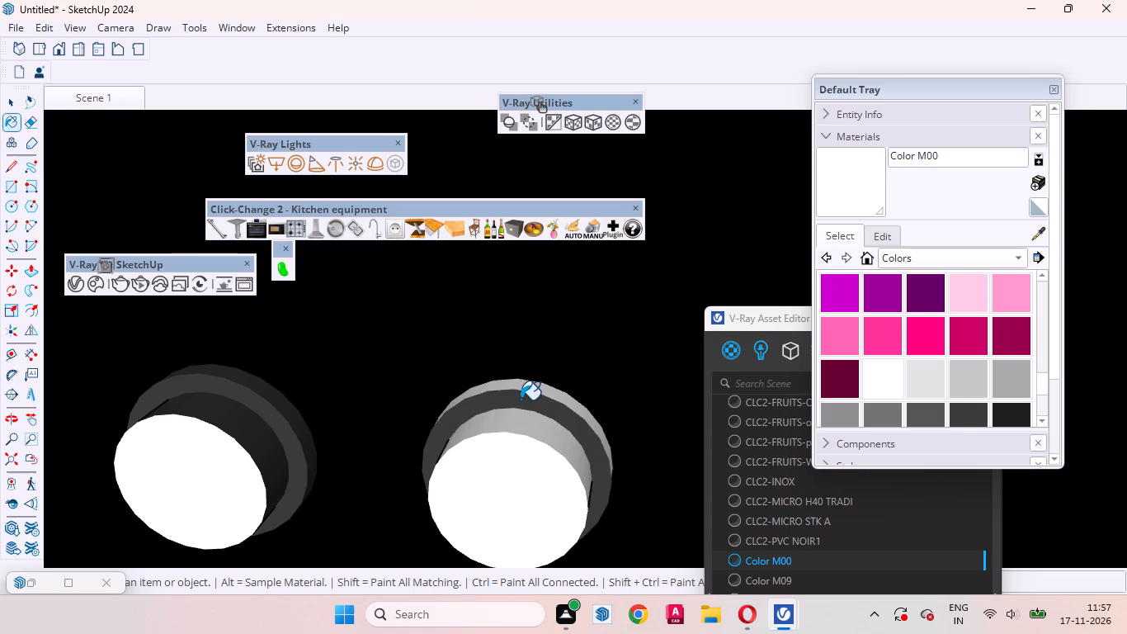
middle_drag(466, 475, 617, 331)
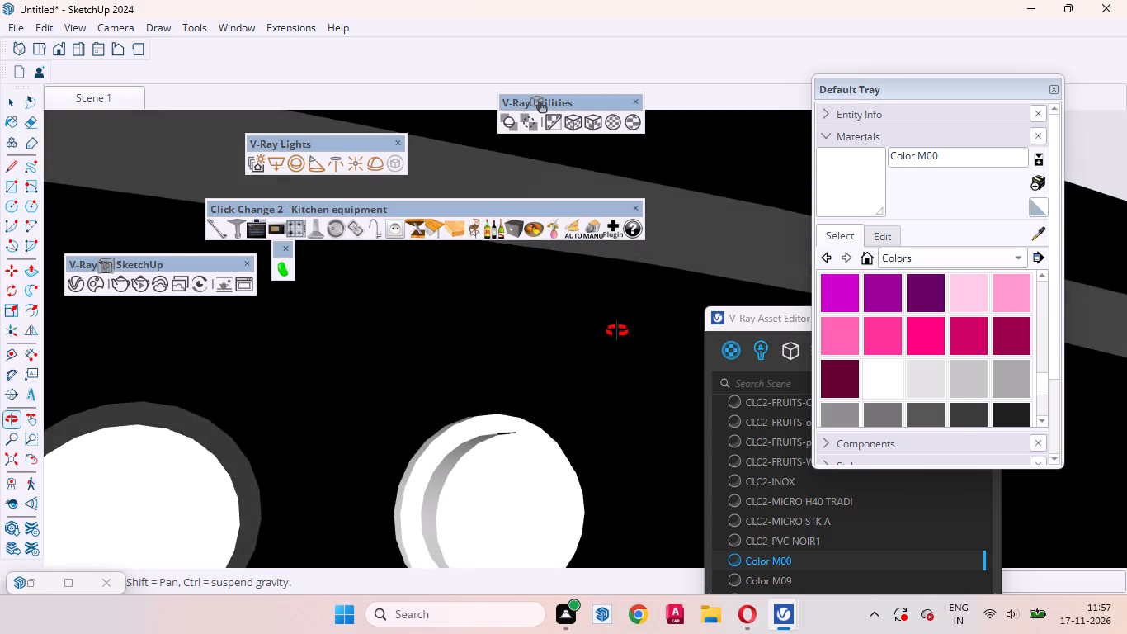
middle_drag(617, 331, 298, 577)
middle_drag(323, 504, 470, 379)
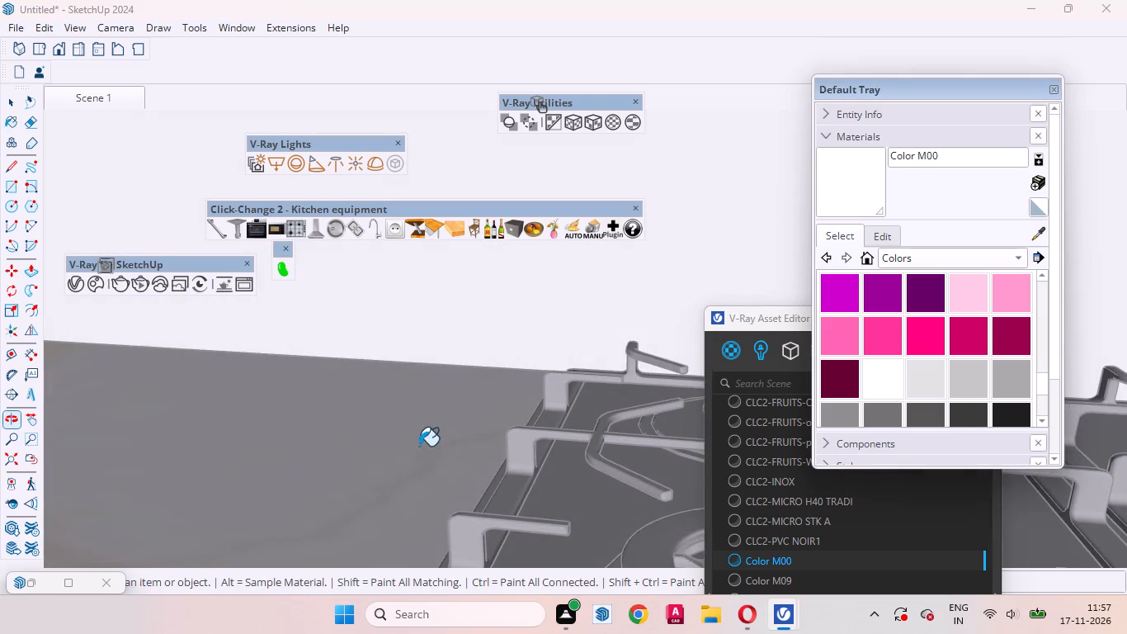
Paint the side surfaces, rings and outer rims of the two middle control knobs with white Color M00.
scroll(417, 474, down, 6)
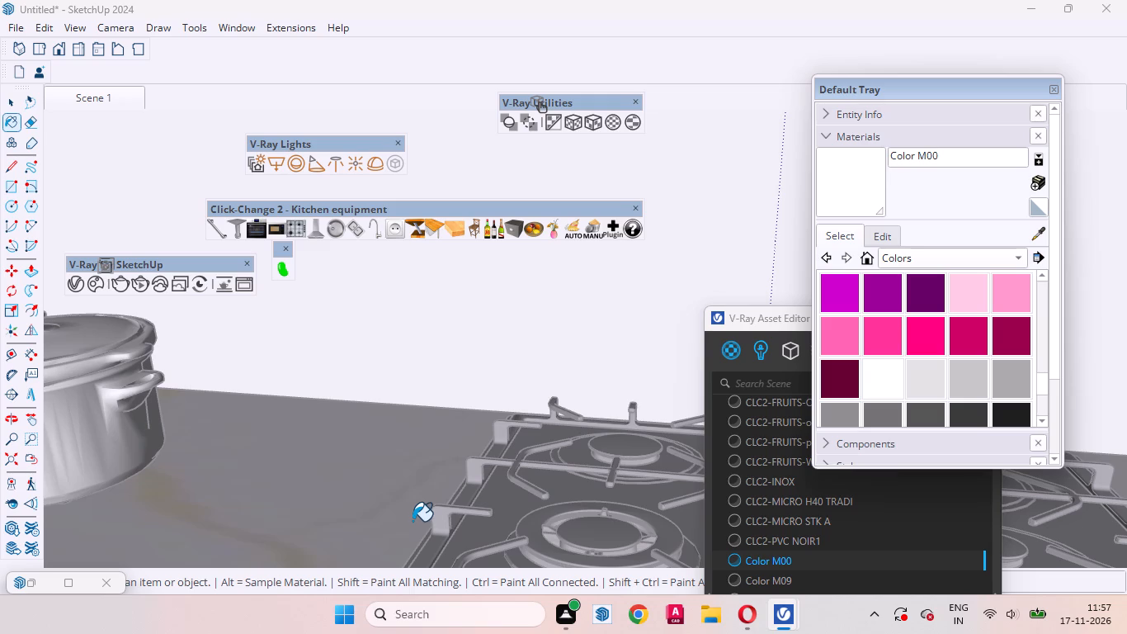
scroll(509, 512, down, 2)
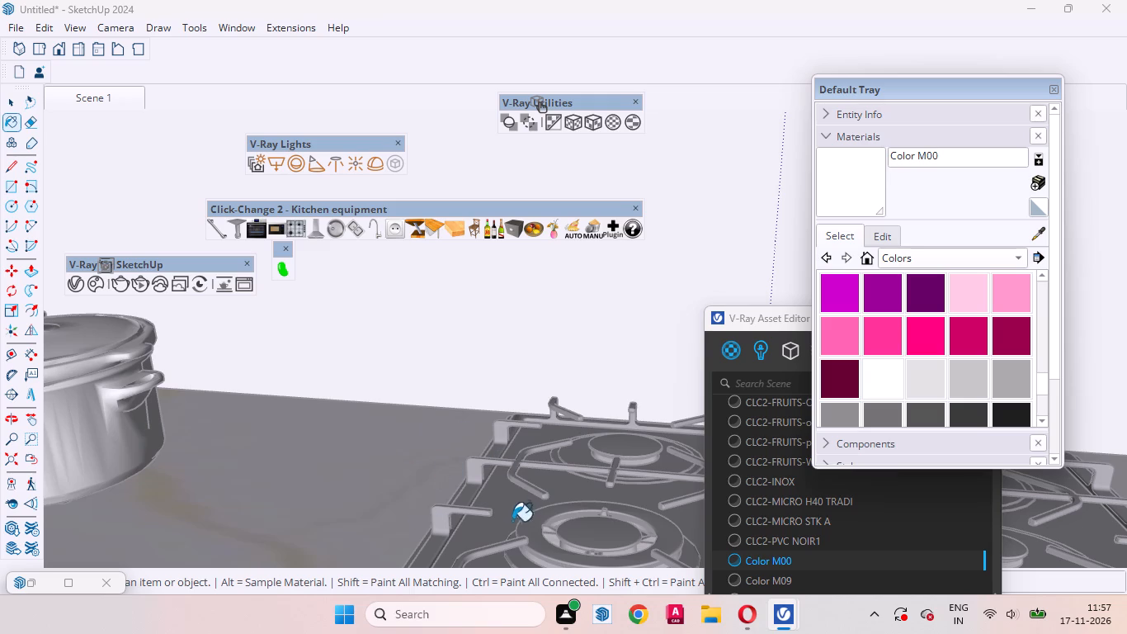
scroll(512, 521, down, 3)
scroll(494, 562, up, 1)
scroll(494, 563, down, 5)
scroll(571, 387, up, 13)
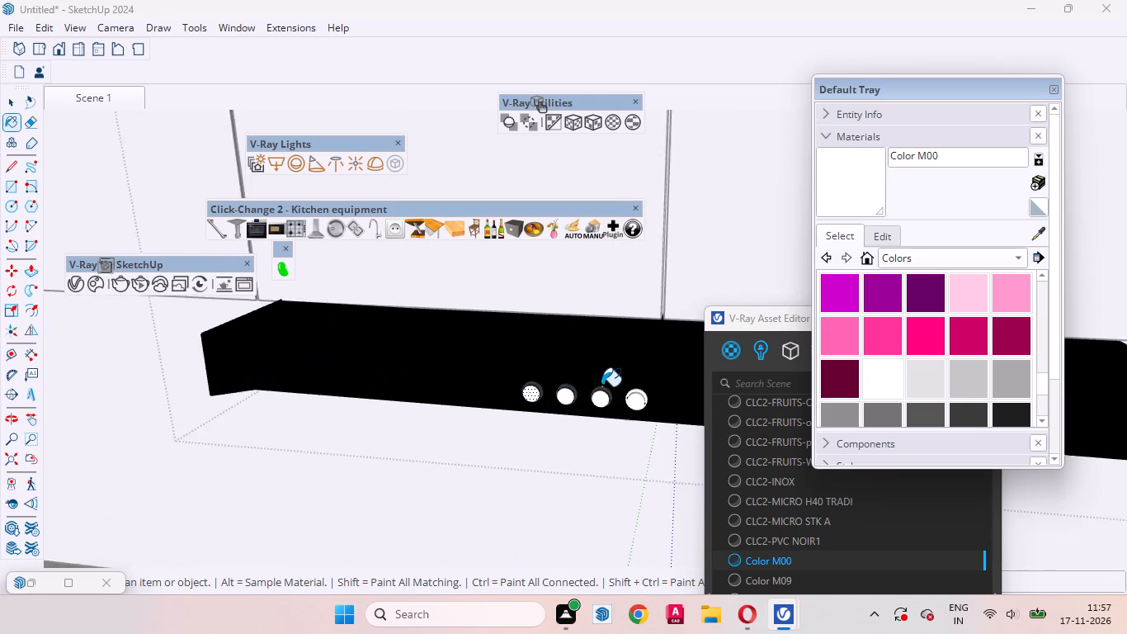
scroll(601, 386, up, 20)
scroll(601, 386, up, 2)
click(591, 381)
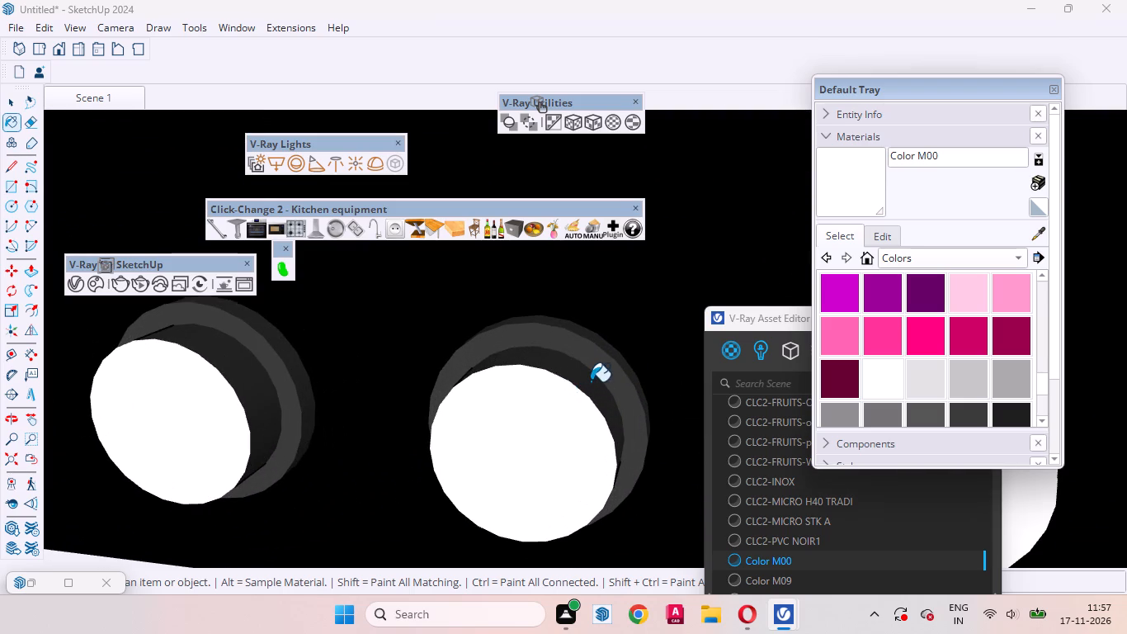
click(604, 367)
click(604, 345)
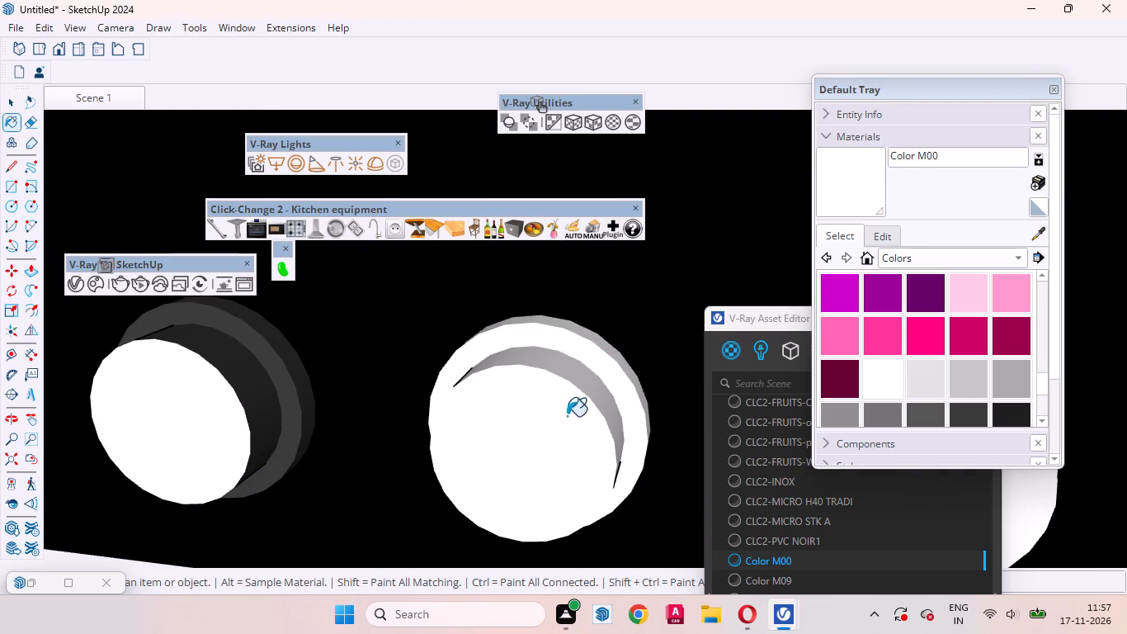
click(245, 372)
click(281, 346)
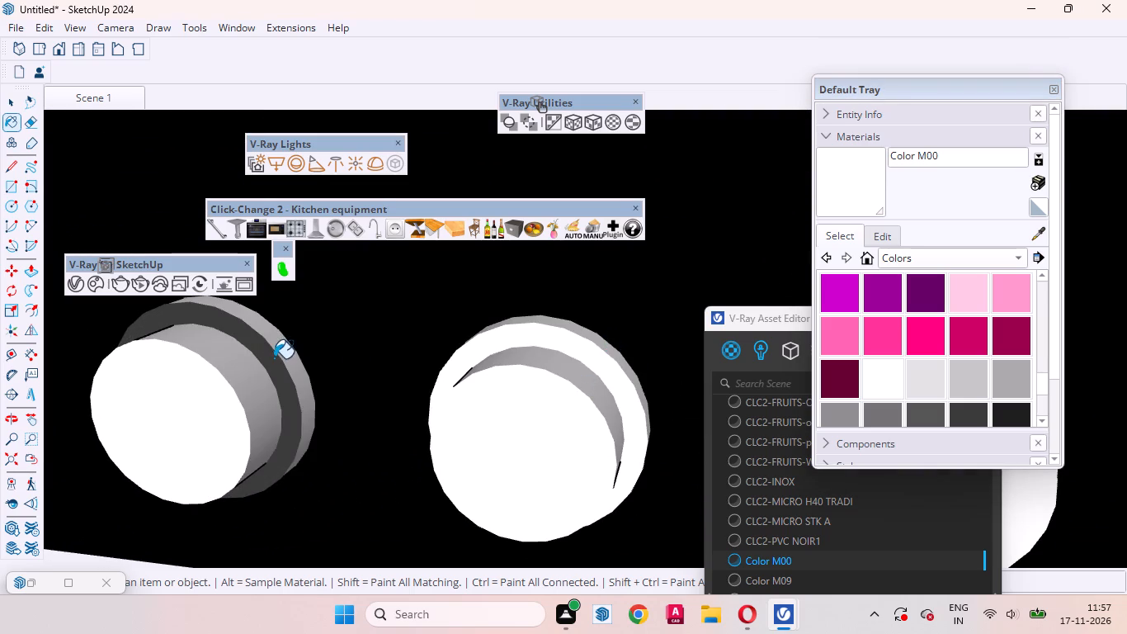
click(274, 358)
Paint the side, ring and rim of the knob nearest the bowl shelves white Color M00 and finish editing the hood.
scroll(504, 376, down, 5)
scroll(585, 384, up, 1)
scroll(588, 385, down, 9)
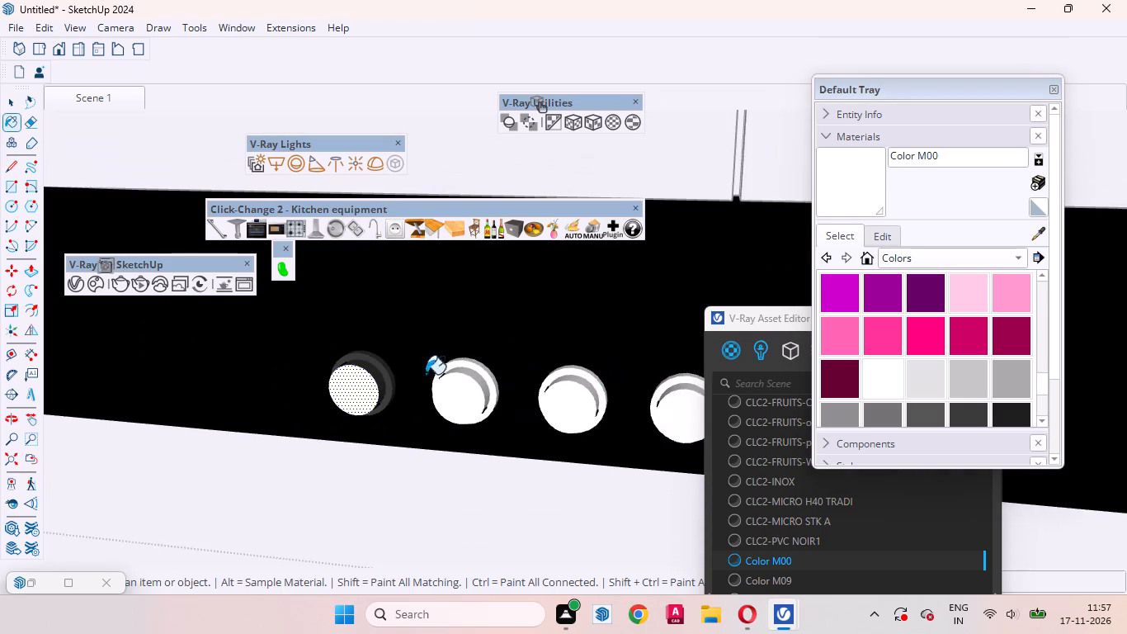
scroll(376, 370, up, 10)
click(370, 371)
click(383, 354)
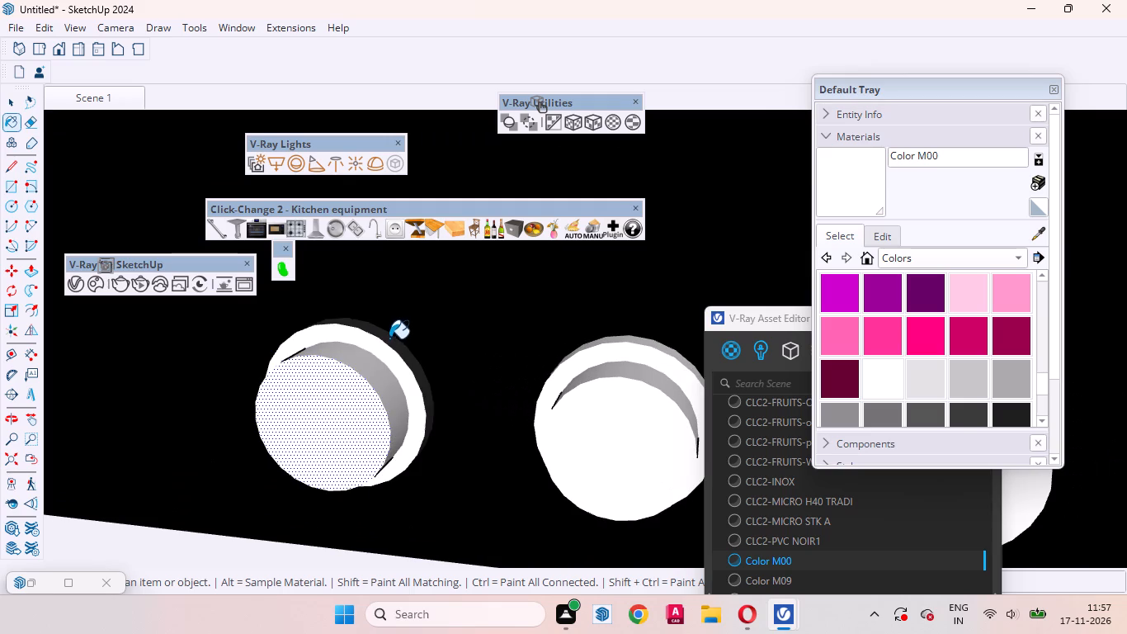
click(389, 338)
scroll(384, 413, down, 12)
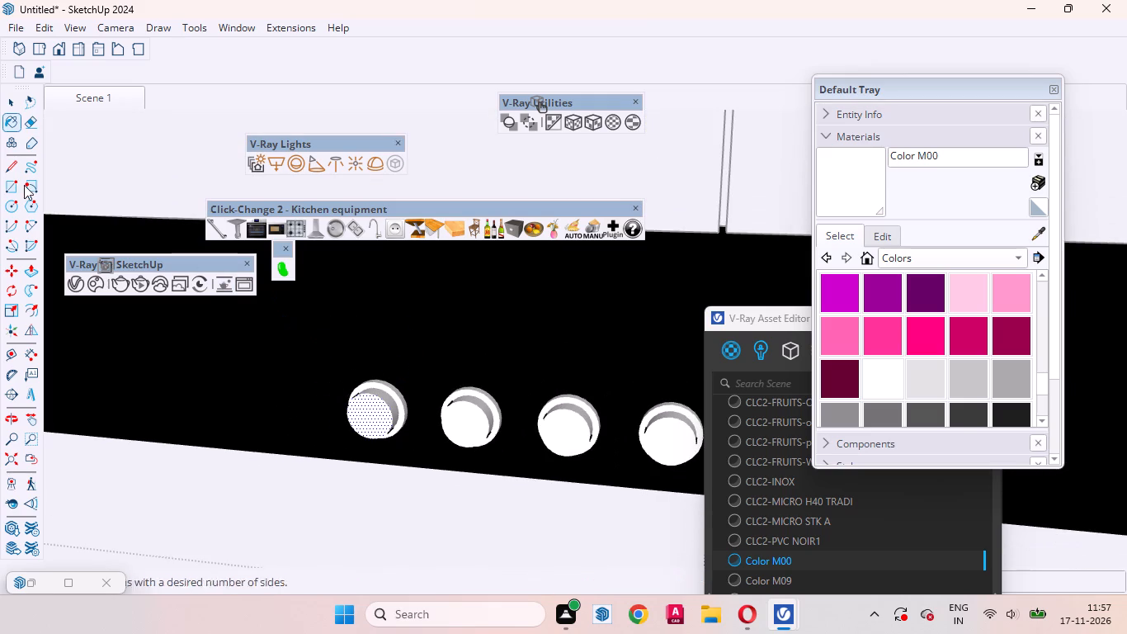
click(15, 100)
scroll(581, 413, down, 7)
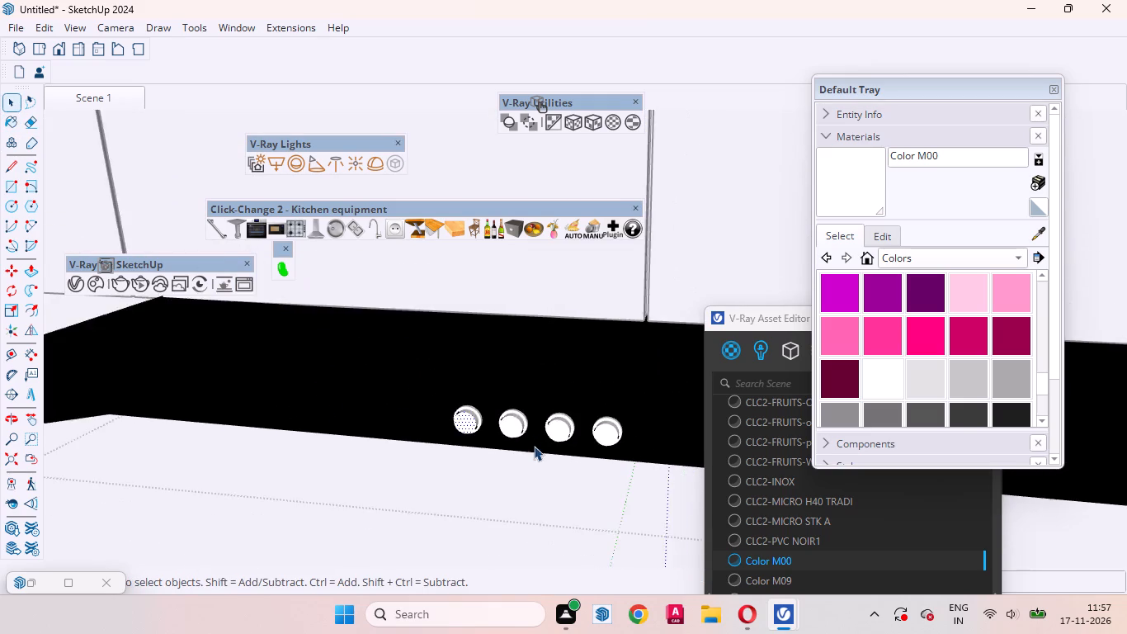
scroll(534, 446, down, 5)
click(97, 99)
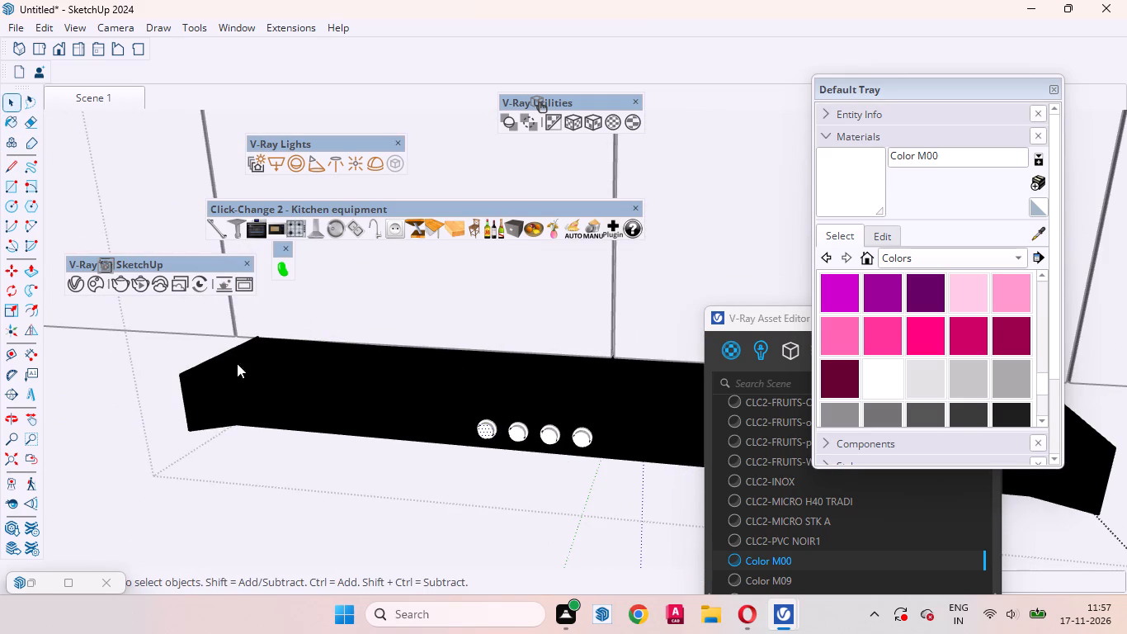
click(94, 94)
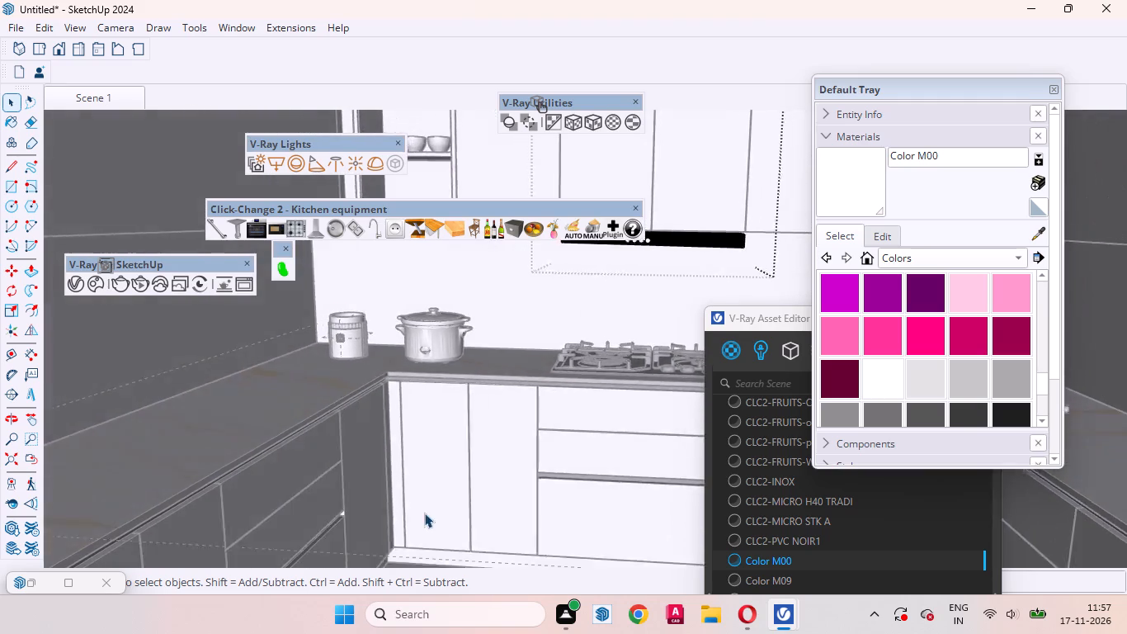
scroll(507, 530, down, 6)
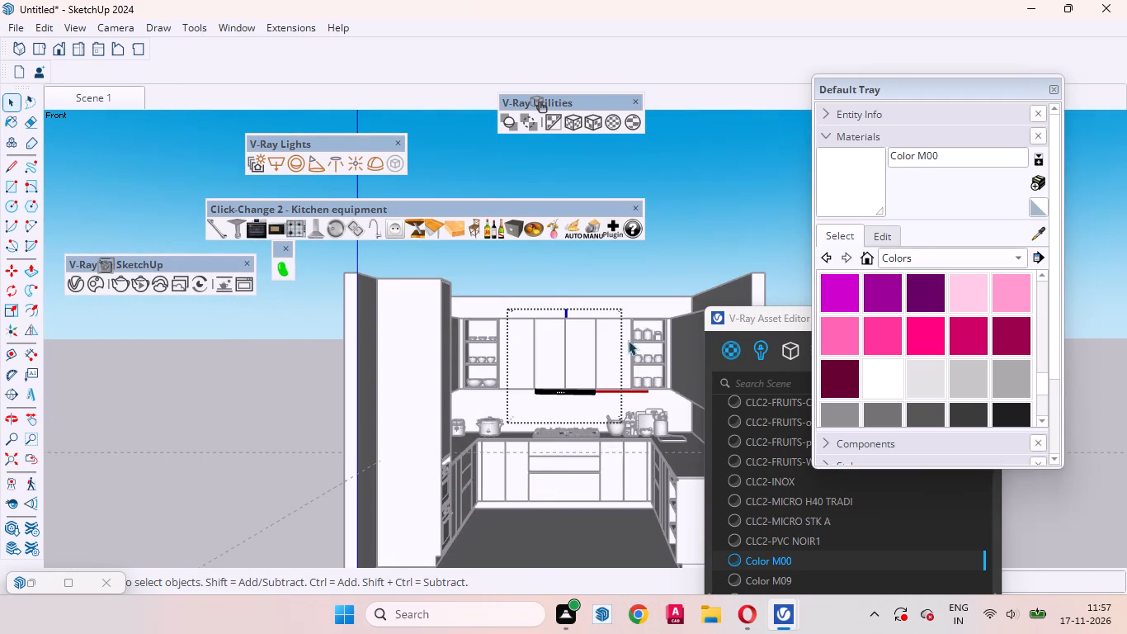
click(673, 241)
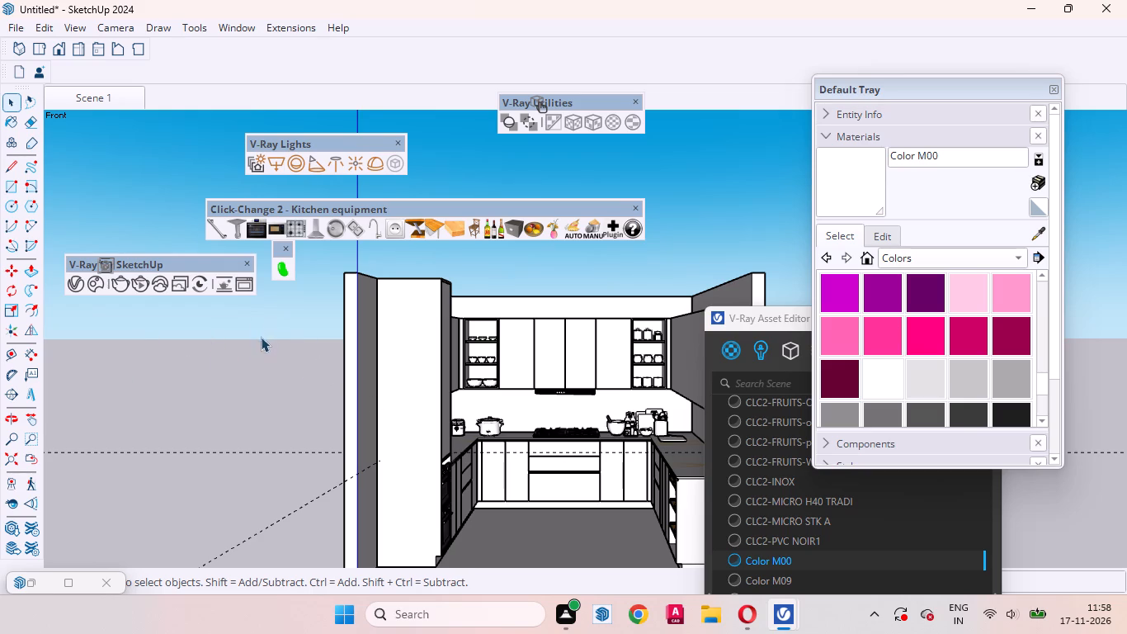
Open the back wall behind the cooktop for editing and select its front face.
scroll(544, 394, up, 11)
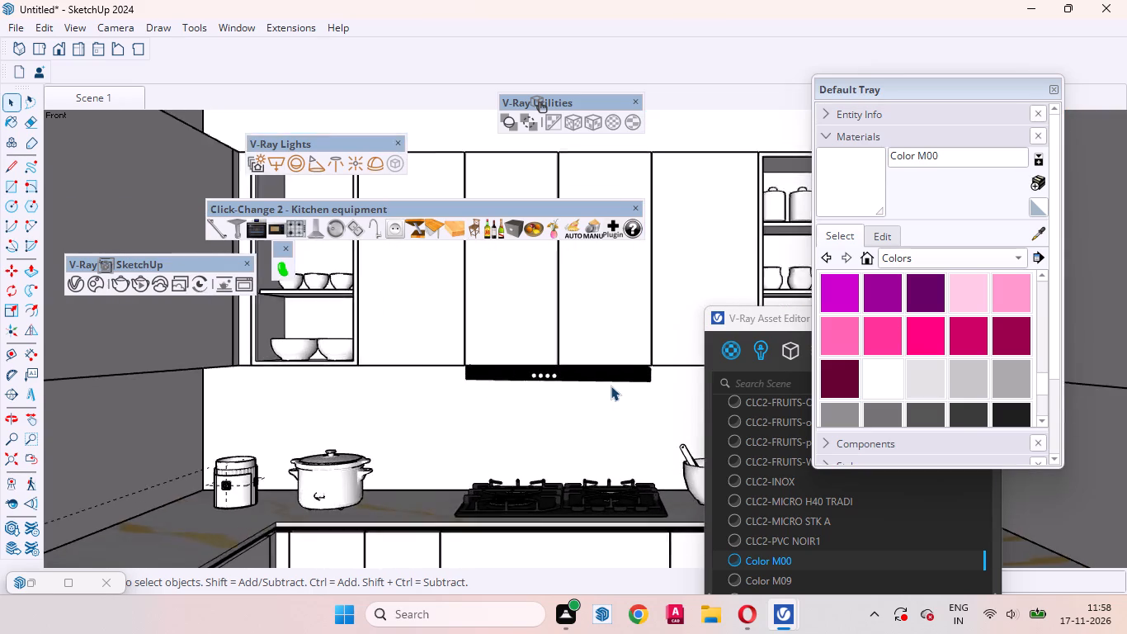
middle_drag(608, 388, 619, 454)
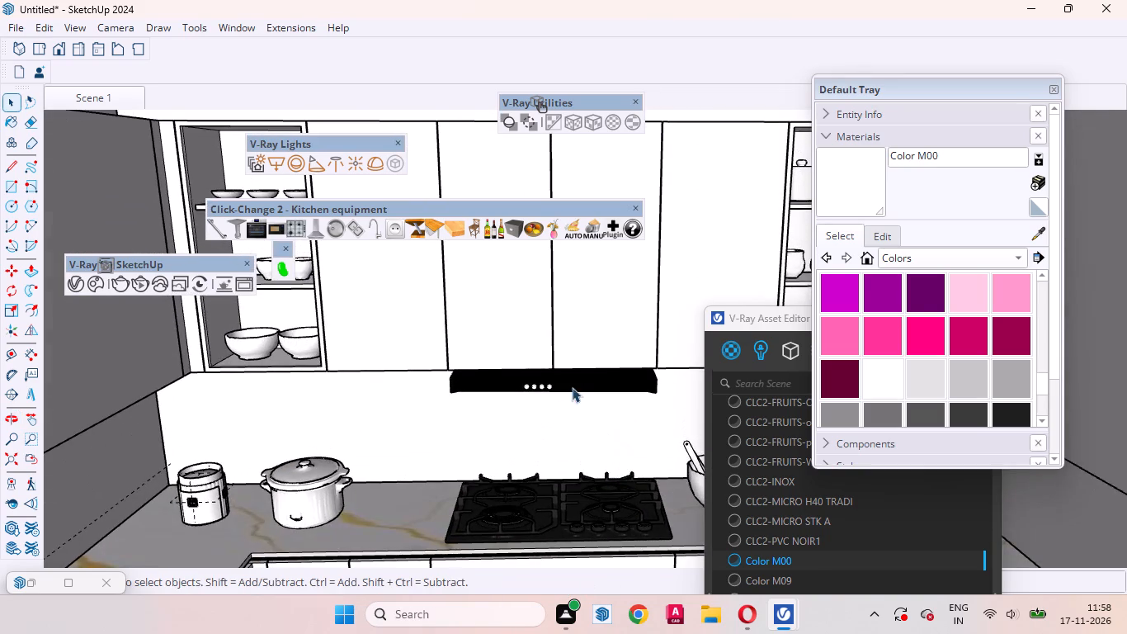
scroll(561, 376, up, 15)
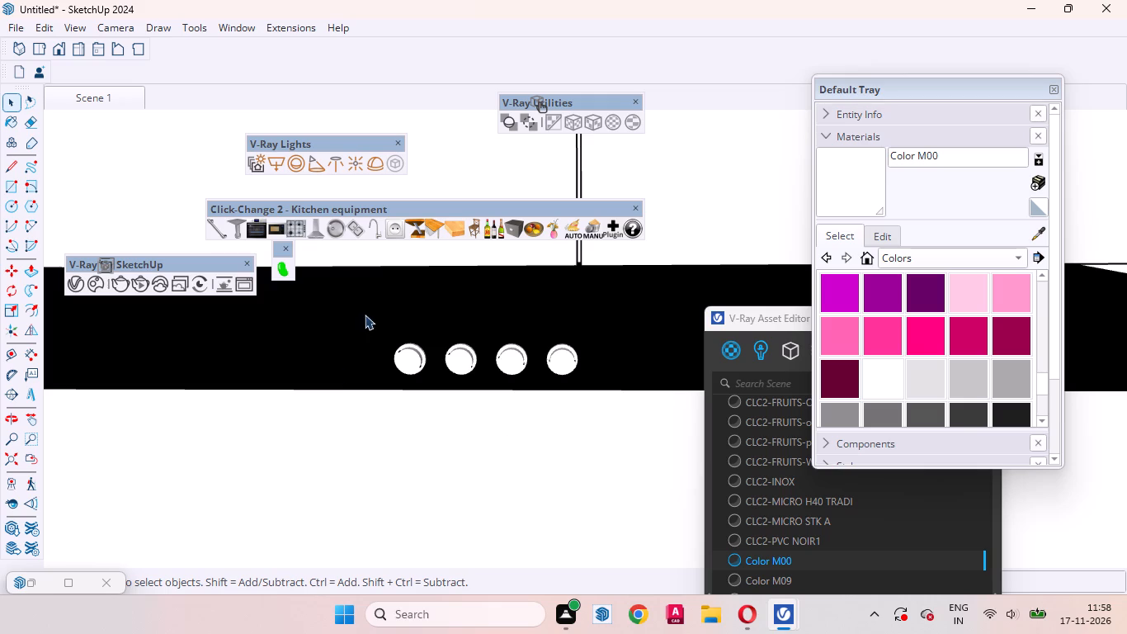
scroll(364, 367, down, 20)
scroll(364, 367, down, 1)
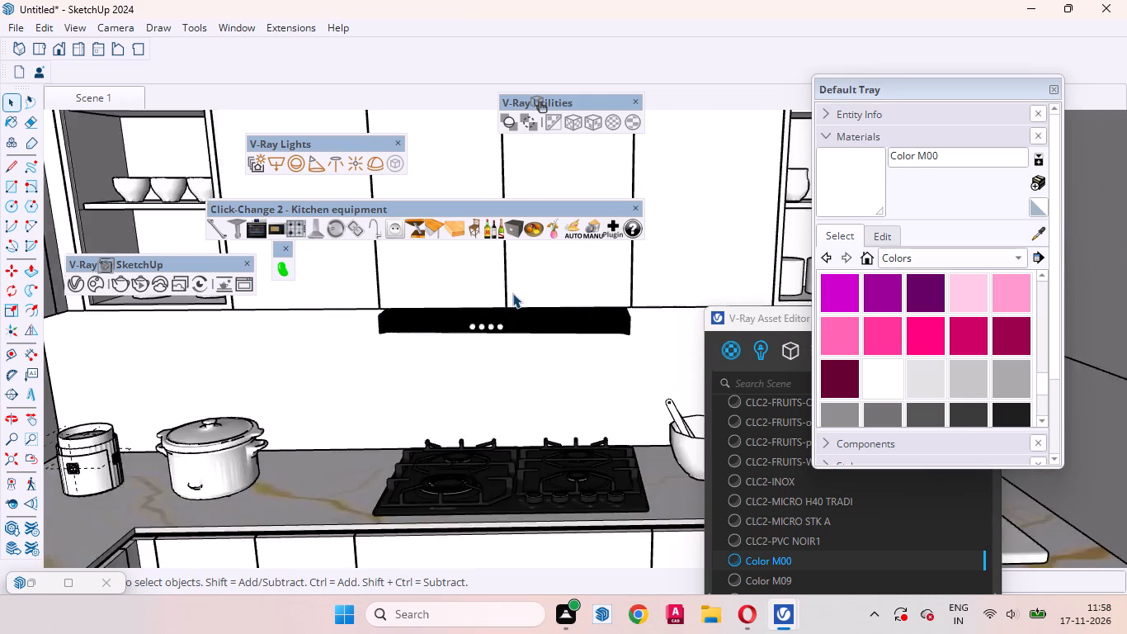
scroll(512, 293, down, 15)
scroll(486, 286, up, 7)
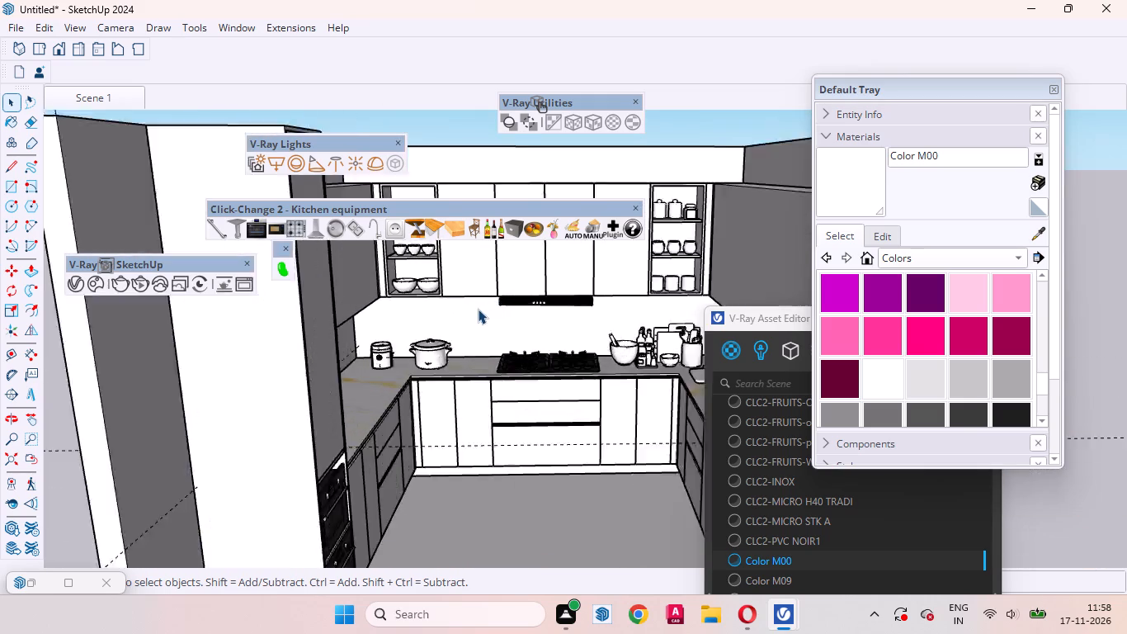
scroll(478, 309, up, 5)
click(467, 325)
double_click(462, 347)
click(463, 353)
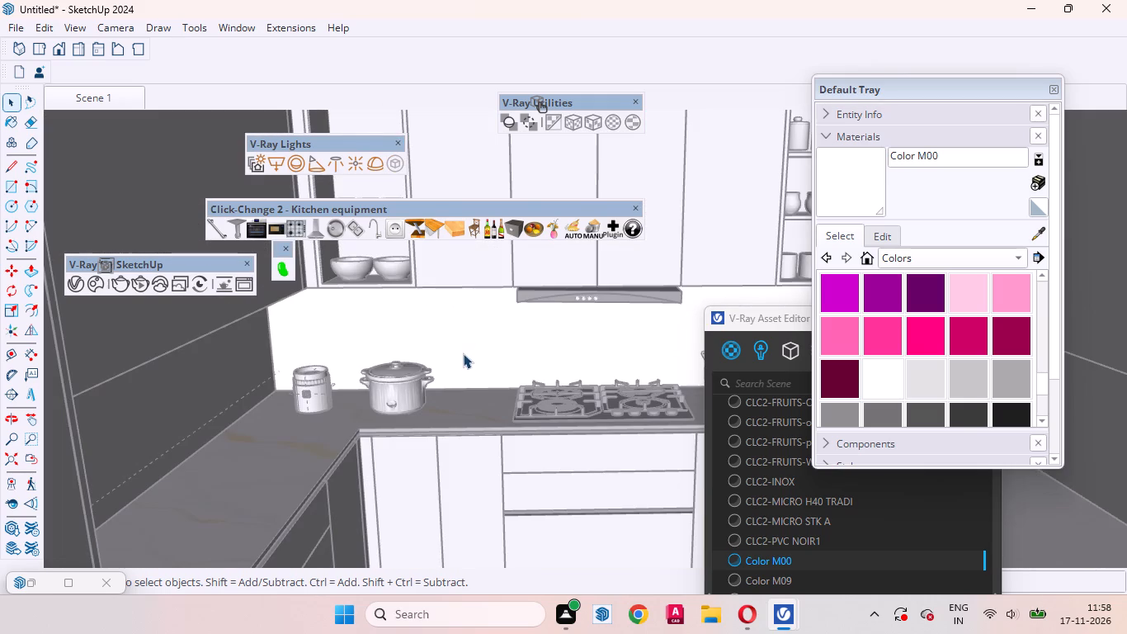
Draw a backsplash rectangle on the back wall from the wall cabinets' lower corner to the countertop's opposite corner beside the canister.
middle_drag(462, 377, 388, 471)
scroll(431, 297, up, 1)
scroll(442, 451, down, 4)
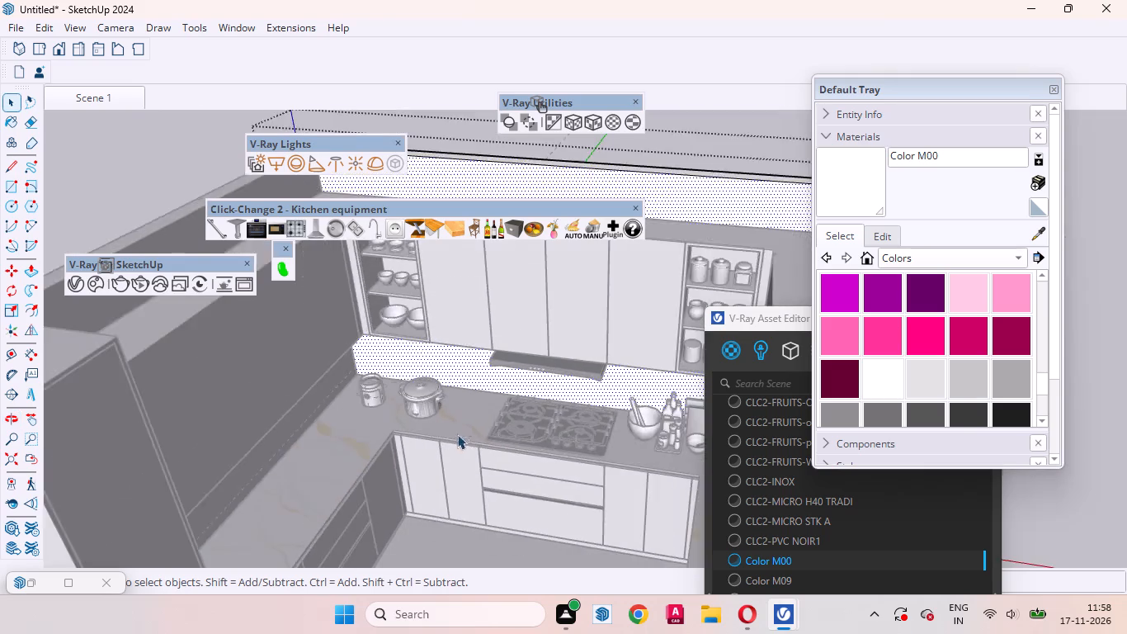
scroll(457, 434, down, 6)
middle_drag(462, 419, 533, 270)
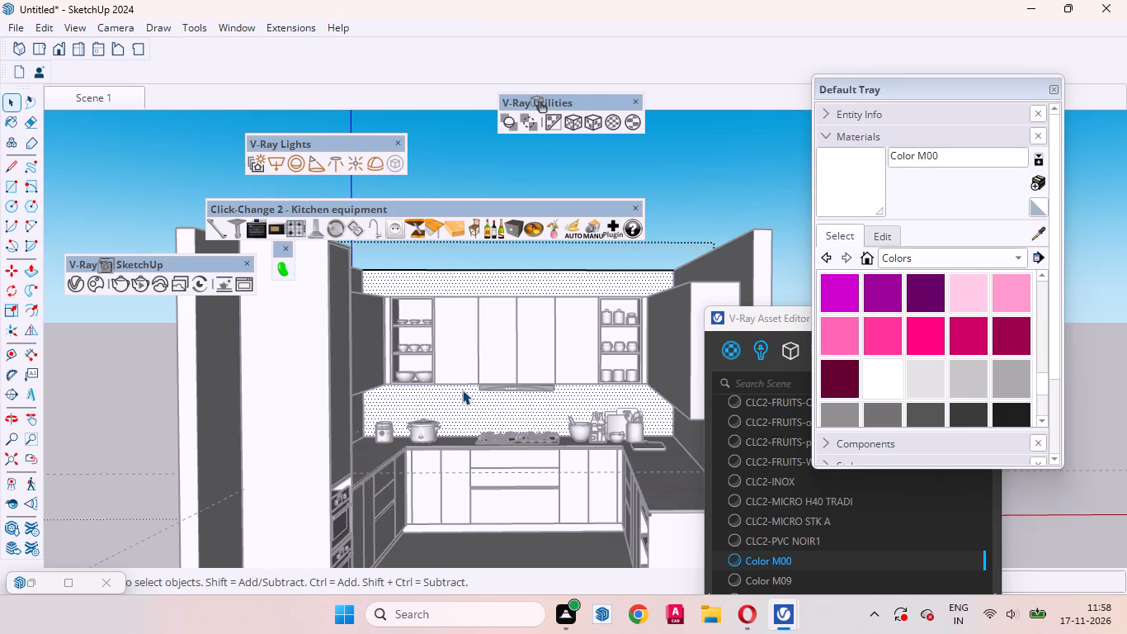
key(r)
scroll(457, 442, up, 3)
scroll(293, 419, down, 6)
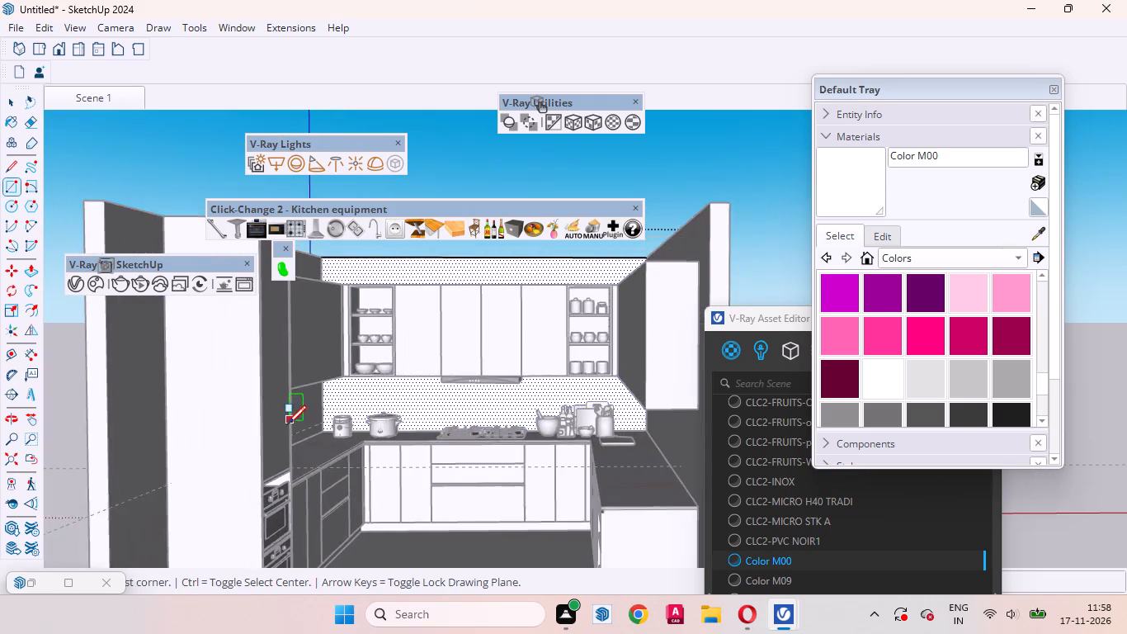
scroll(287, 424, down, 1)
middle_drag(406, 462, 501, 400)
scroll(551, 378, up, 4)
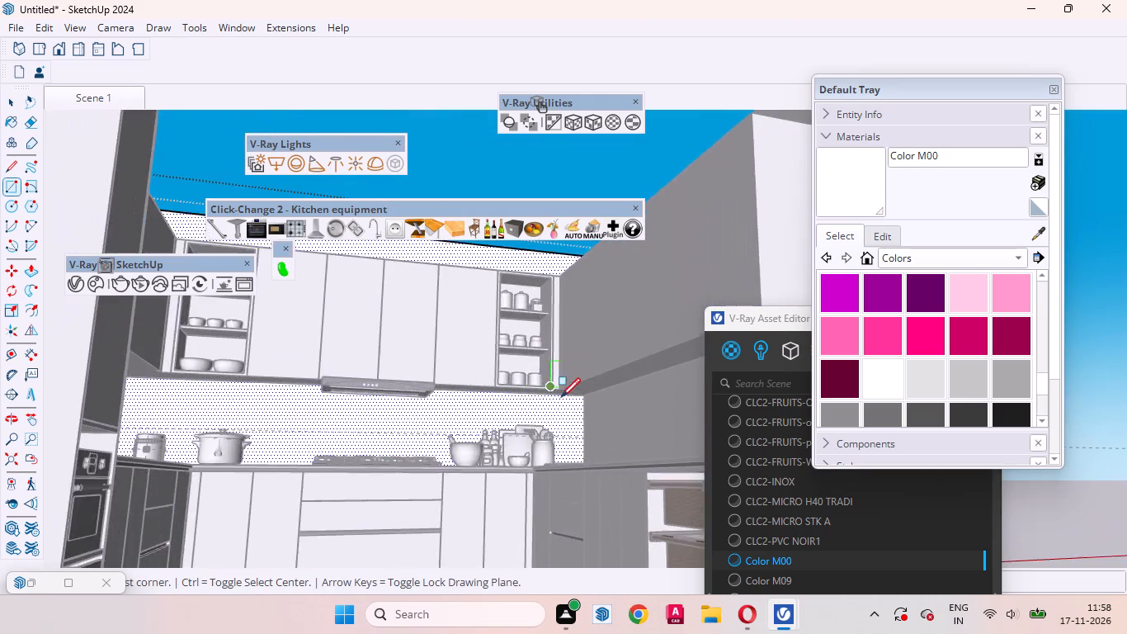
scroll(561, 397, up, 11)
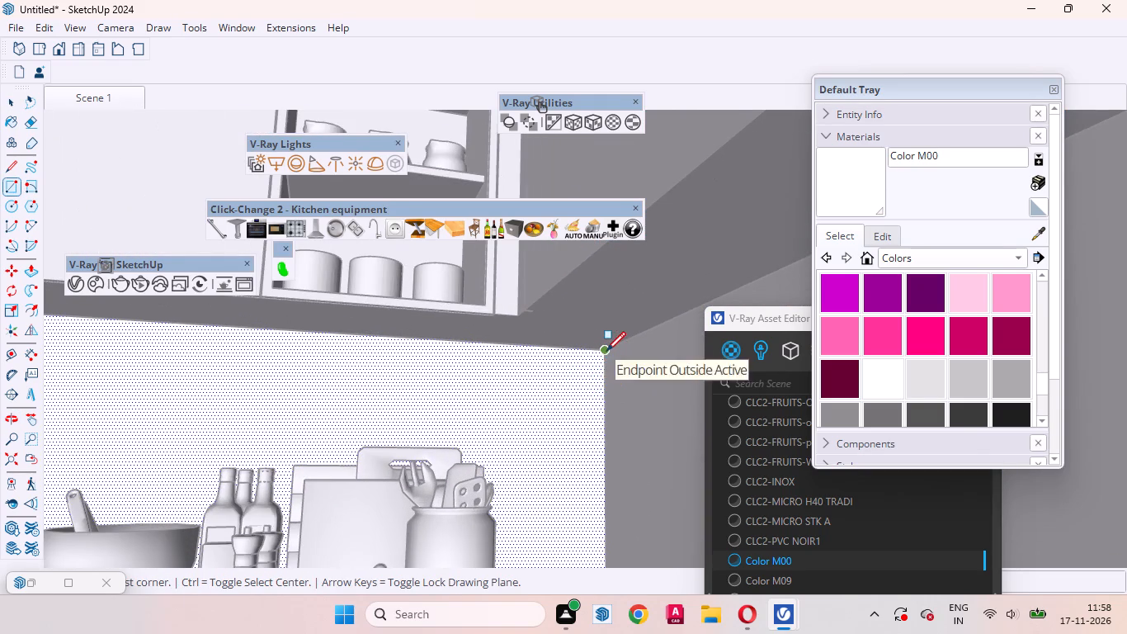
click(606, 351)
scroll(500, 416, down, 13)
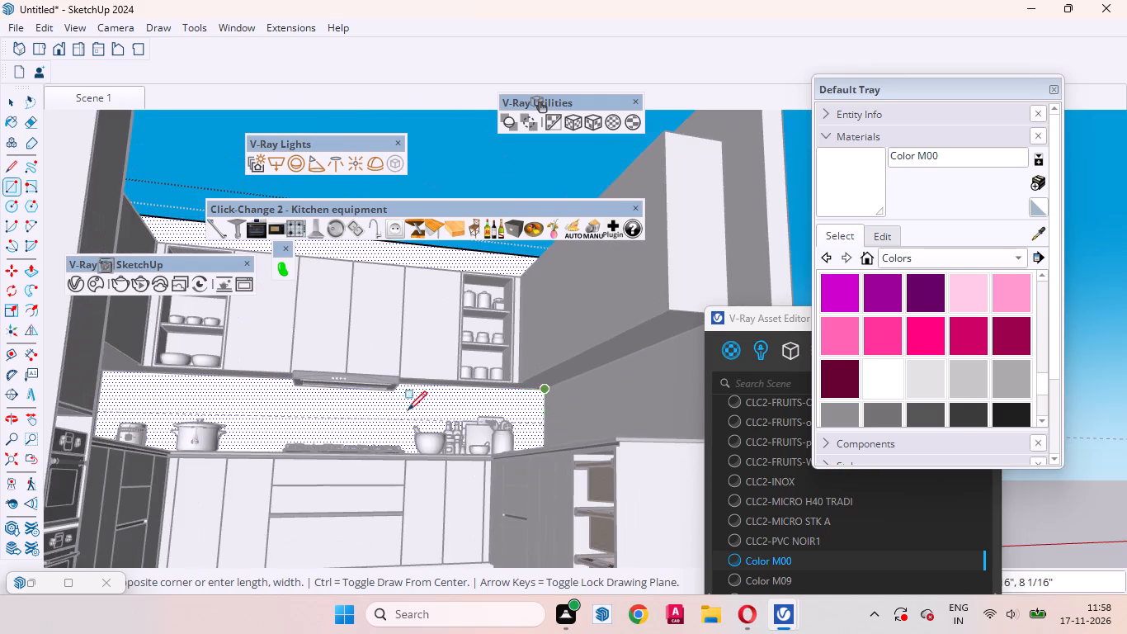
middle_drag(160, 440, 83, 594)
scroll(168, 396, up, 6)
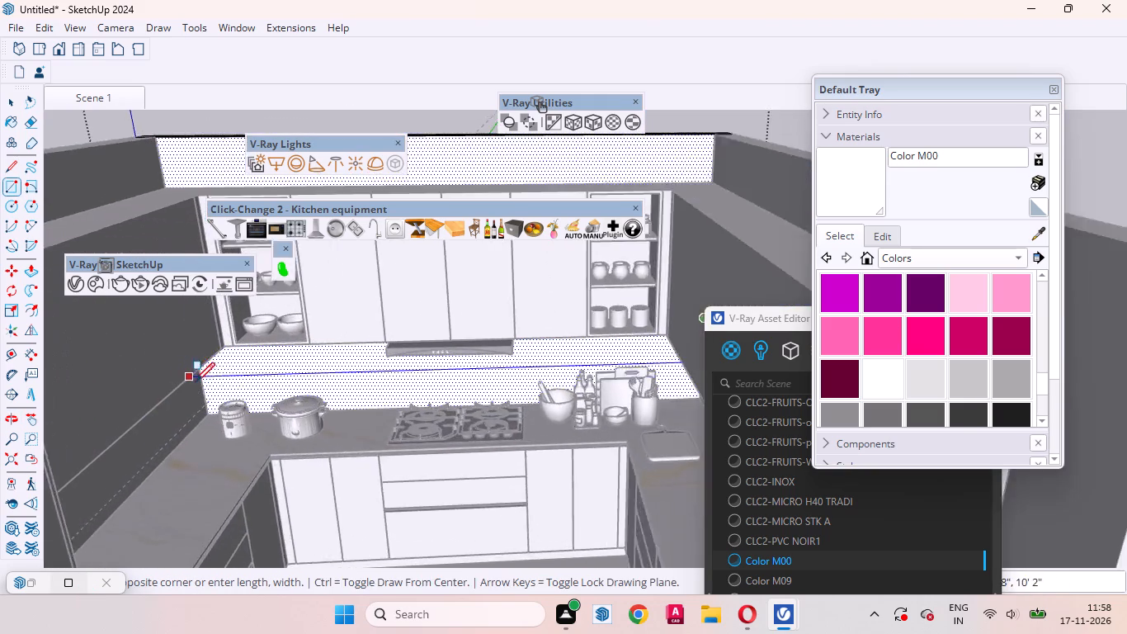
scroll(196, 381, up, 14)
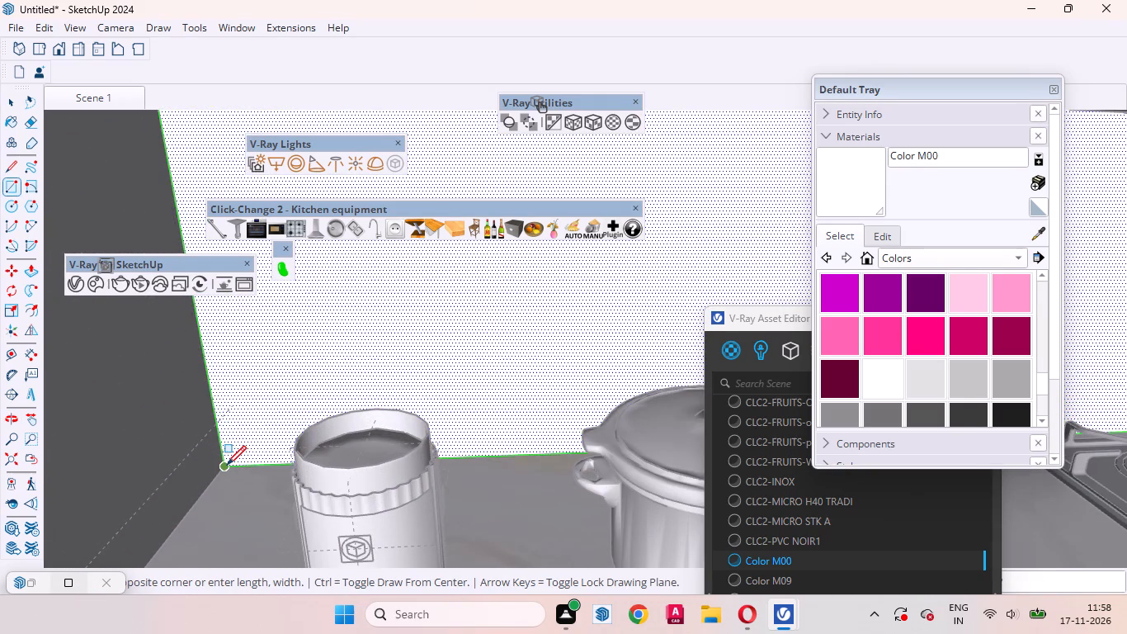
click(227, 465)
key(space)
Sample the gold-veined marble material from the countertop and paint the backsplash area behind the cooktop with it.
scroll(351, 361, down, 2)
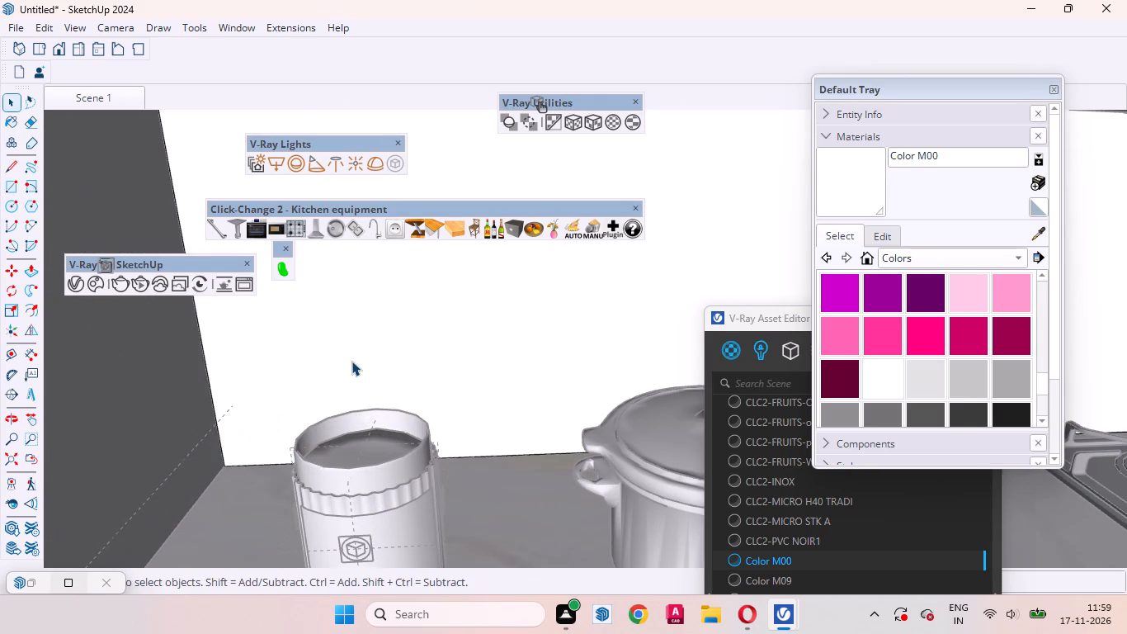
scroll(351, 361, down, 20)
scroll(351, 361, down, 10)
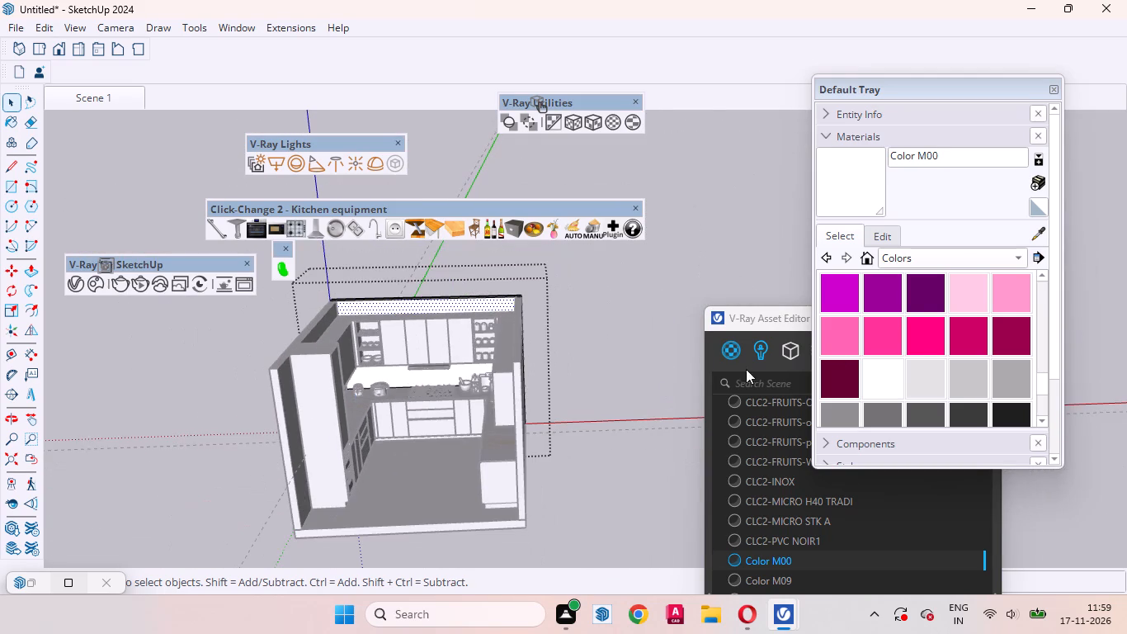
click(1038, 226)
scroll(479, 447, up, 4)
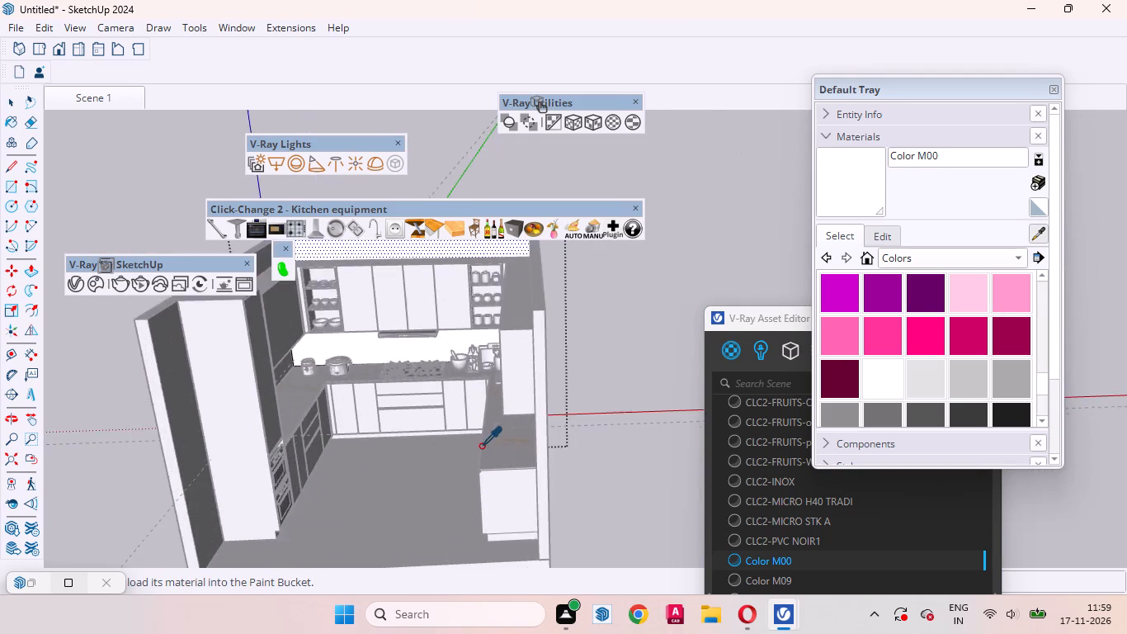
scroll(481, 446, up, 13)
click(512, 433)
scroll(547, 487, down, 9)
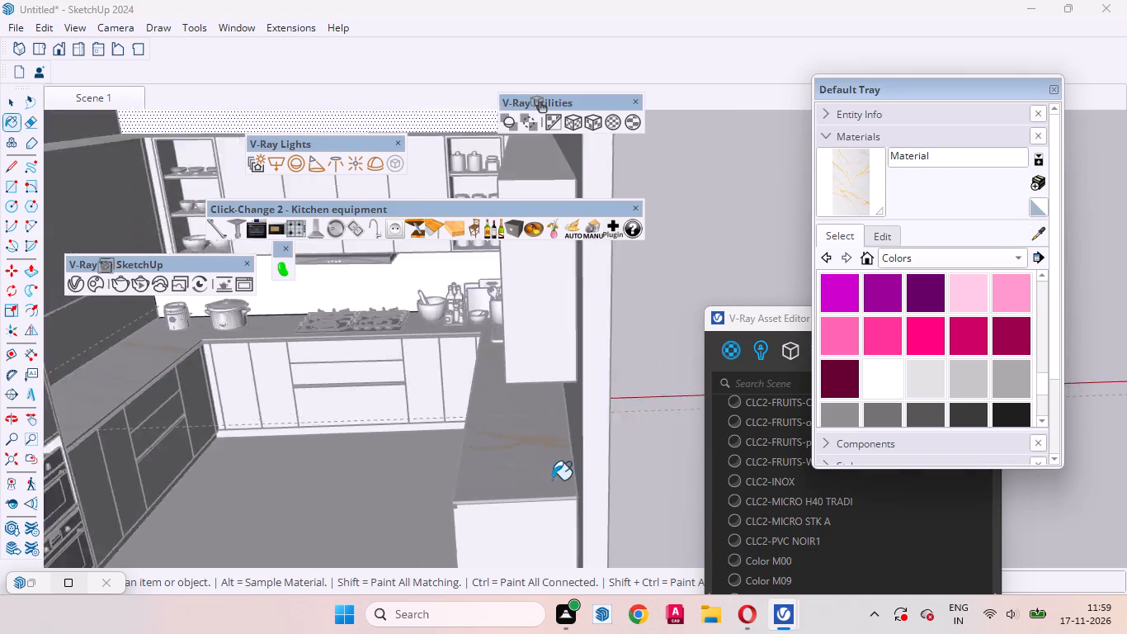
scroll(552, 480, down, 5)
scroll(287, 364, up, 11)
click(359, 347)
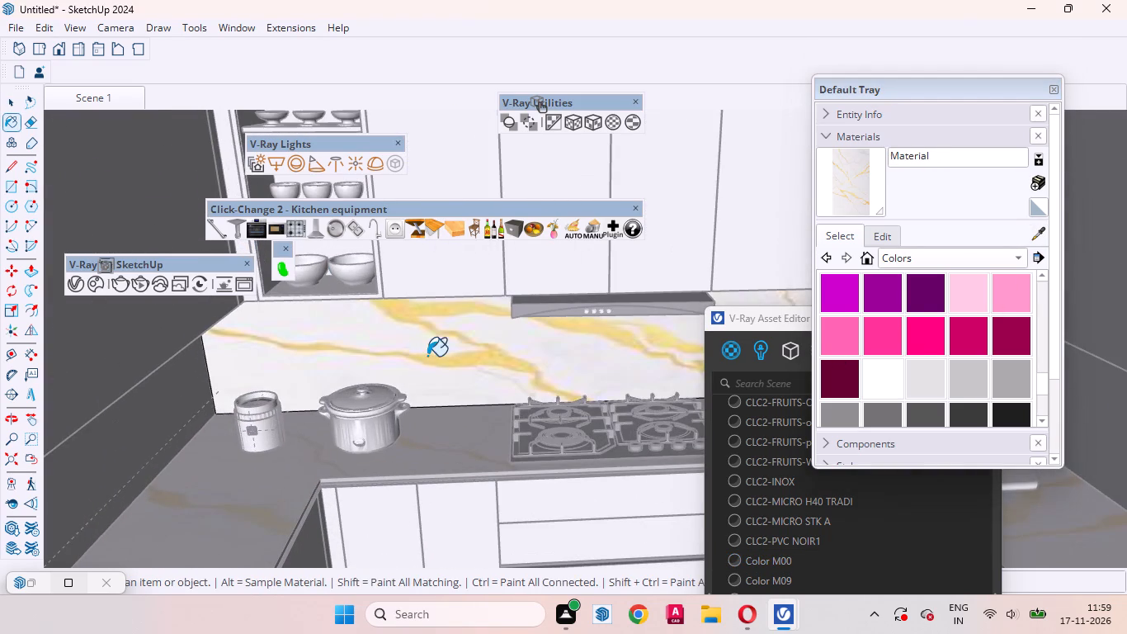
Apply V-Ray cubic texture projection, scaled to fit the bounding box, to the marble backsplash face.
click(592, 123)
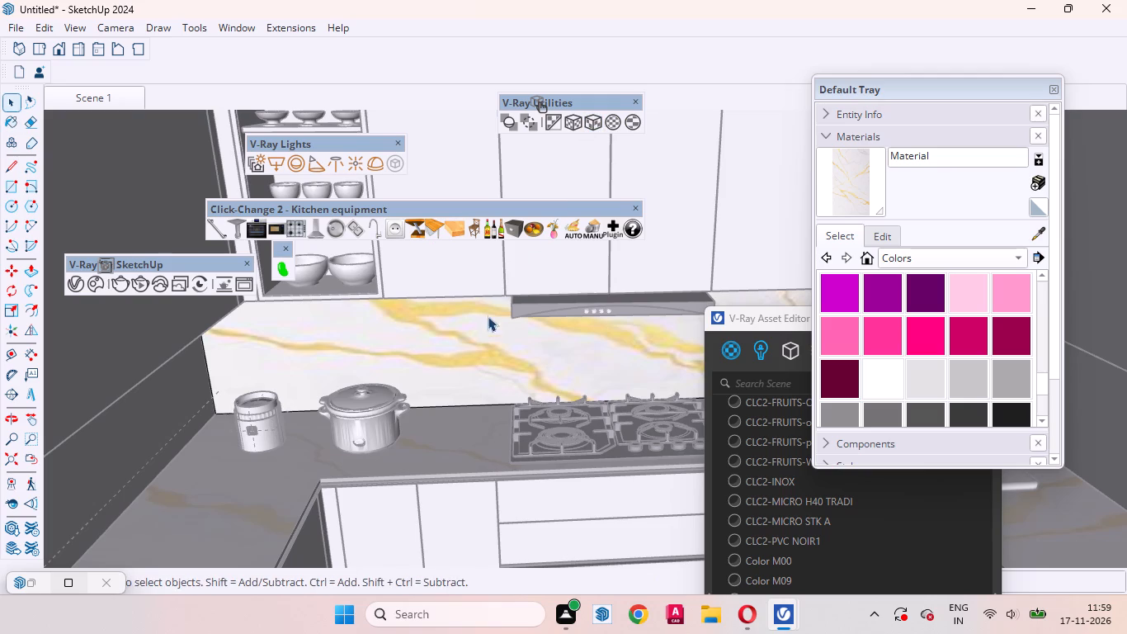
click(472, 345)
click(593, 119)
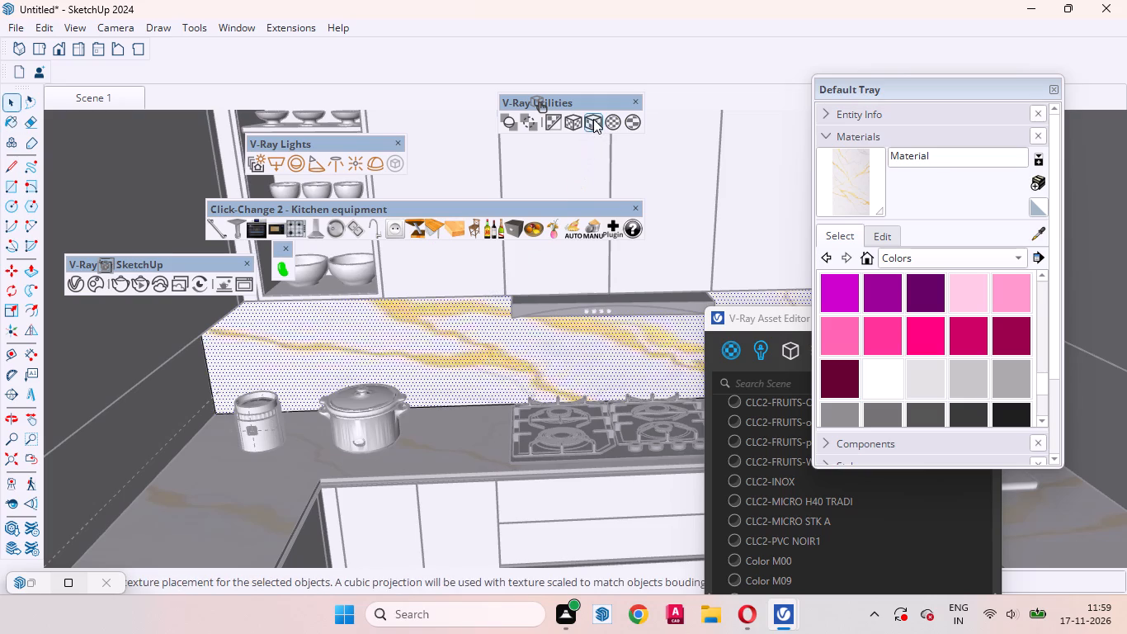
Undo the texture projection that stretched the marble across the back wall.
scroll(442, 389, down, 13)
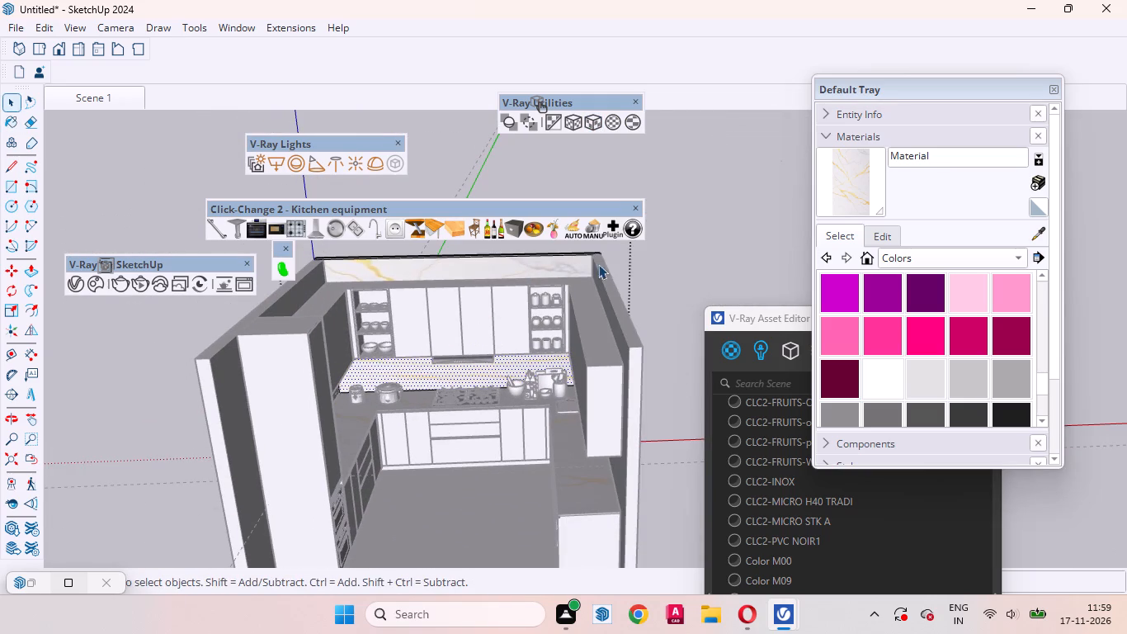
click(645, 267)
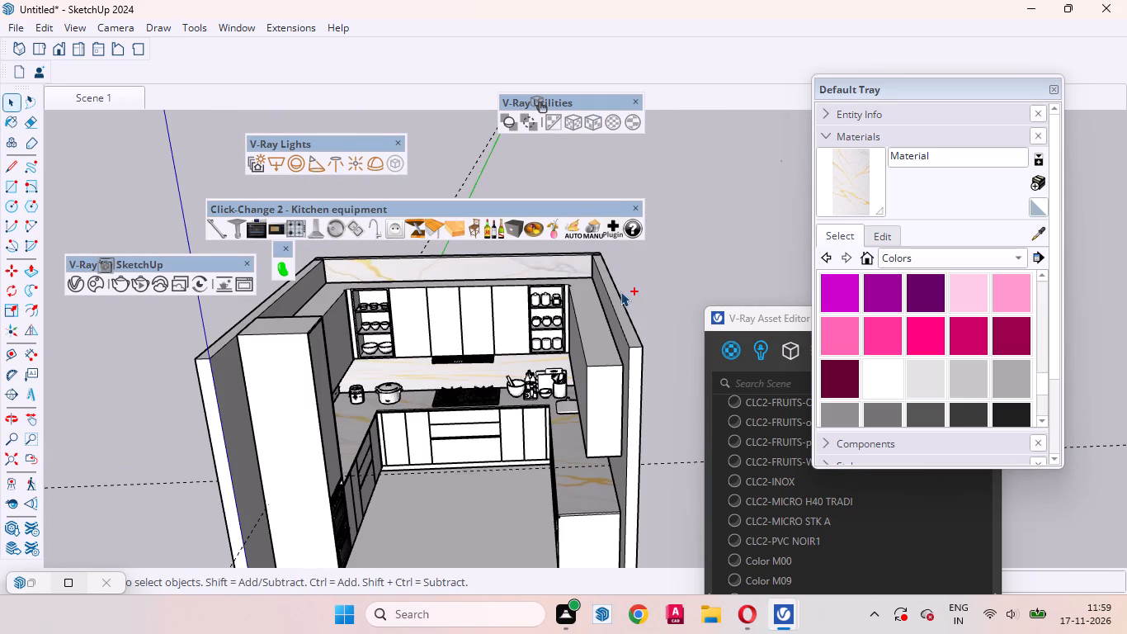
key(ctrl+z)
key(ctrl+z)
key(ctrl+z)
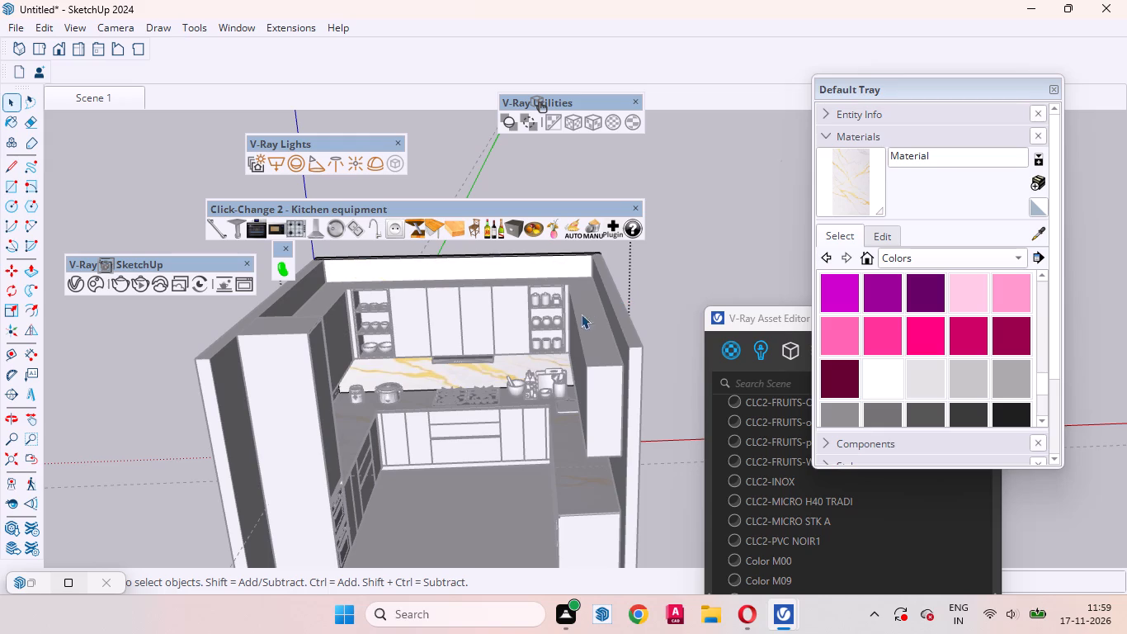
Select only the backsplash face behind the cooktop with its edges, apply V-Ray's bounding-box-fitted cubic projection, and close the wall.
double_click(450, 376)
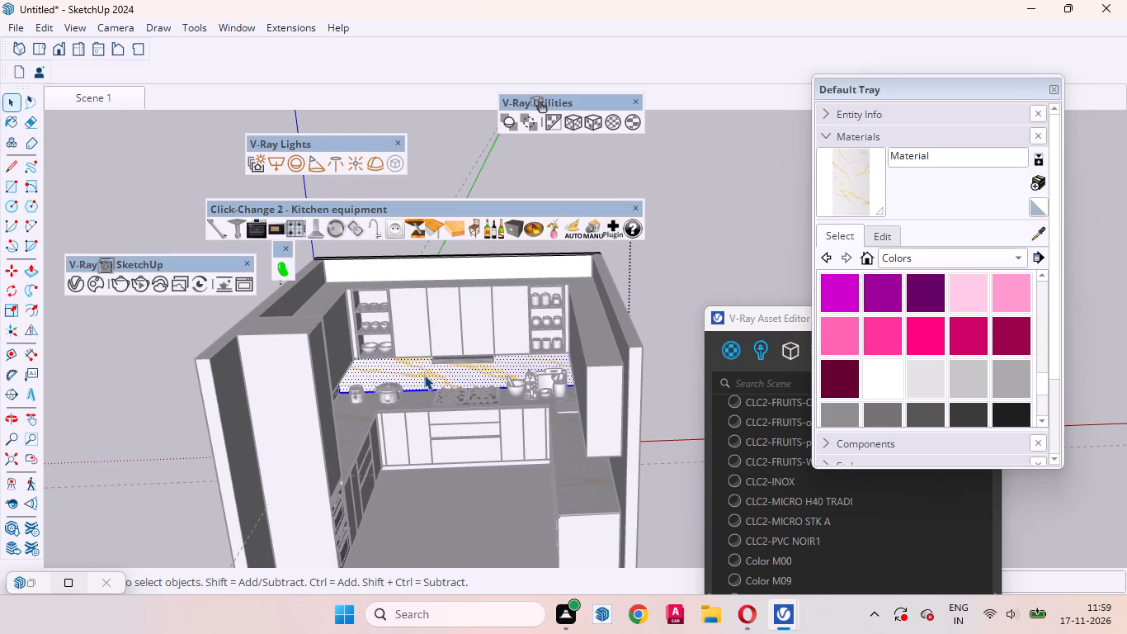
click(586, 121)
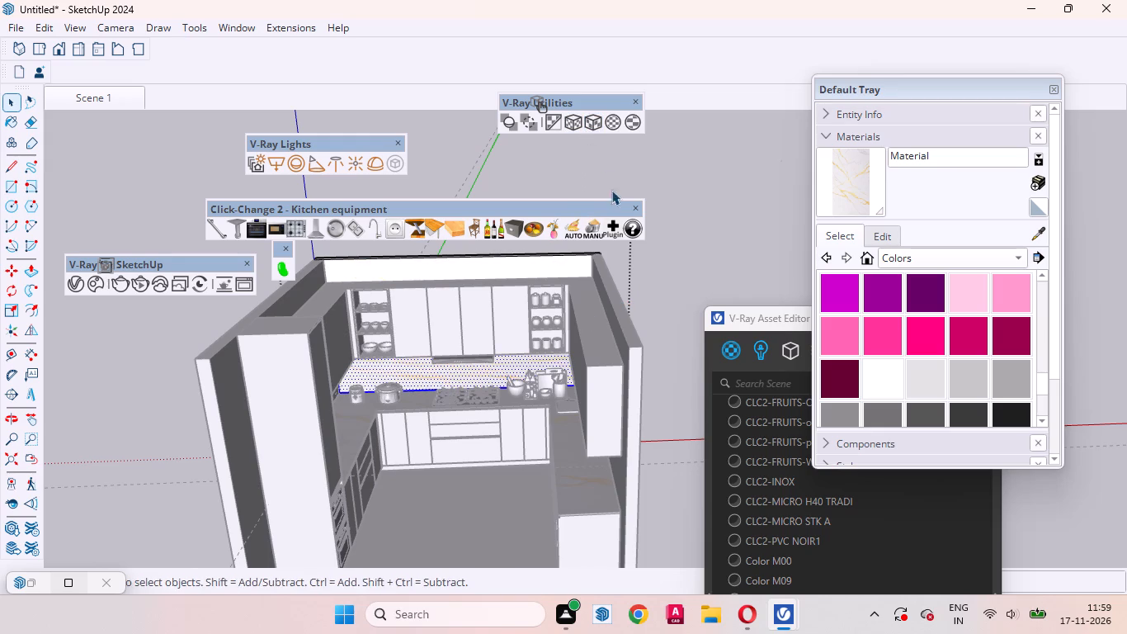
click(677, 240)
Open the side wall next to the tall oven unit for editing and select its inner face above the countertop.
scroll(472, 330, up, 7)
middle_drag(365, 395, 318, 357)
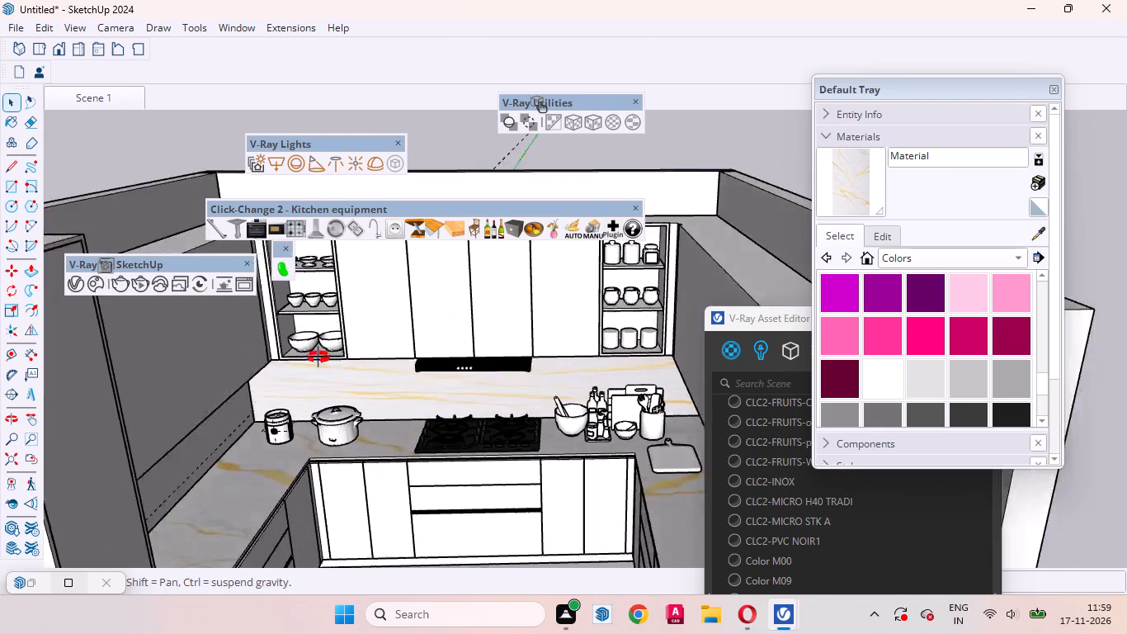
middle_drag(318, 357, 302, 276)
click(215, 392)
scroll(319, 484, down, 3)
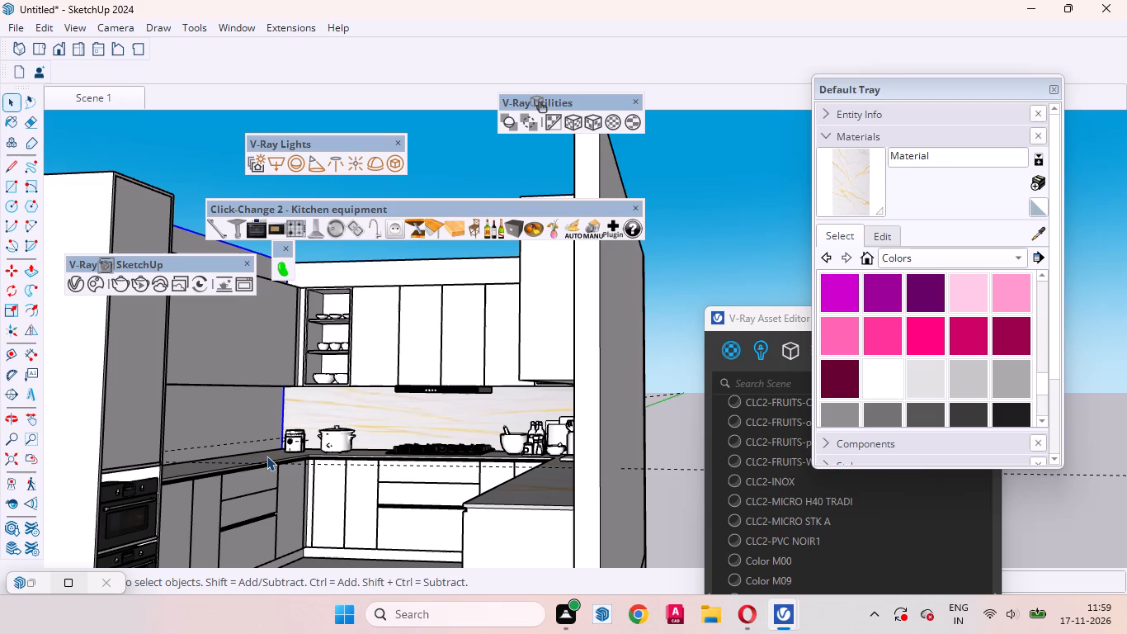
scroll(243, 424, up, 4)
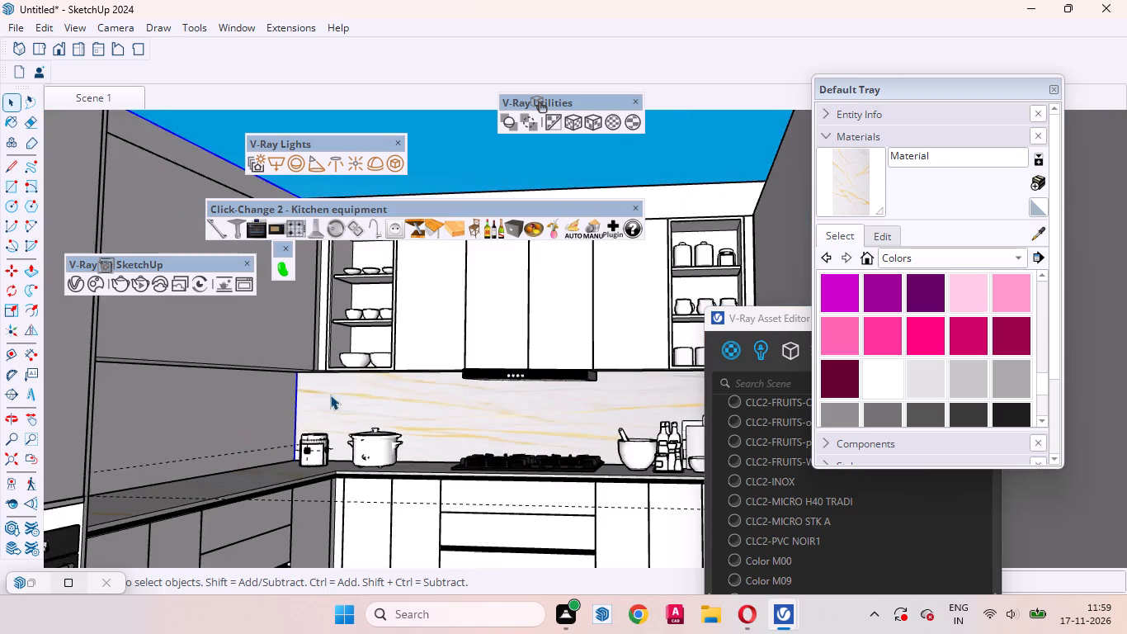
scroll(507, 399, down, 6)
scroll(530, 403, up, 1)
scroll(530, 403, down, 1)
middle_drag(531, 390, 446, 518)
scroll(354, 384, up, 4)
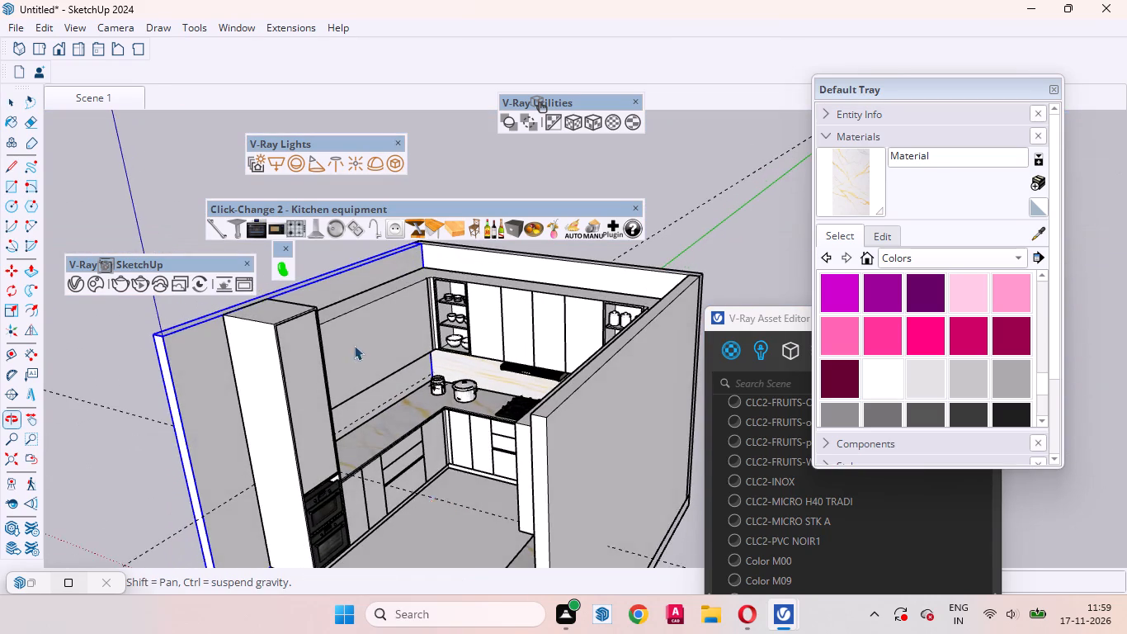
scroll(350, 370, up, 17)
middle_drag(401, 416, 365, 355)
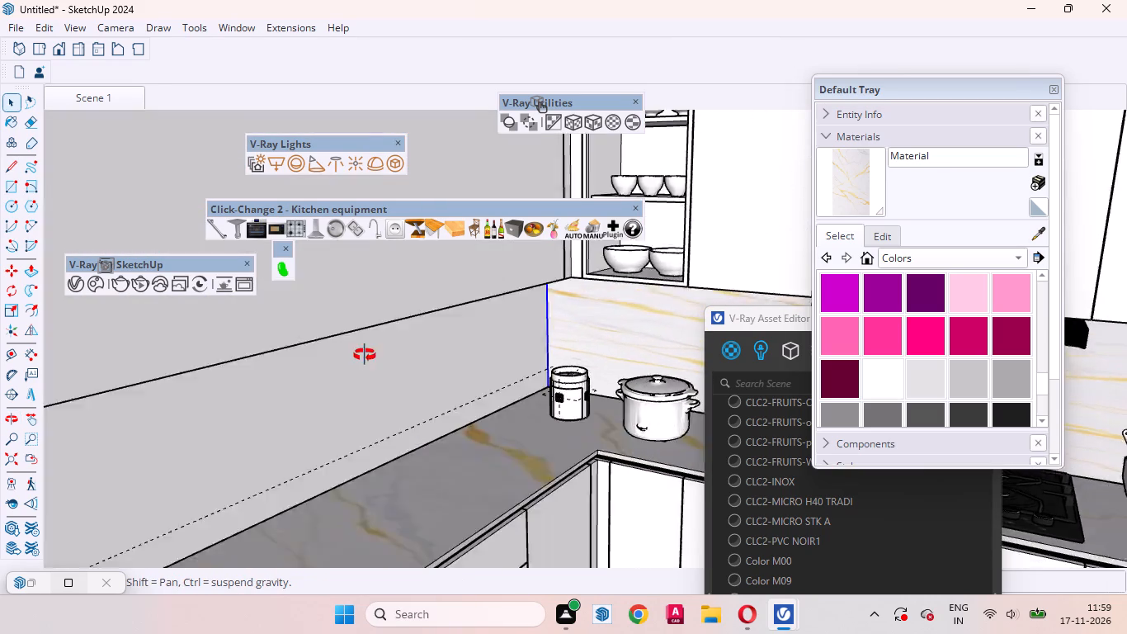
middle_drag(365, 355, 320, 291)
double_click(342, 341)
click(285, 349)
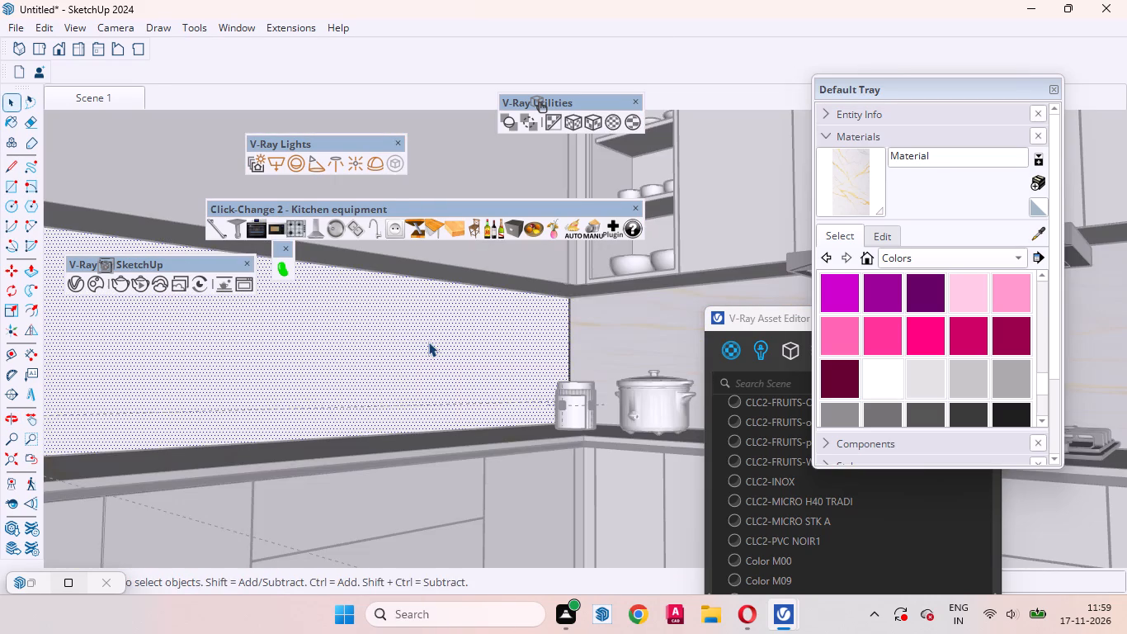
Draw a backsplash rectangle on the oven-side wall from its upper corner at the back wall to the countertop's far corner.
key(r)
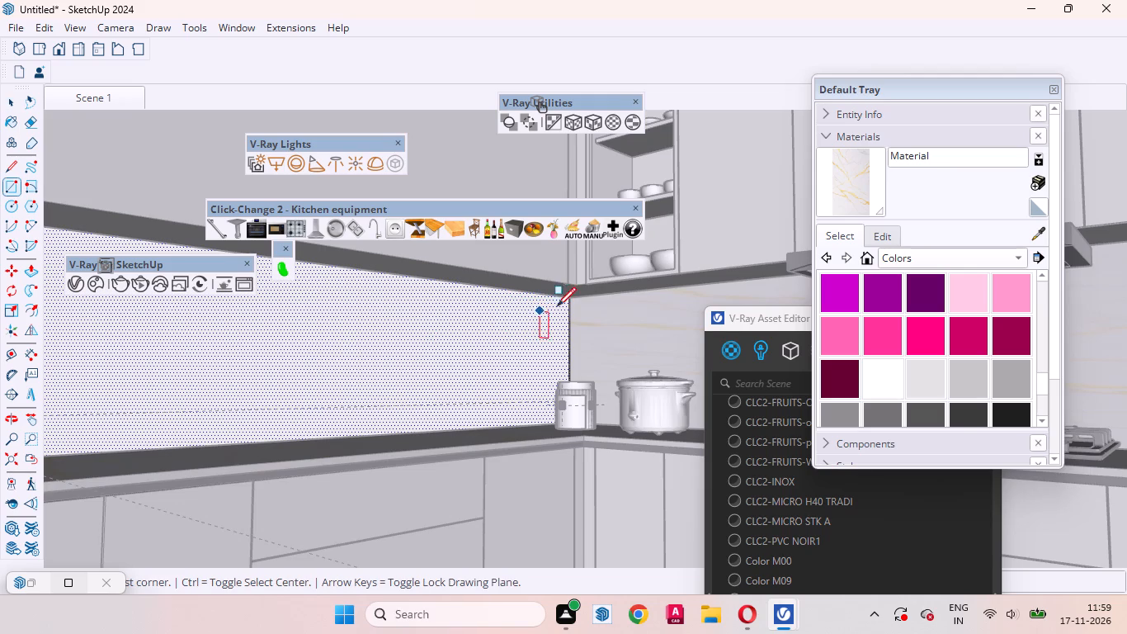
click(571, 298)
middle_drag(436, 384, 314, 466)
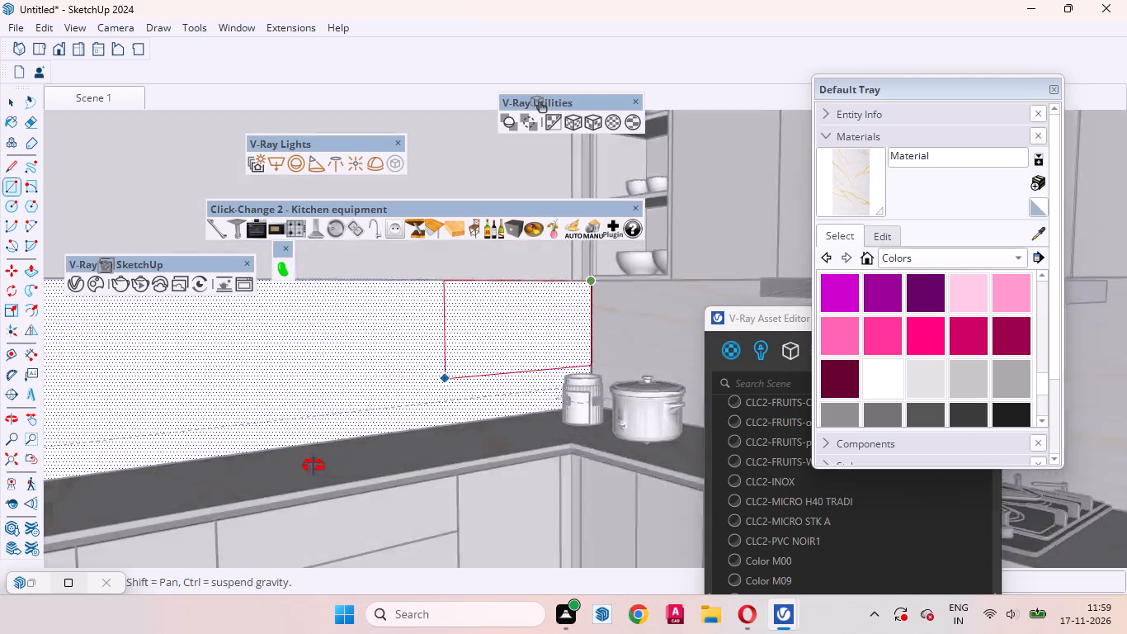
middle_drag(314, 466, 413, 471)
scroll(413, 471, up, 1)
scroll(420, 438, down, 3)
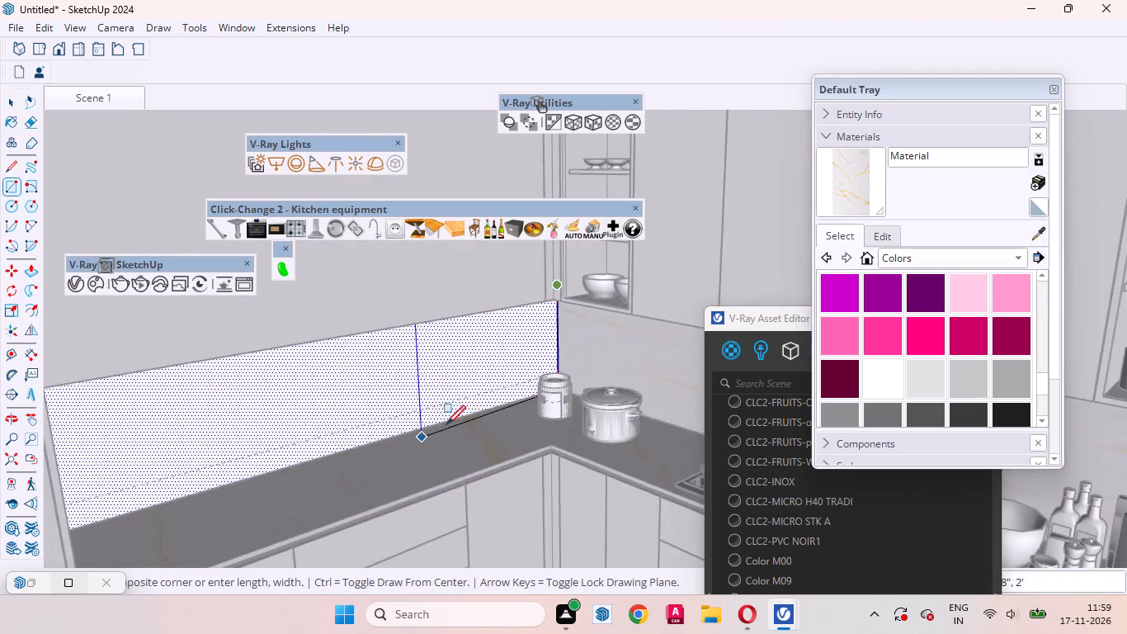
scroll(446, 424, down, 3)
click(26, 456)
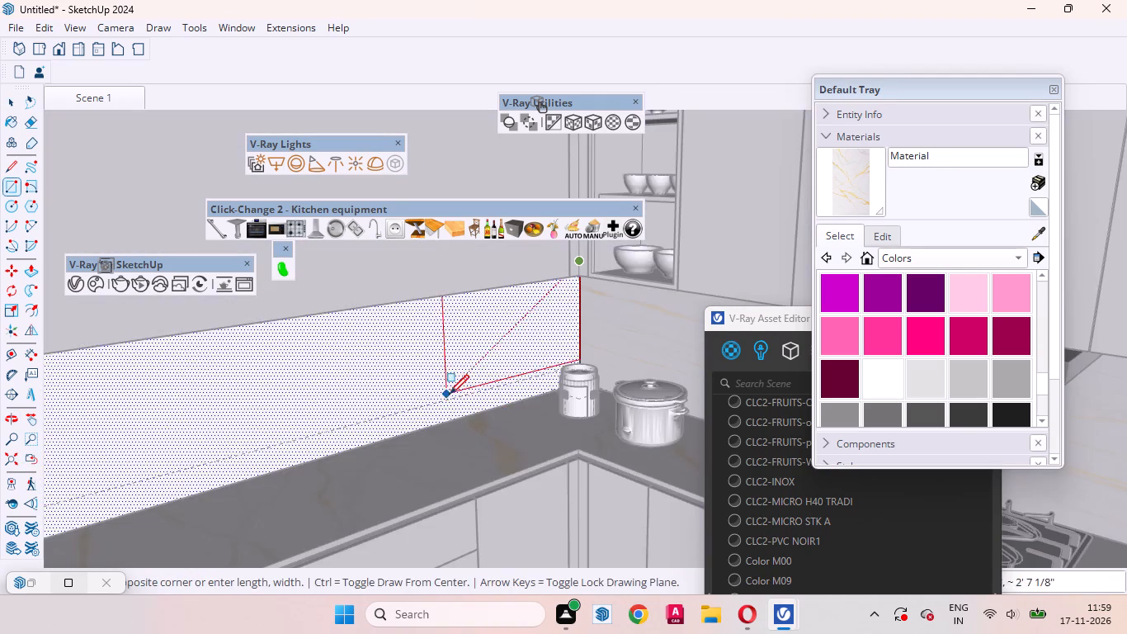
middle_drag(438, 426, 254, 516)
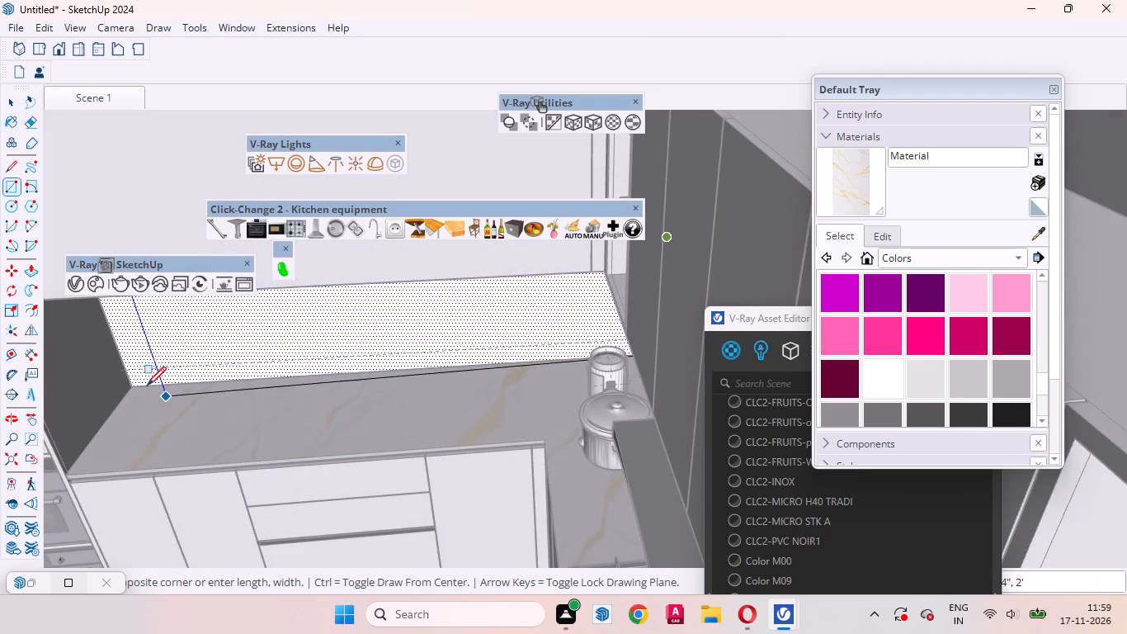
click(129, 380)
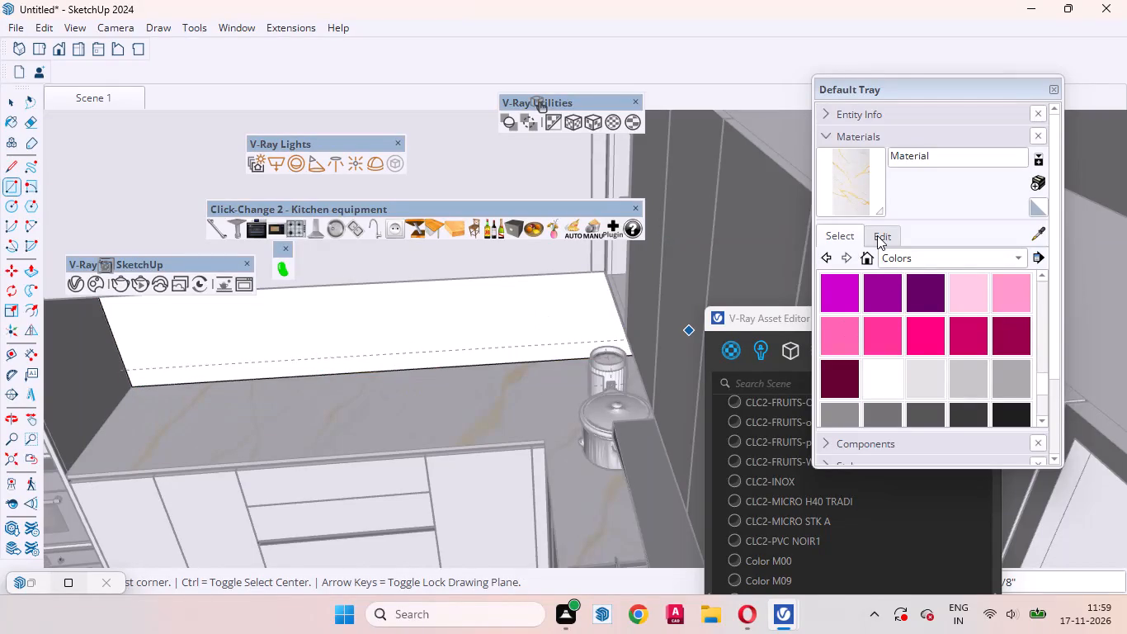
Paint the new backsplash area on the oven-side wall with the gold-veined marble material.
click(854, 194)
click(513, 308)
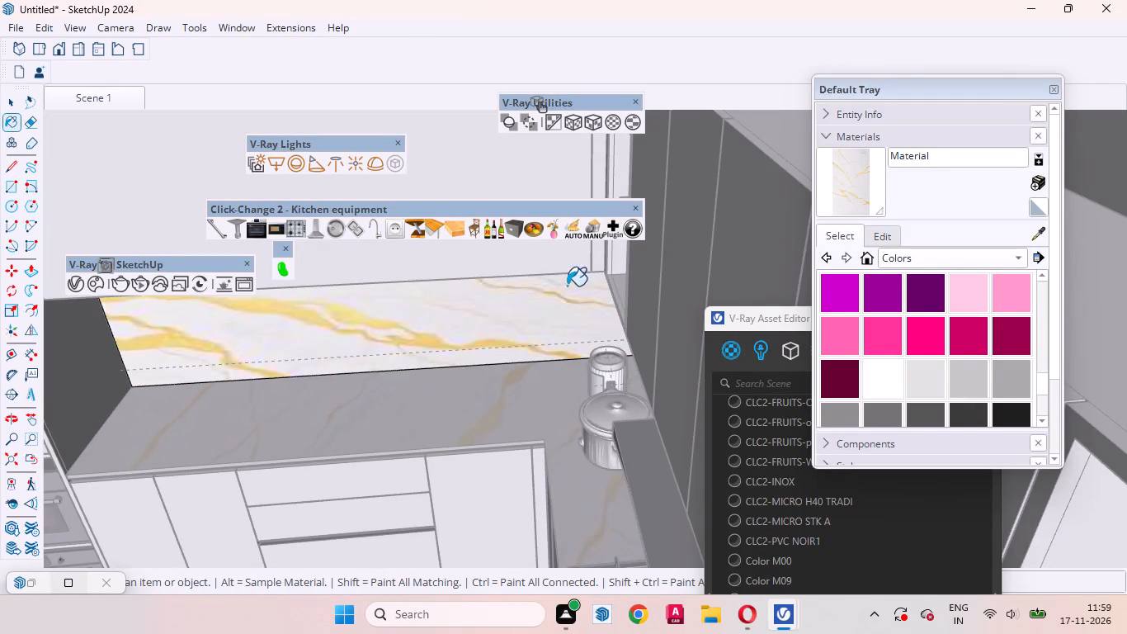
Apply V-Ray cubic texture projection, scaled to fit the bounding box, to the oven-side backsplash face and close the wall.
key(space)
click(463, 326)
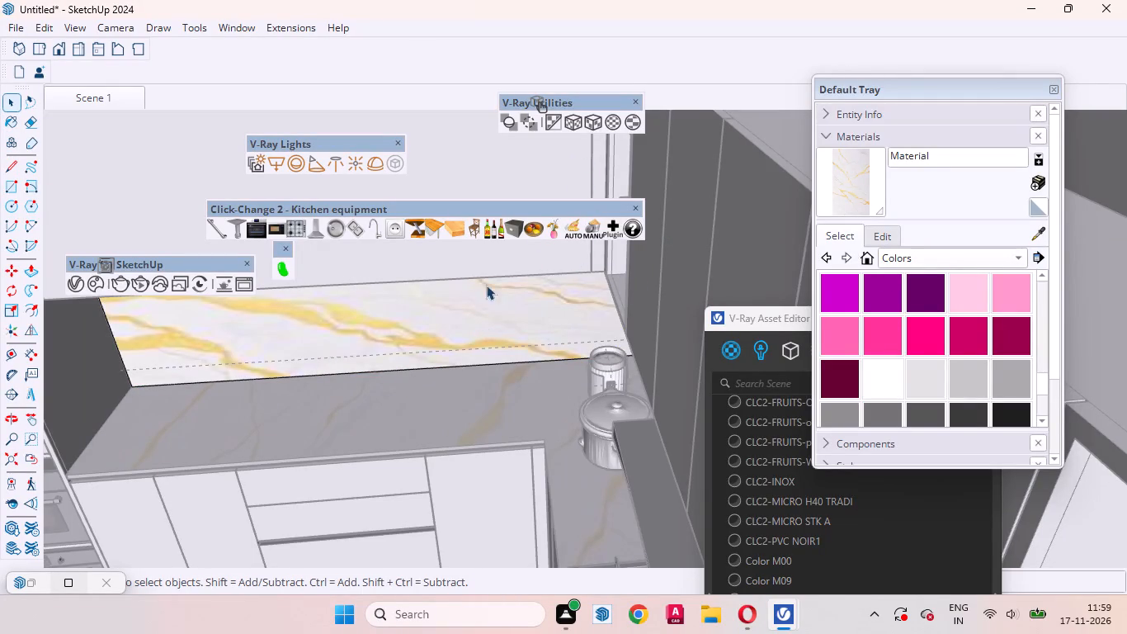
click(588, 124)
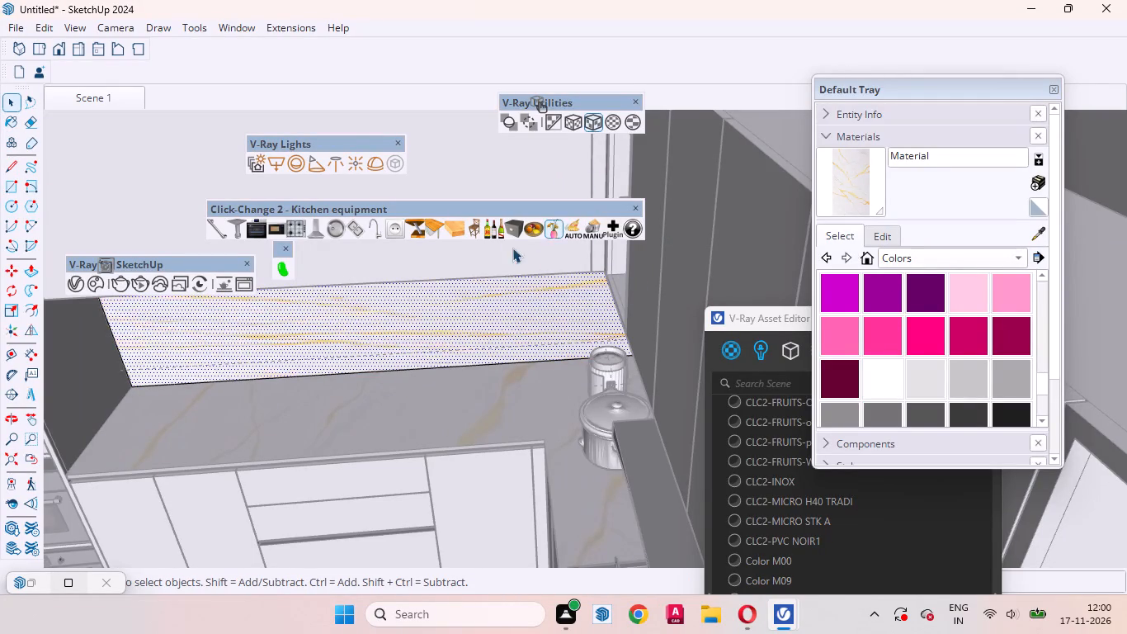
scroll(465, 419, down, 7)
scroll(415, 463, down, 4)
middle_drag(371, 485, 644, 476)
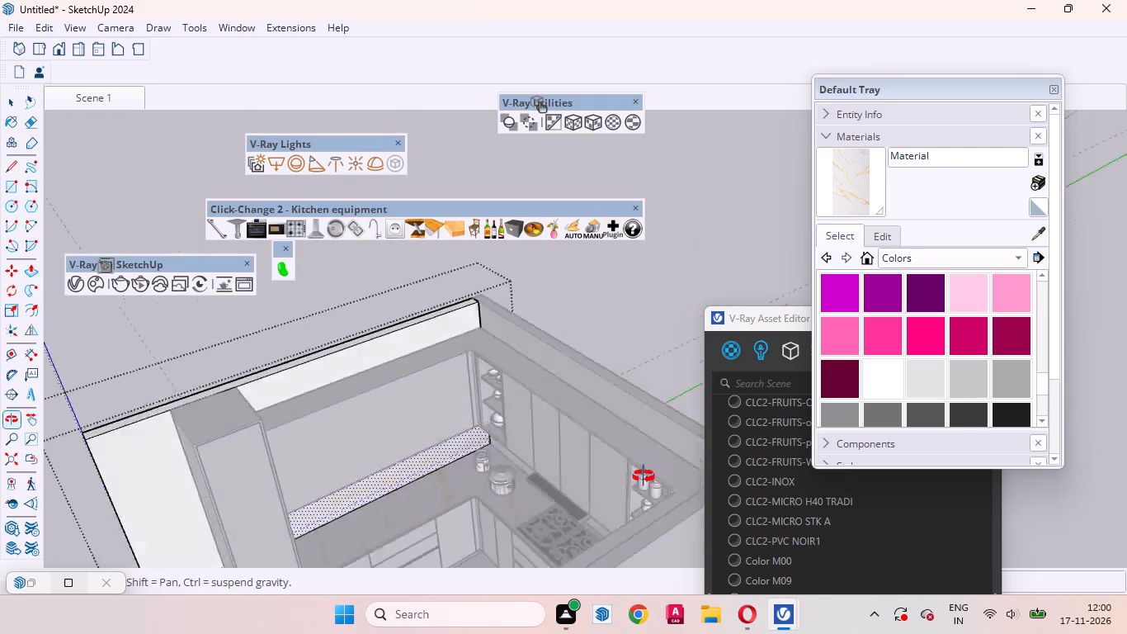
middle_drag(644, 476, 691, 429)
click(631, 268)
Open the opposite side wall, behind the counter with wicker basket drawers, for editing and select all its connected faces.
scroll(344, 442, down, 8)
middle_drag(297, 531, 298, 531)
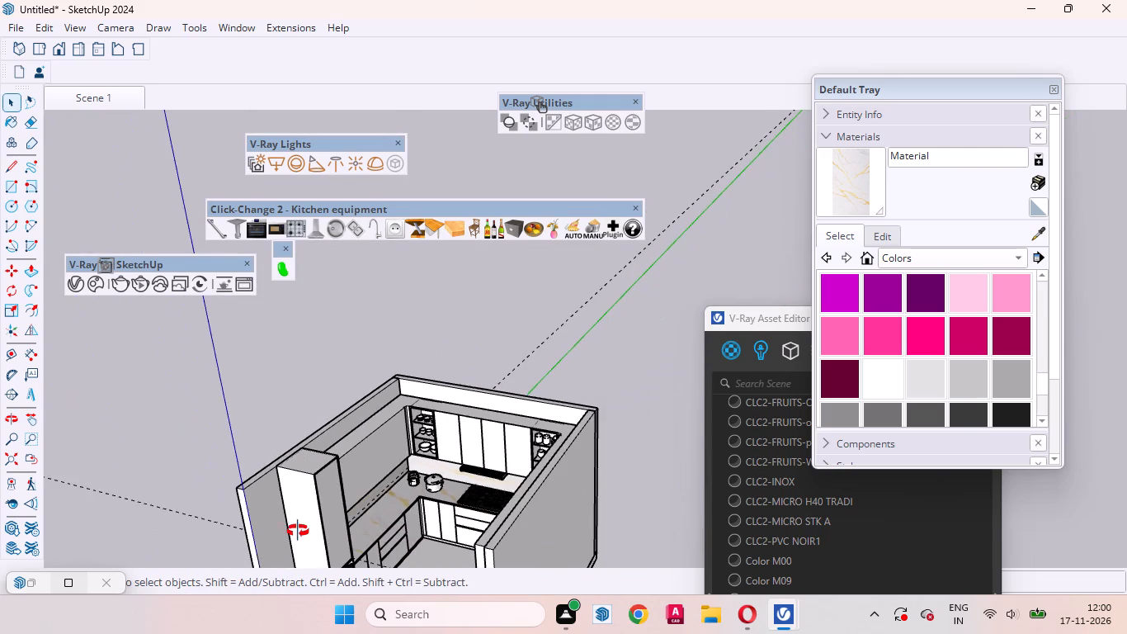
middle_drag(298, 531, 541, 422)
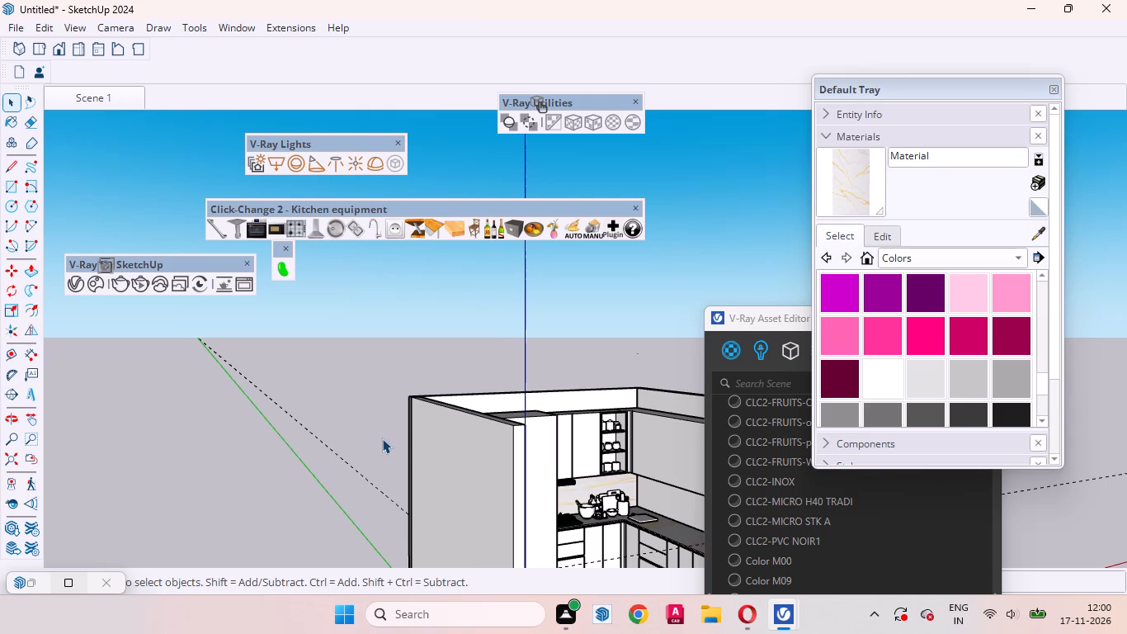
scroll(359, 425, down, 6)
middle_drag(449, 456, 562, 483)
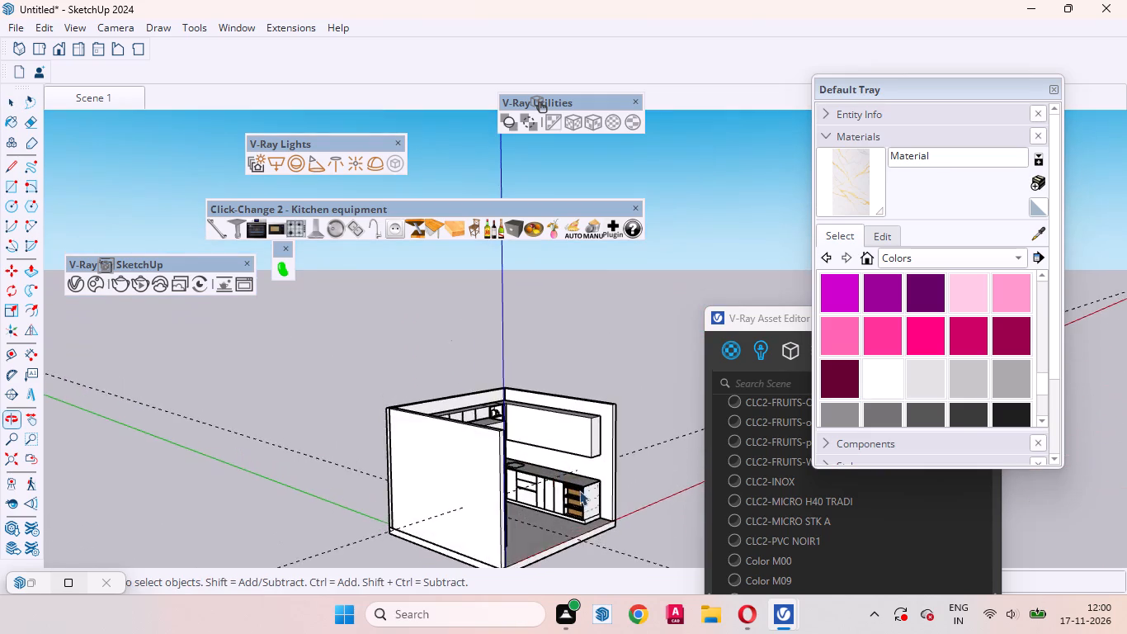
scroll(579, 494, up, 16)
click(532, 417)
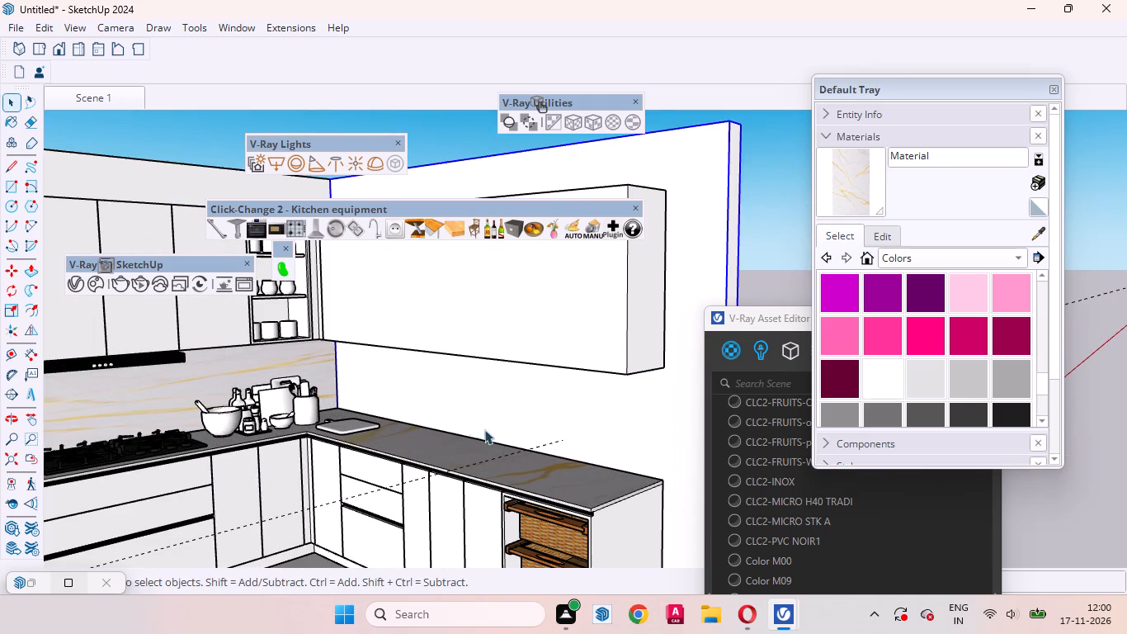
scroll(309, 476, down, 4)
middle_drag(456, 533, 561, 489)
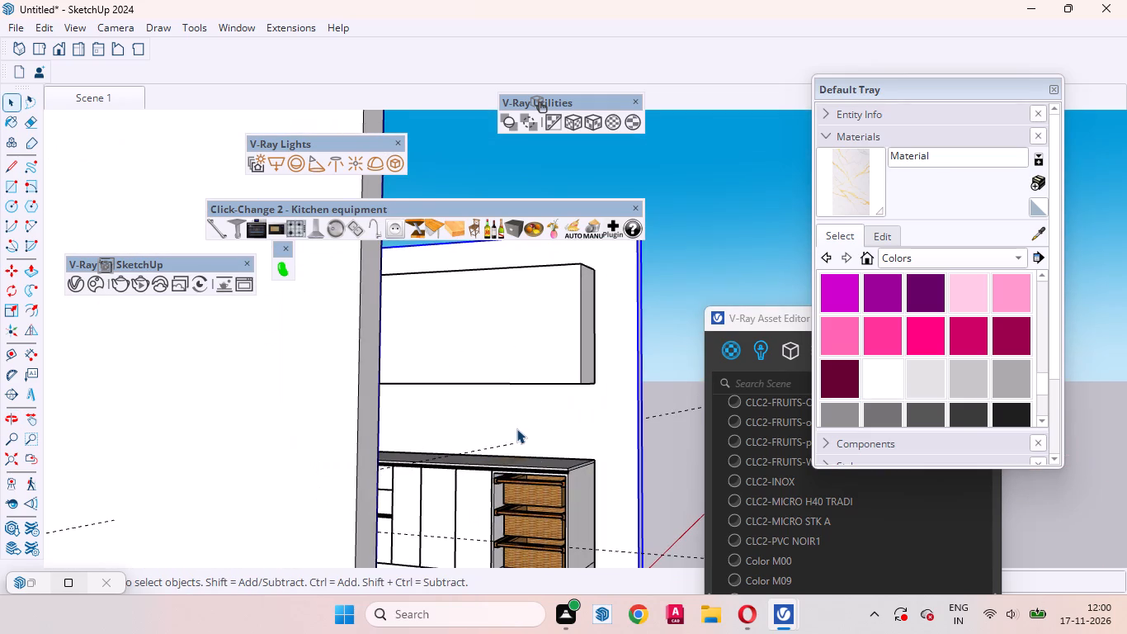
triple_click(516, 428)
scroll(589, 411, up, 6)
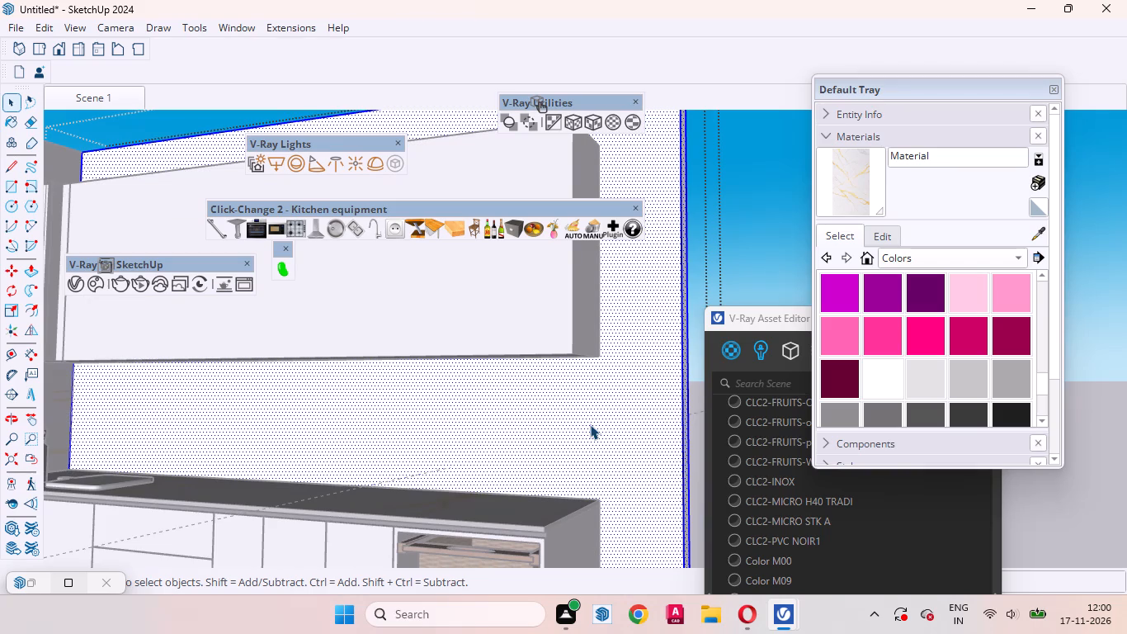
Draw a backsplash rectangle on this side wall from the countertop's back corner to the wall cabinet's lower outer corner.
key(r)
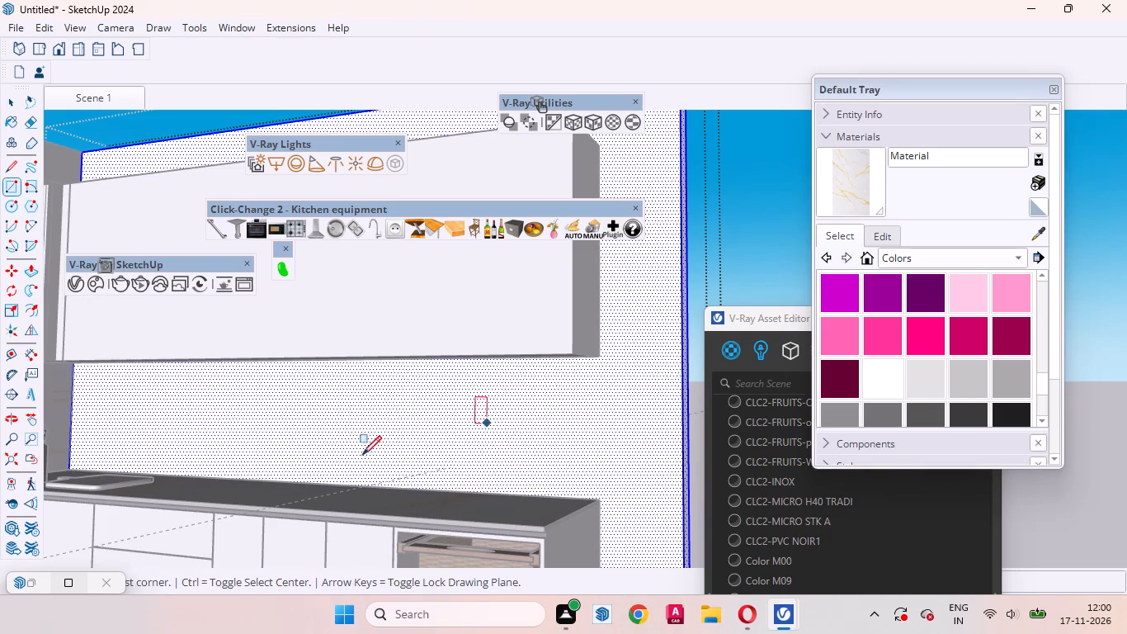
click(66, 469)
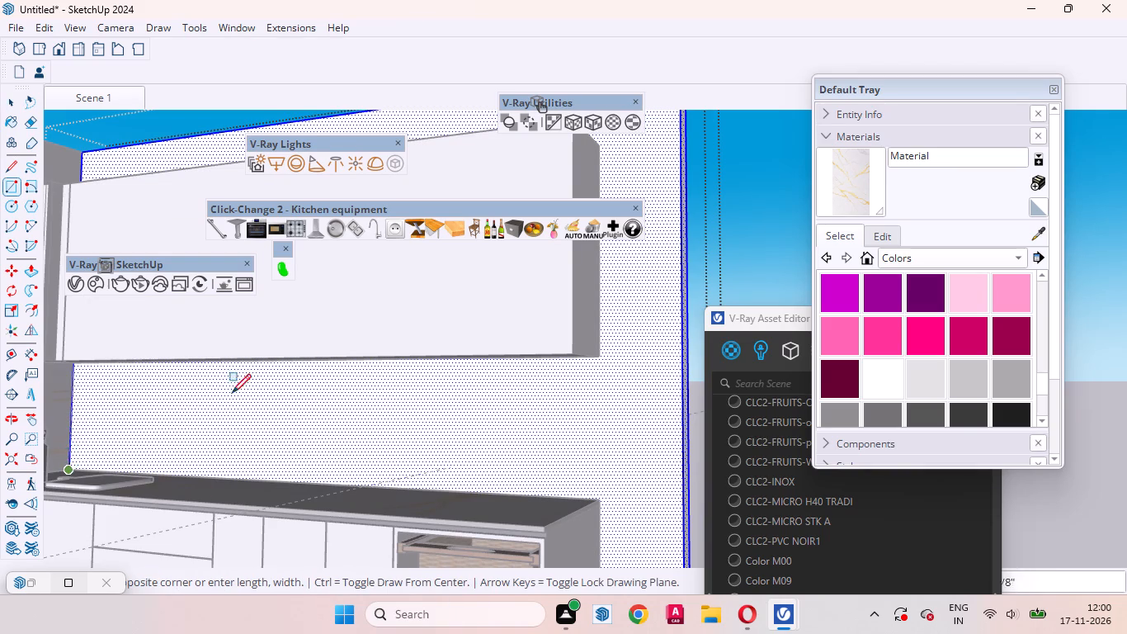
click(604, 359)
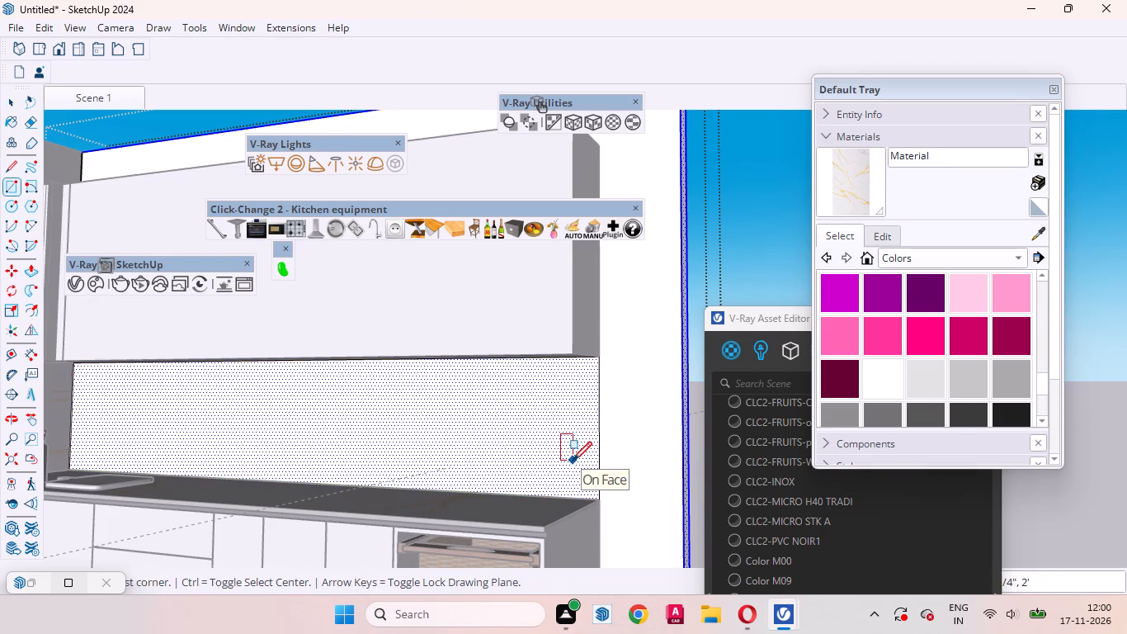
key(space)
Paint the backsplash area above the basket-drawer counter with the gold-veined marble material.
click(863, 197)
click(532, 411)
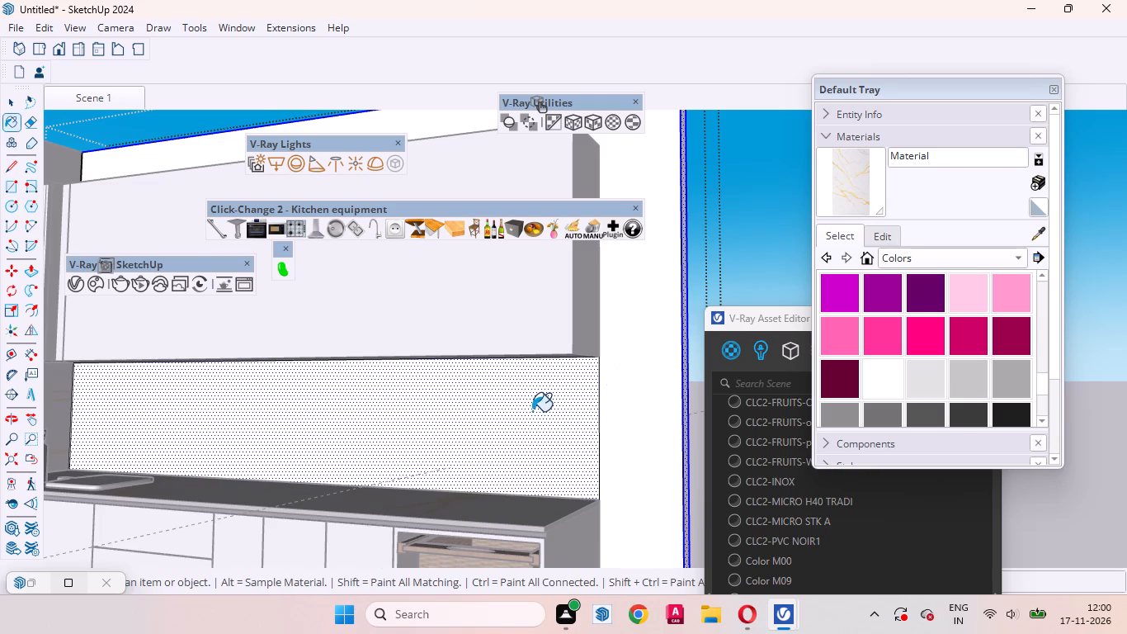
Apply V-Ray cubic texture projection, scaled to fit the bounding box, to the selected marble faces and close the wall.
click(590, 121)
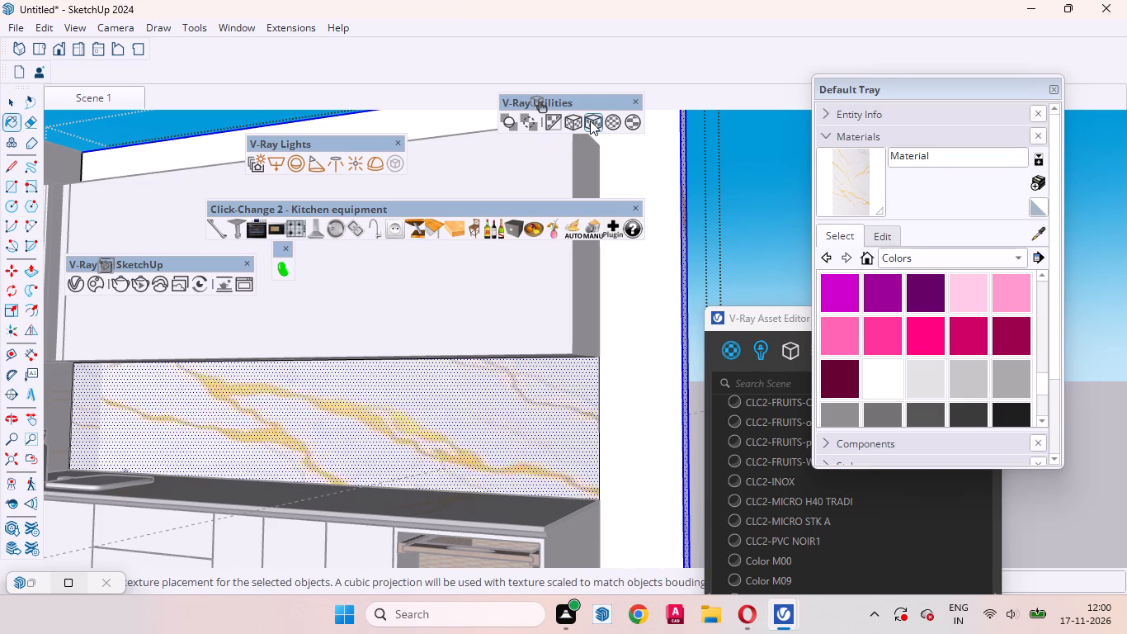
scroll(477, 442, down, 3)
middle_drag(575, 454, 351, 565)
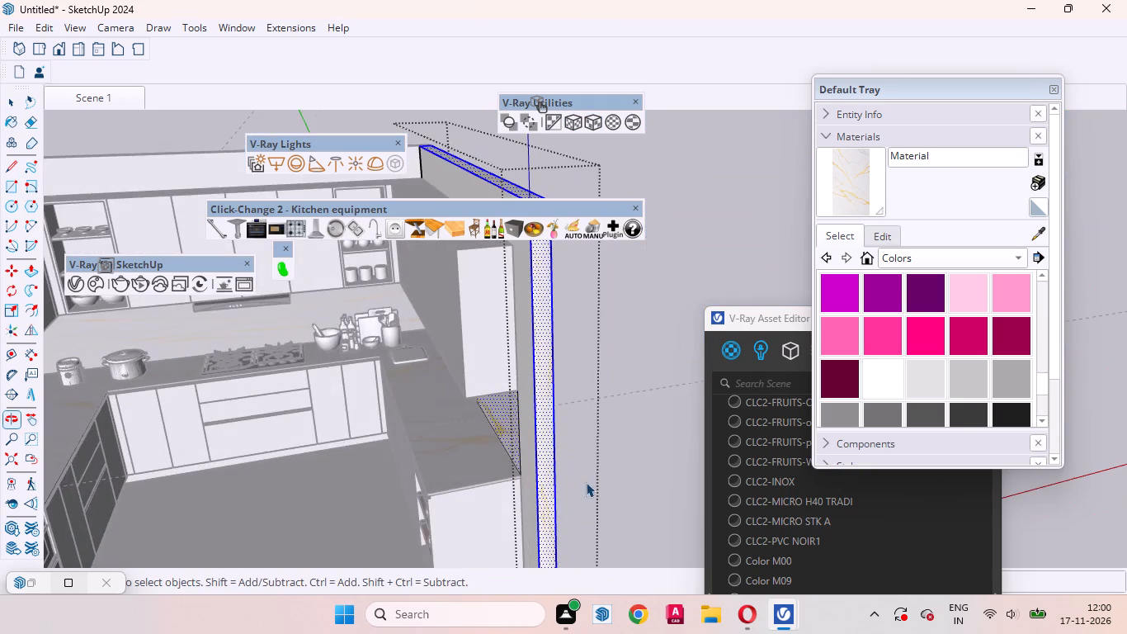
double_click(661, 356)
Paint the front end and top faces of the side wall behind the basket-drawer counter with white Color M00 and close the wall.
scroll(574, 500, down, 4)
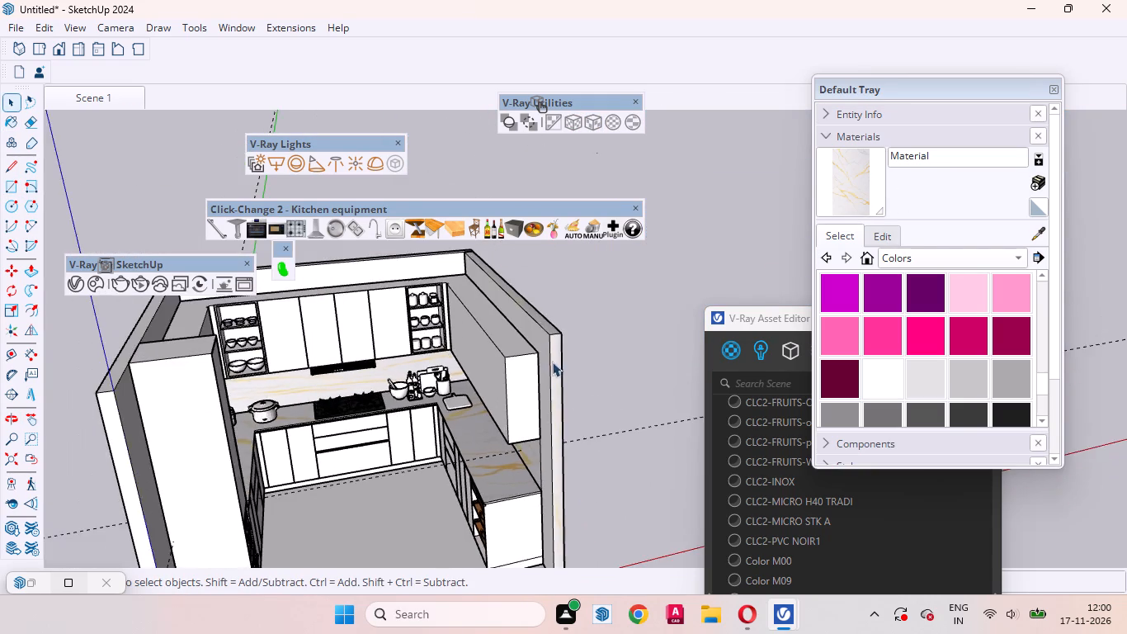
scroll(552, 362, up, 15)
click(563, 377)
double_click(560, 376)
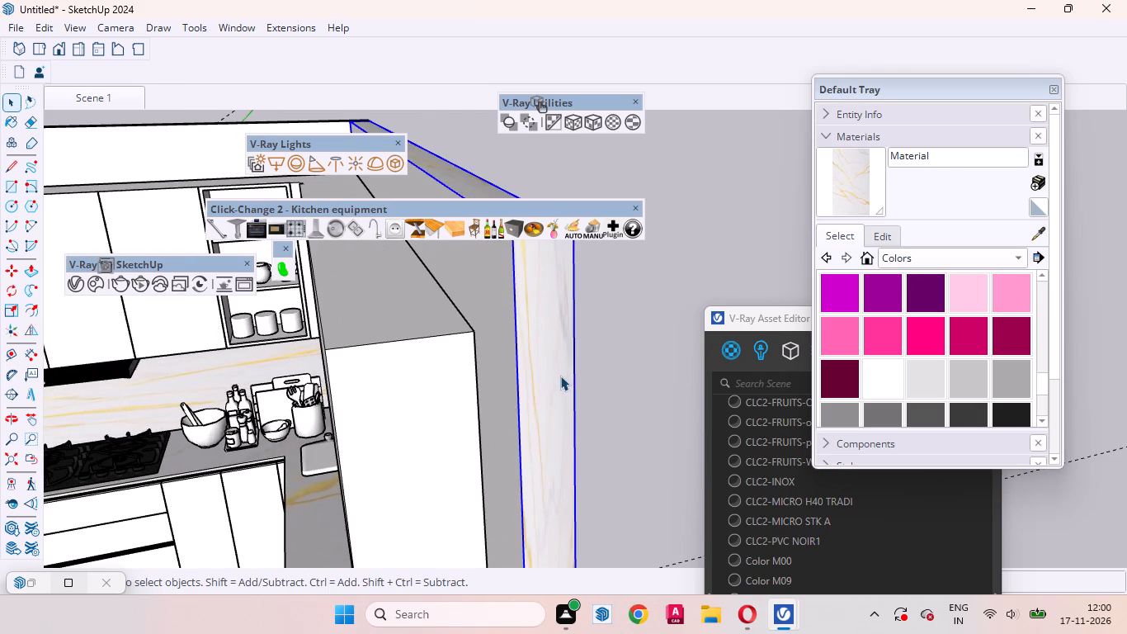
click(558, 354)
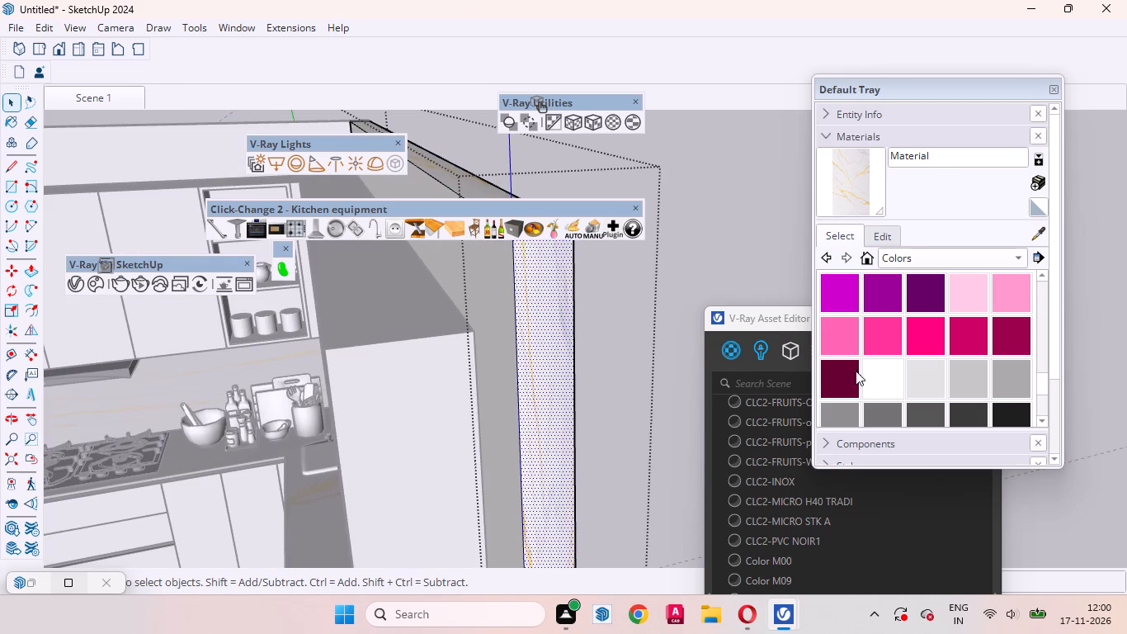
click(884, 375)
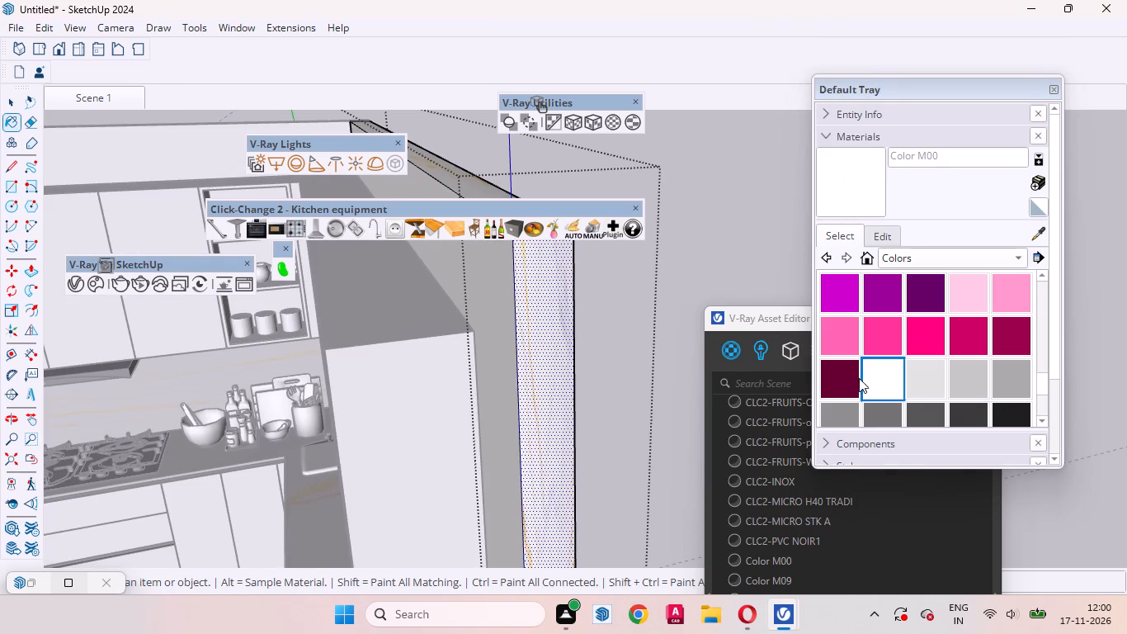
click(545, 361)
scroll(591, 513, down, 5)
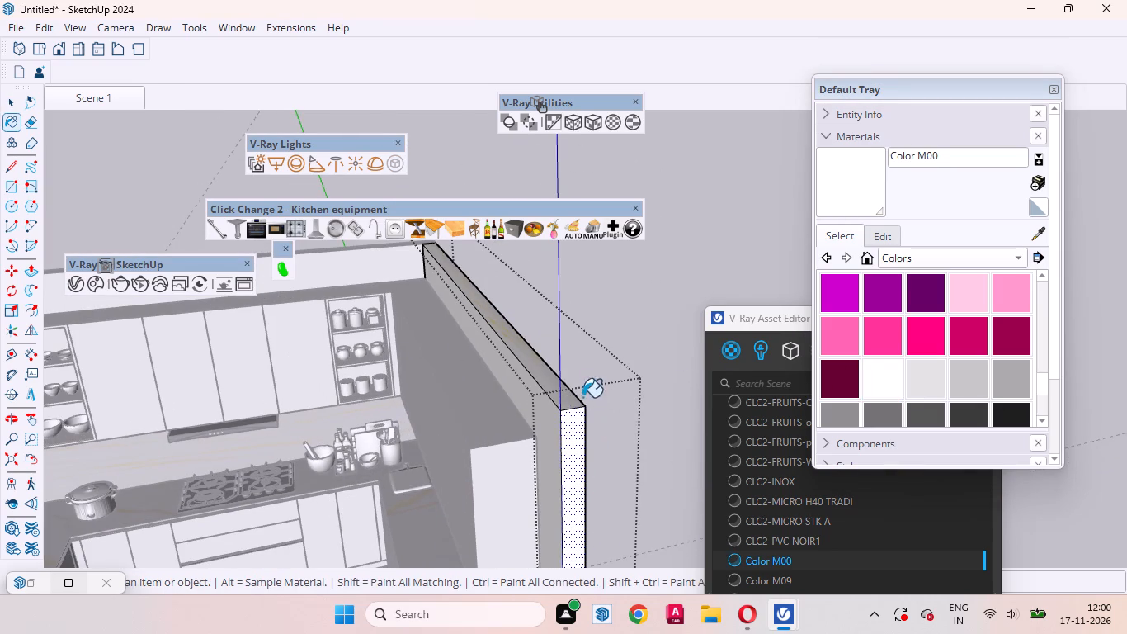
click(569, 404)
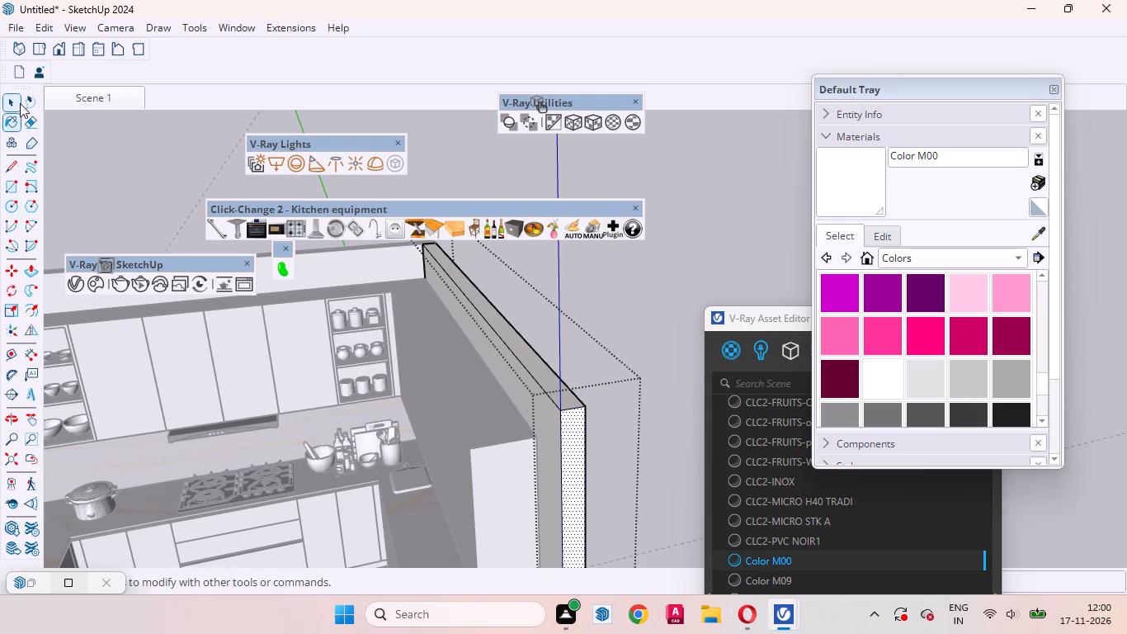
click(20, 103)
double_click(695, 288)
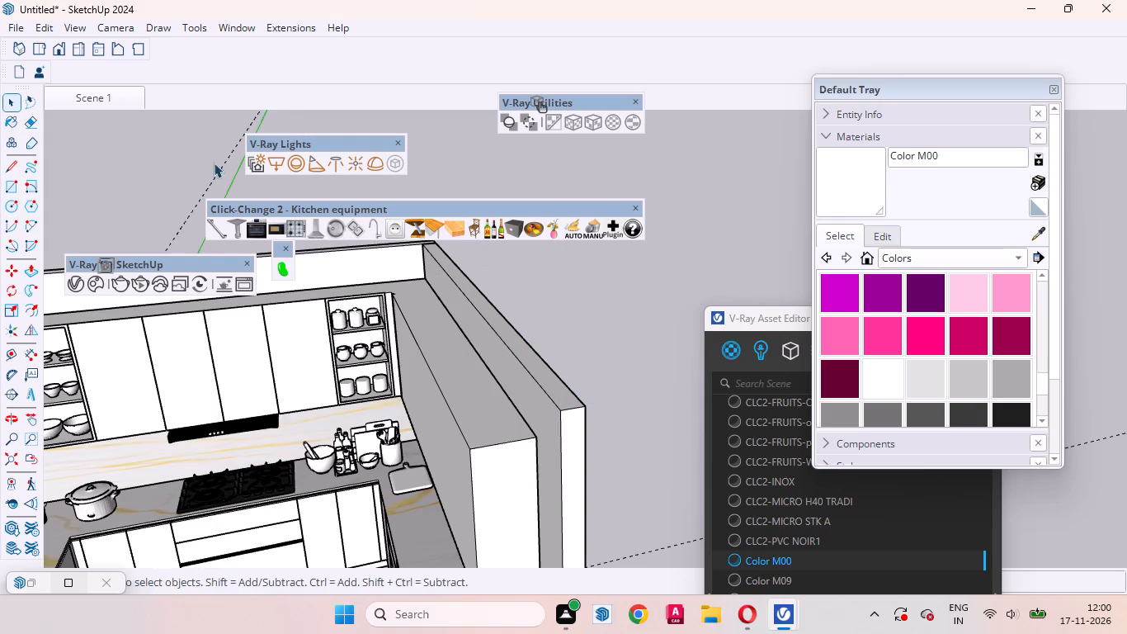
Return to the saved Scene 1 view of the kitchen.
click(118, 102)
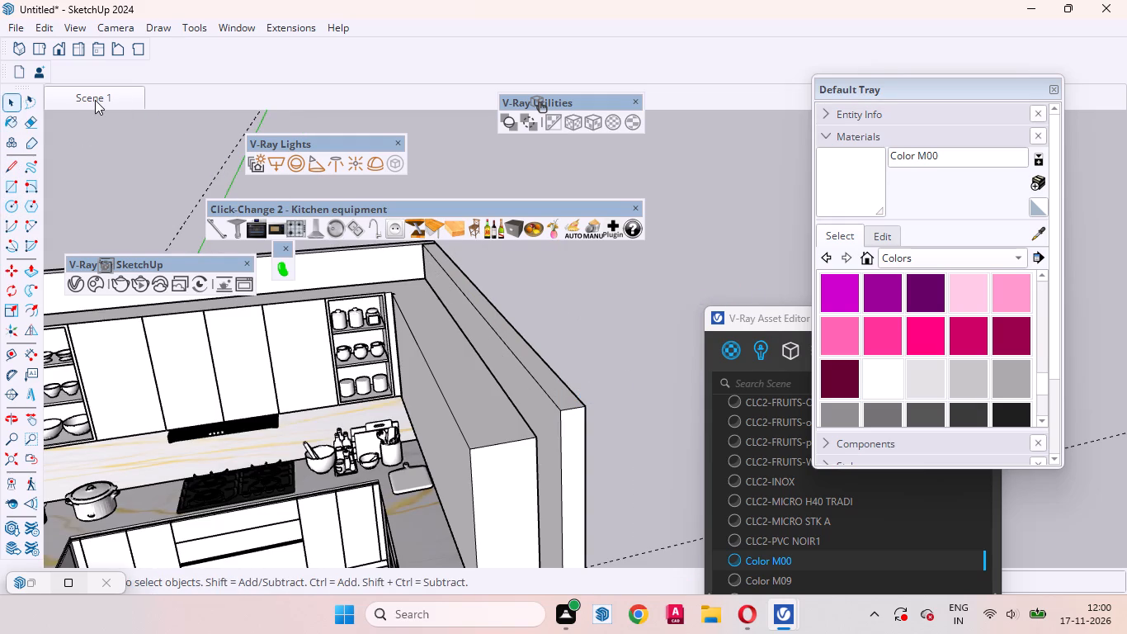
click(95, 100)
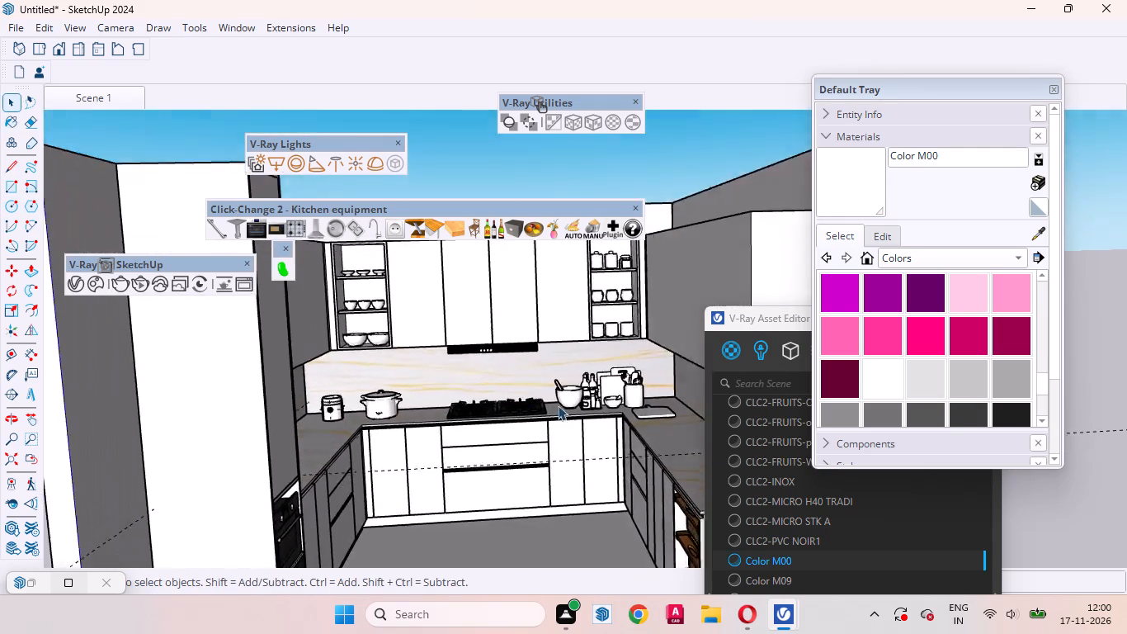
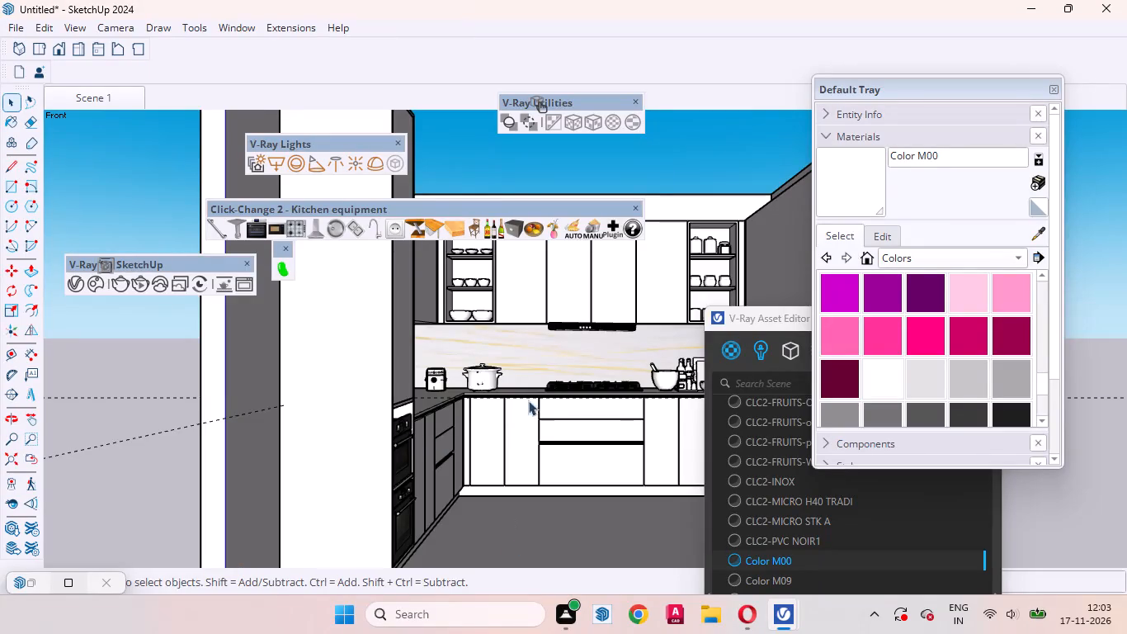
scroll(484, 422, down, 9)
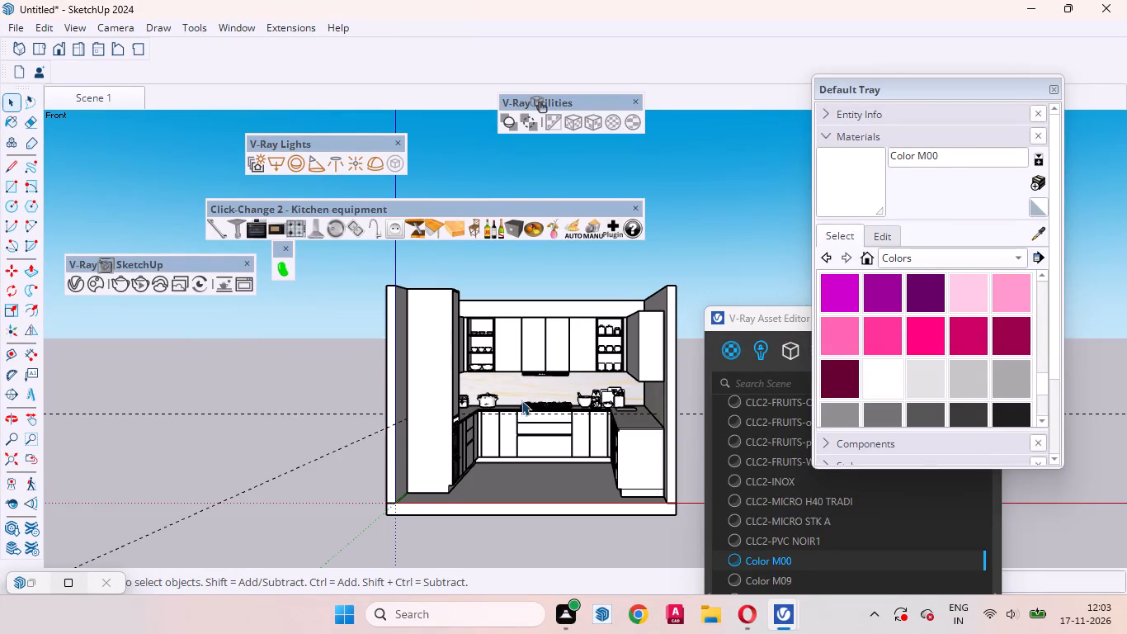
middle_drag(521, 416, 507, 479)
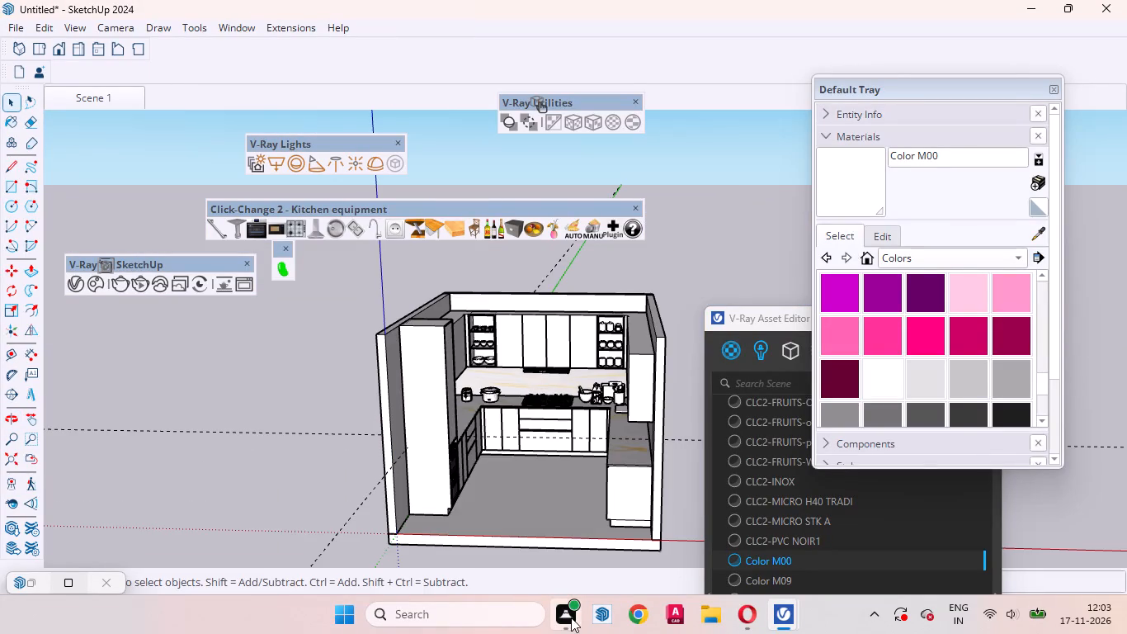
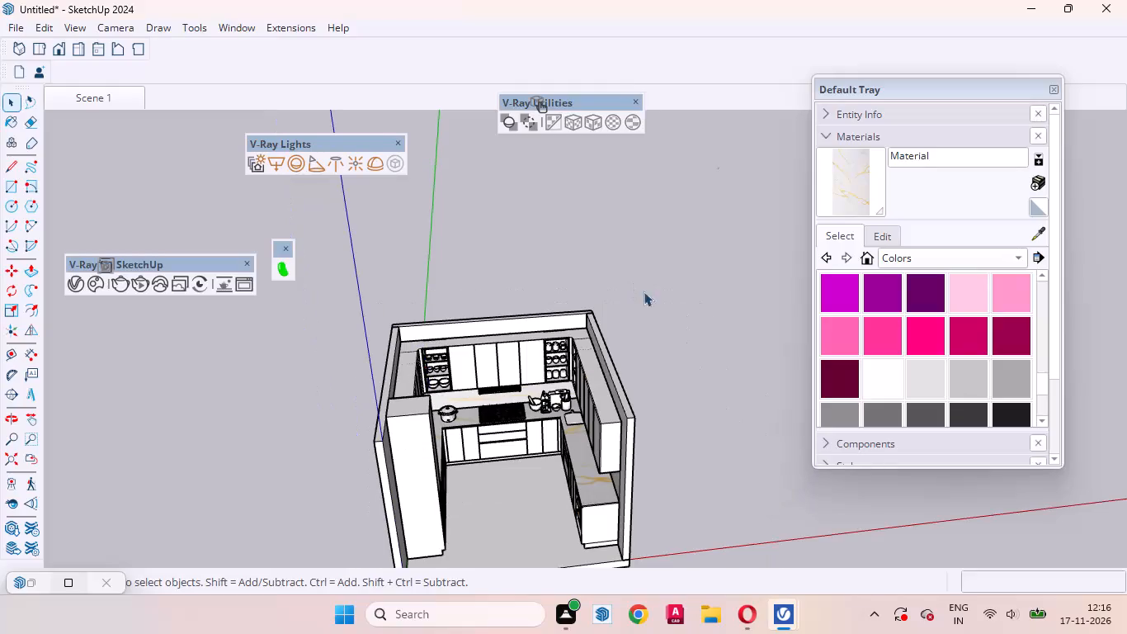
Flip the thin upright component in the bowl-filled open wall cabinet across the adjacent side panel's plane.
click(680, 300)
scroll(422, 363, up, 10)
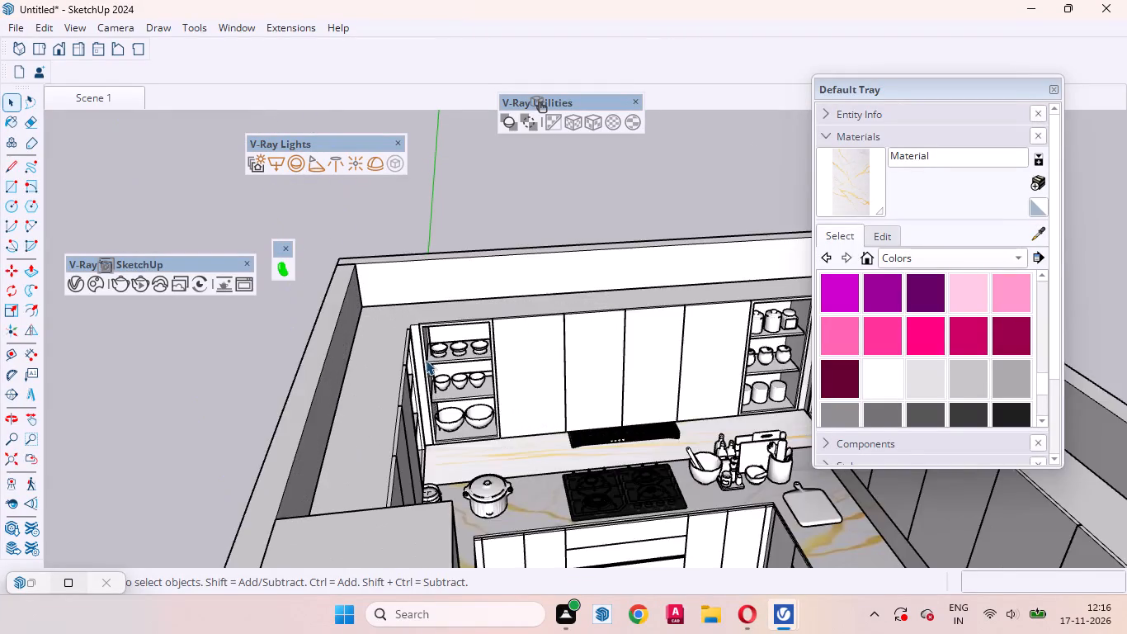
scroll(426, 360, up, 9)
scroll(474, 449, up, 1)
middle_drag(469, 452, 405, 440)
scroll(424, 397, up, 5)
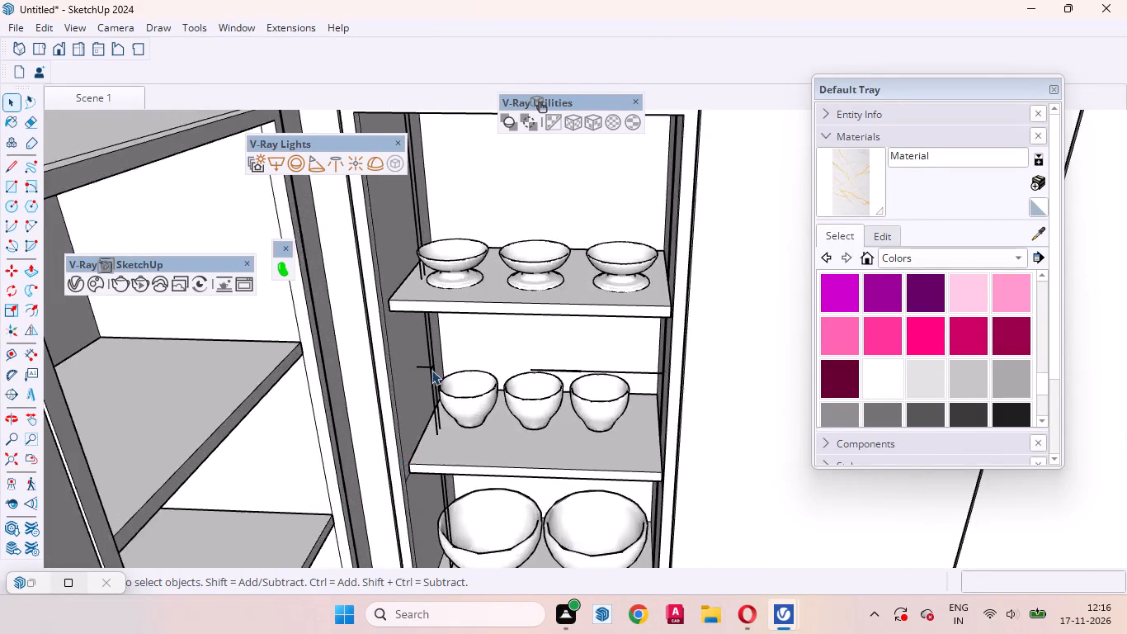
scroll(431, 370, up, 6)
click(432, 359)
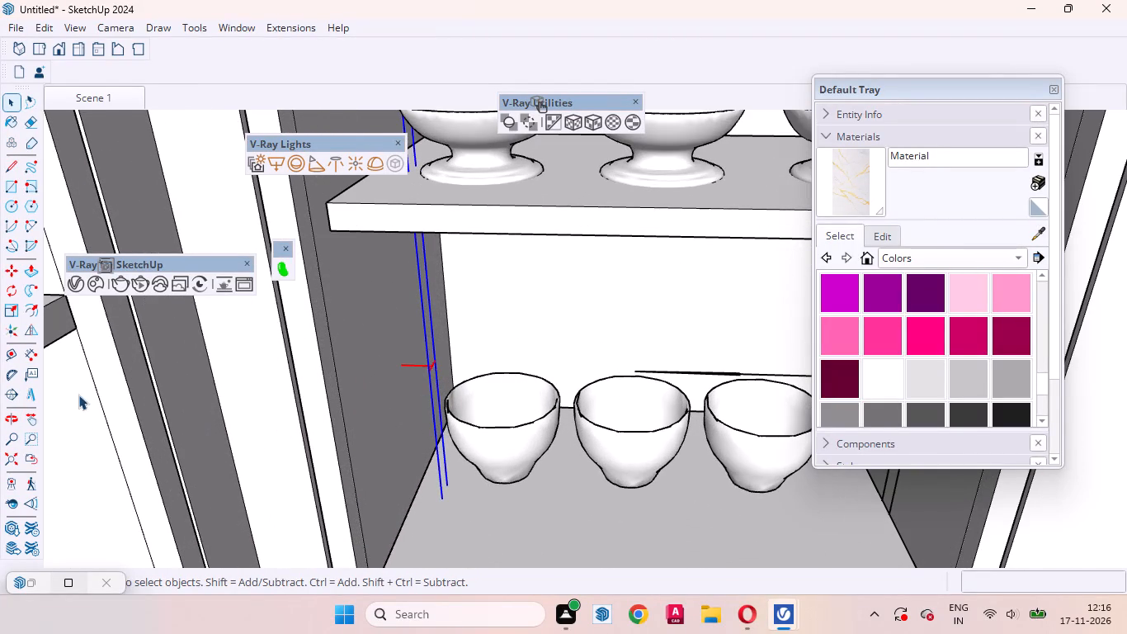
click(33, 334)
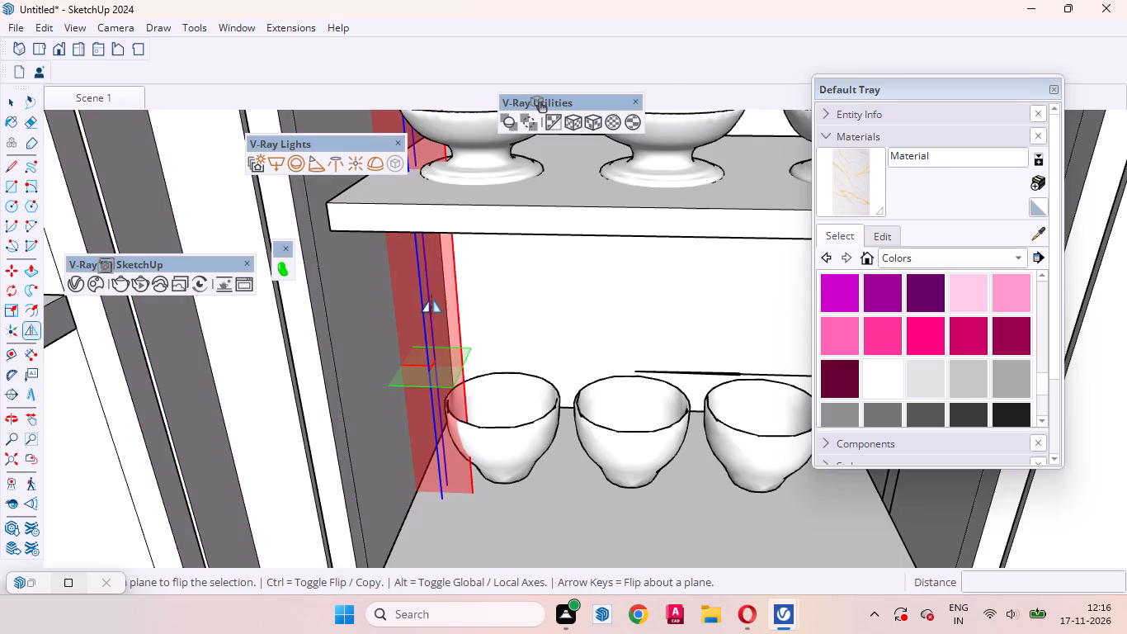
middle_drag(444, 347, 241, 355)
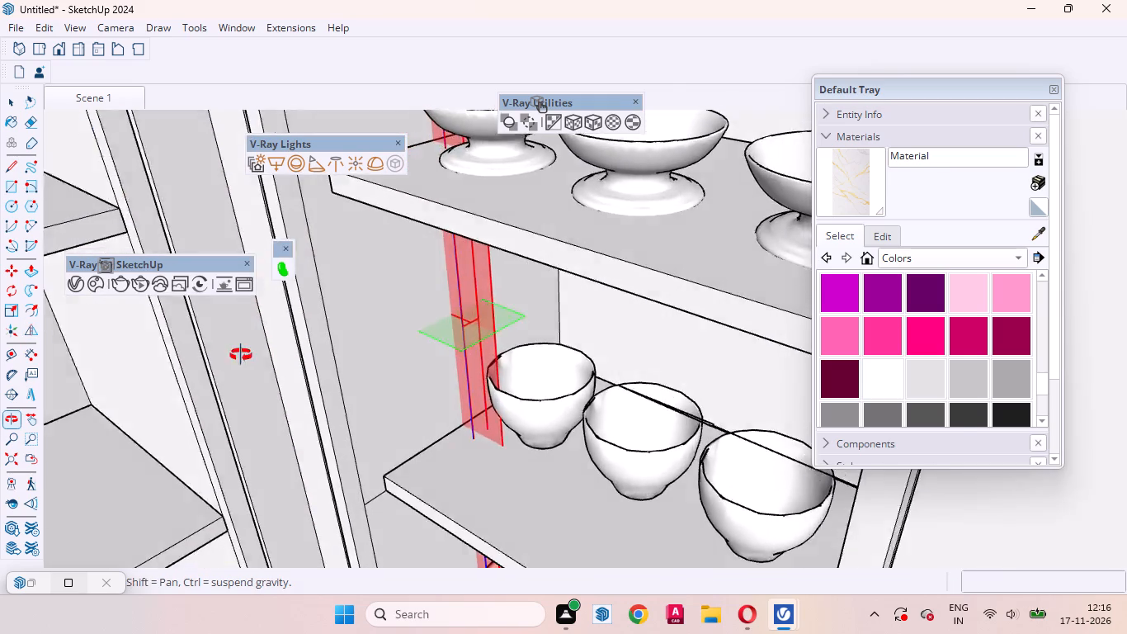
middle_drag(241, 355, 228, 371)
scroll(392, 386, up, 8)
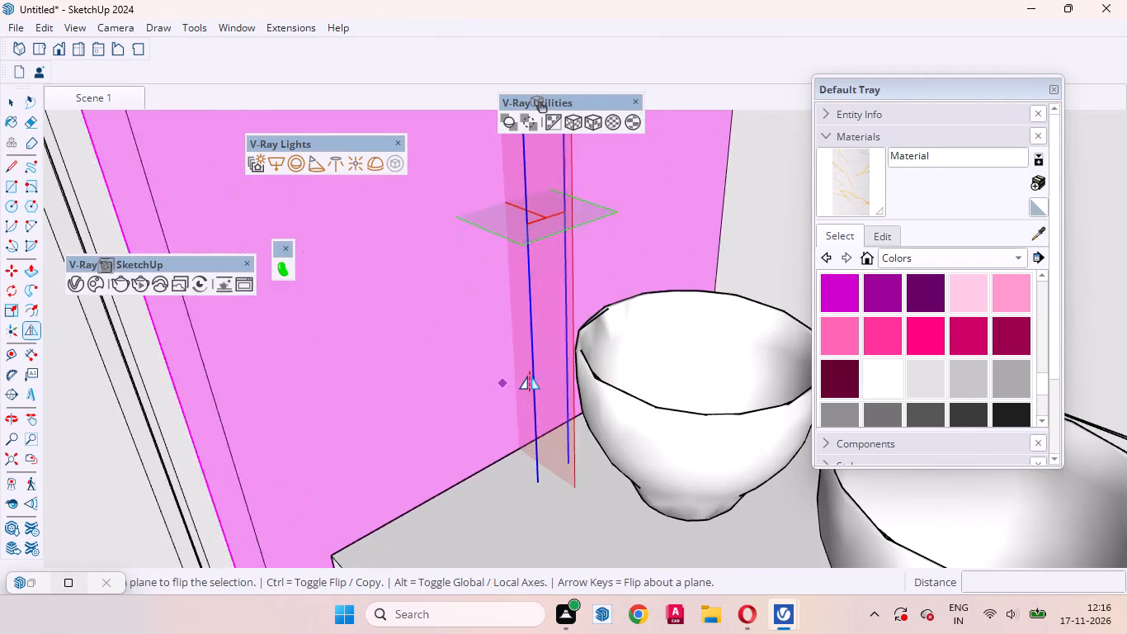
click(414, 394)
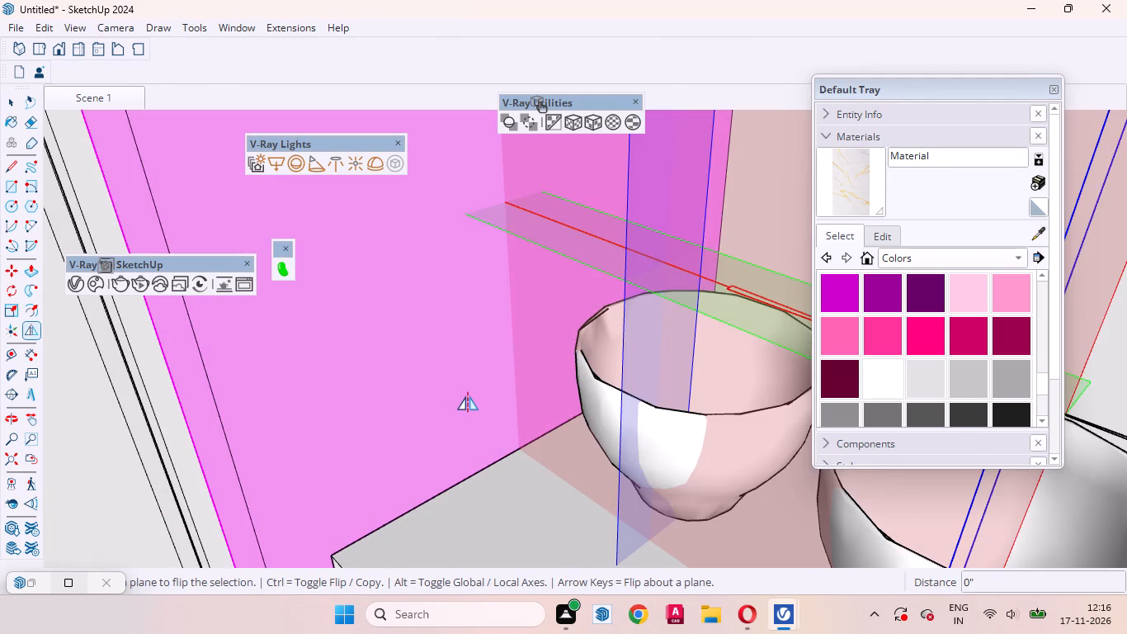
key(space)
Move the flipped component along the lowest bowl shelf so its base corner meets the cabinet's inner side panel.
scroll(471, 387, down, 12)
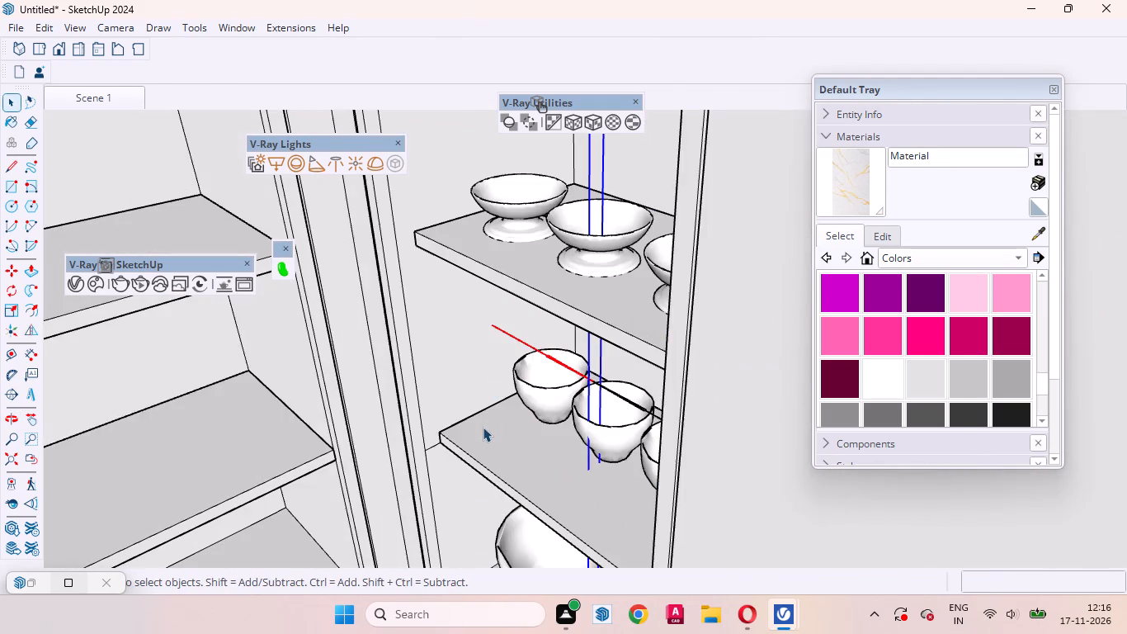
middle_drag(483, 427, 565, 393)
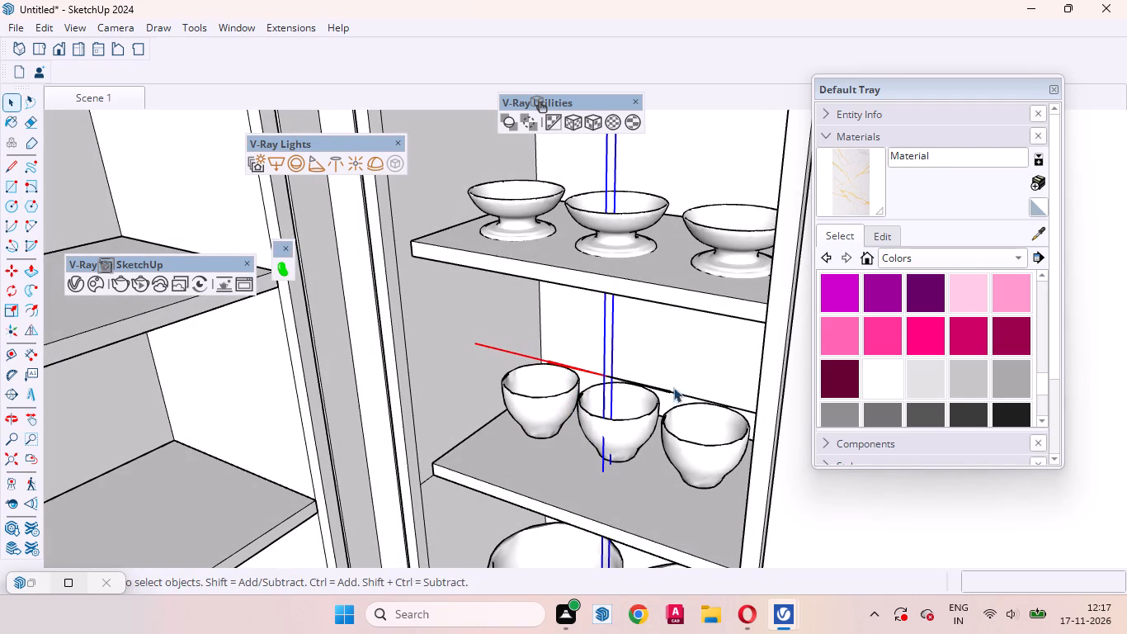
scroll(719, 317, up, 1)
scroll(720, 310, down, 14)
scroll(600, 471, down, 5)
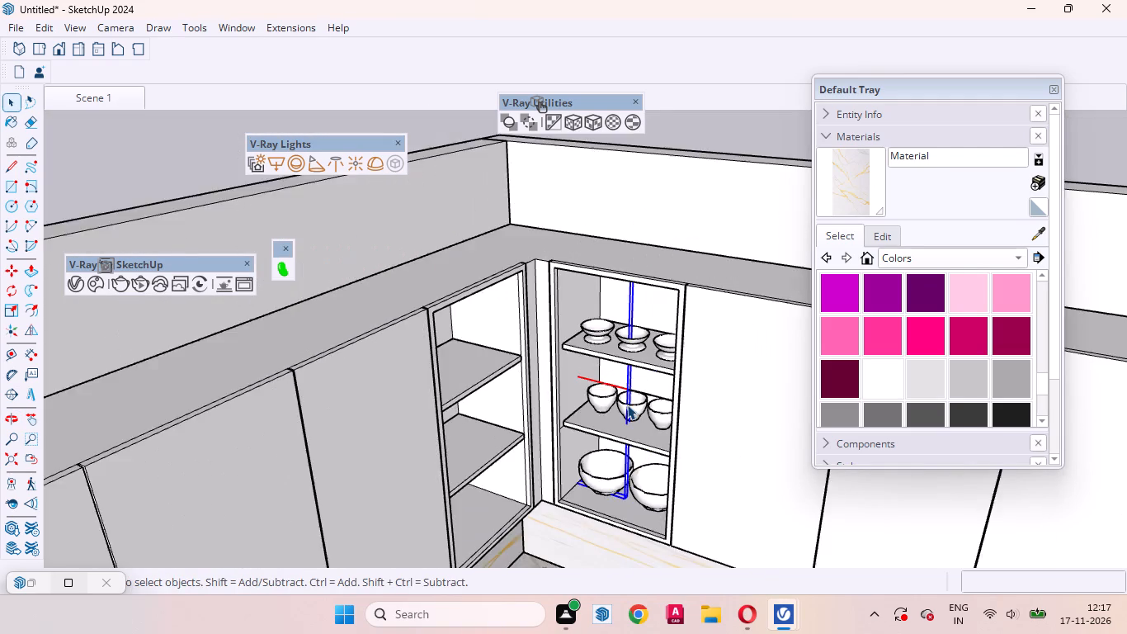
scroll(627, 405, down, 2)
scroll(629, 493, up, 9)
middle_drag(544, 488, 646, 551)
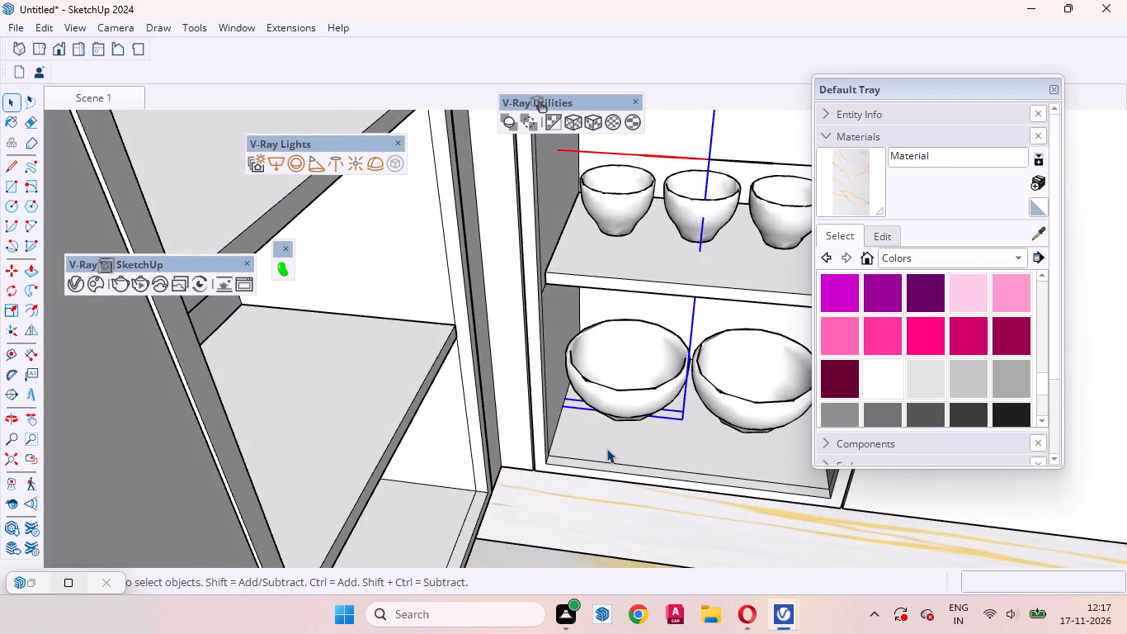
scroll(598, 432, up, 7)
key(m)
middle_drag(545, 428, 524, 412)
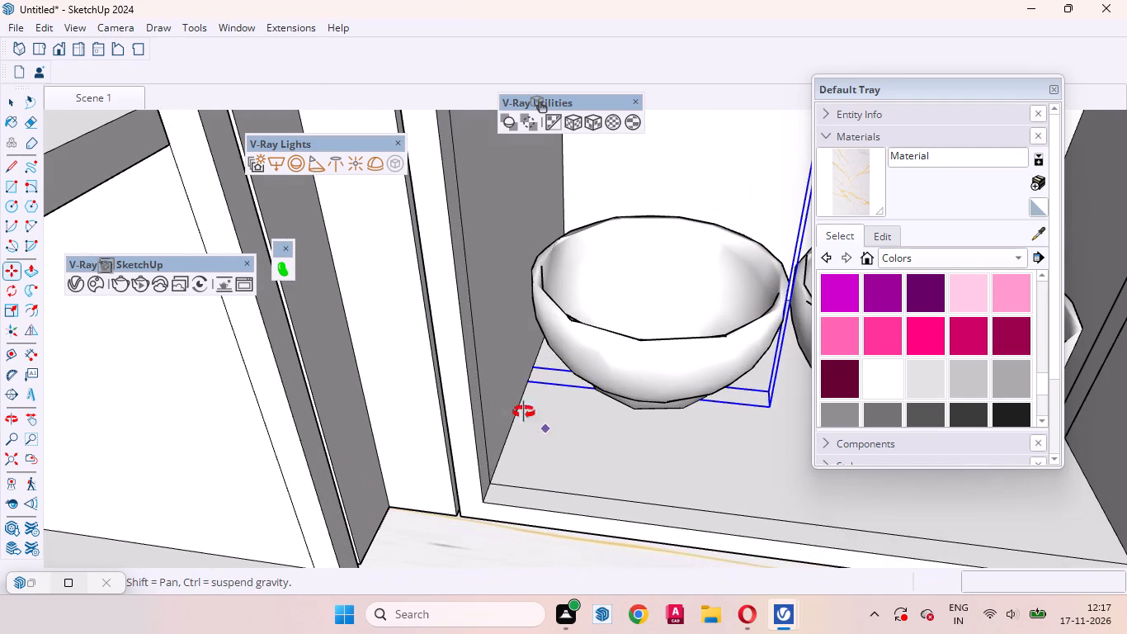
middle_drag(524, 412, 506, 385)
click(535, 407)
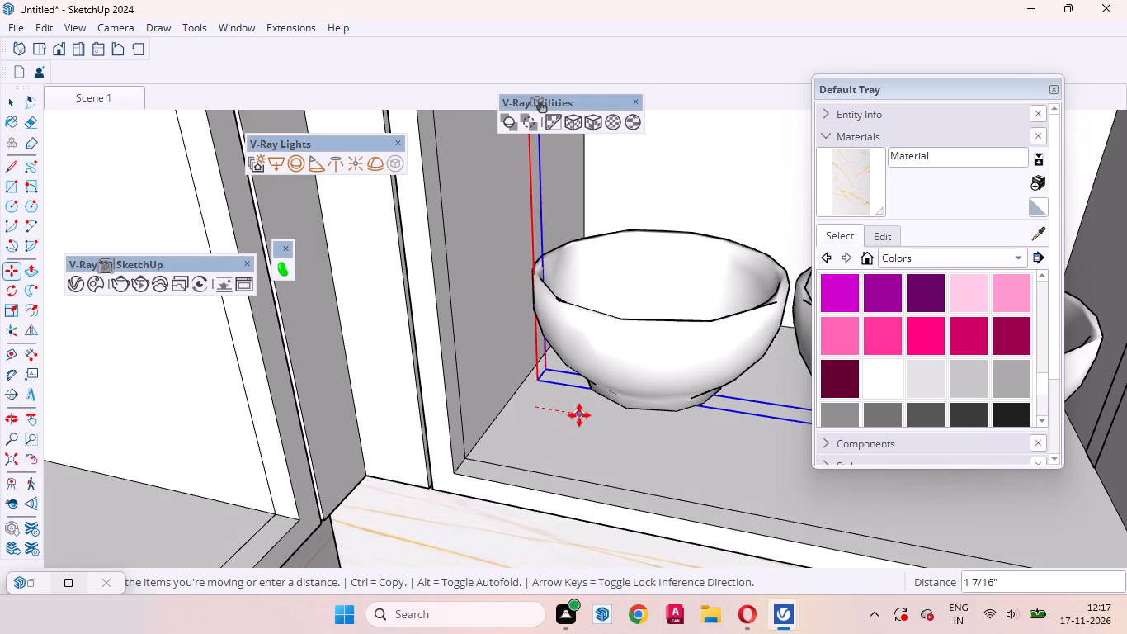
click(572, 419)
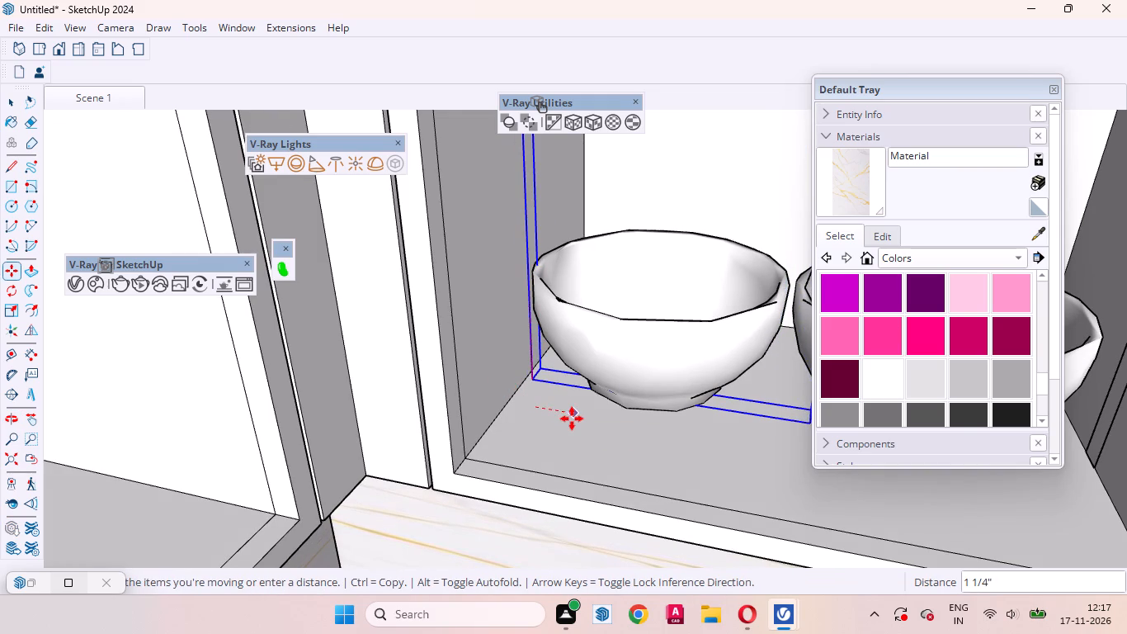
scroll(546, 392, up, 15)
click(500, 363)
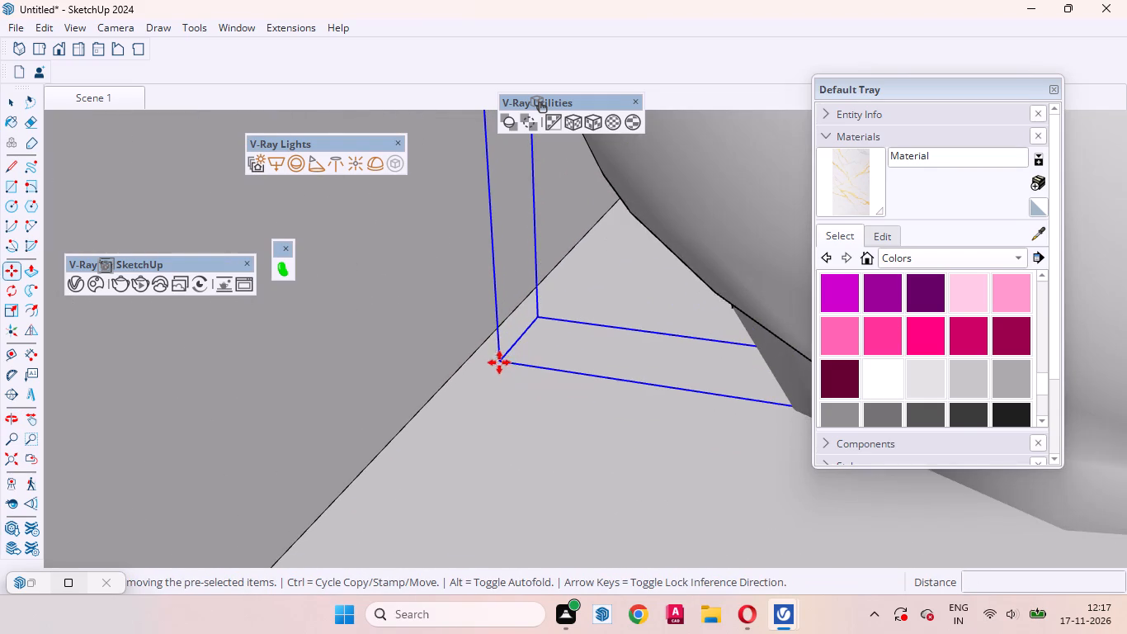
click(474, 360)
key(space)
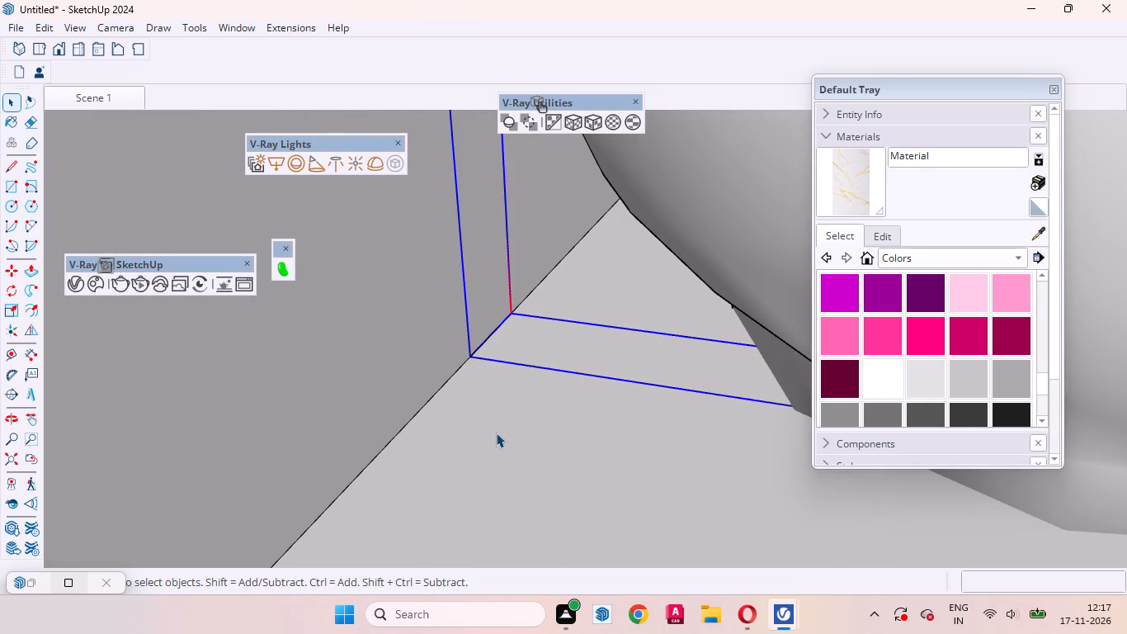
Examine the bowl cabinet's interior and its surroundings from above and at eye level.
scroll(496, 433, down, 20)
scroll(496, 433, down, 13)
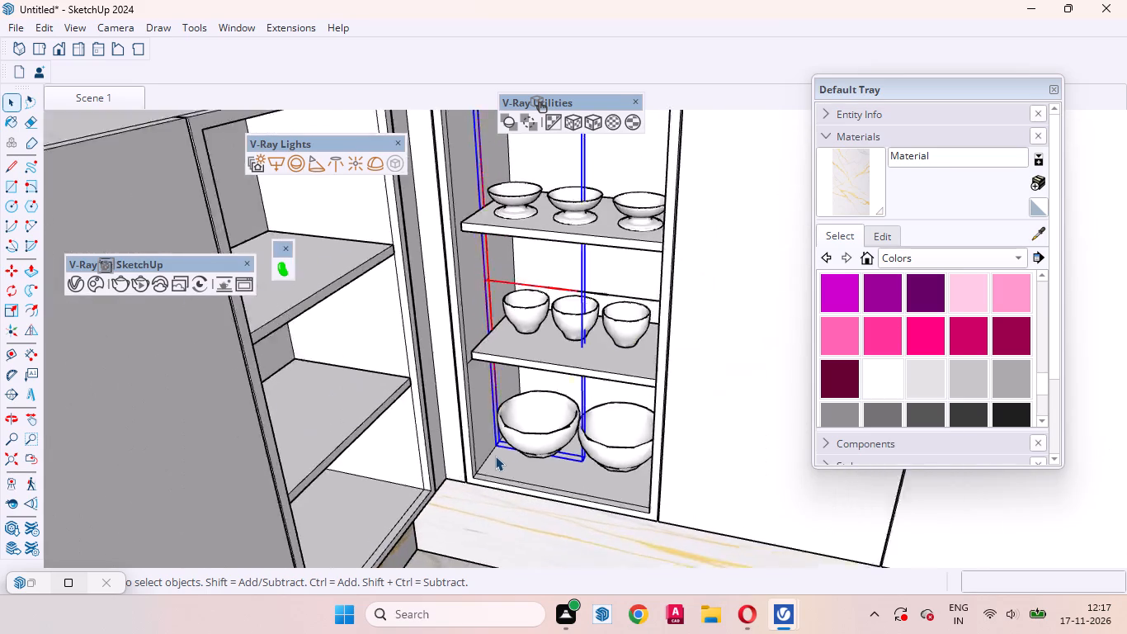
scroll(494, 455, up, 1)
scroll(494, 455, down, 11)
click(554, 272)
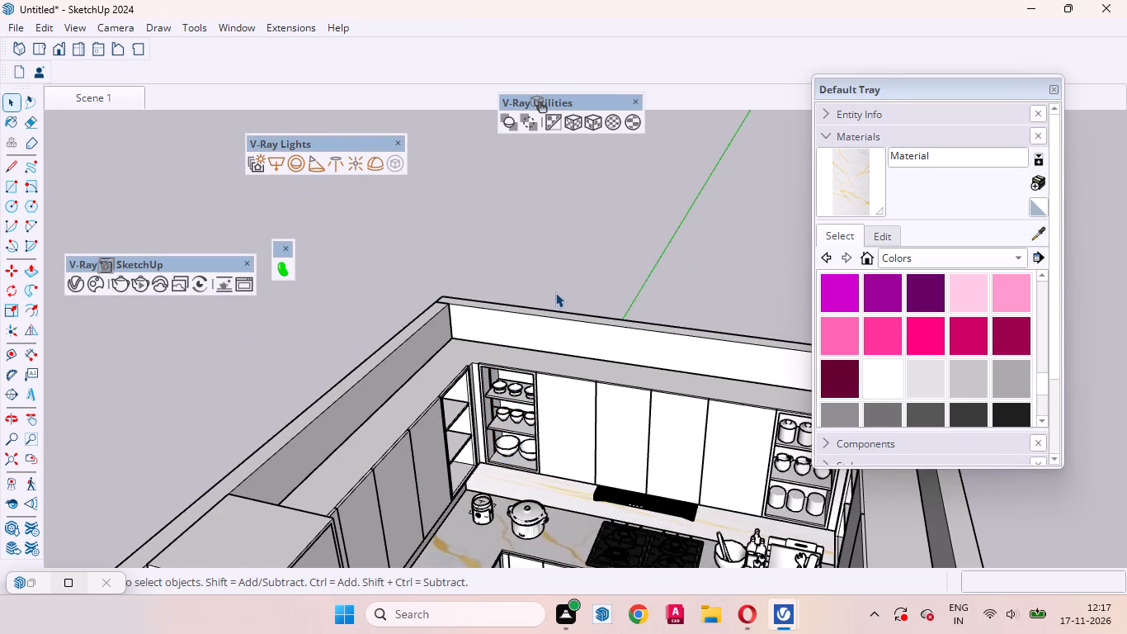
scroll(532, 409, up, 4)
middle_drag(514, 426, 494, 267)
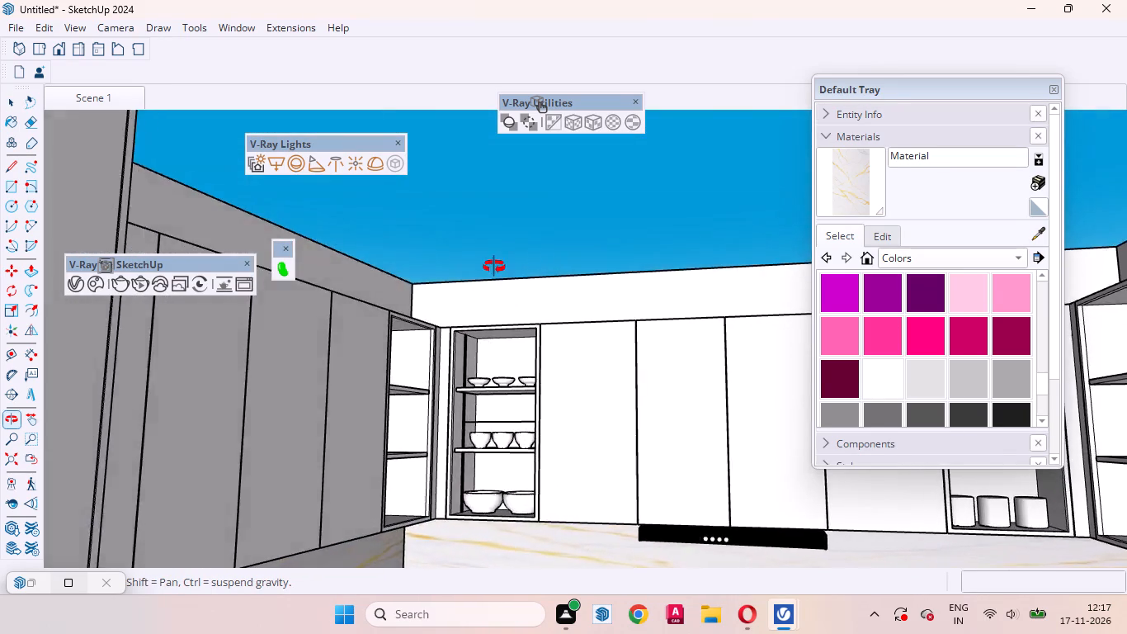
middle_drag(494, 267, 584, 377)
scroll(294, 417, down, 6)
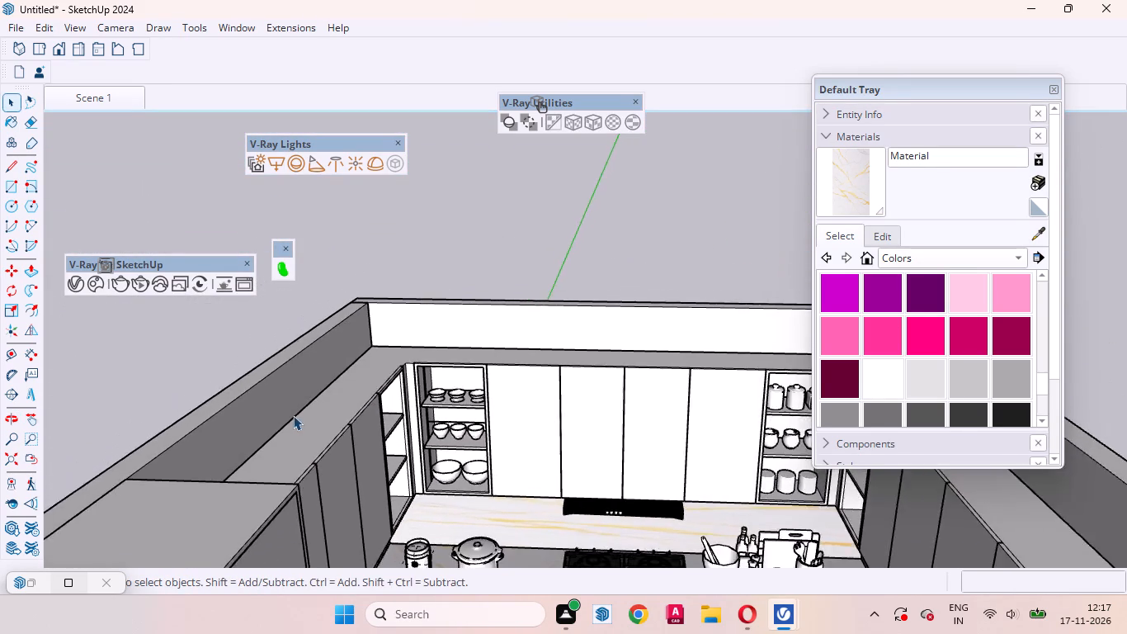
scroll(293, 415, down, 7)
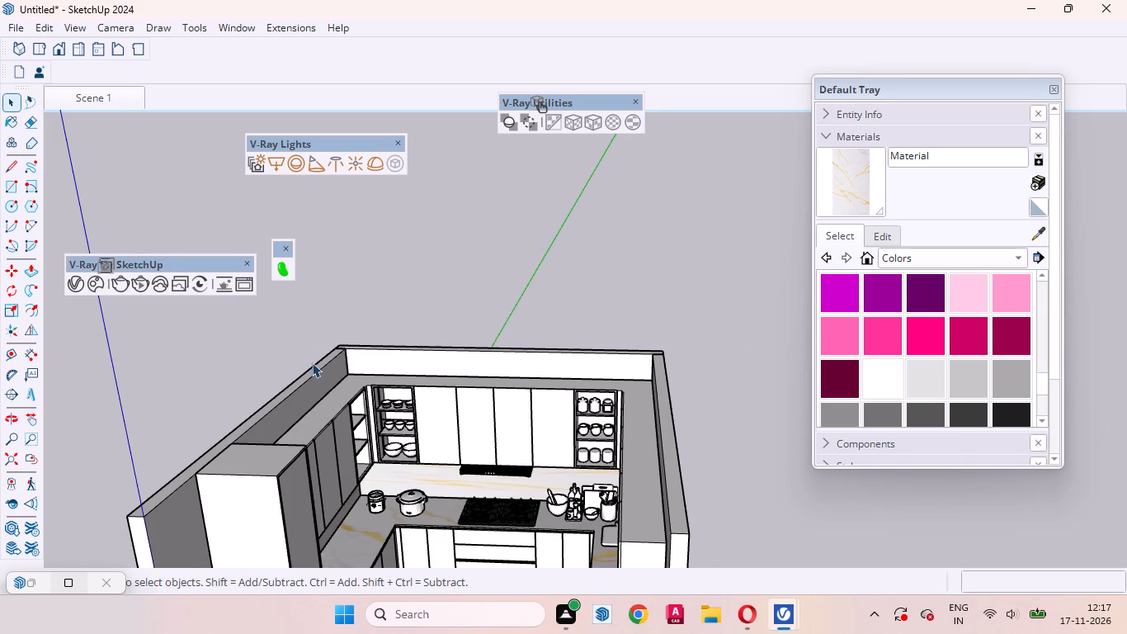
Erase the thin upright component on the bowl cabinet's inner side panel nearest the plain wall-cabinet doors.
scroll(312, 362, up, 2)
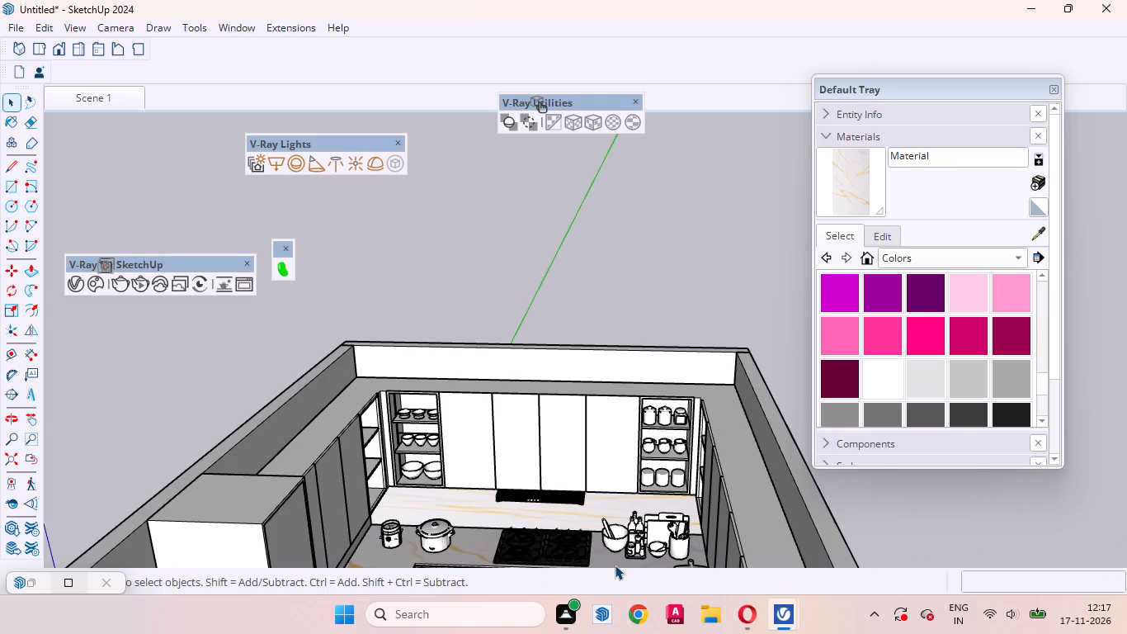
scroll(578, 524, up, 4)
scroll(650, 626, up, 2)
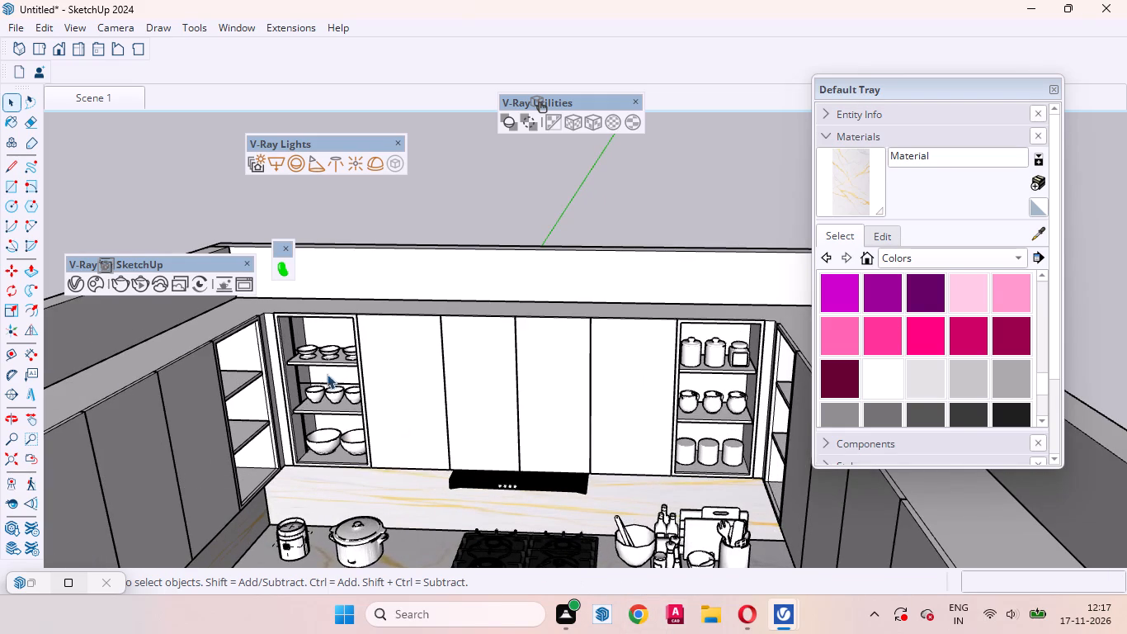
scroll(291, 348, up, 11)
middle_drag(345, 411, 535, 406)
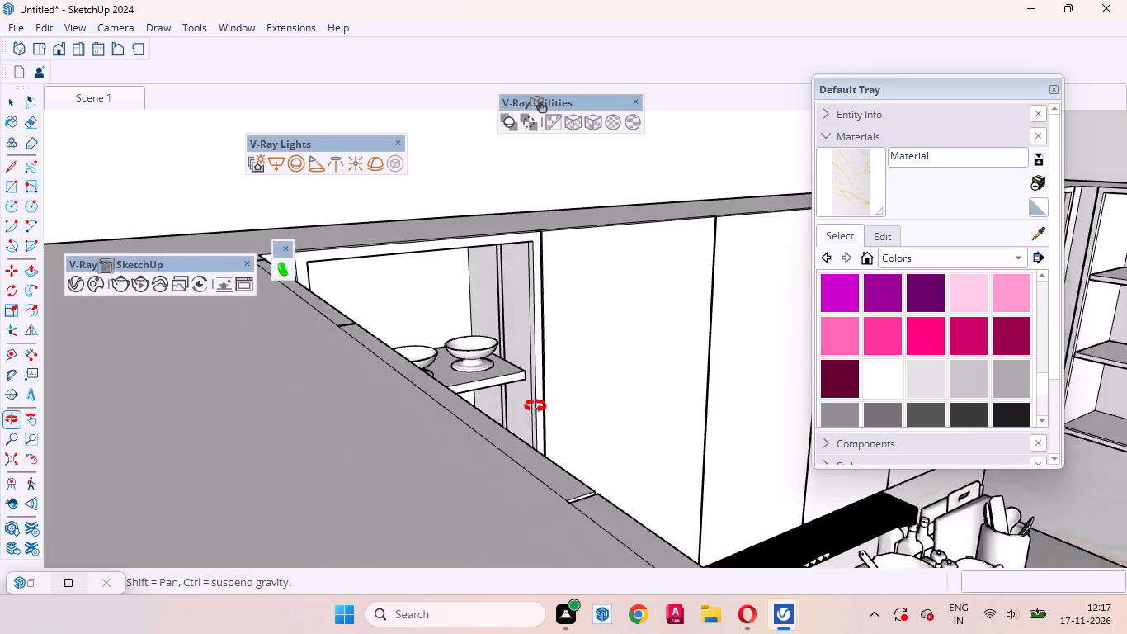
middle_drag(535, 406, 530, 424)
scroll(518, 353, up, 7)
click(490, 298)
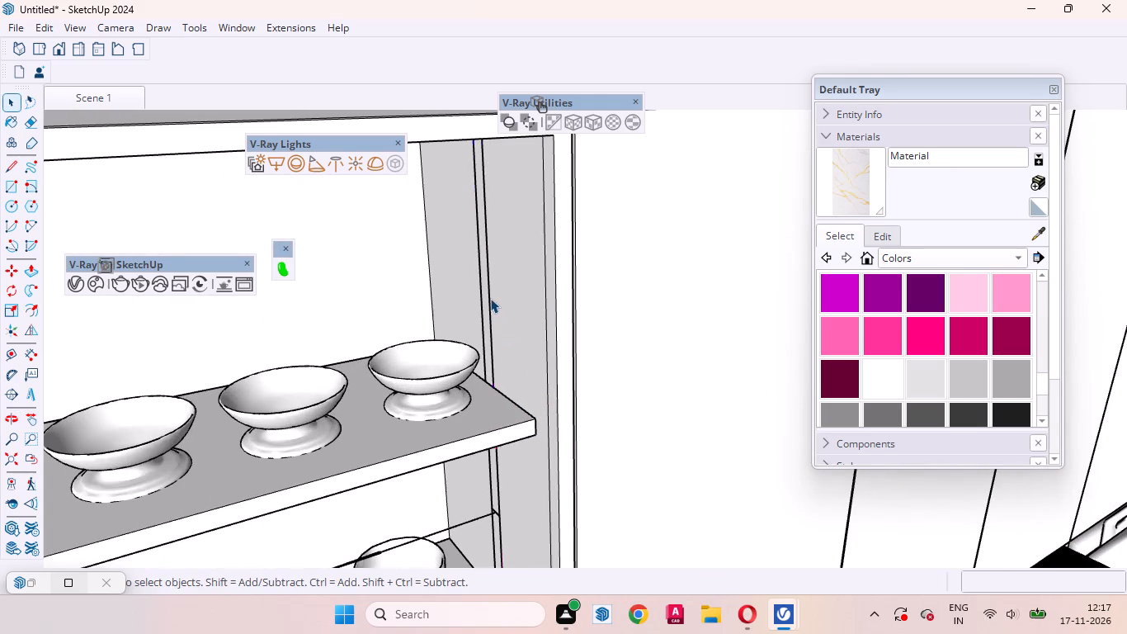
right_click(490, 298)
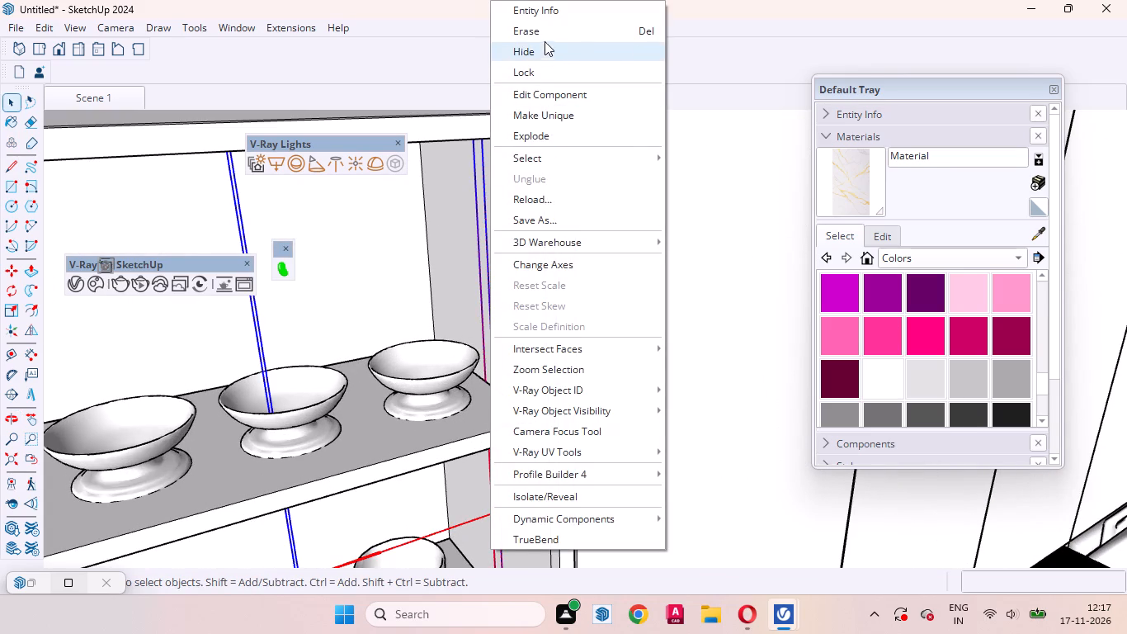
click(543, 36)
Erase the remaining thin upright component on the bowl cabinet's inner side panel nearest the room corner.
scroll(473, 461, down, 8)
middle_drag(600, 452, 488, 471)
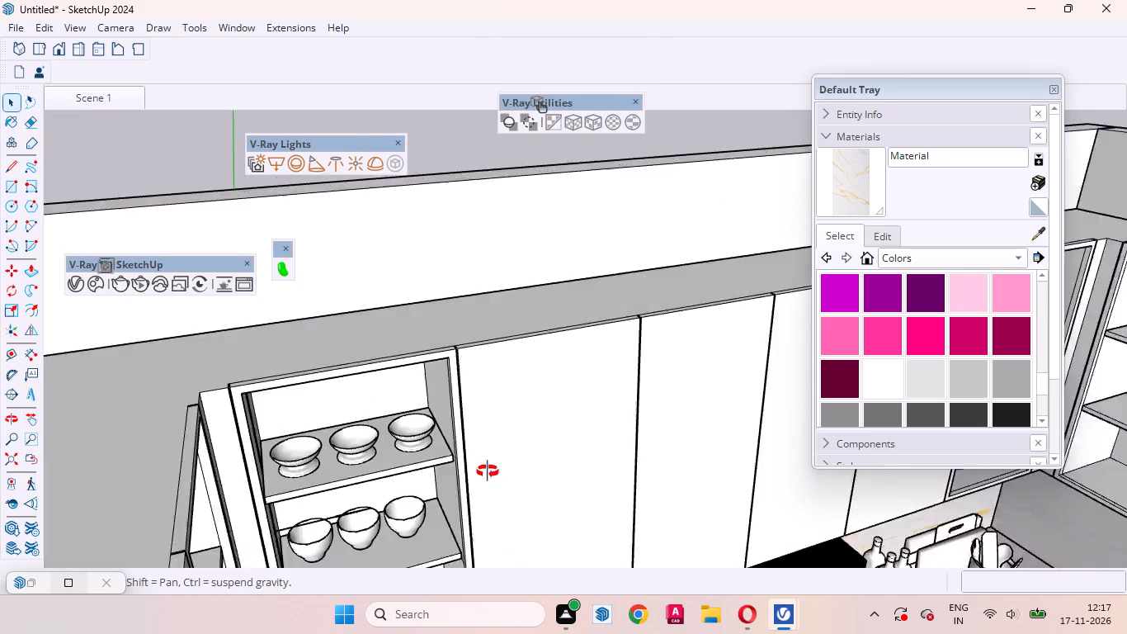
middle_drag(488, 471, 365, 393)
scroll(513, 518, down, 4)
scroll(323, 395, up, 5)
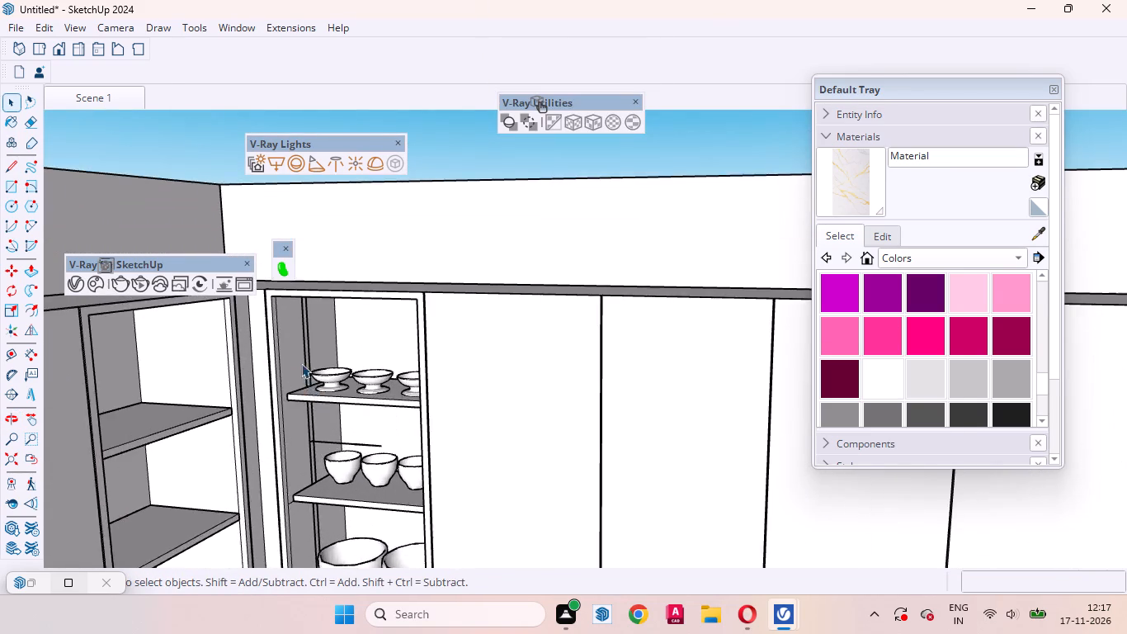
scroll(301, 363, up, 5)
click(306, 333)
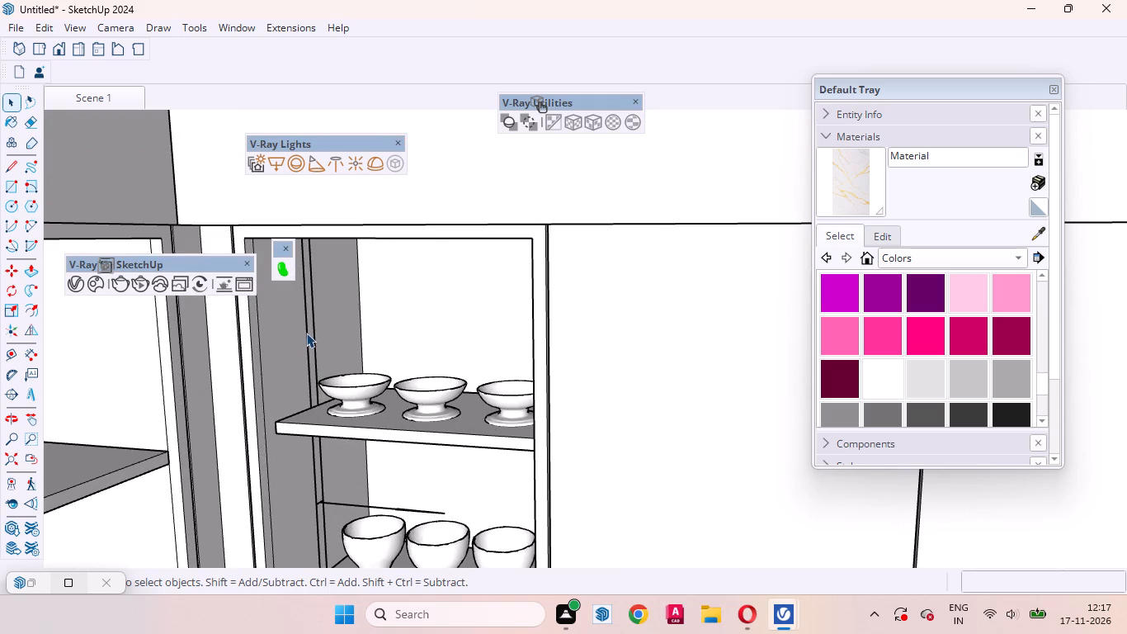
right_click(309, 341)
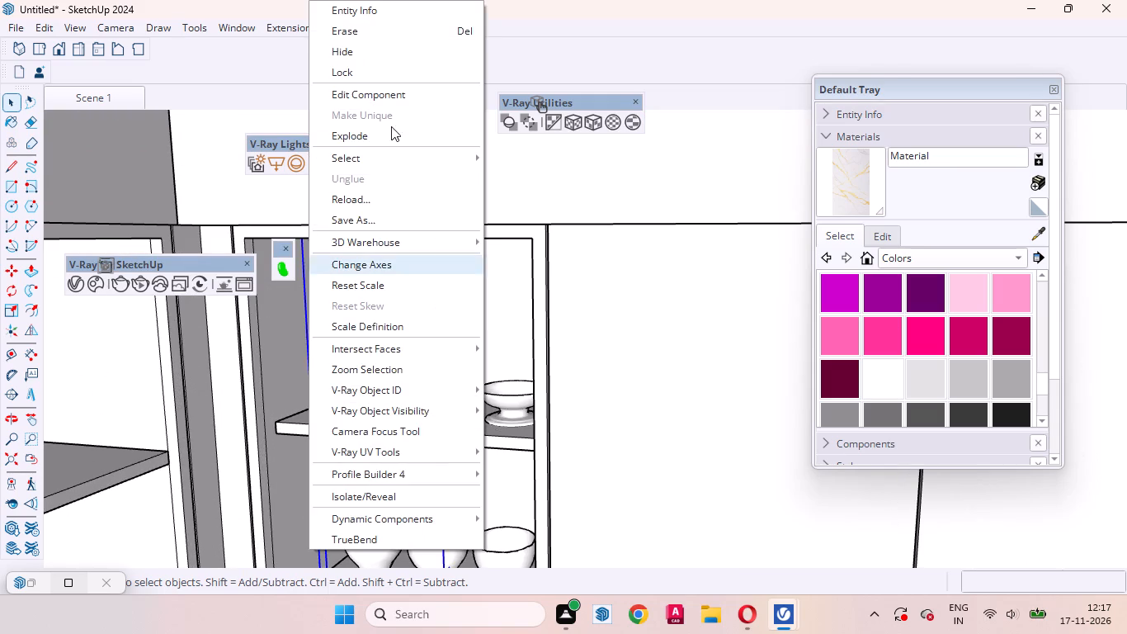
click(386, 28)
Place a guide across the underside of the bowl cabinet's top, about 5 5/8" from and parallel to its rear edge.
scroll(518, 279, down, 4)
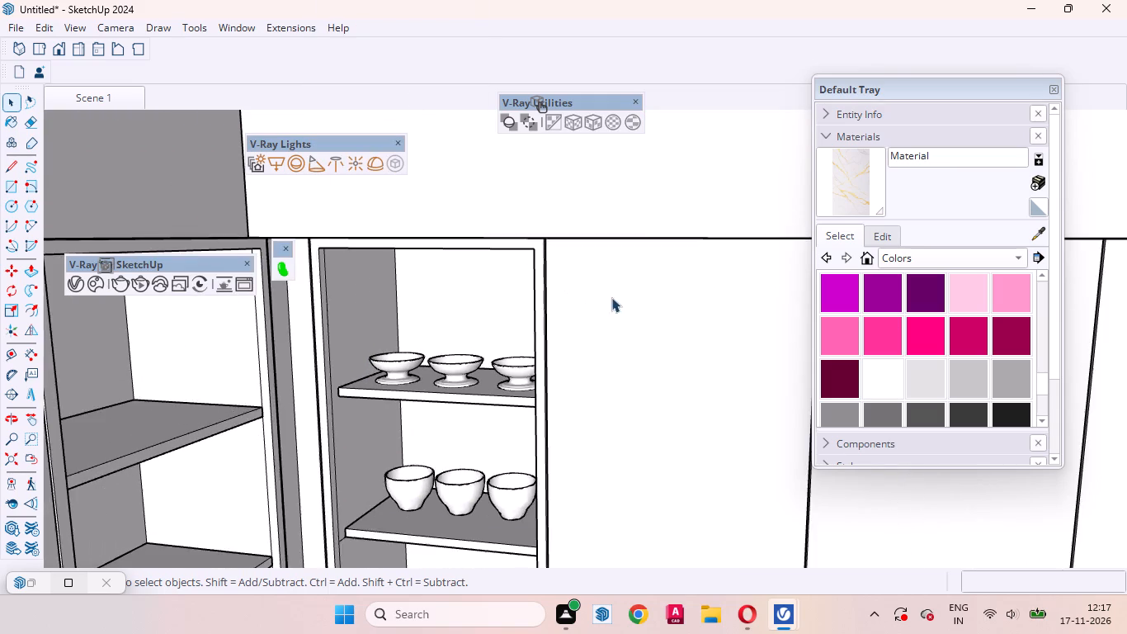
scroll(615, 305, down, 4)
middle_drag(505, 359, 550, 229)
scroll(423, 295, up, 6)
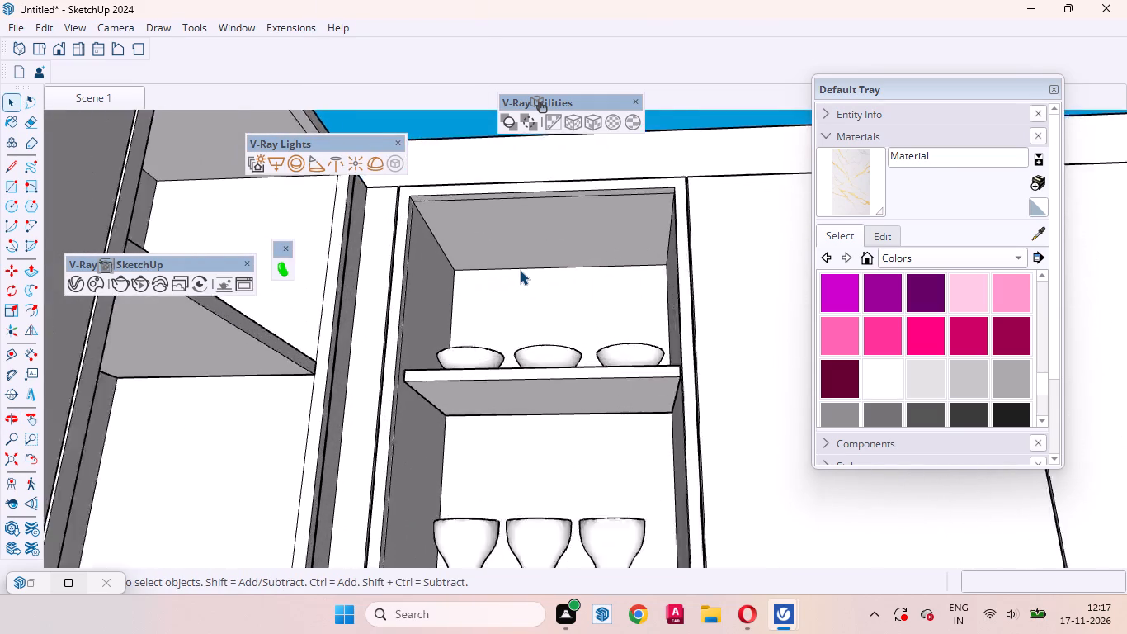
scroll(520, 270, up, 1)
key(t)
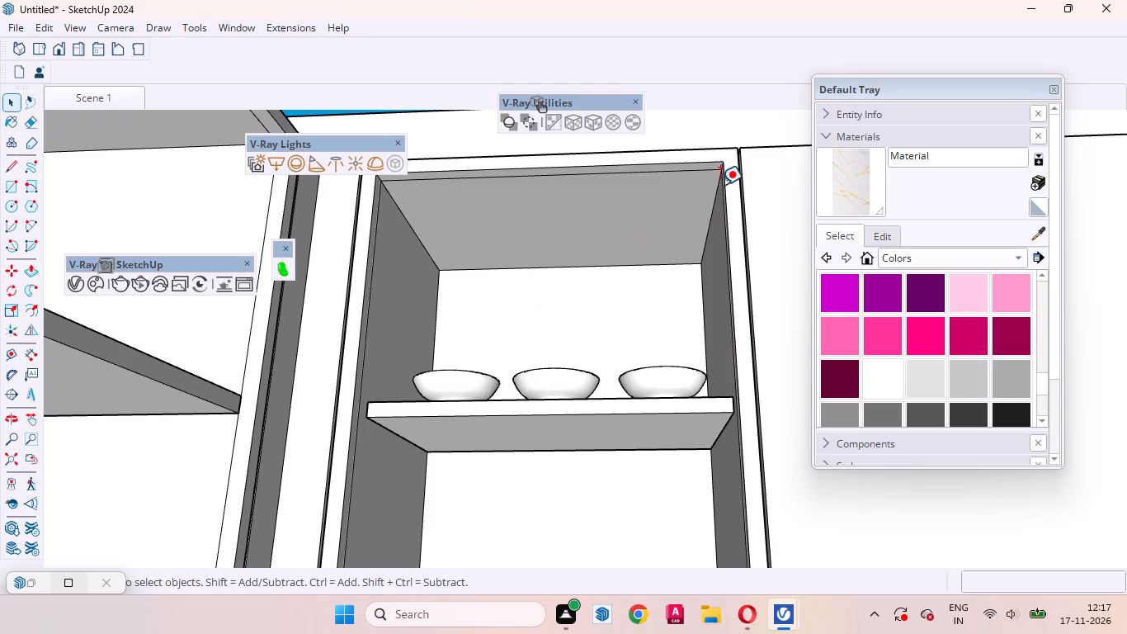
click(507, 268)
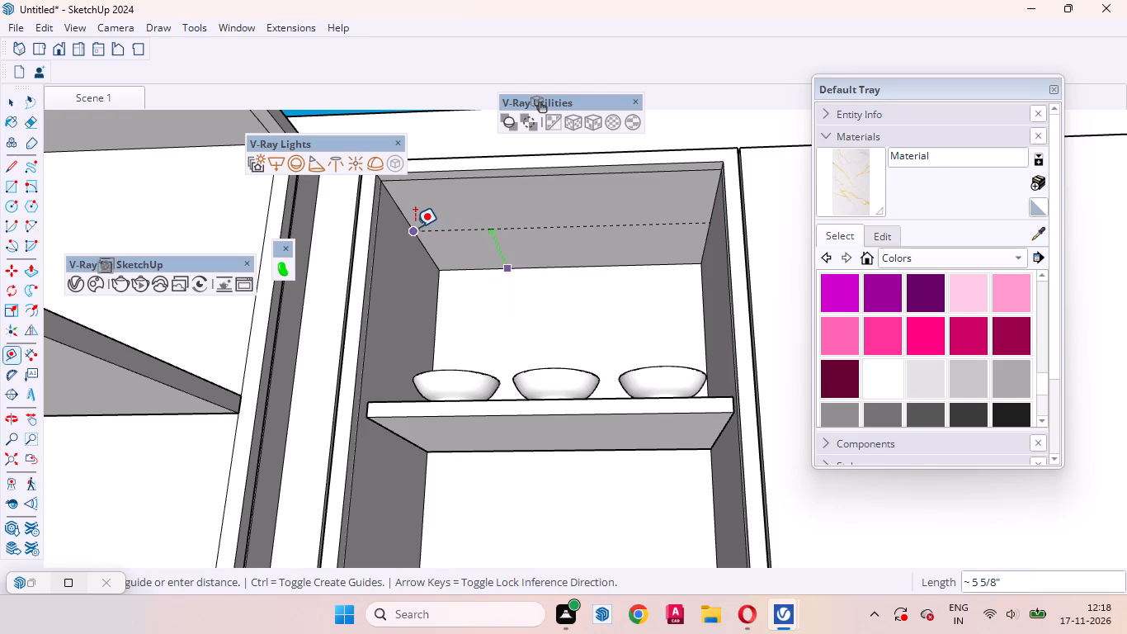
click(415, 227)
scroll(500, 239, up, 10)
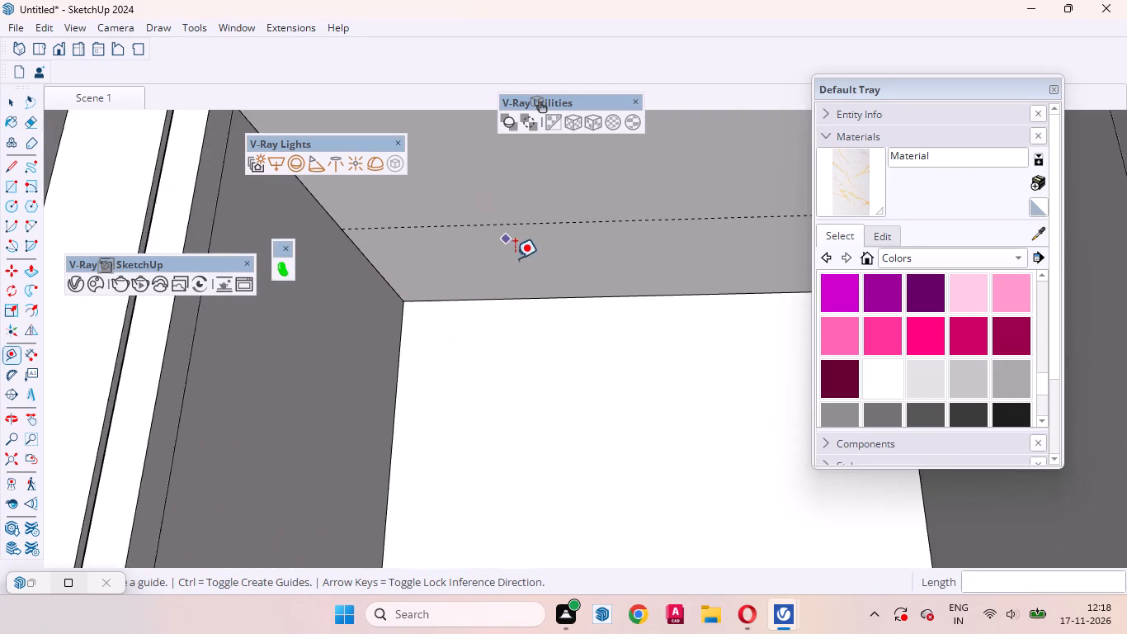
Place a second guide on the underside of the bowl cabinet's top, 20 mm in front of the existing guide.
middle_drag(488, 267, 386, 244)
click(459, 231)
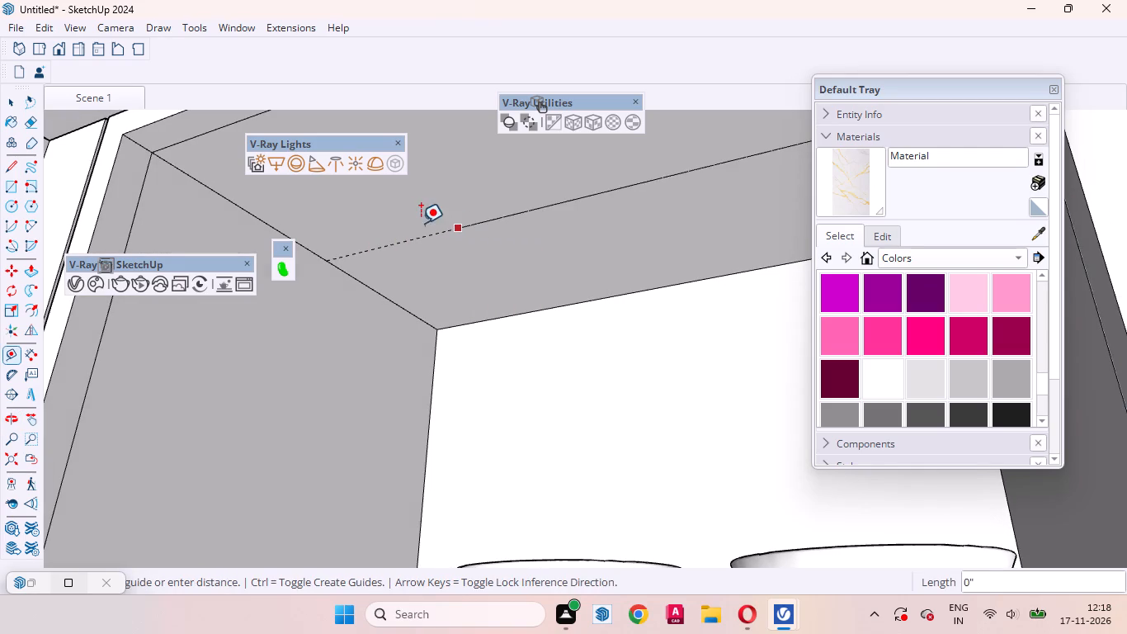
text(20)
text(mm)
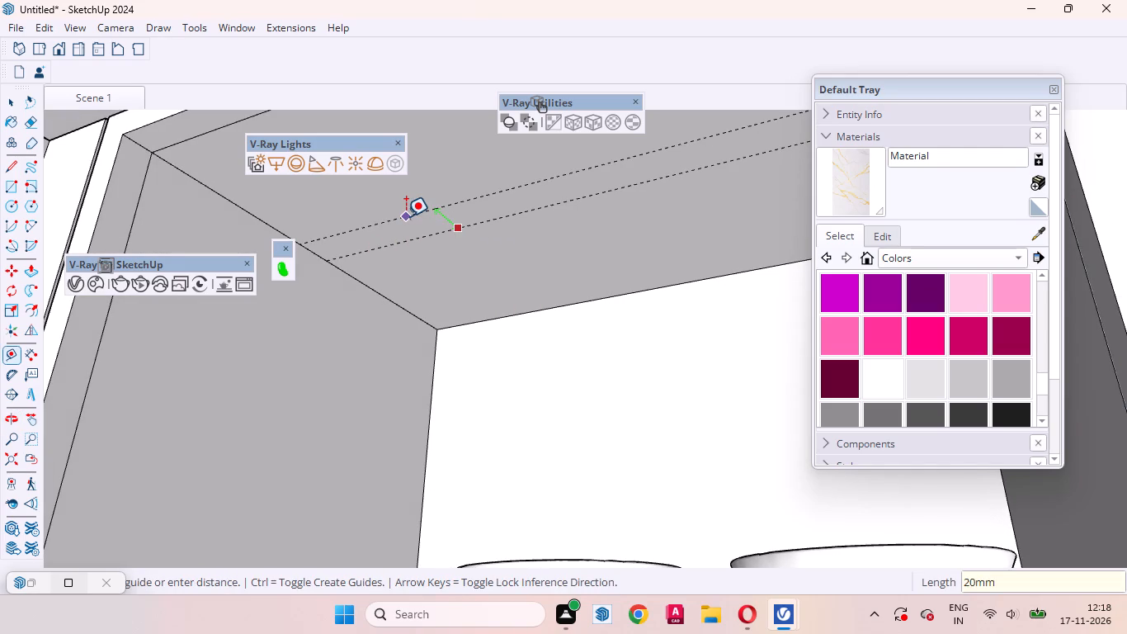
key(Return)
key(space)
Draw a V-Ray rectangle light between the two guides, spanning the bowl cabinet's full inner width under its top.
scroll(592, 305, down, 2)
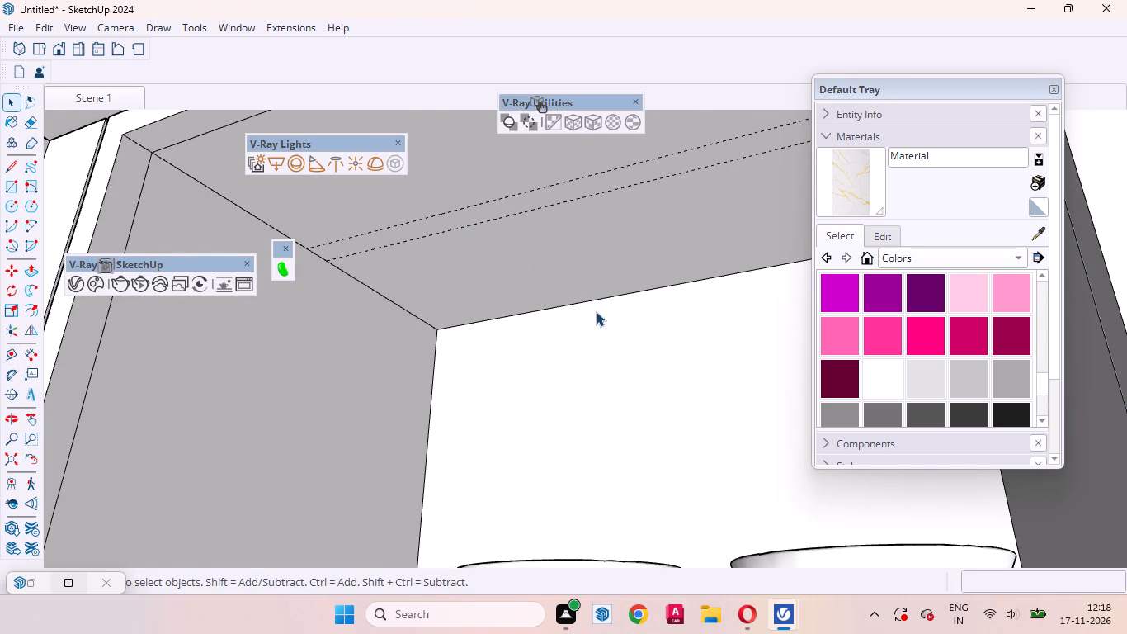
scroll(596, 311, down, 2)
middle_drag(504, 330, 621, 376)
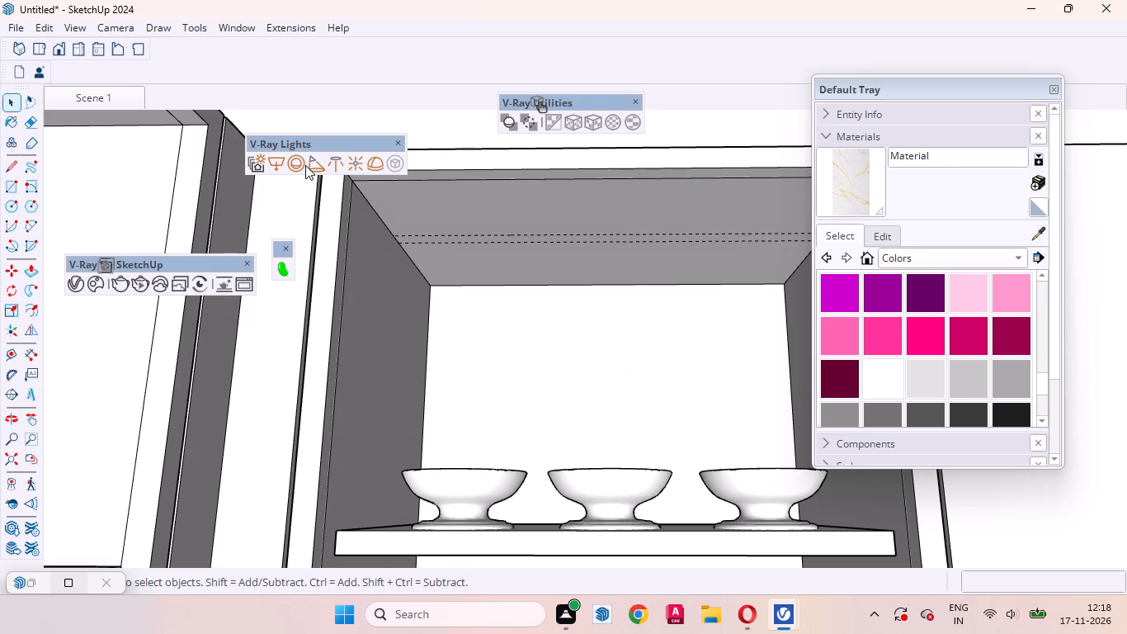
click(268, 169)
scroll(284, 326, down, 4)
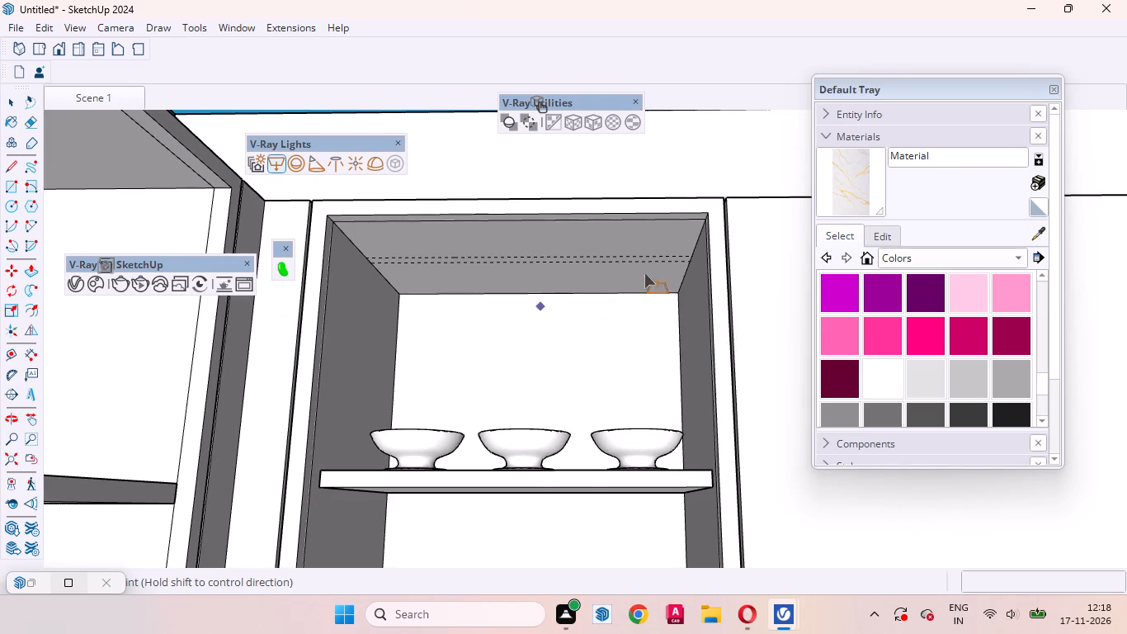
scroll(694, 254, up, 8)
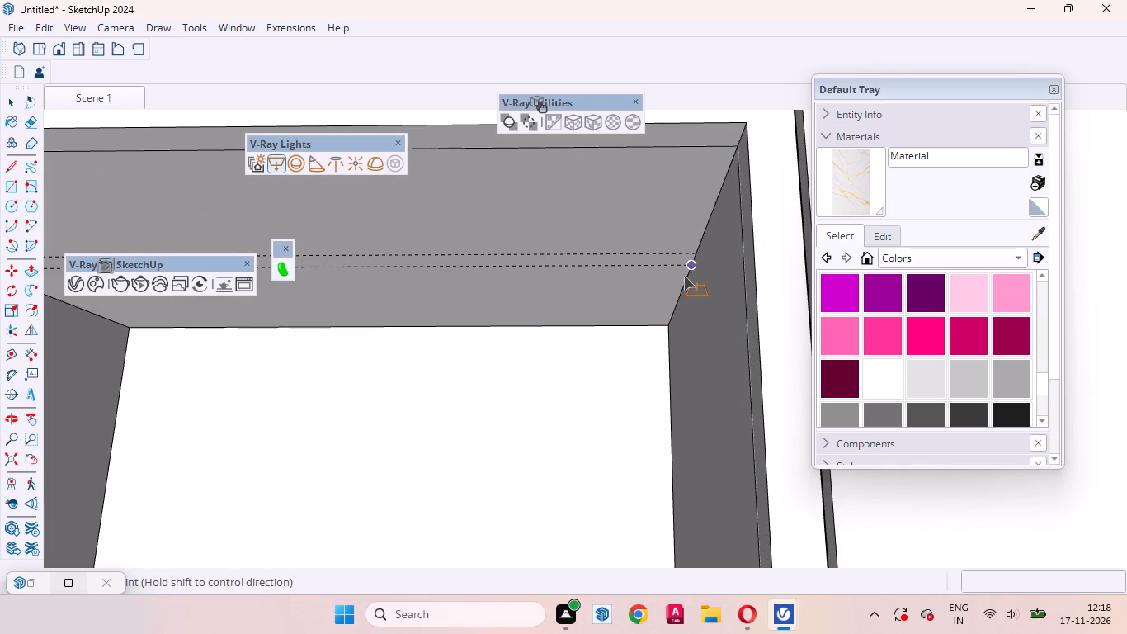
click(690, 267)
scroll(613, 243, down, 6)
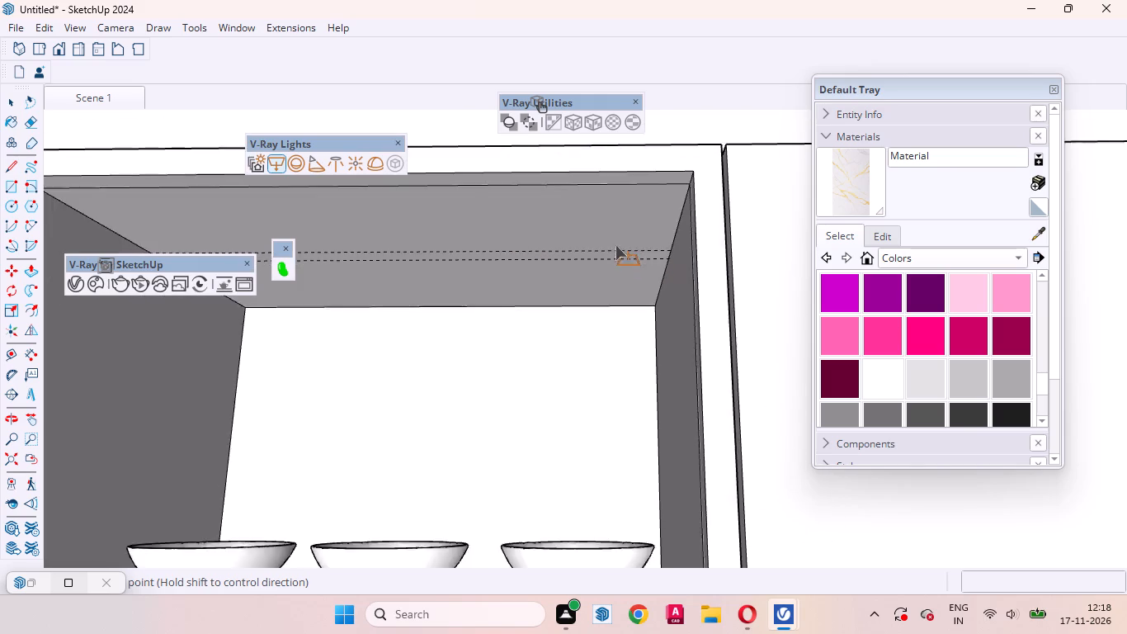
scroll(615, 245, down, 5)
scroll(372, 258, up, 10)
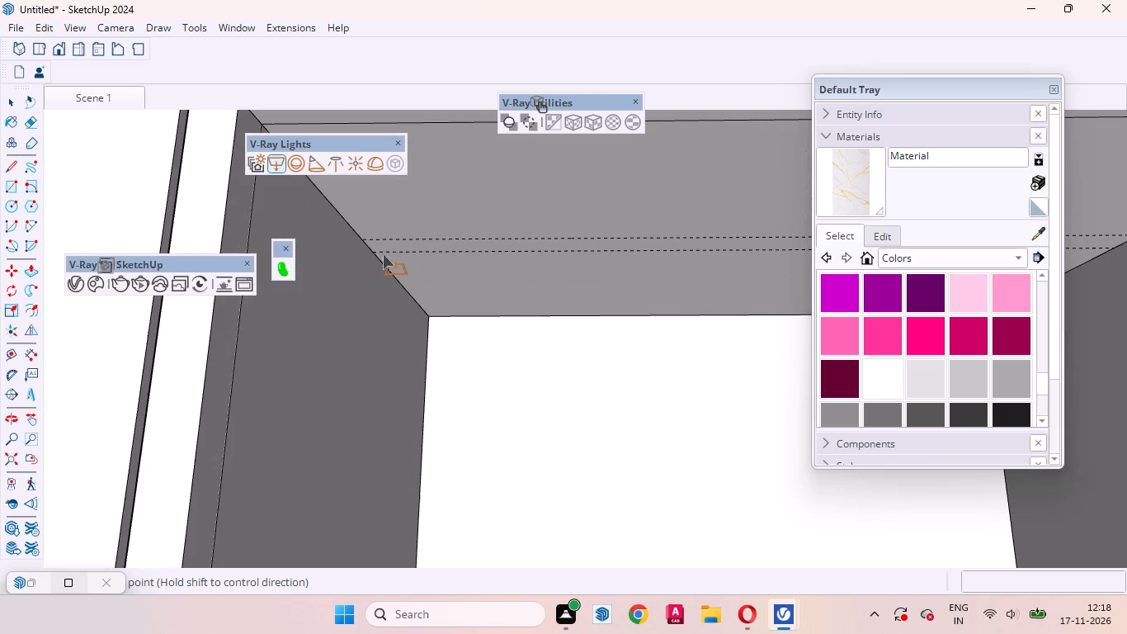
click(361, 239)
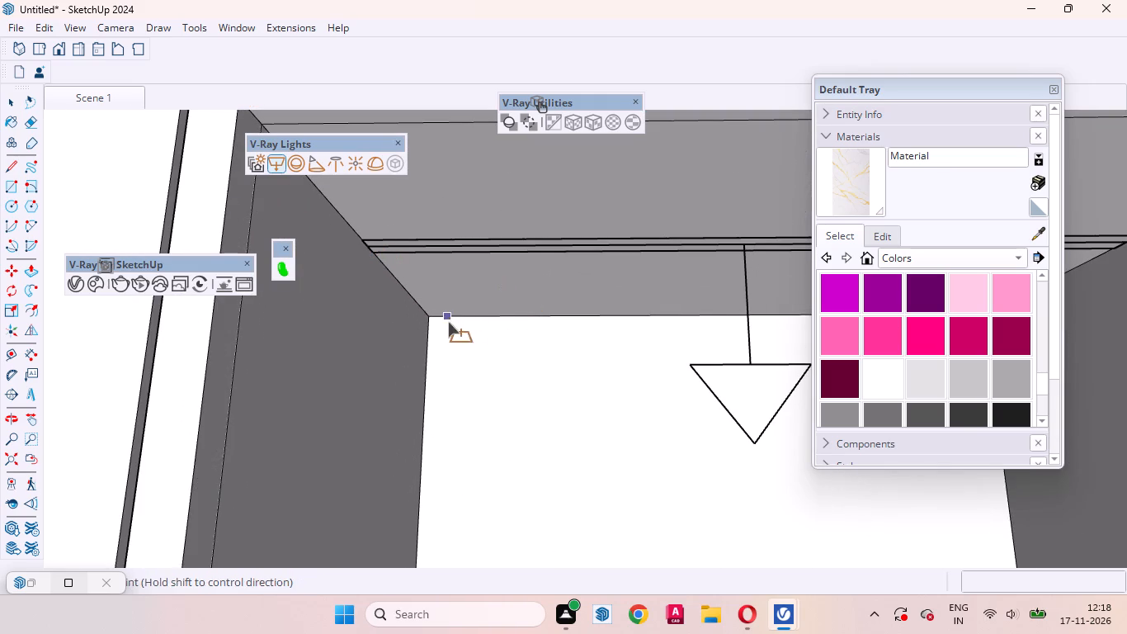
key(space)
Copy the rectangle light straight down about 11 11/16" to the underside of the shelf holding the footed bowls.
scroll(362, 339, down, 11)
scroll(479, 284, up, 1)
scroll(480, 284, down, 2)
scroll(532, 287, up, 5)
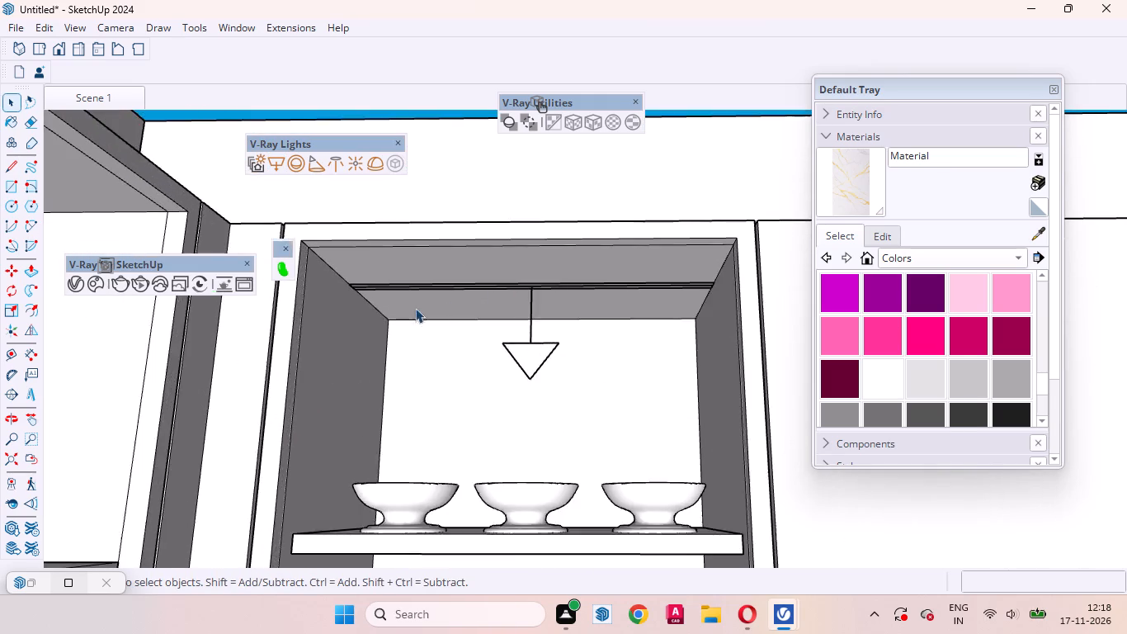
scroll(415, 308, up, 11)
click(364, 266)
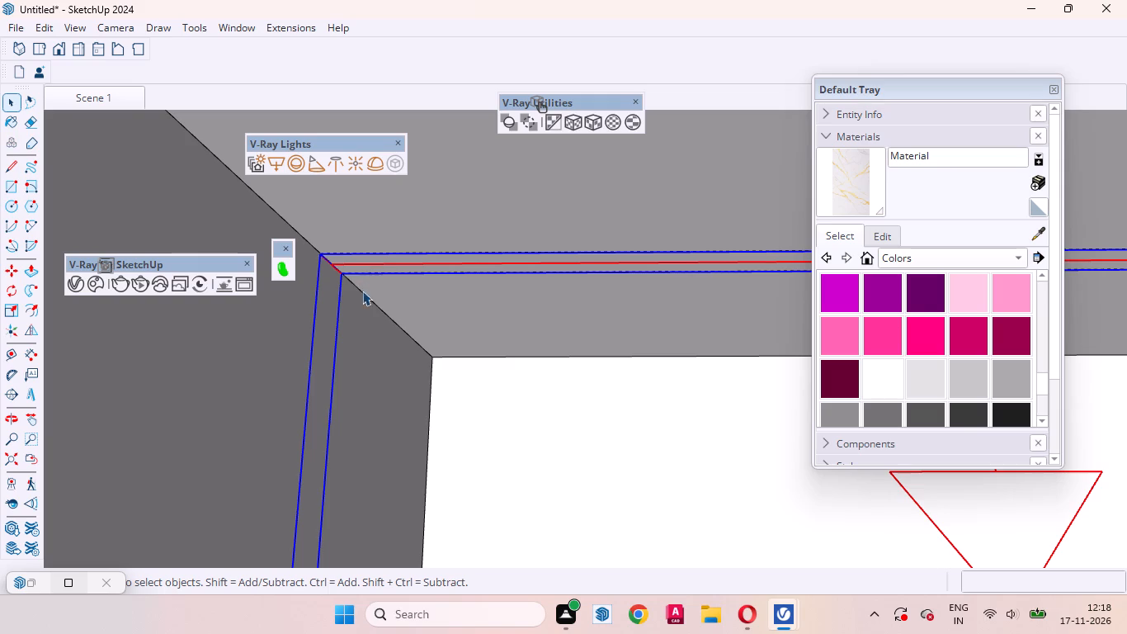
scroll(368, 291, down, 11)
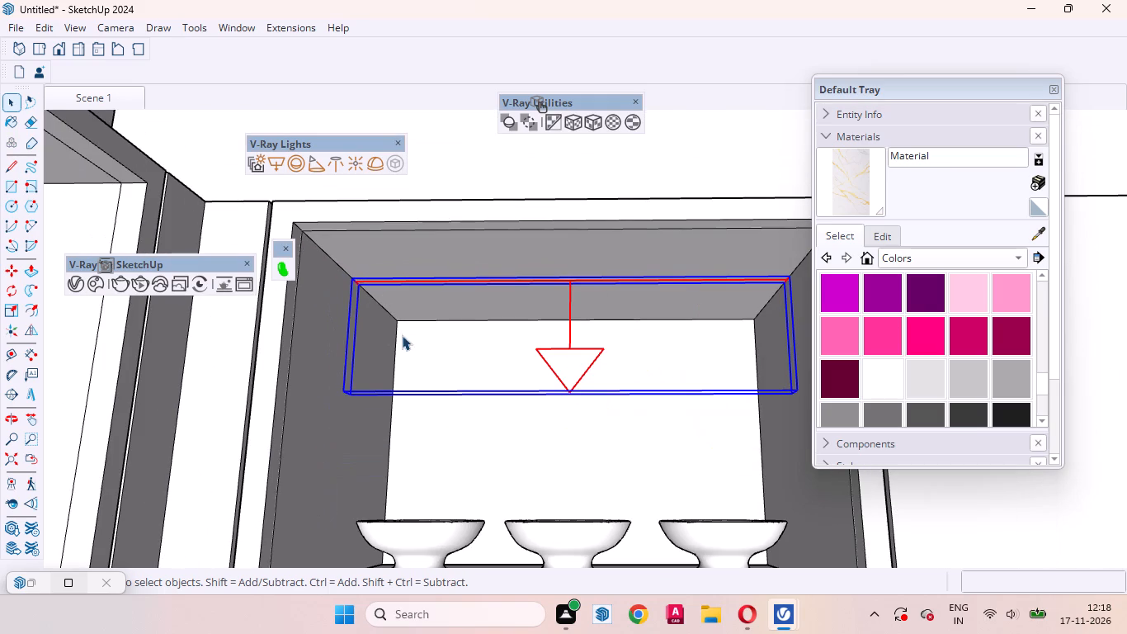
key(m)
scroll(488, 369, down, 4)
scroll(362, 286, up, 4)
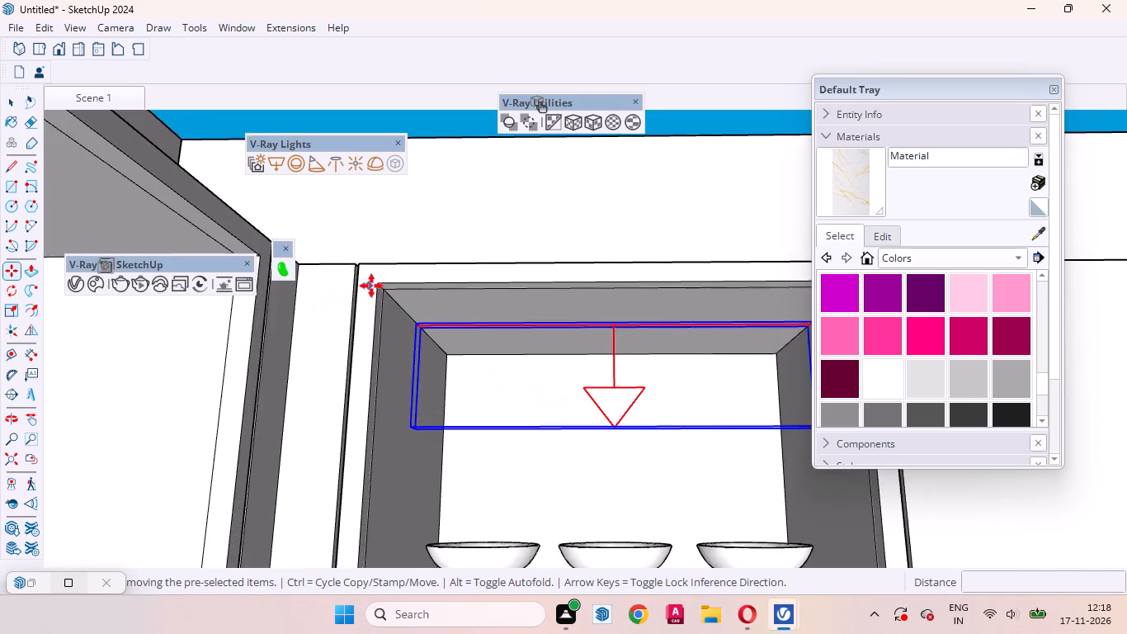
scroll(371, 286, up, 6)
scroll(370, 287, down, 8)
scroll(413, 305, up, 11)
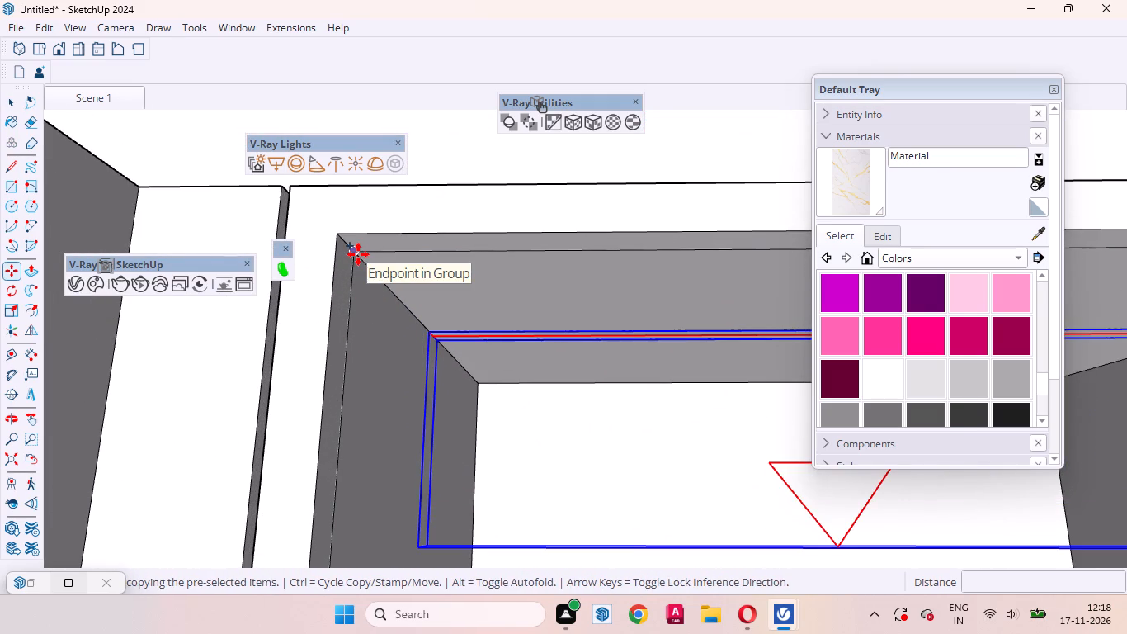
click(358, 254)
scroll(365, 306, down, 15)
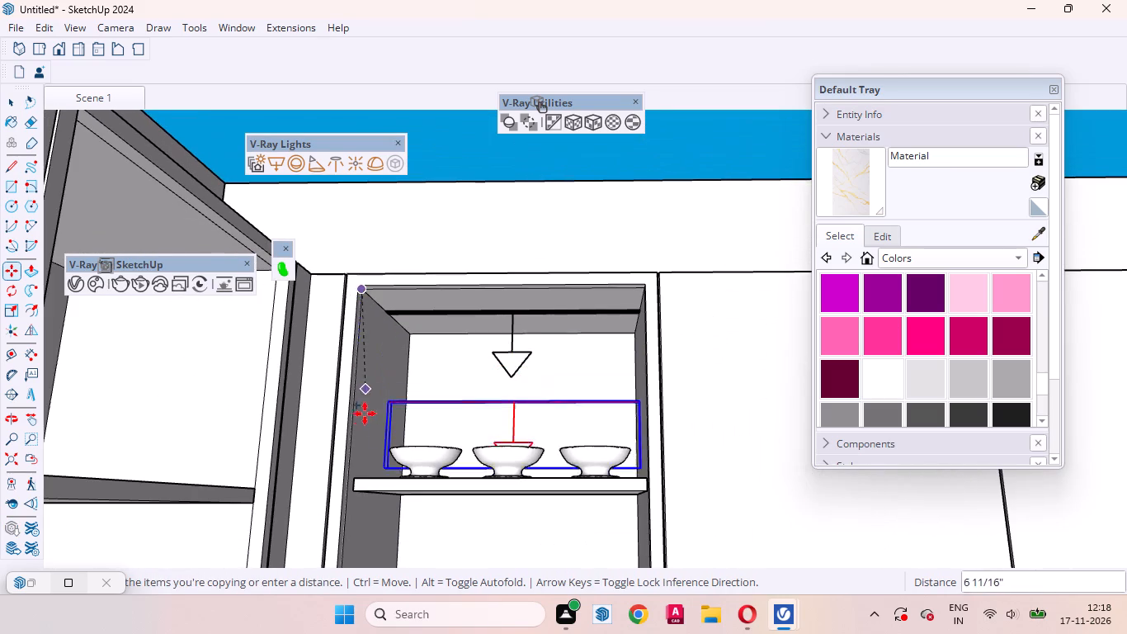
scroll(362, 483, up, 11)
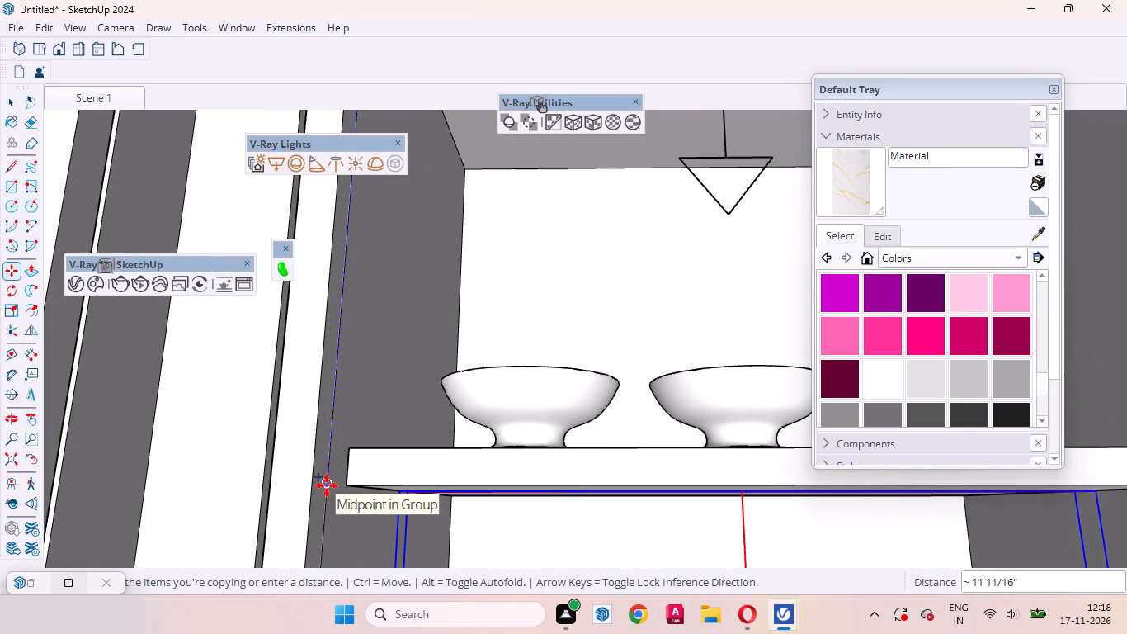
click(327, 485)
scroll(358, 409, down, 5)
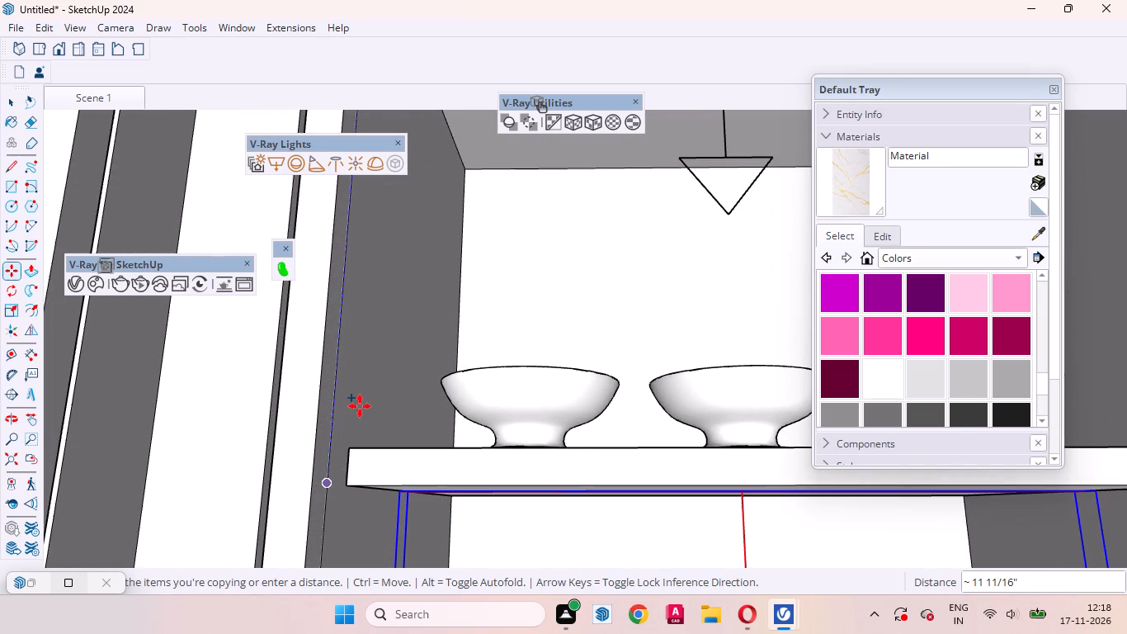
scroll(360, 406, down, 2)
key(space)
Copy the light from the upper shelf's underside to the matching corner on the underside of the shelf below.
scroll(369, 350, up, 1)
scroll(369, 349, down, 4)
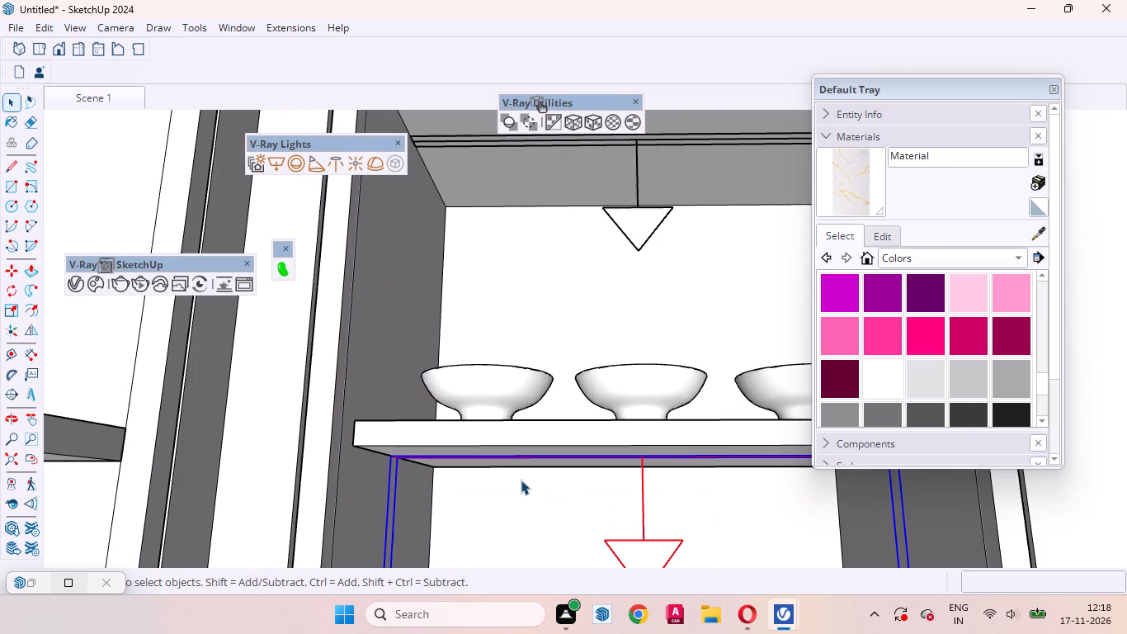
scroll(525, 482, up, 4)
scroll(276, 424, up, 7)
middle_drag(308, 459, 354, 469)
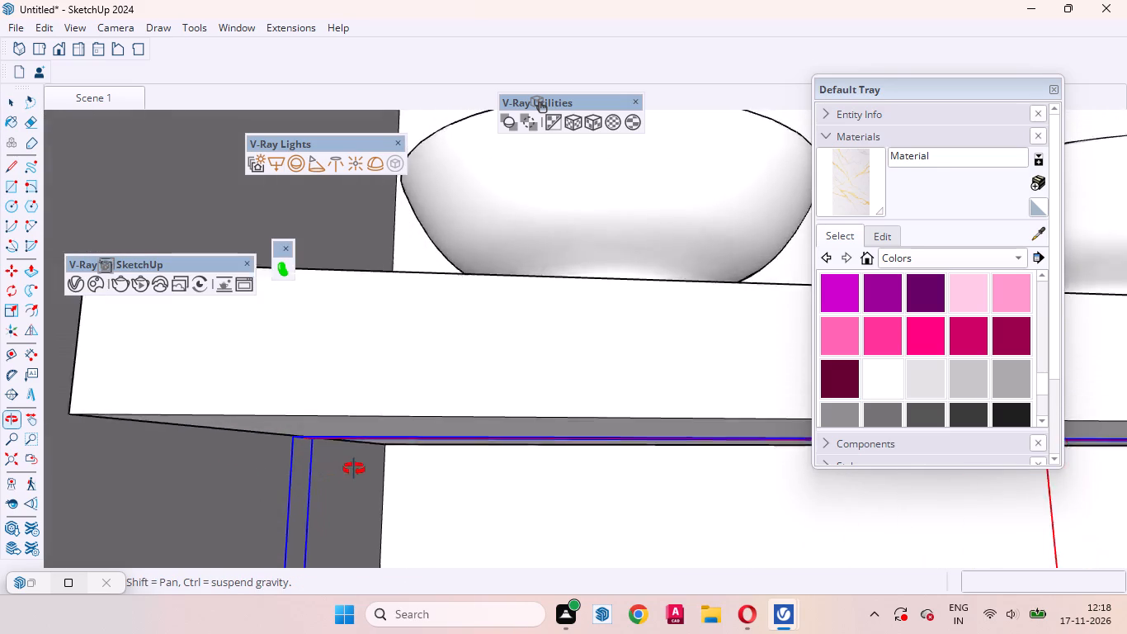
middle_drag(354, 469, 318, 445)
scroll(291, 466, down, 16)
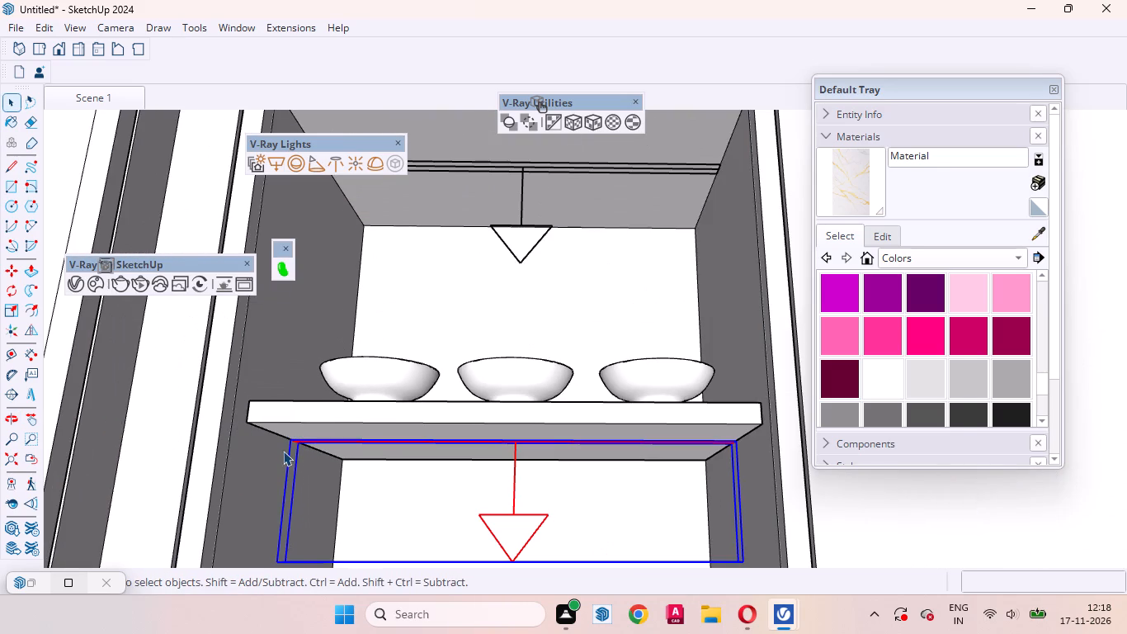
key(m)
scroll(248, 447, up, 4)
click(250, 413)
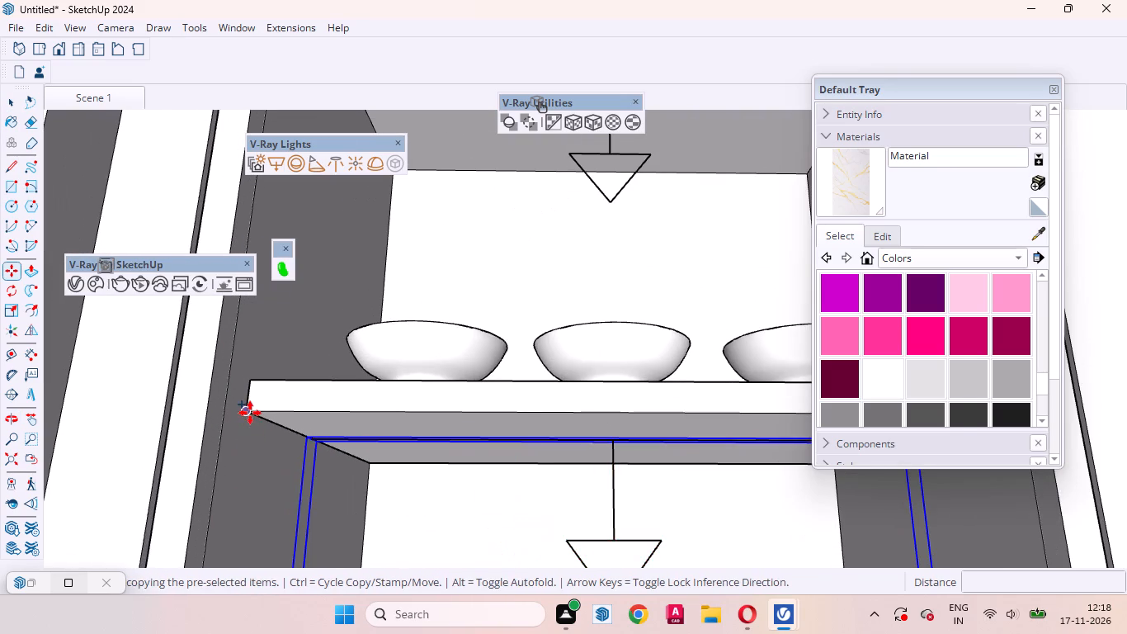
scroll(249, 427, down, 20)
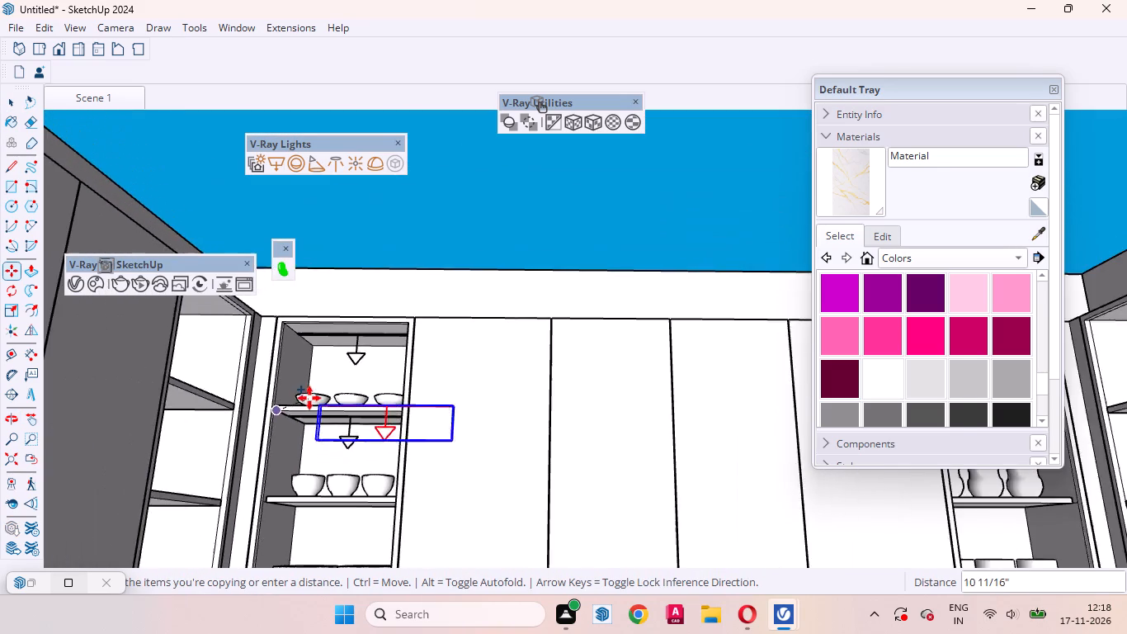
scroll(309, 398, down, 4)
scroll(303, 494, up, 18)
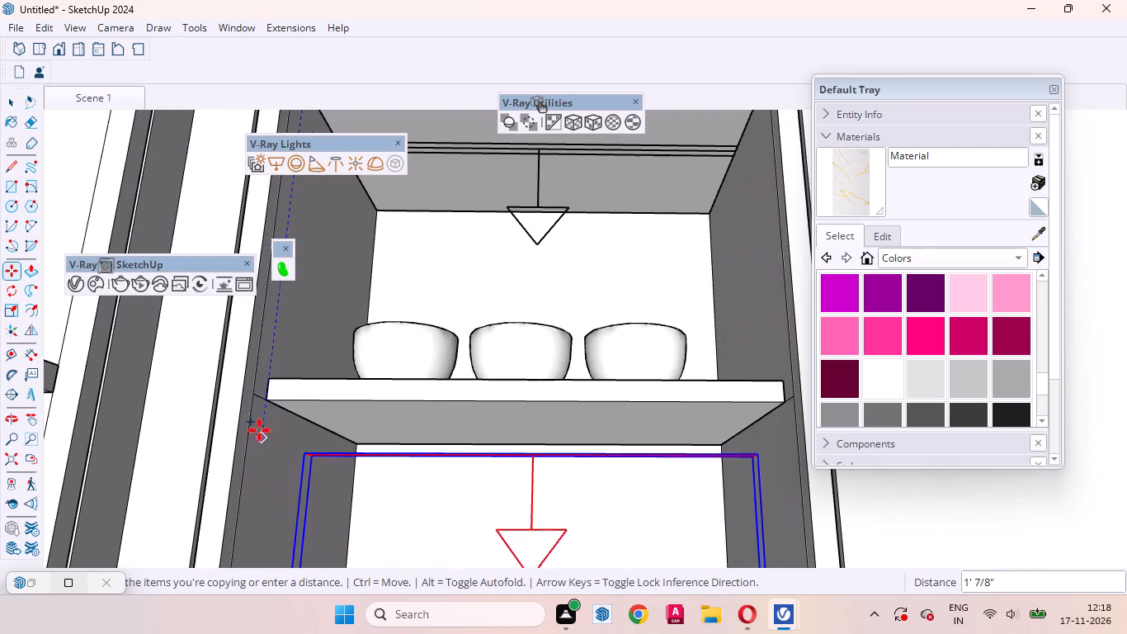
click(263, 399)
key(space)
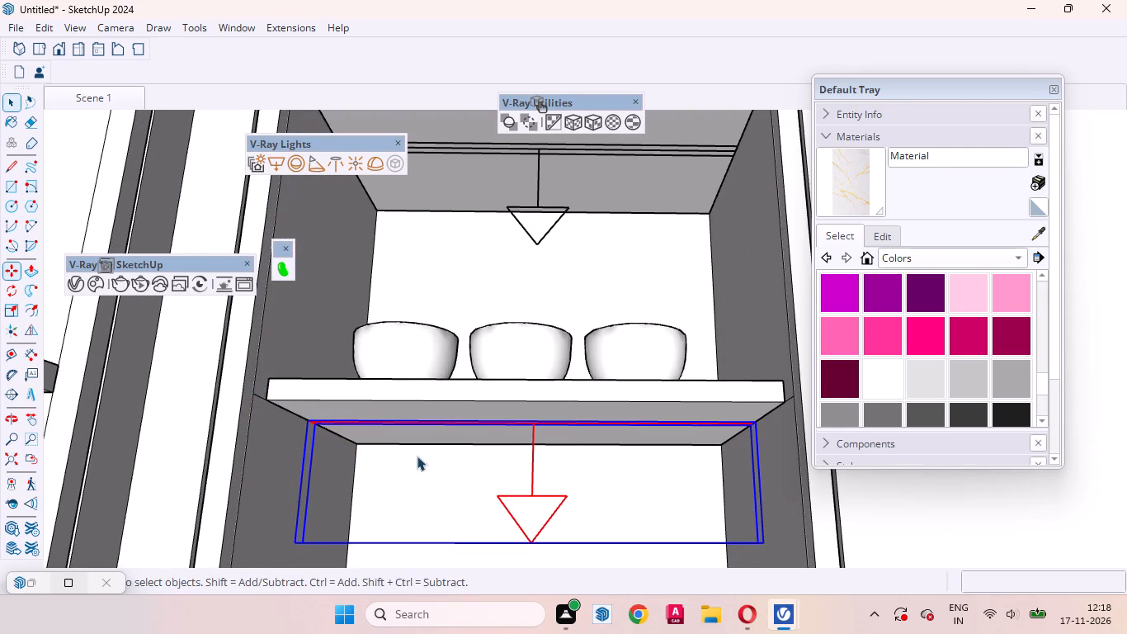
Clear the selection and examine the bowl cabinet's lights and the neighbouring open cabinets from several angles.
middle_drag(473, 427, 458, 521)
scroll(458, 449, down, 16)
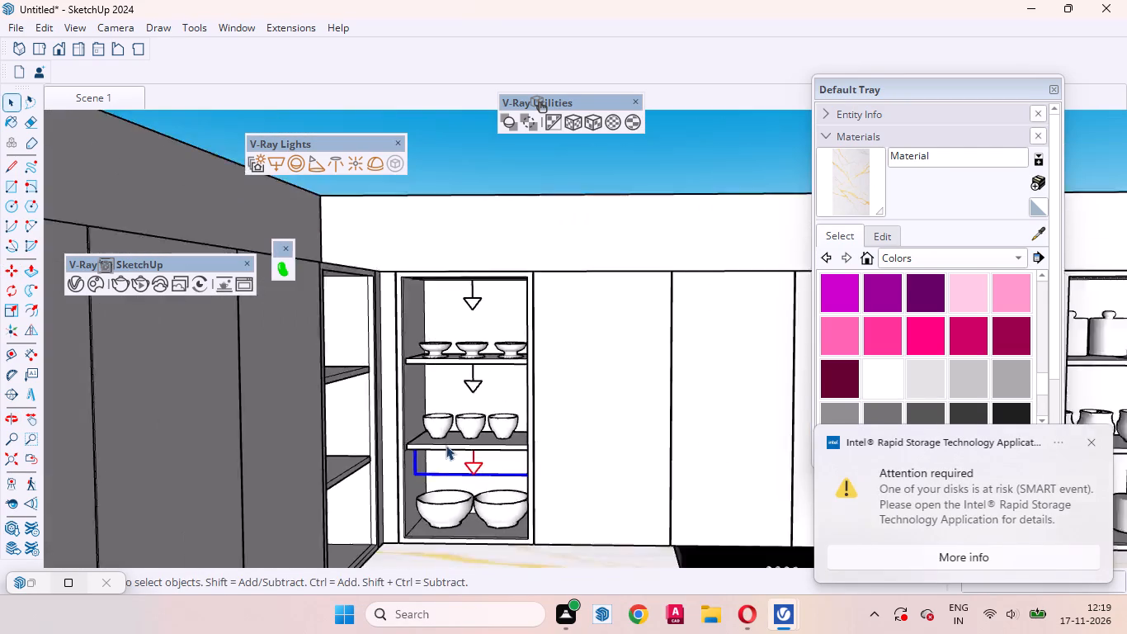
scroll(446, 445, down, 9)
click(511, 291)
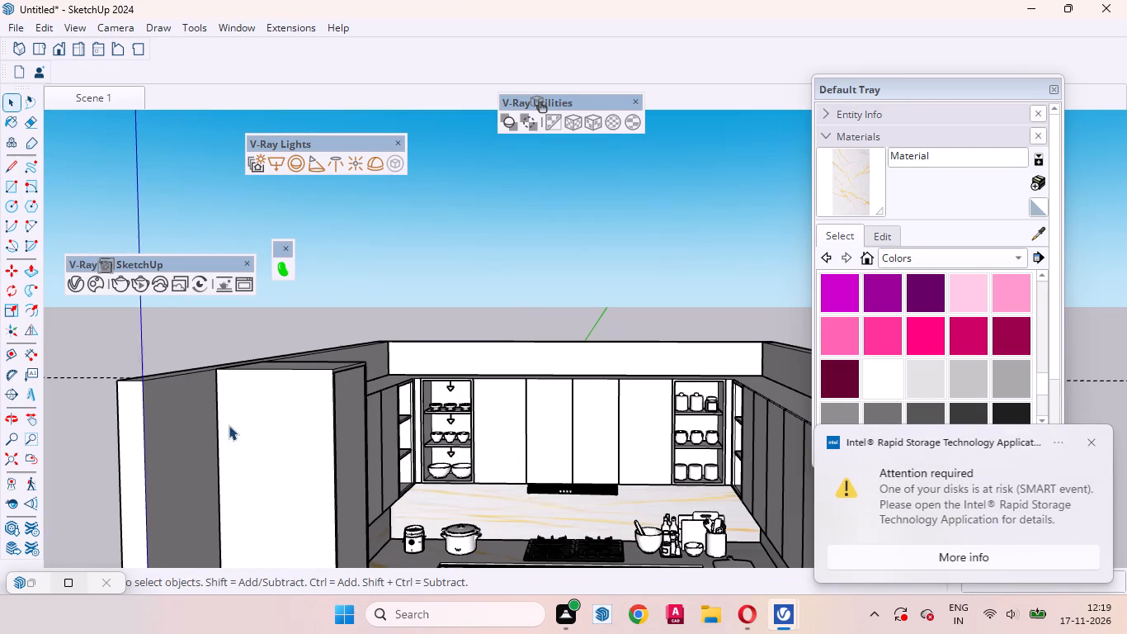
scroll(429, 408, up, 8)
middle_drag(468, 419, 270, 519)
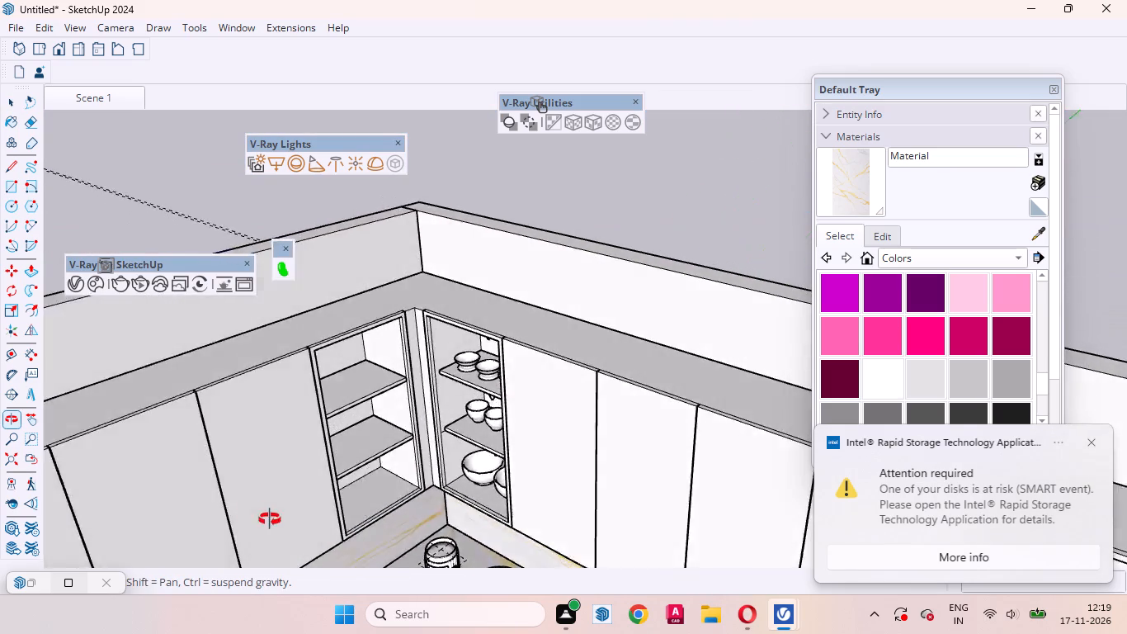
middle_drag(270, 519, 387, 504)
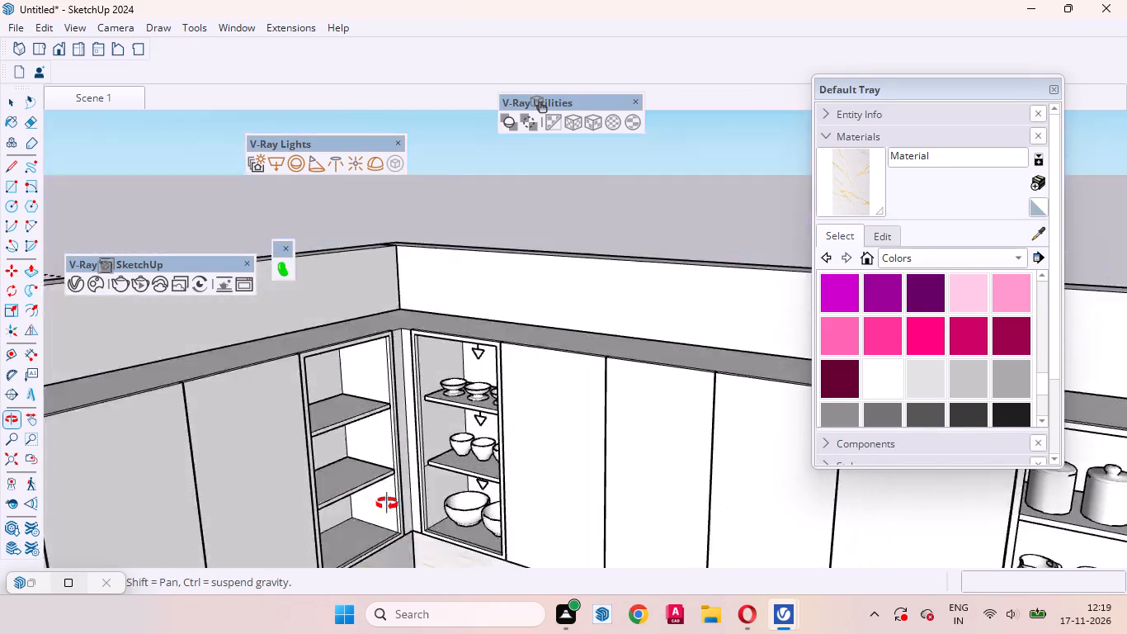
middle_drag(387, 504, 408, 487)
scroll(367, 435, down, 13)
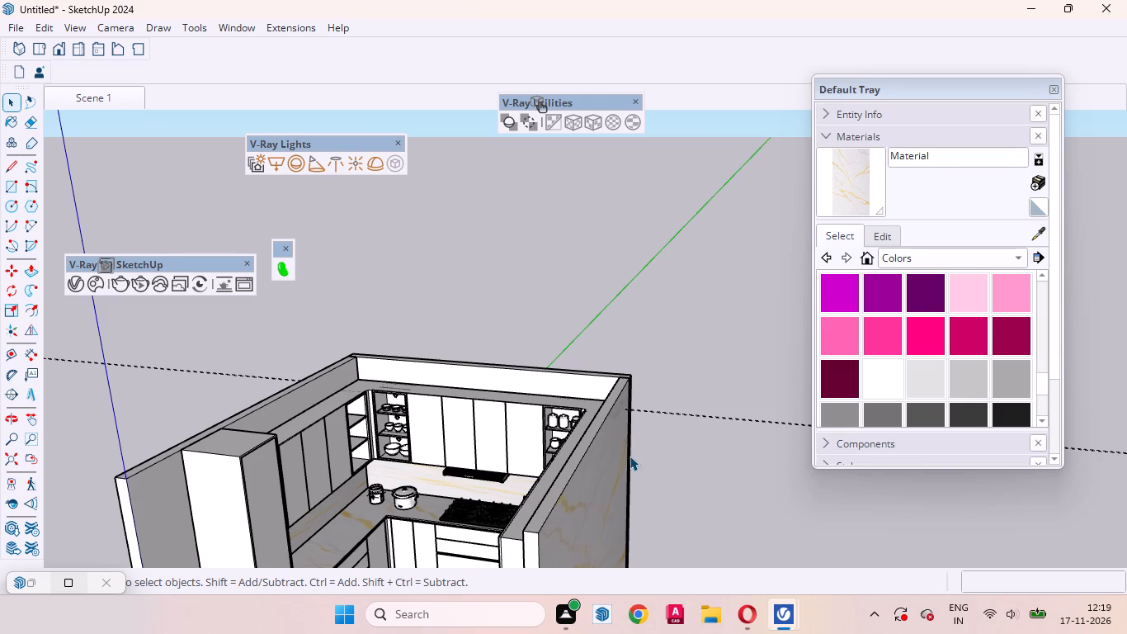
Lower the two lidded canisters in the canister cabinet by about 1/8" and a further 3/8" toward the top shelf's surface.
scroll(276, 357, up, 4)
scroll(393, 384, down, 4)
middle_drag(455, 442, 641, 387)
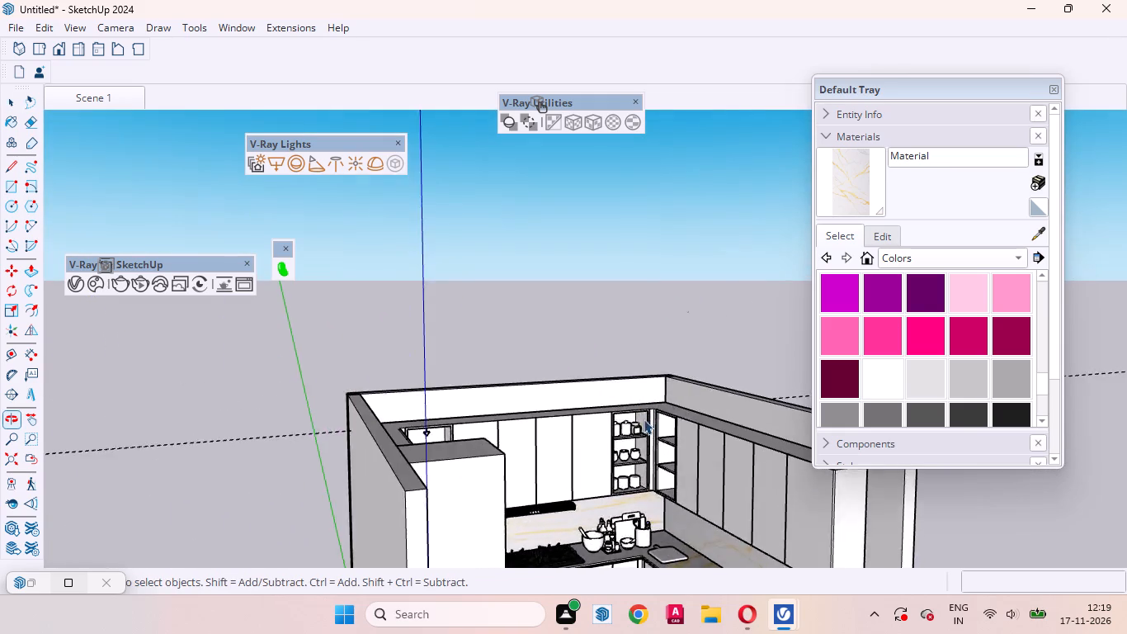
scroll(644, 419, up, 17)
scroll(643, 490, up, 1)
middle_drag(641, 488, 592, 366)
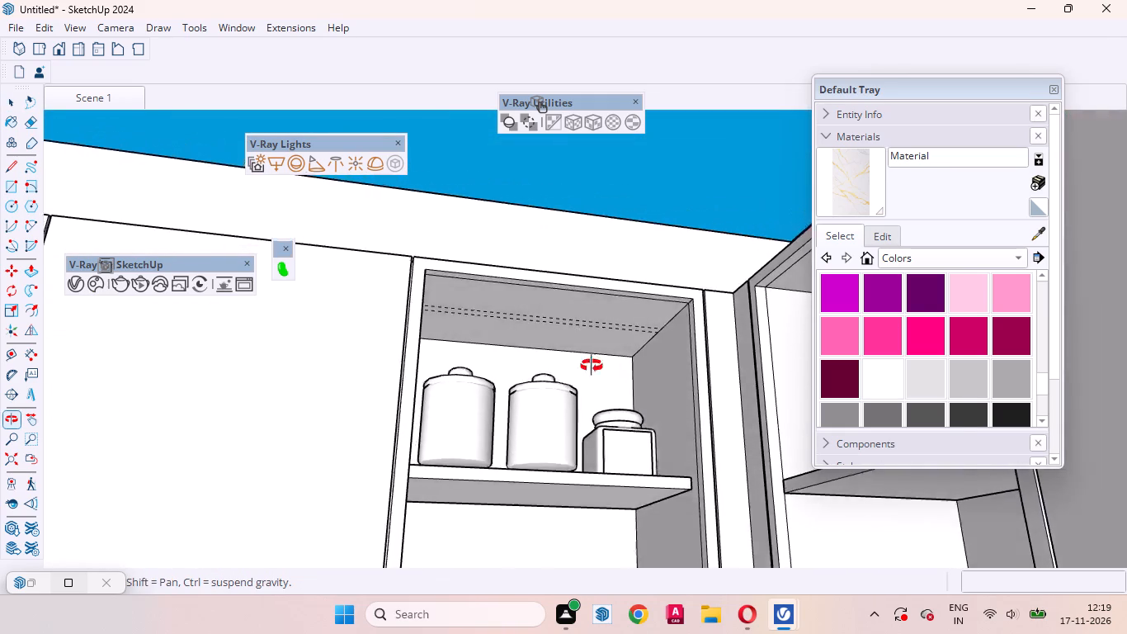
middle_drag(592, 366, 663, 407)
scroll(637, 439, up, 2)
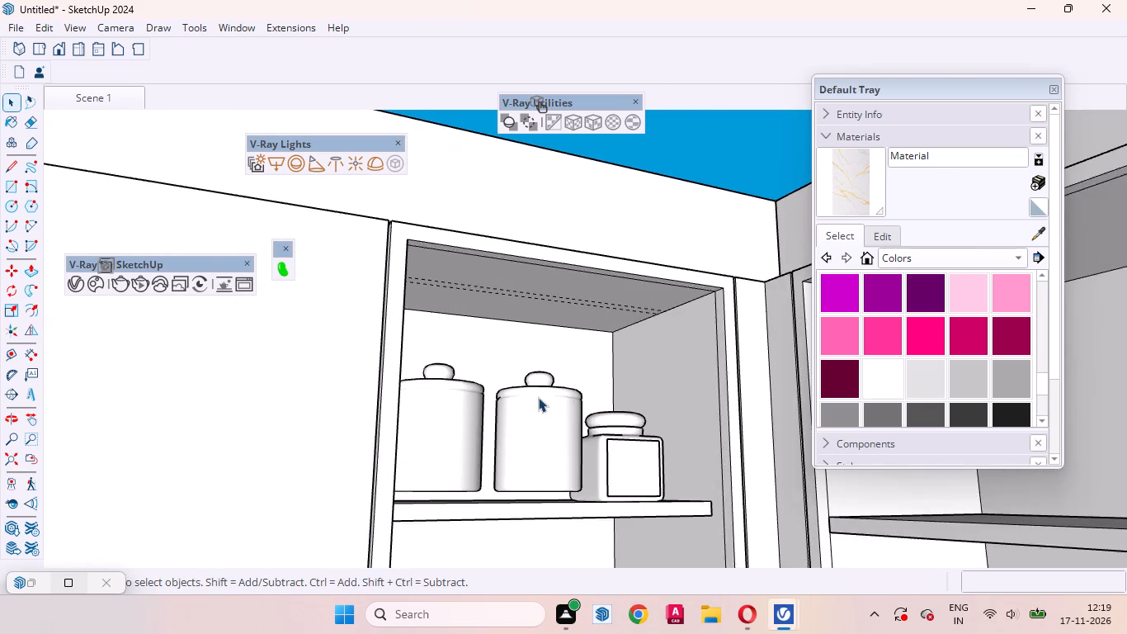
scroll(537, 392, down, 2)
scroll(537, 392, up, 1)
scroll(537, 392, down, 1)
middle_drag(554, 426, 540, 467)
click(541, 466)
scroll(540, 462, up, 3)
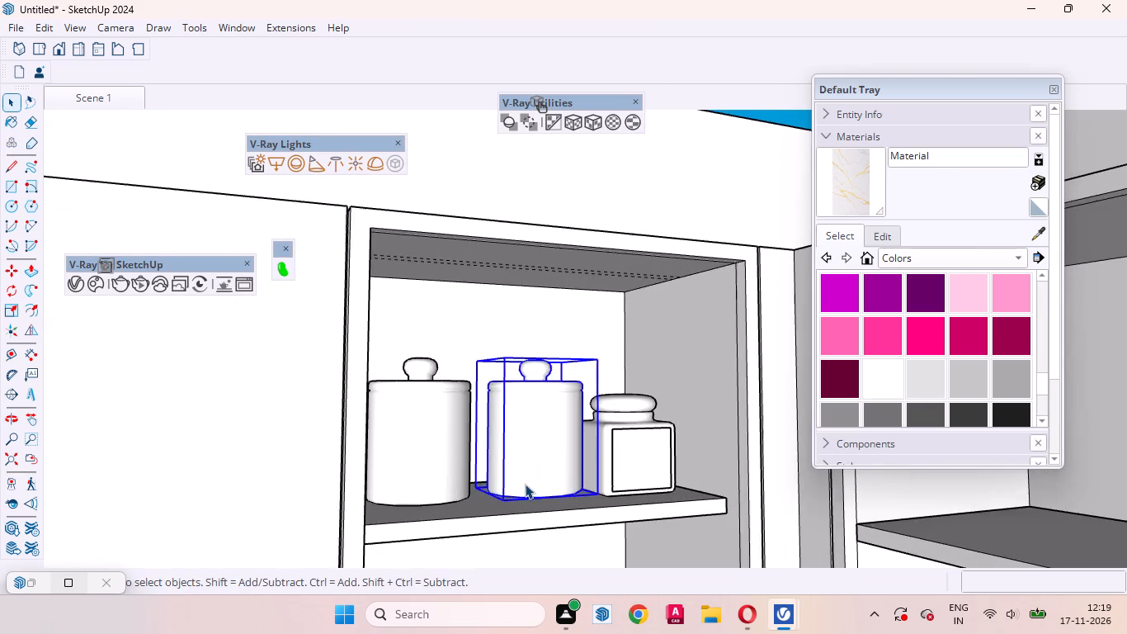
middle_drag(502, 486, 459, 455)
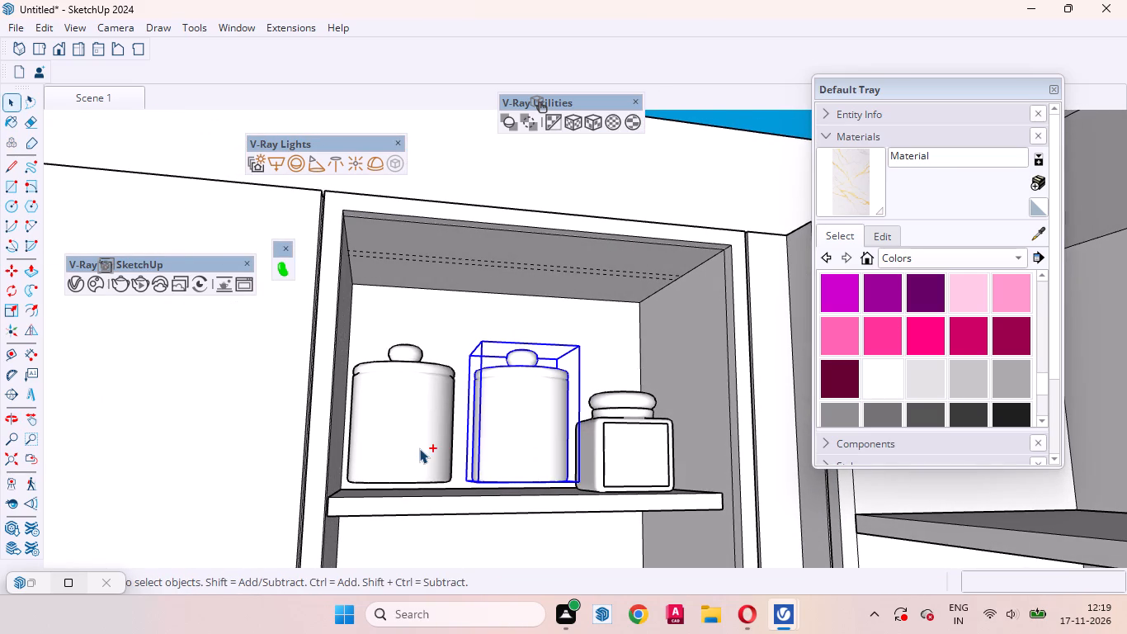
ctrl+click(419, 448)
key(m)
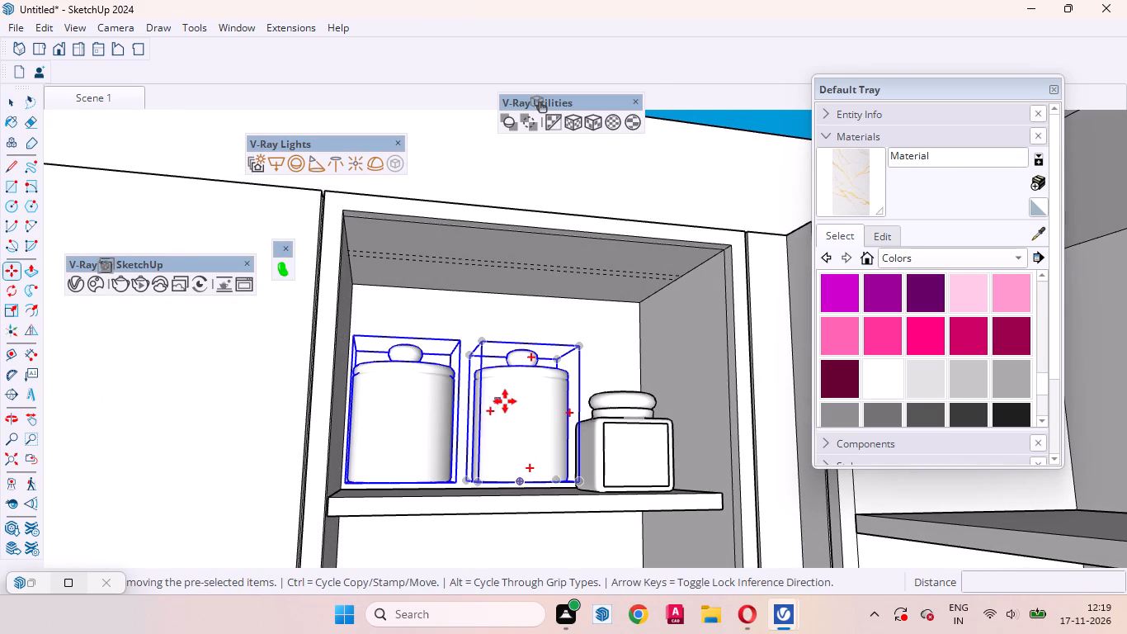
click(508, 398)
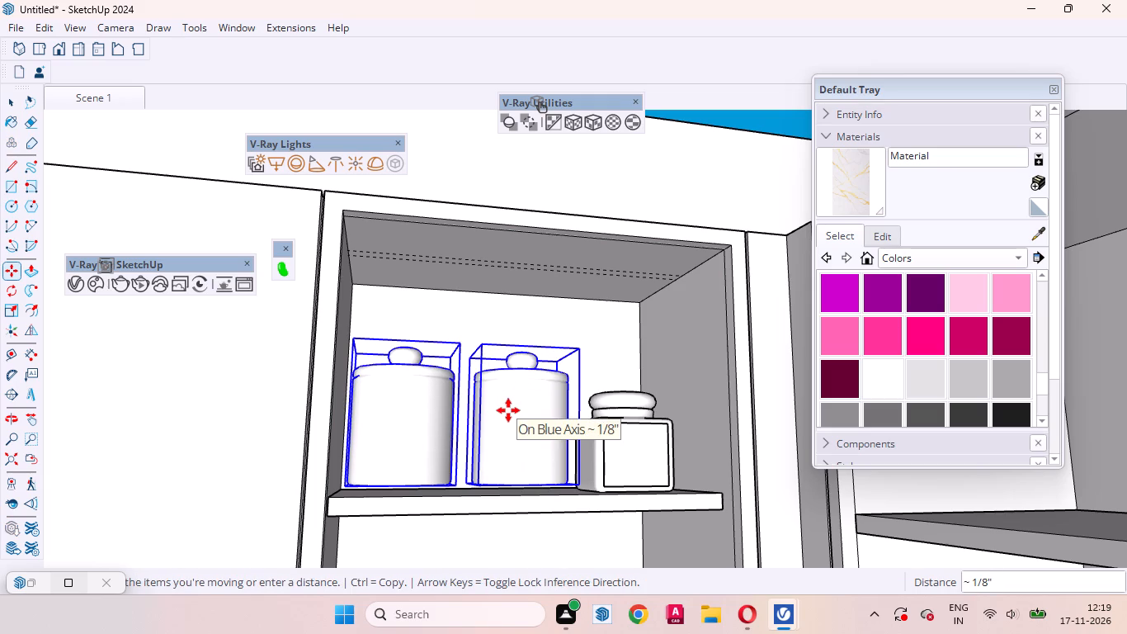
click(508, 410)
scroll(592, 490, up, 7)
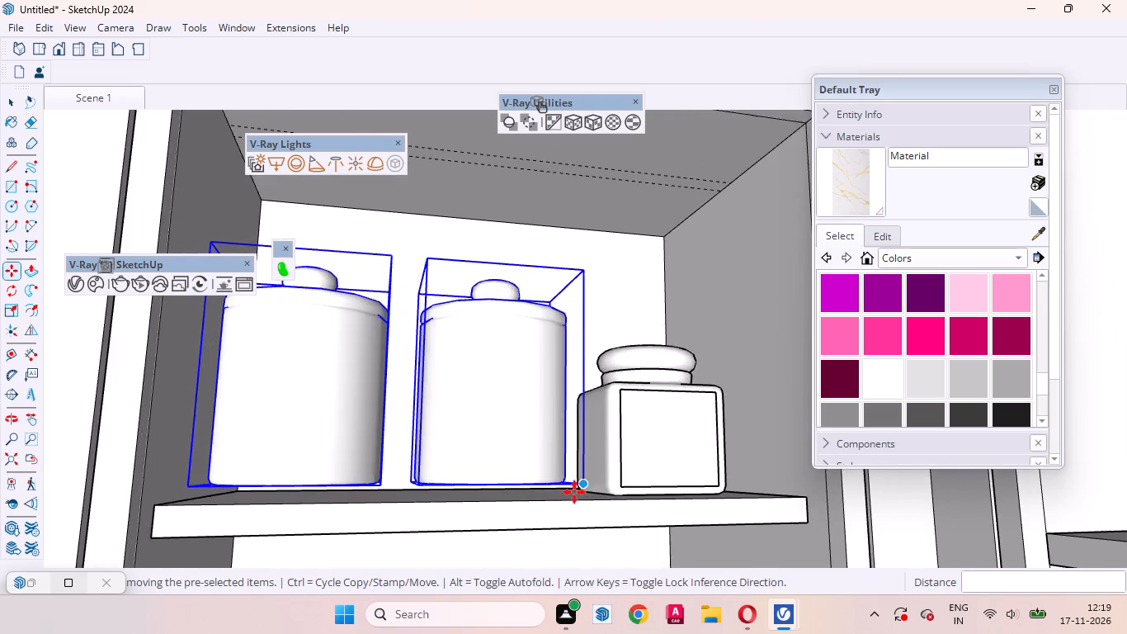
middle_drag(568, 494, 533, 493)
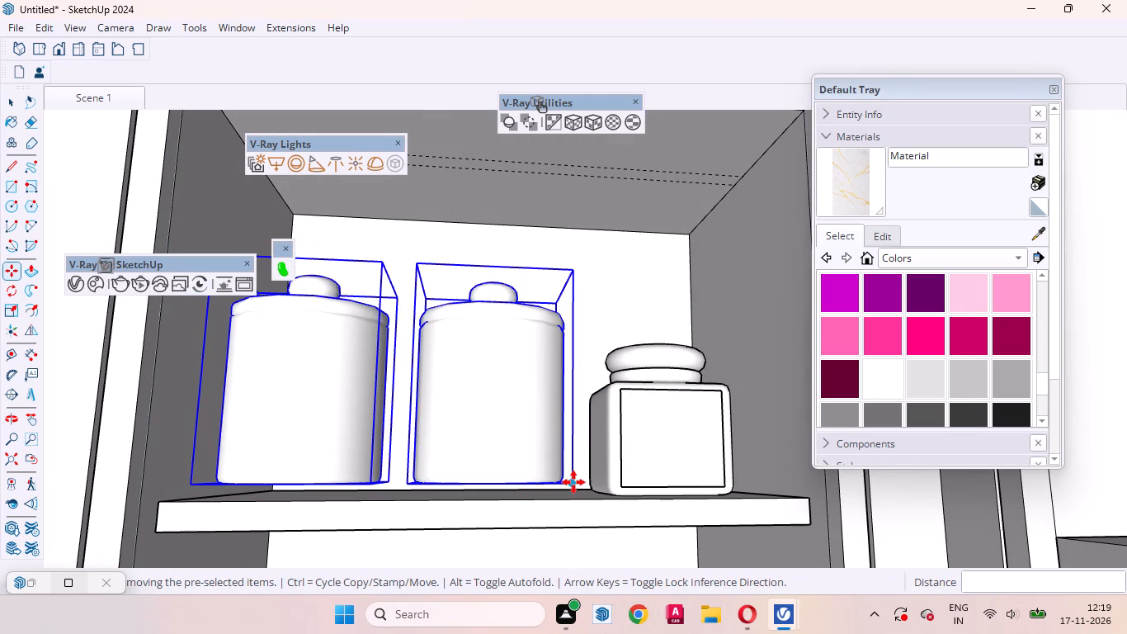
click(573, 482)
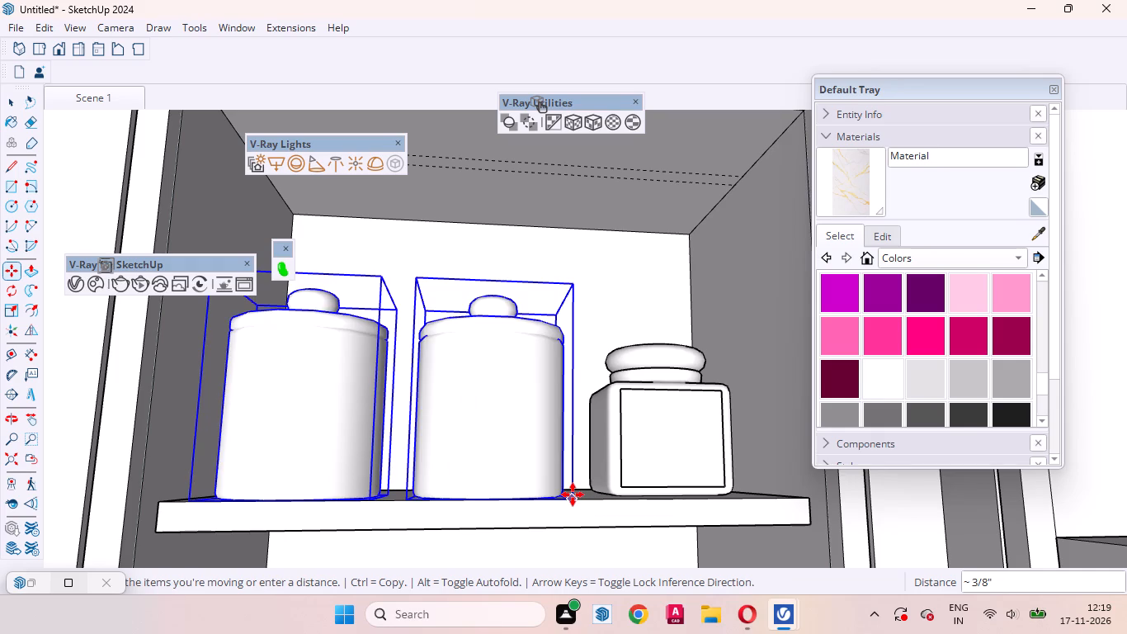
click(573, 494)
key(space)
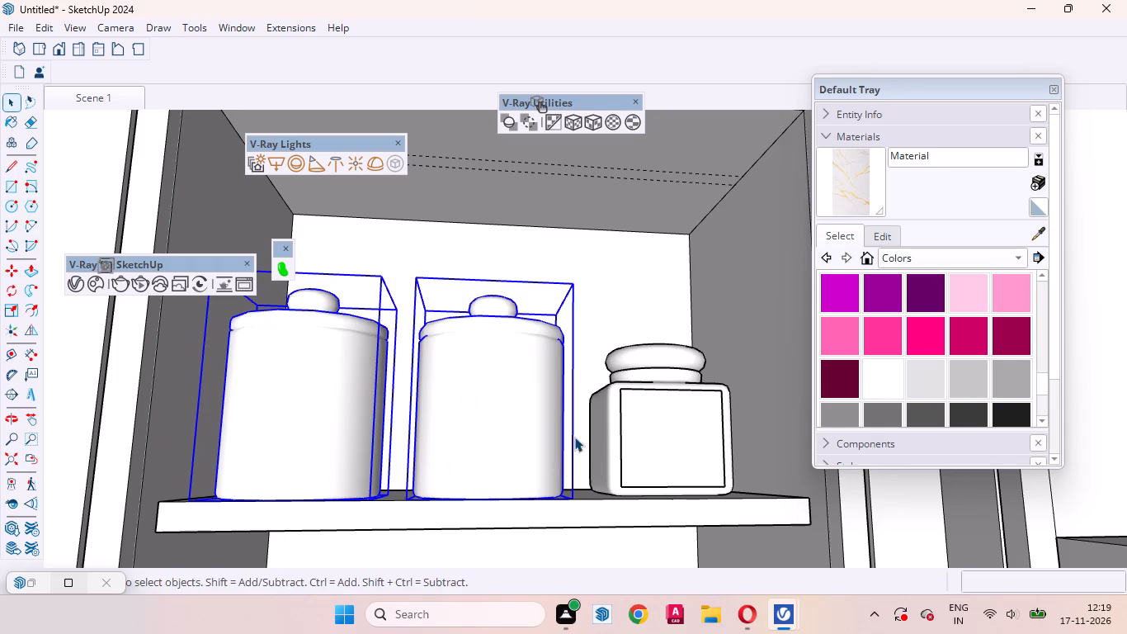
Slide the two selected canisters back along the green axis about 2", deeper onto the shelf.
middle_drag(576, 438, 424, 627)
scroll(514, 443, up, 7)
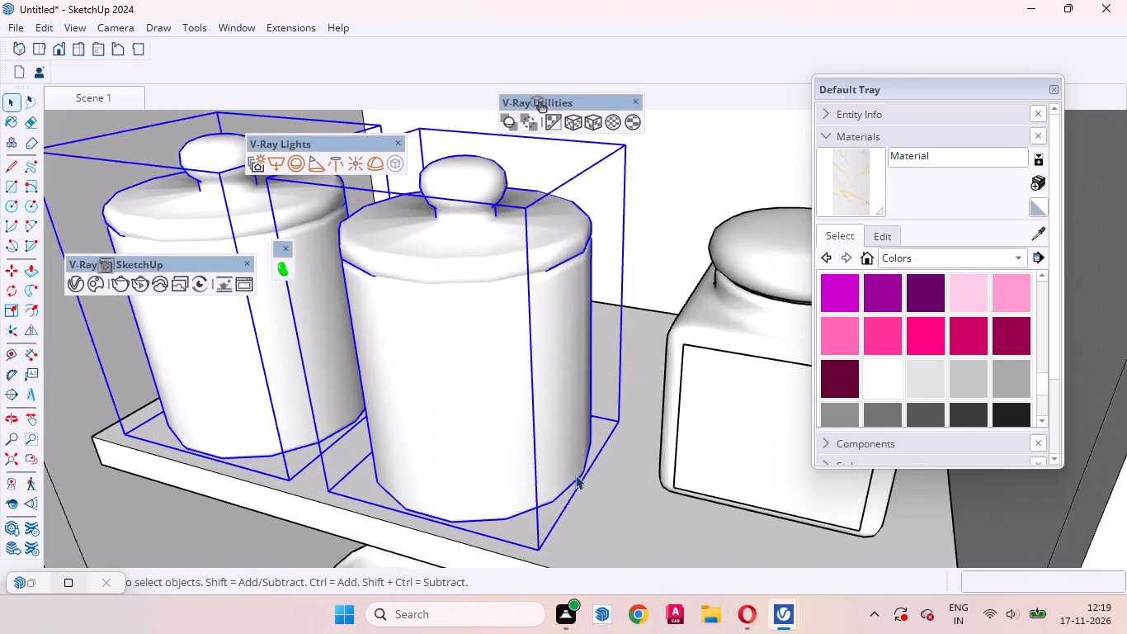
key(m)
click(604, 532)
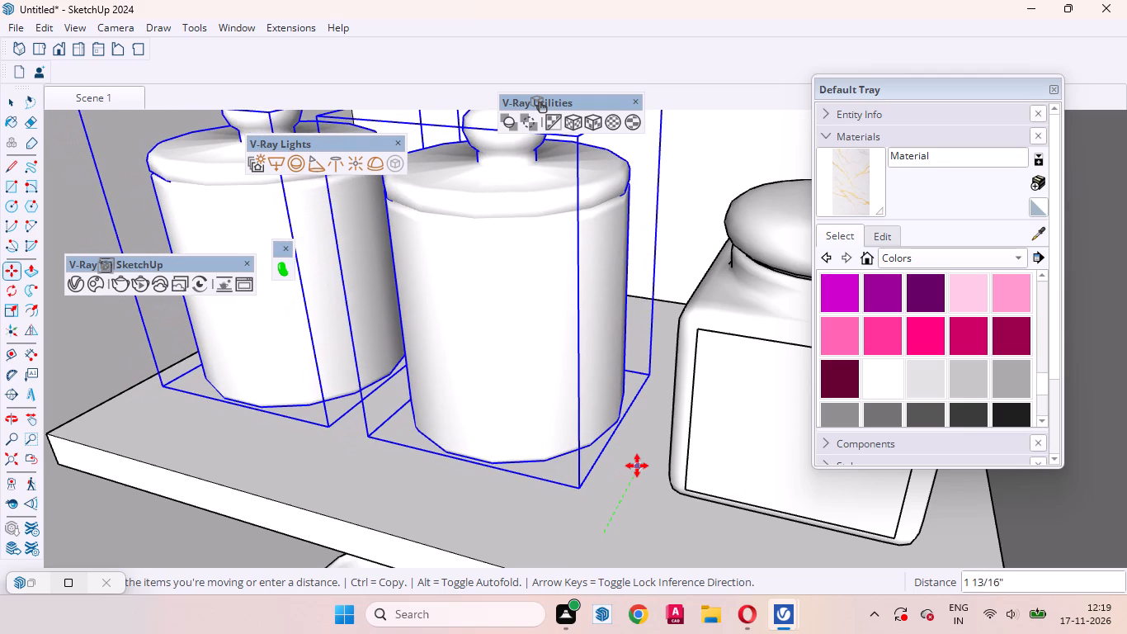
click(641, 457)
key(space)
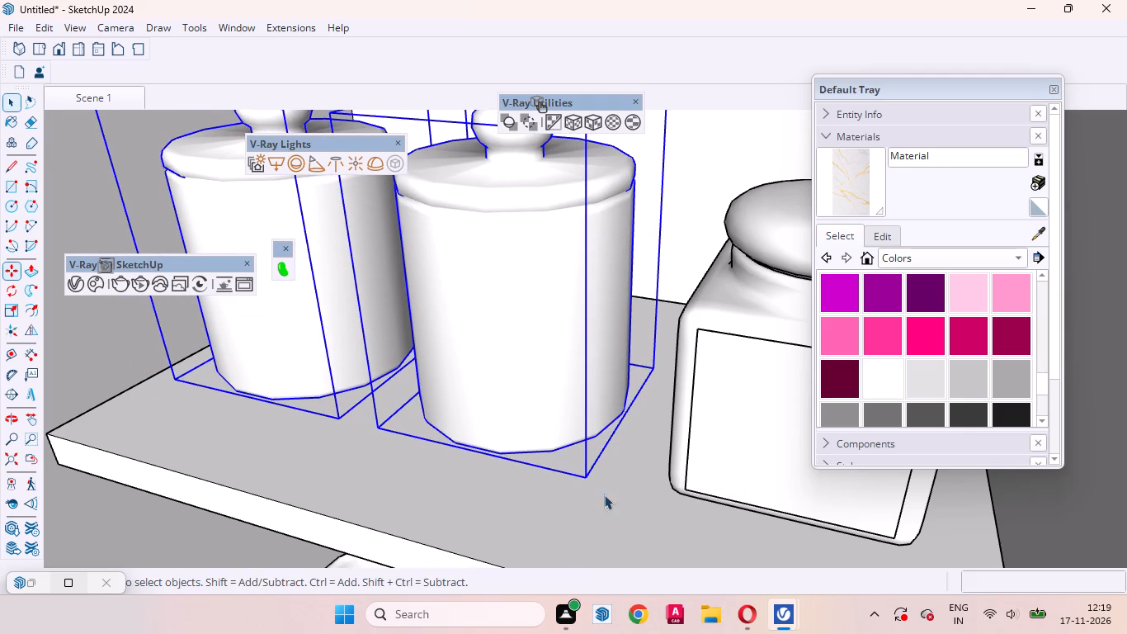
Draw a V-Ray rectangle light between the two guides under the canister cabinet's top, spanning its full inner width.
scroll(705, 460, down, 8)
middle_drag(587, 480, 689, 364)
scroll(650, 456, down, 3)
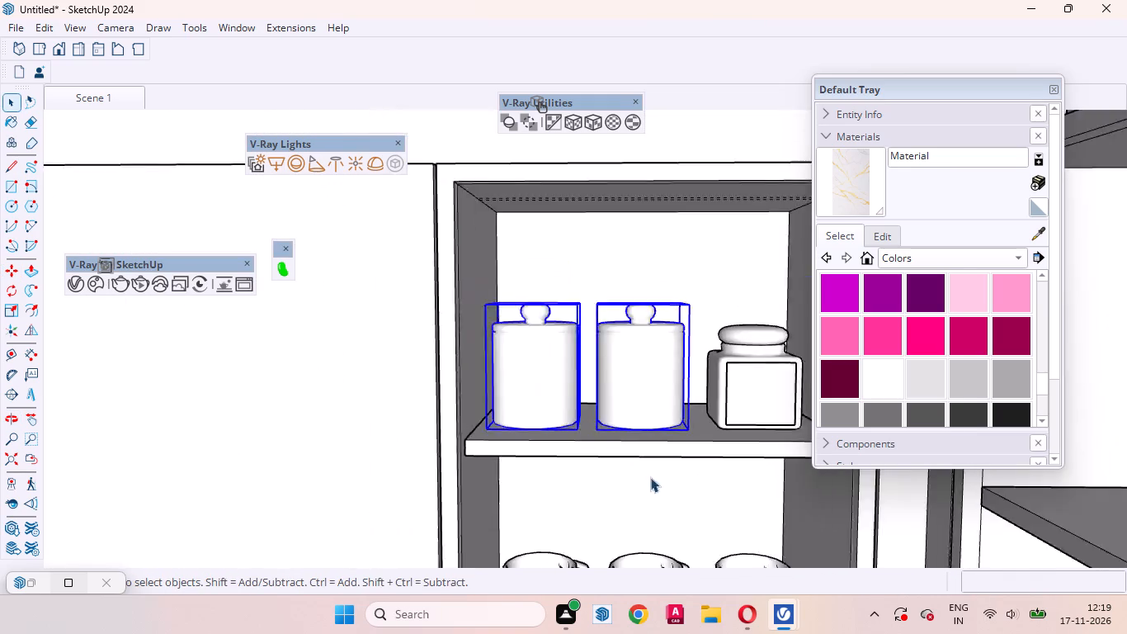
scroll(650, 477, down, 6)
middle_drag(618, 438, 511, 338)
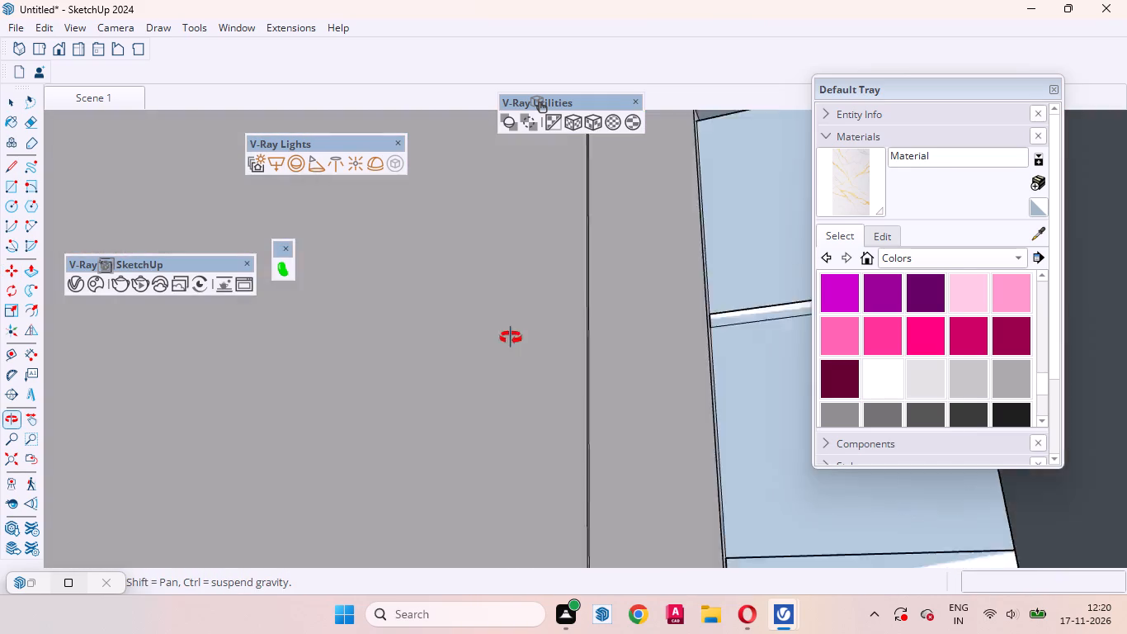
middle_drag(511, 338, 620, 359)
scroll(550, 324, up, 9)
middle_drag(578, 356, 468, 380)
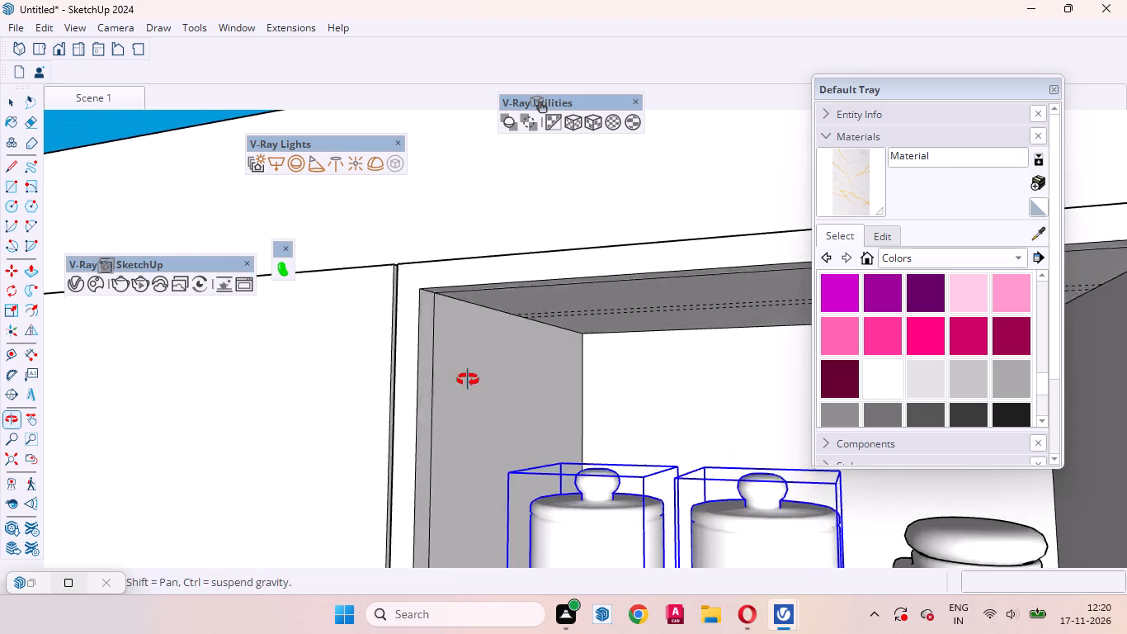
middle_drag(468, 380, 620, 301)
scroll(601, 385, down, 7)
scroll(591, 394, up, 1)
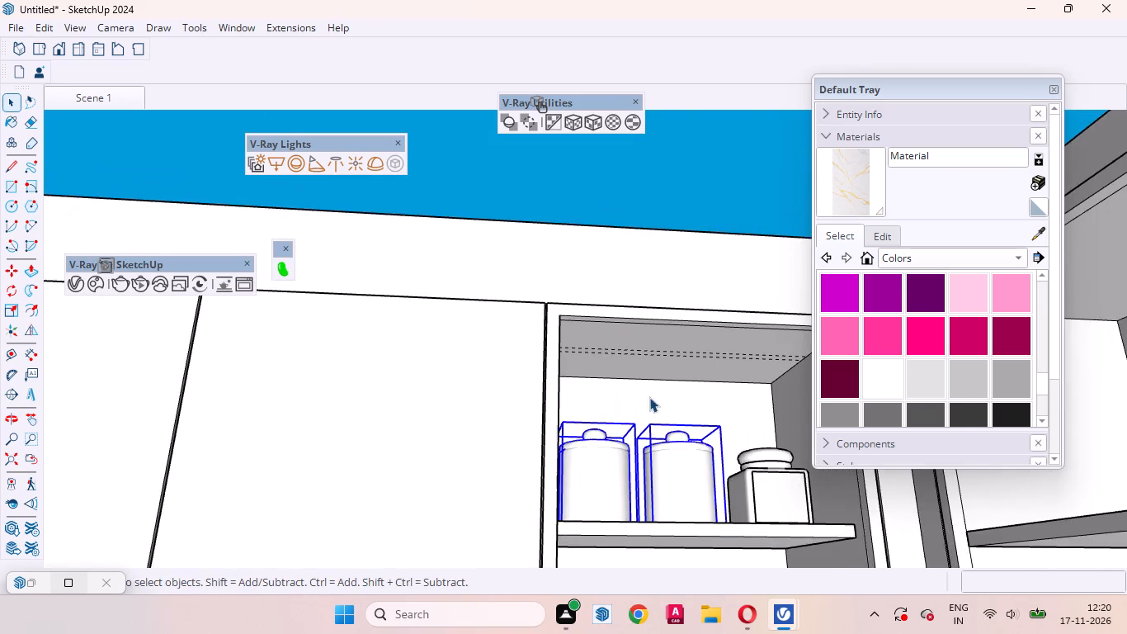
scroll(642, 398, down, 4)
middle_drag(663, 393, 661, 530)
scroll(655, 355, down, 7)
scroll(657, 519, up, 7)
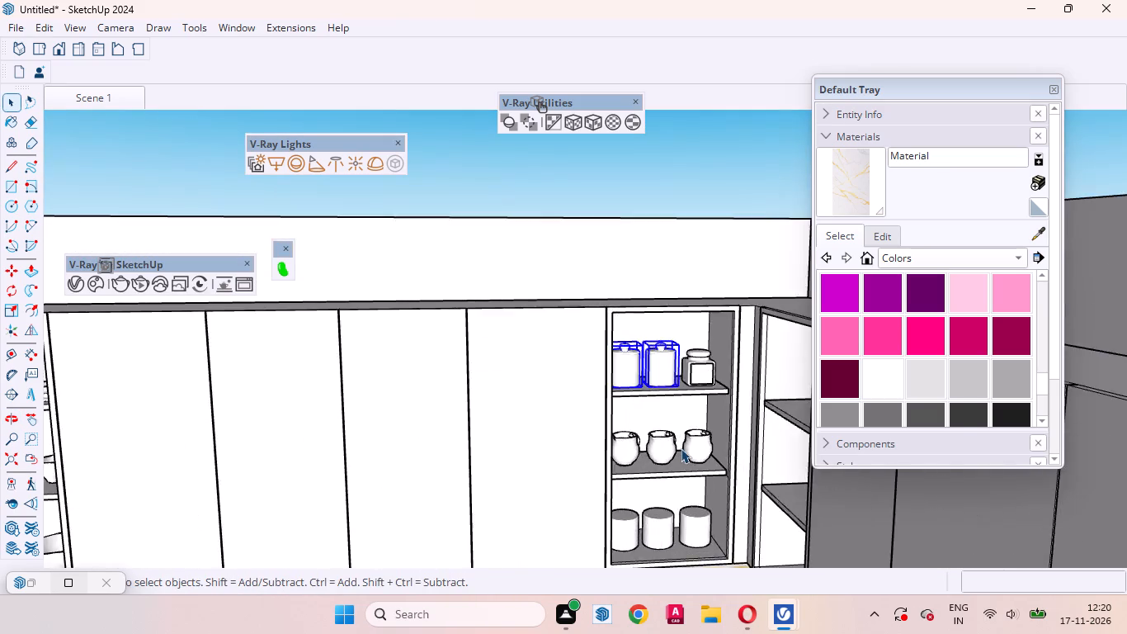
scroll(681, 448, up, 2)
middle_drag(680, 483, 644, 351)
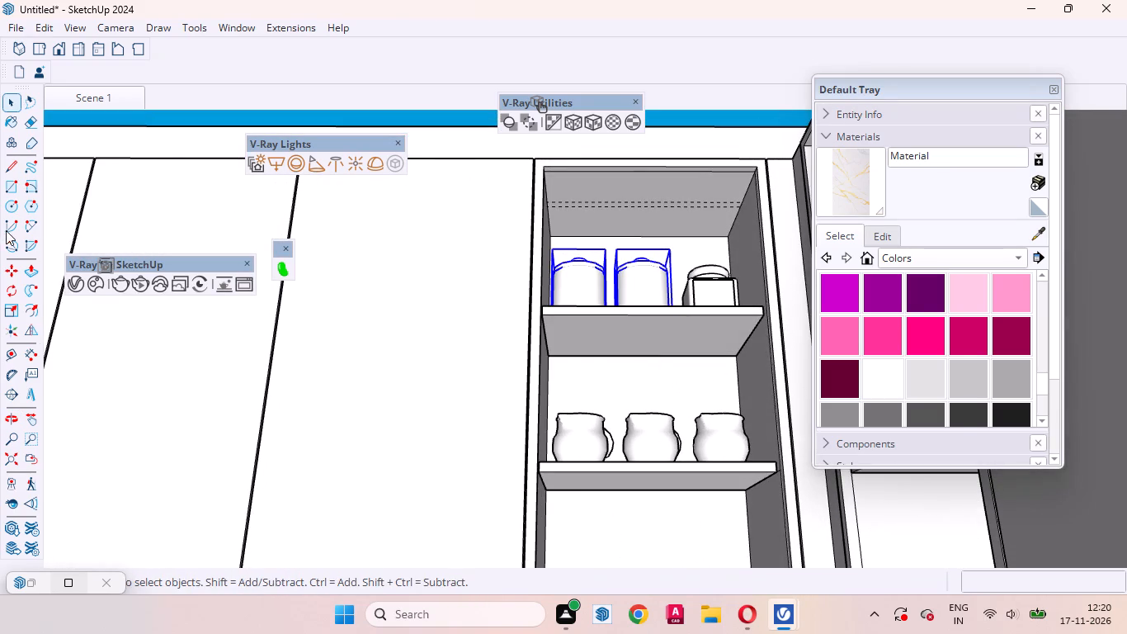
click(280, 164)
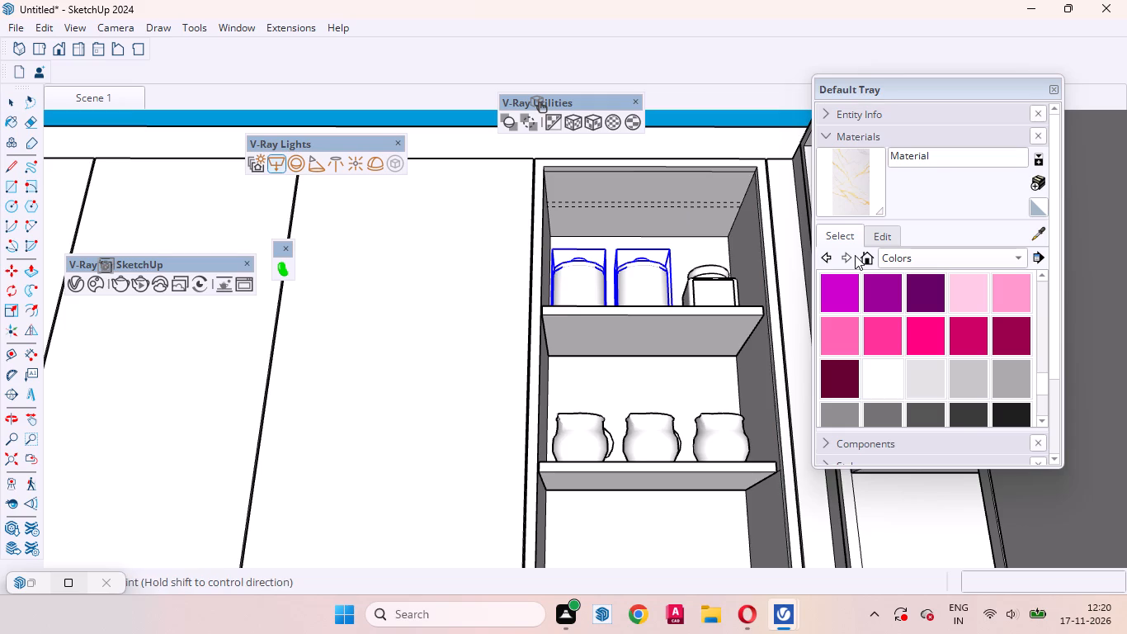
scroll(788, 212, up, 7)
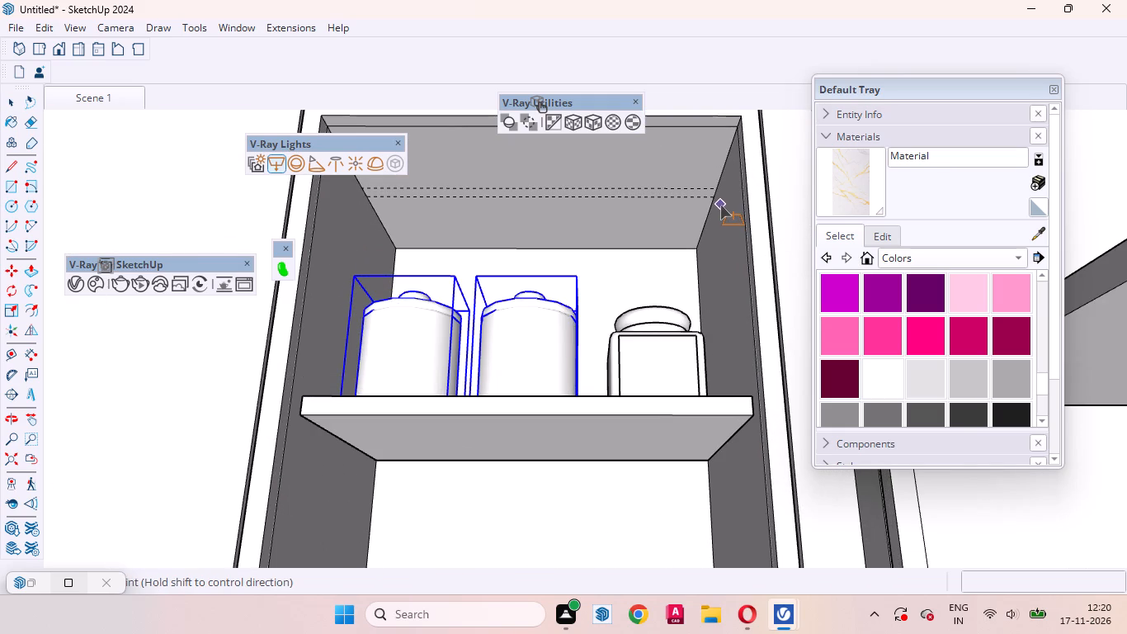
click(712, 196)
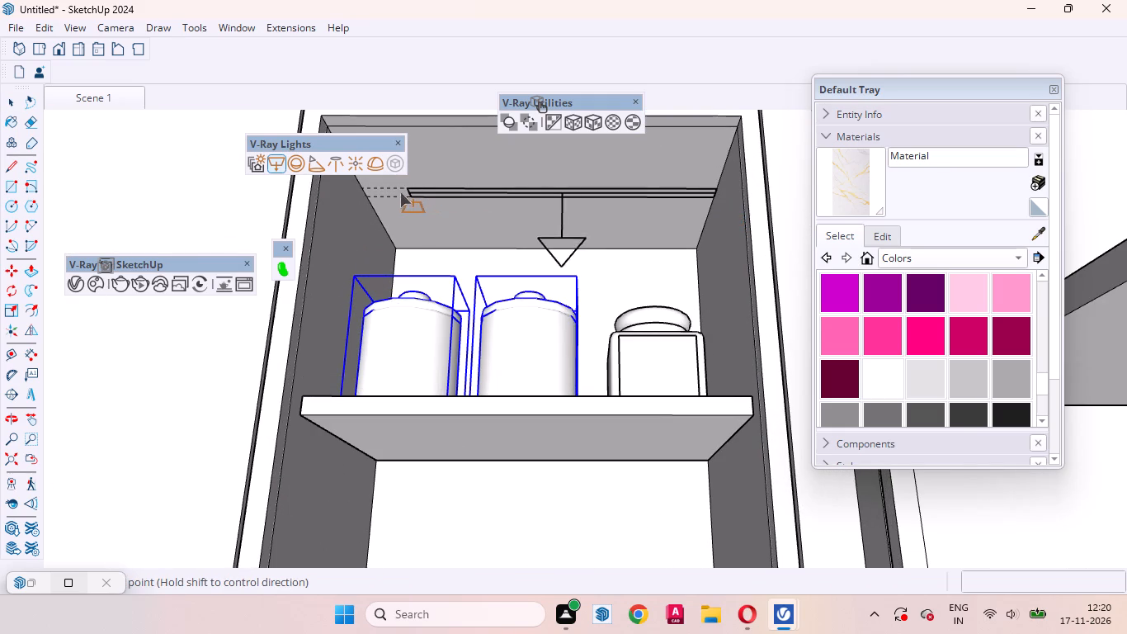
click(362, 192)
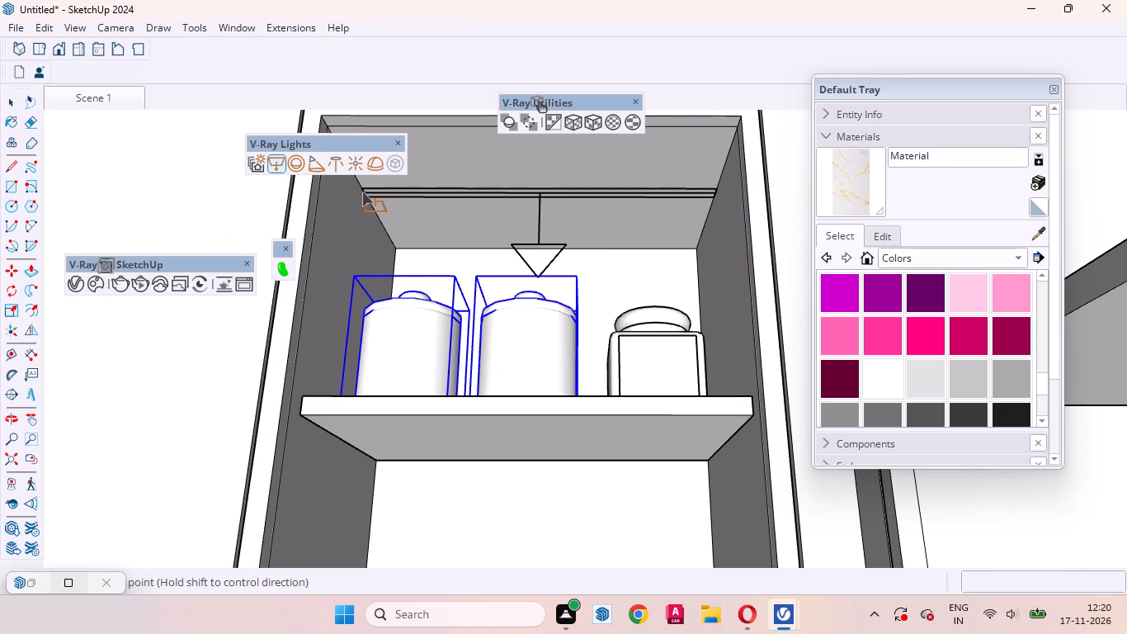
key(space)
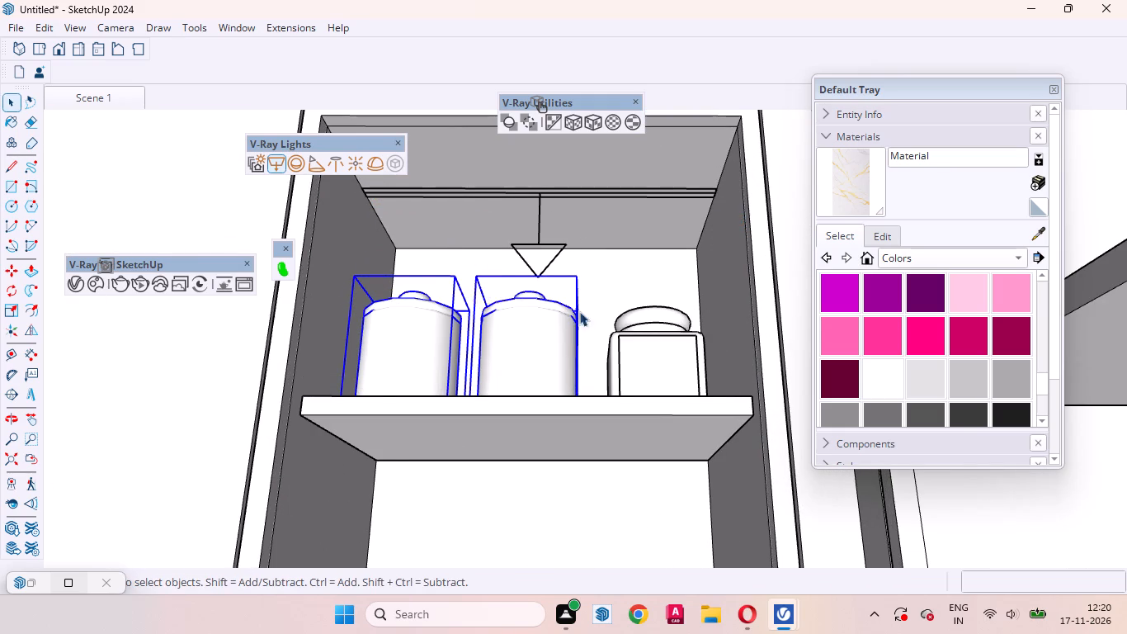
Copy the rectangle light straight down about 11 15/16" to below the shelf holding the canisters.
scroll(582, 321, down, 4)
scroll(581, 335, up, 1)
scroll(581, 335, down, 2)
click(556, 260)
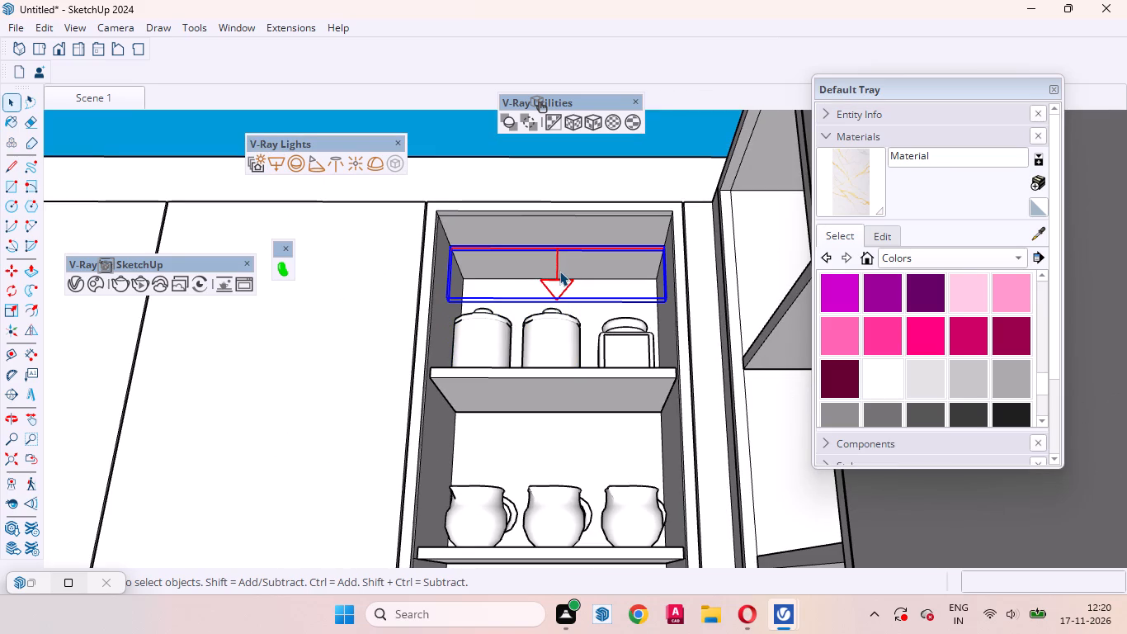
key(m)
scroll(460, 258, up, 7)
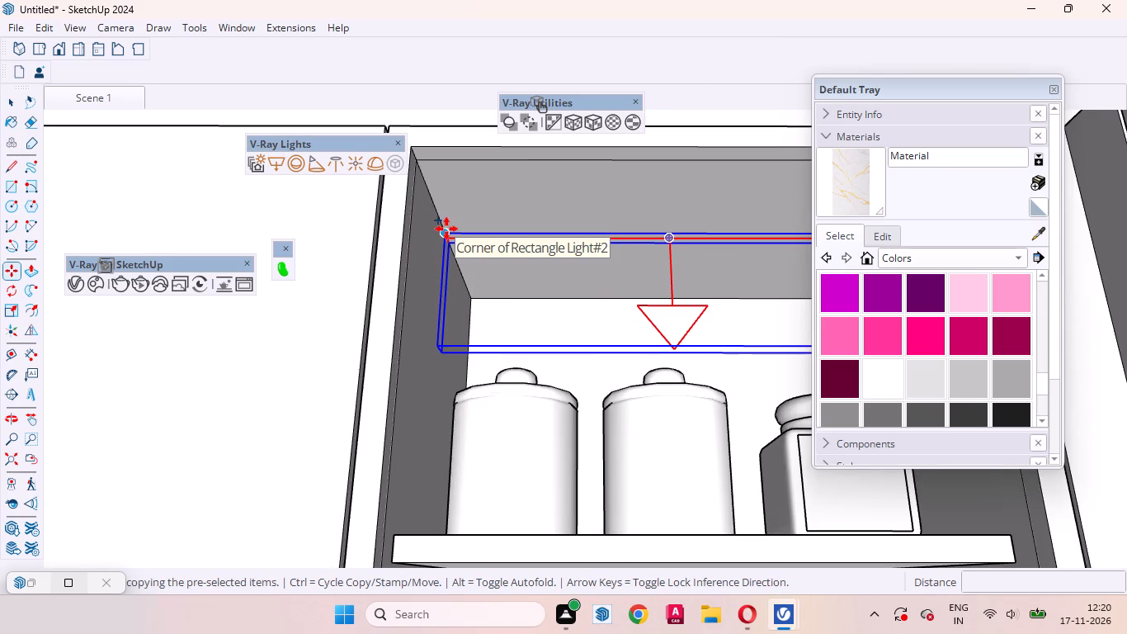
click(415, 163)
scroll(414, 298, down, 7)
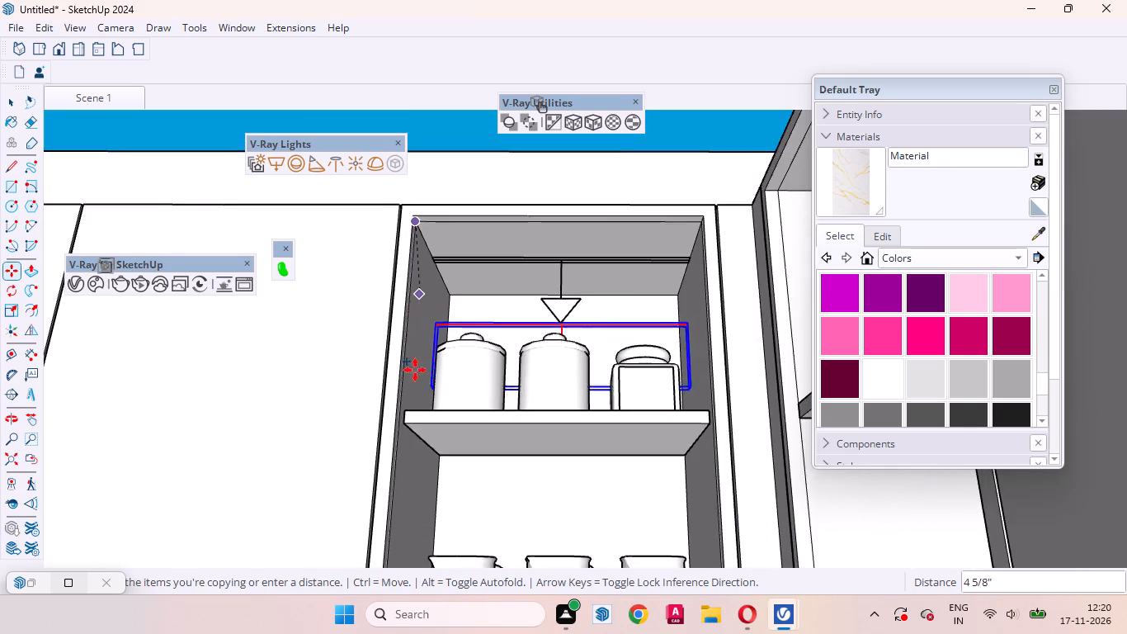
scroll(408, 437, up, 8)
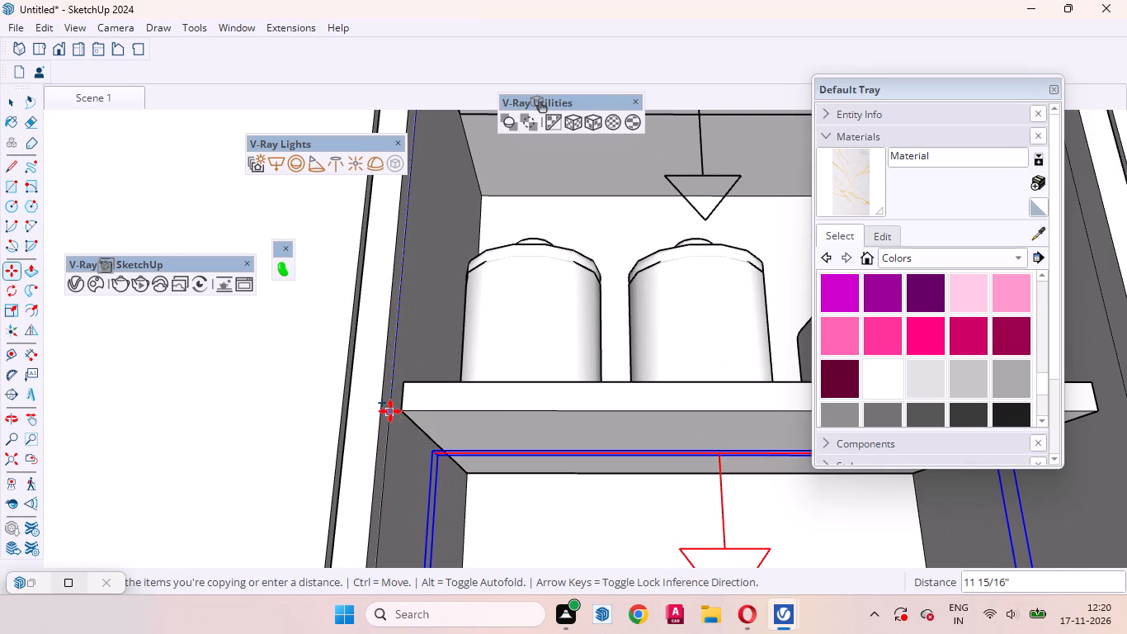
click(390, 411)
Raise the copied light about 1/4" to meet the underside of the canister shelf.
scroll(436, 438, up, 5)
middle_drag(441, 478, 437, 514)
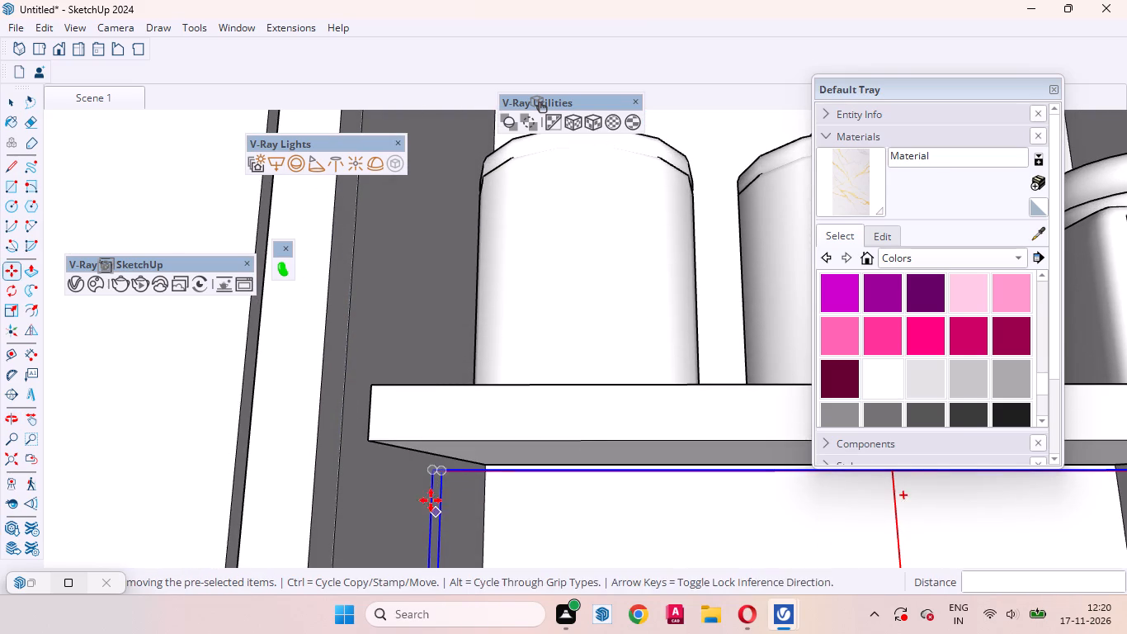
click(432, 471)
click(431, 452)
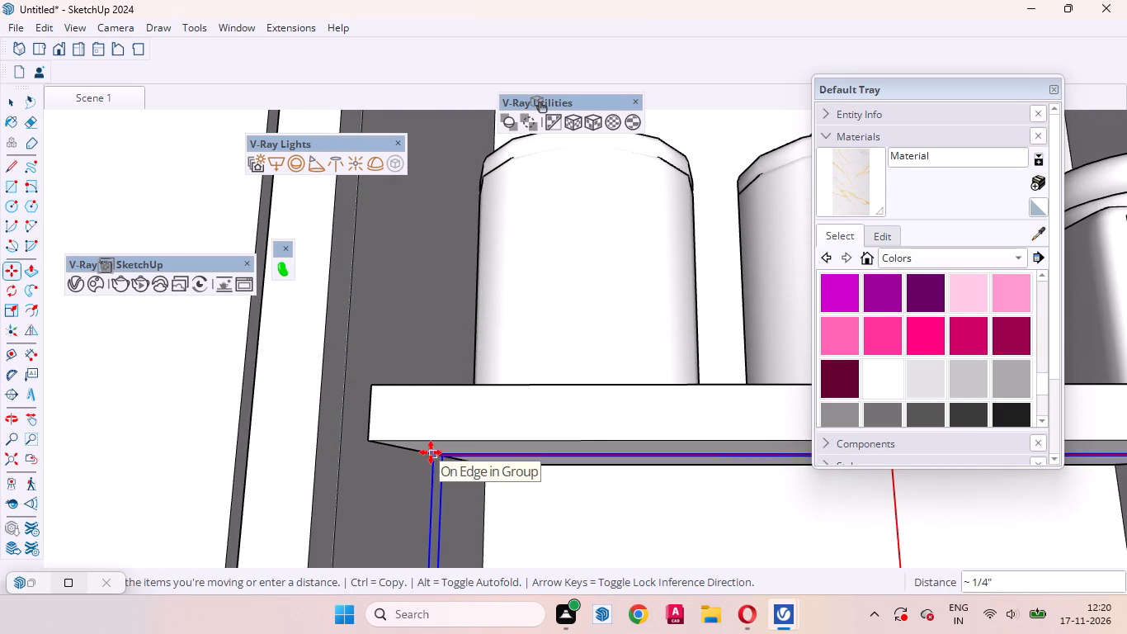
Copy the canister shelf's rectangle light straight down to the underside of the shelf holding the three jugs.
scroll(422, 380, down, 8)
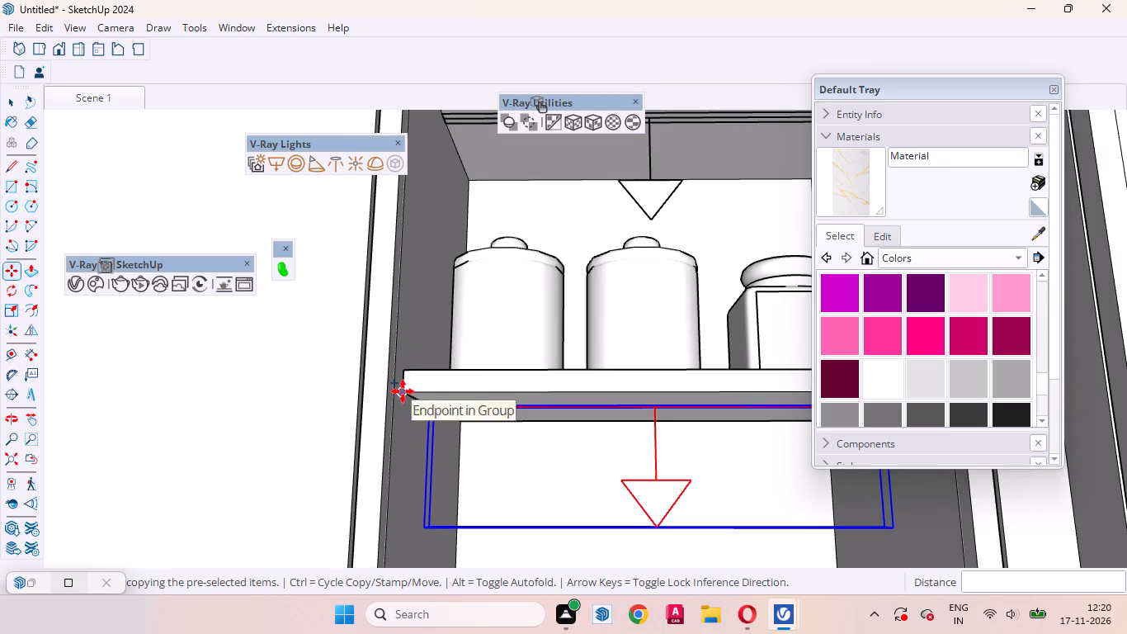
click(403, 391)
scroll(407, 399, down, 14)
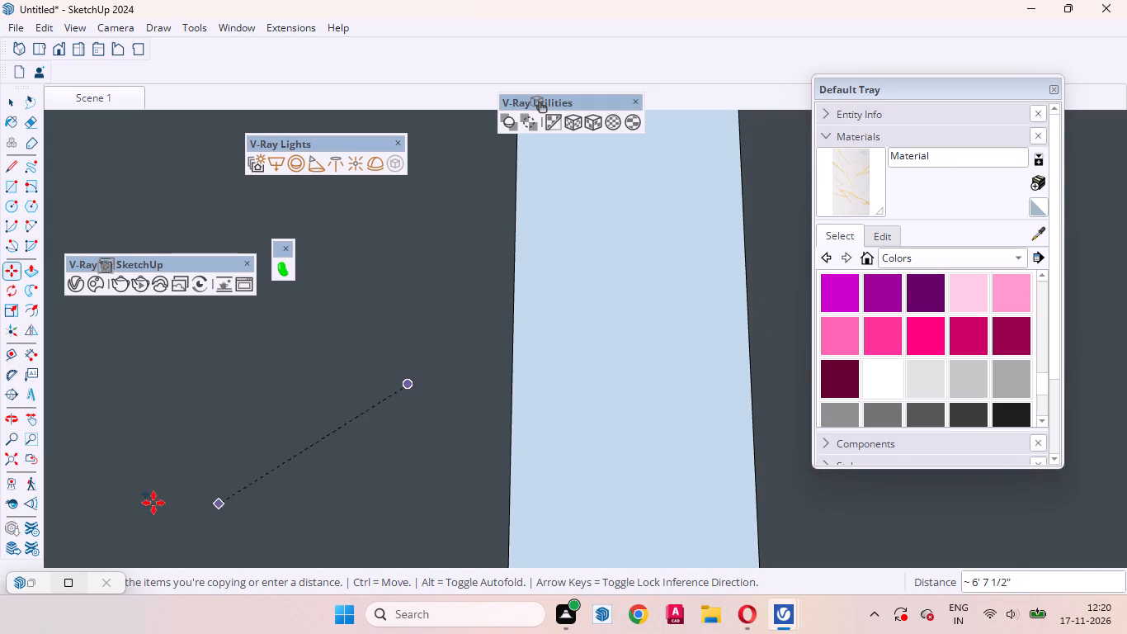
click(34, 462)
middle_drag(400, 494, 446, 509)
scroll(451, 428, down, 12)
scroll(474, 561, up, 6)
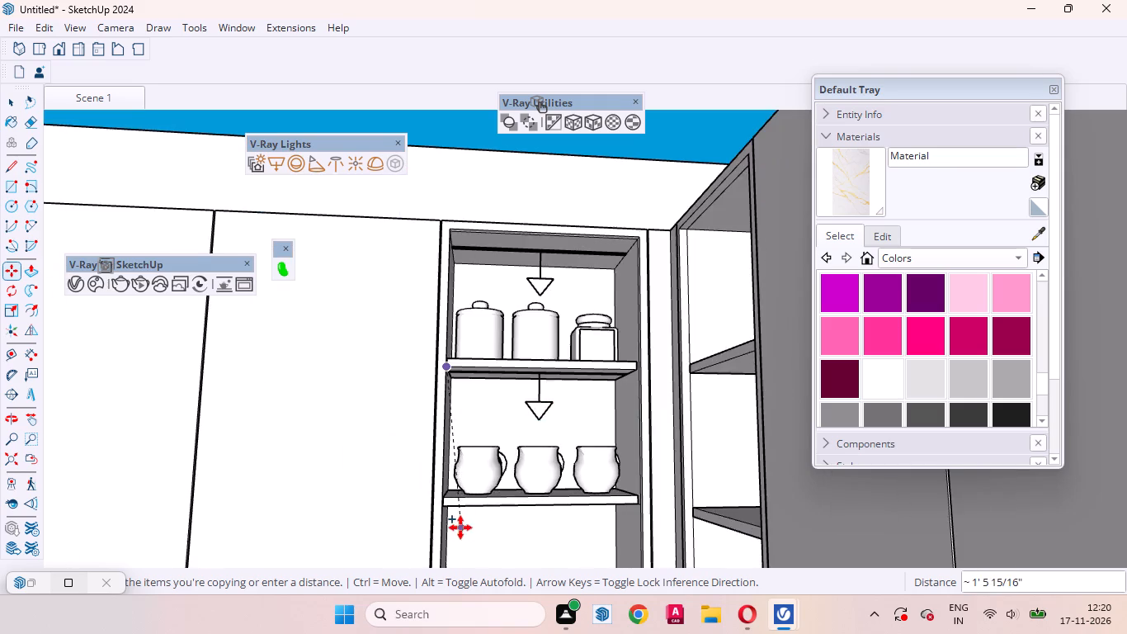
scroll(460, 528, up, 9)
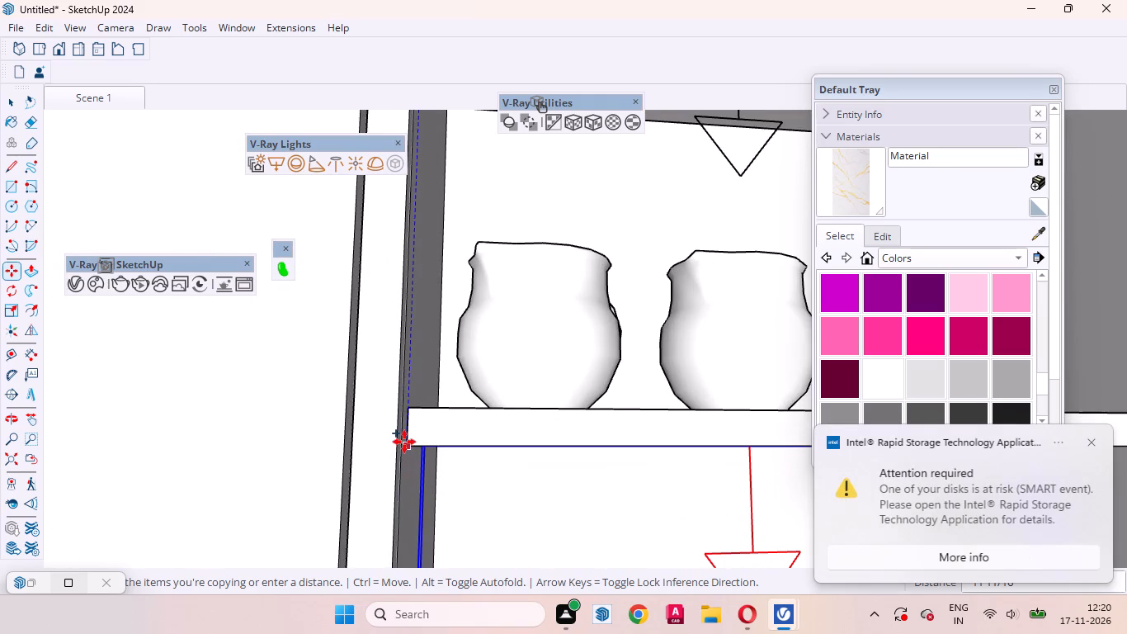
click(408, 447)
click(554, 448)
key(space)
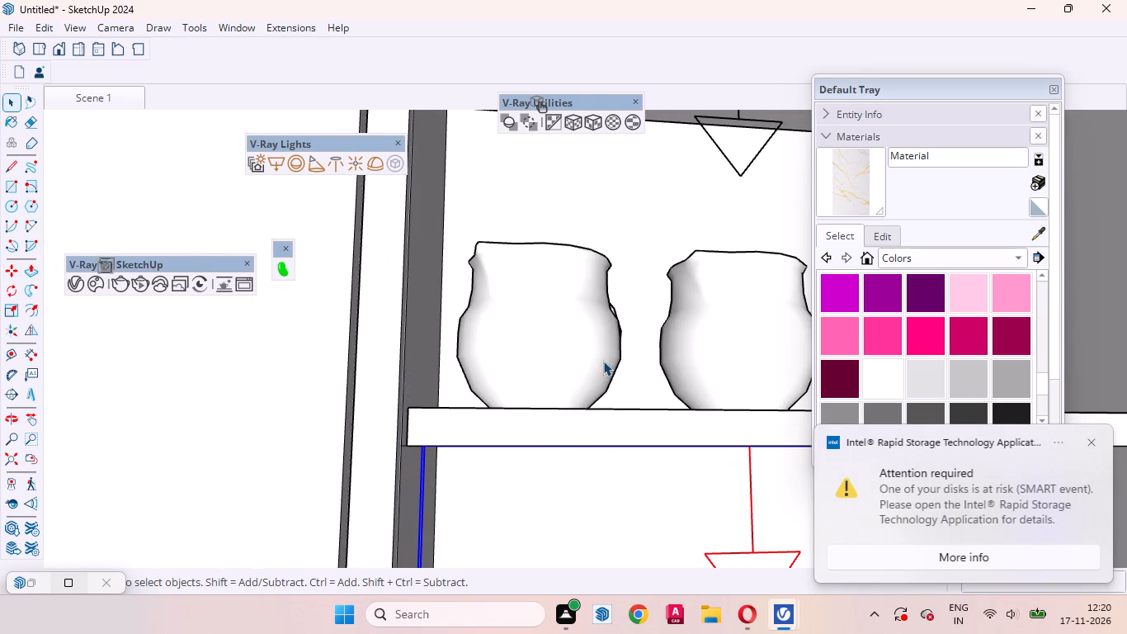
Examine the lights in both open display cabinets on the back wall and return to the Scene 1 view.
scroll(611, 324, down, 8)
middle_drag(618, 367, 623, 494)
scroll(616, 467, down, 9)
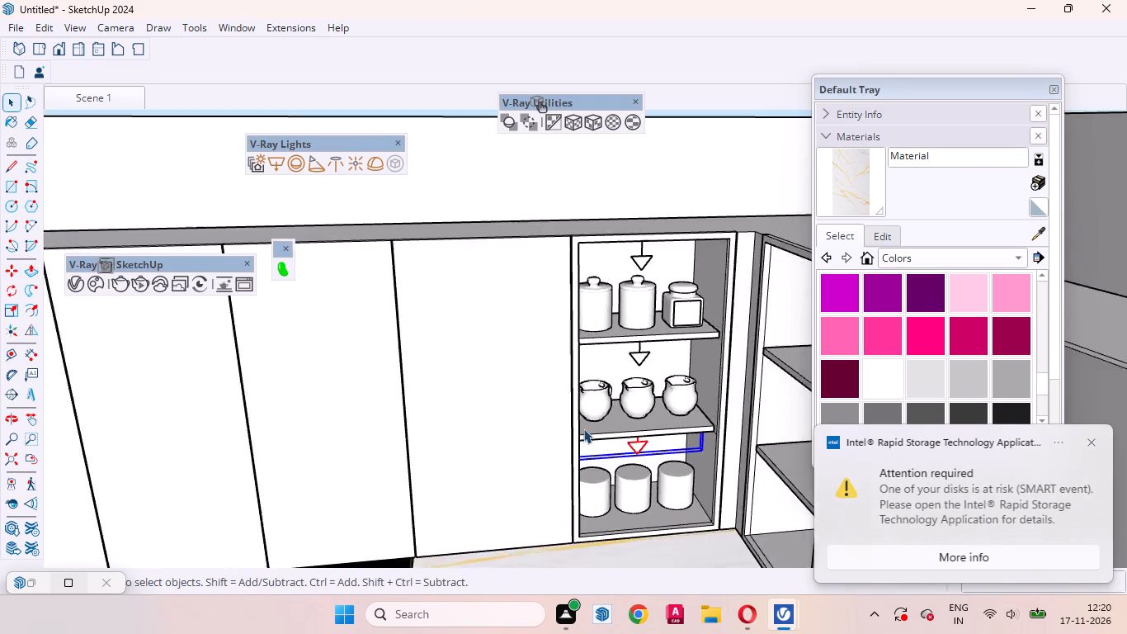
scroll(583, 428, down, 13)
click(639, 288)
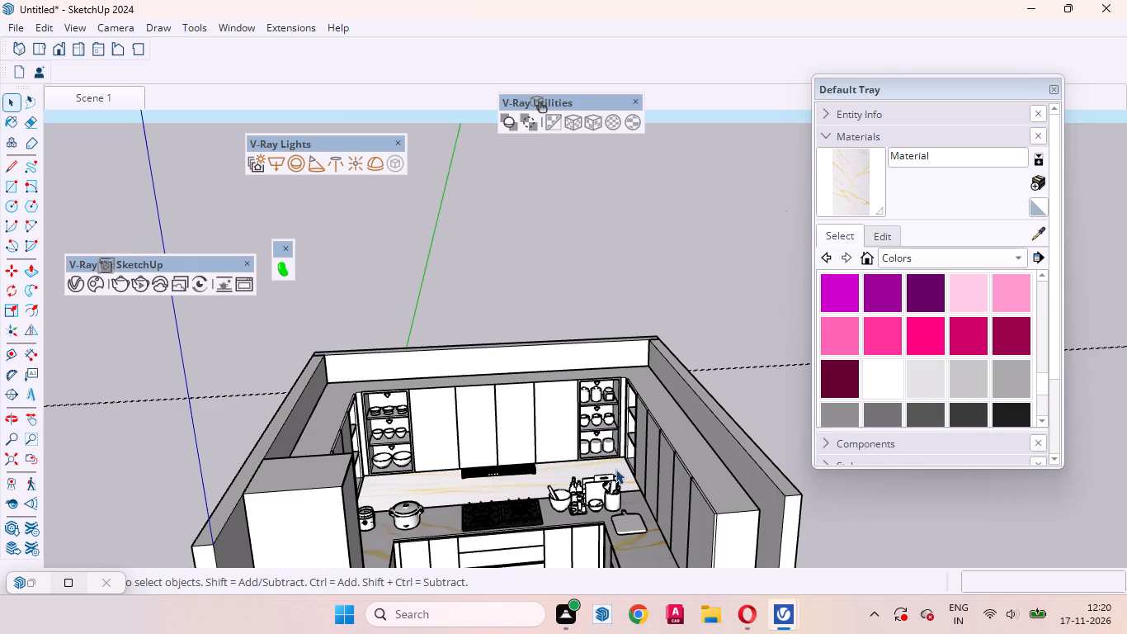
scroll(338, 452, up, 3)
middle_drag(384, 426, 397, 324)
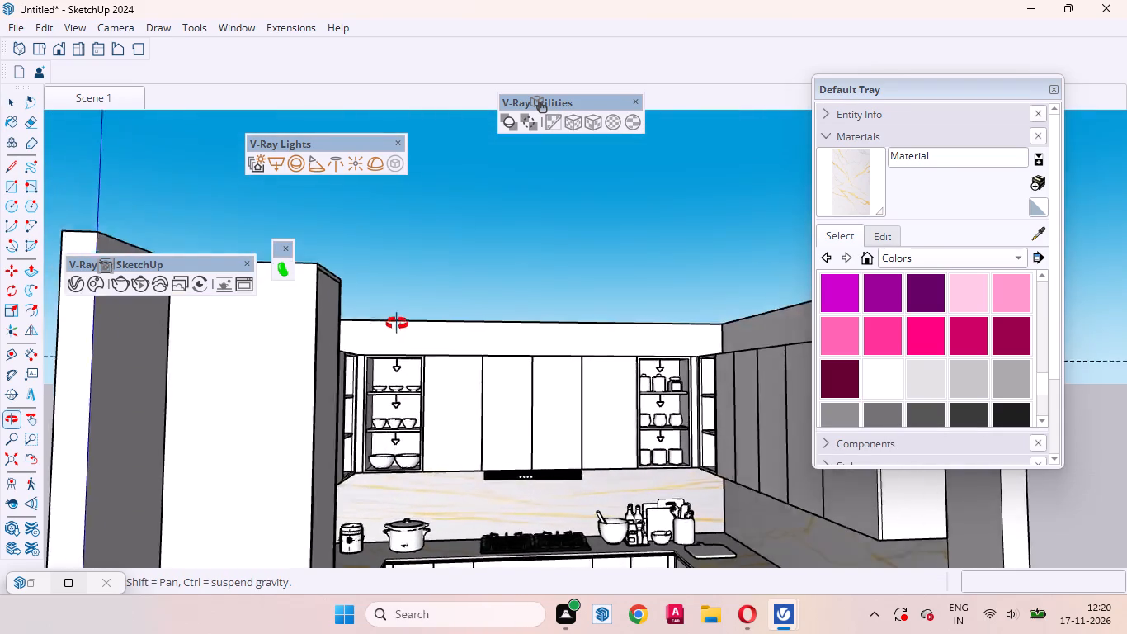
middle_drag(397, 324, 383, 299)
scroll(411, 430, up, 7)
middle_drag(402, 438, 447, 489)
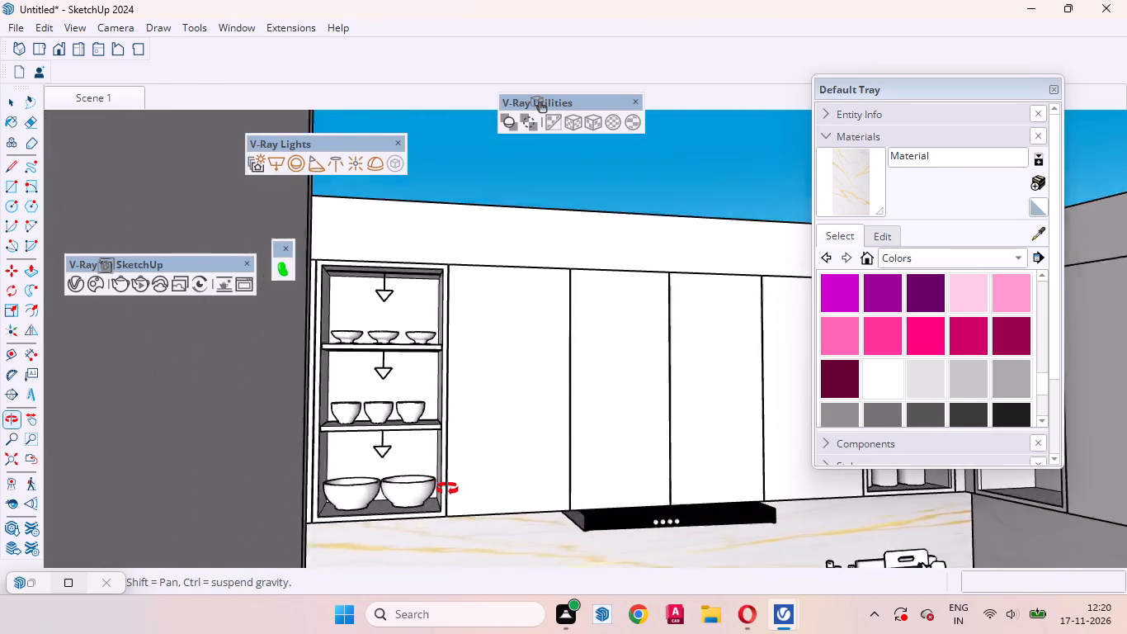
middle_drag(447, 489, 308, 601)
scroll(579, 494, down, 5)
scroll(493, 449, up, 1)
scroll(493, 449, down, 6)
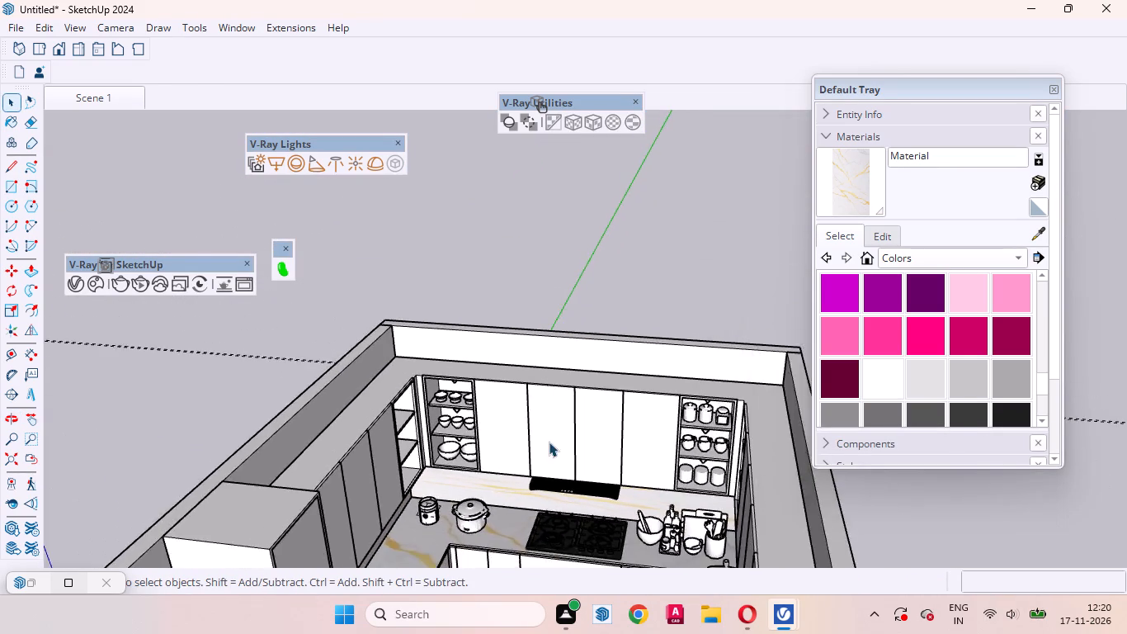
scroll(549, 442, down, 4)
scroll(372, 475, up, 3)
click(89, 106)
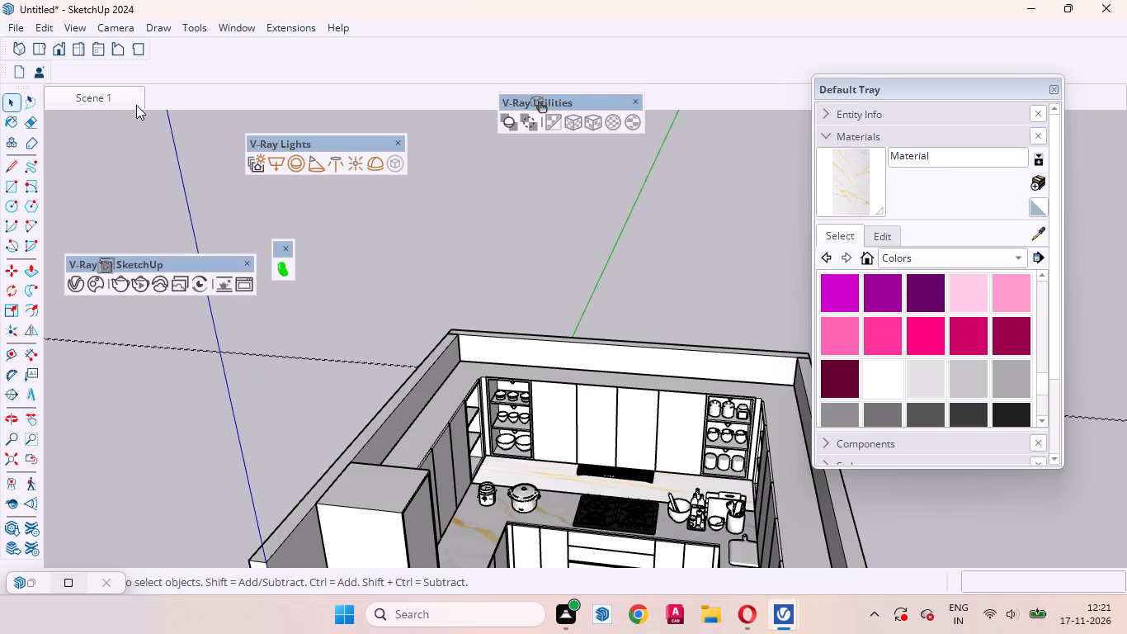
click(122, 98)
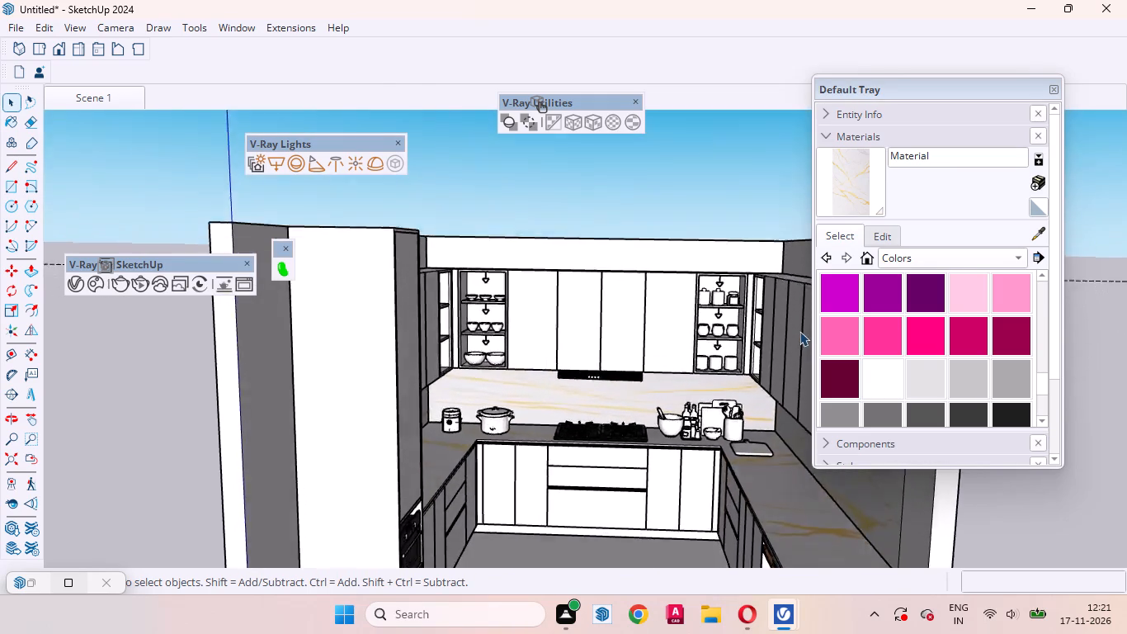
Place a guide under the top of the empty side-wall display cabinet, about 5 5/8" forward of its back edge.
scroll(536, 453, down, 4)
middle_drag(644, 328, 665, 343)
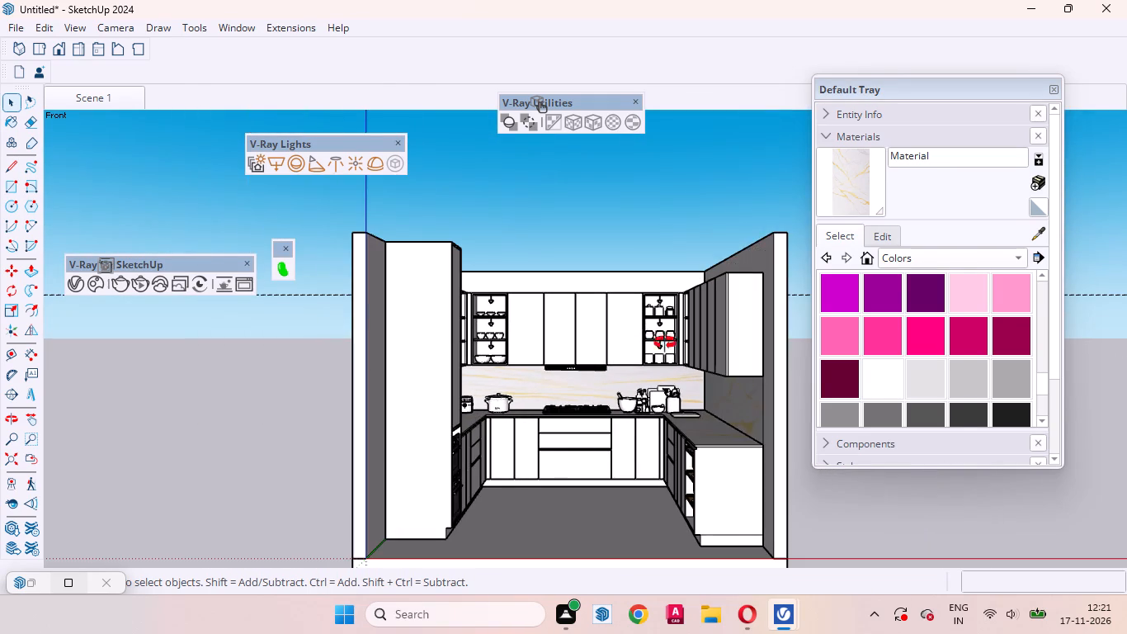
middle_drag(665, 343, 1115, 509)
scroll(471, 271, up, 17)
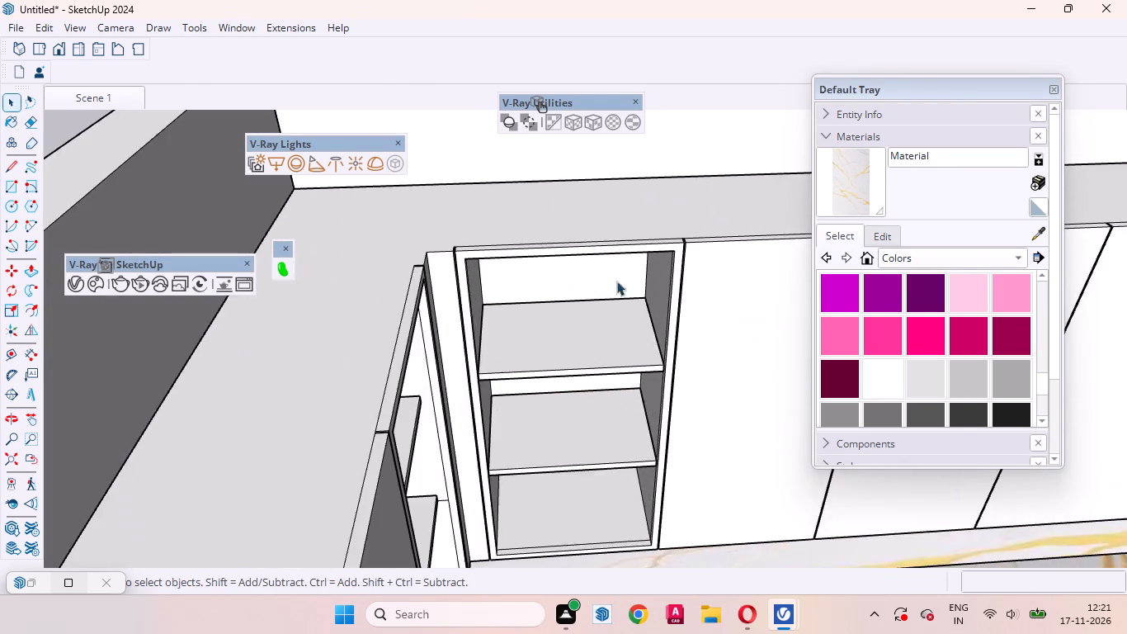
middle_drag(606, 289, 455, 144)
scroll(620, 343, up, 6)
middle_drag(597, 324, 599, 250)
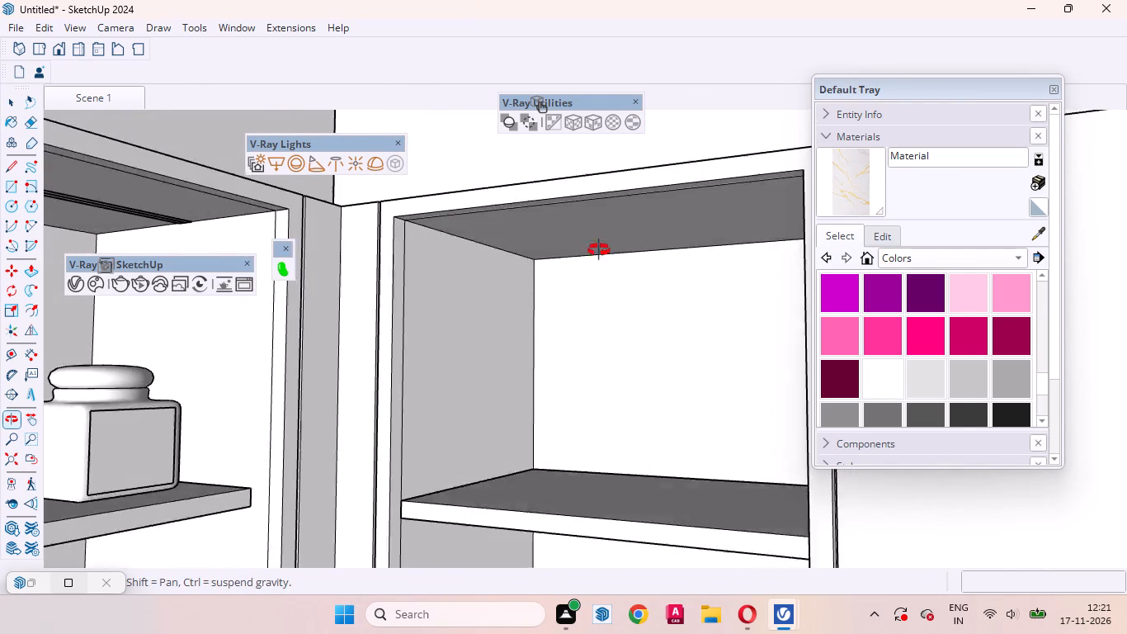
middle_drag(599, 250, 600, 238)
key(t)
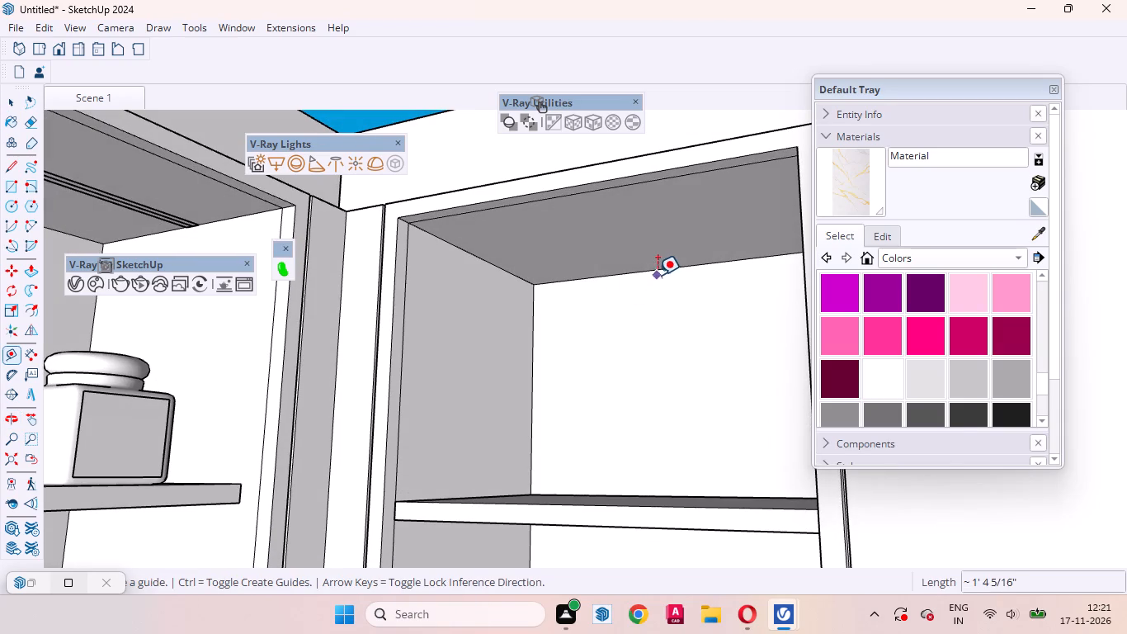
click(658, 272)
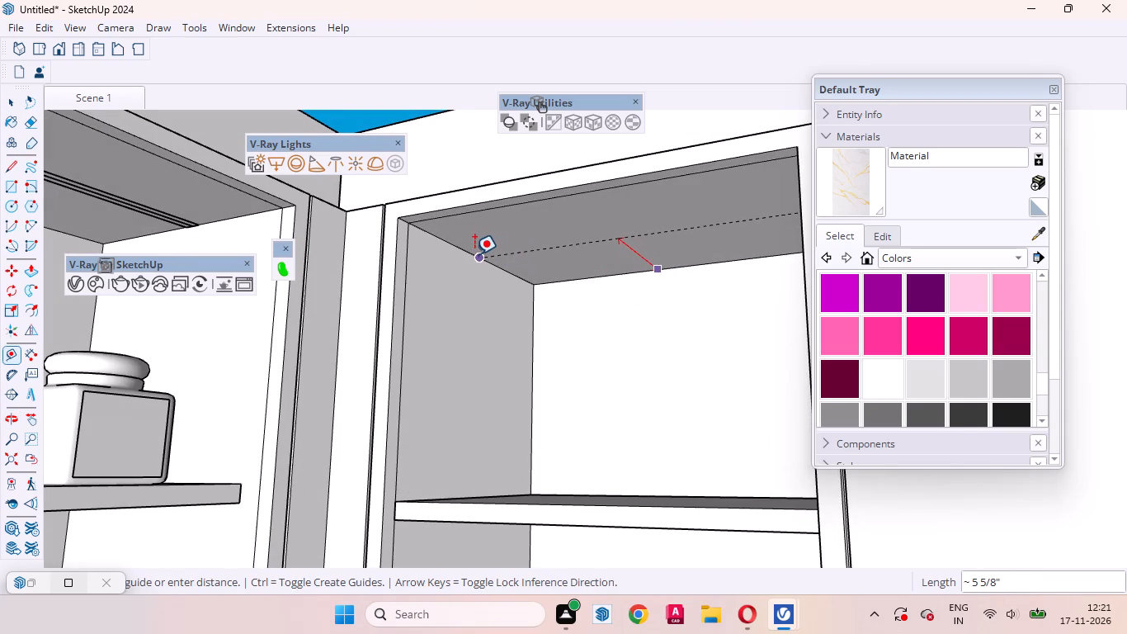
click(474, 254)
Add a parallel guide 20 mm in front of the first guide under the empty cabinet's top.
click(580, 244)
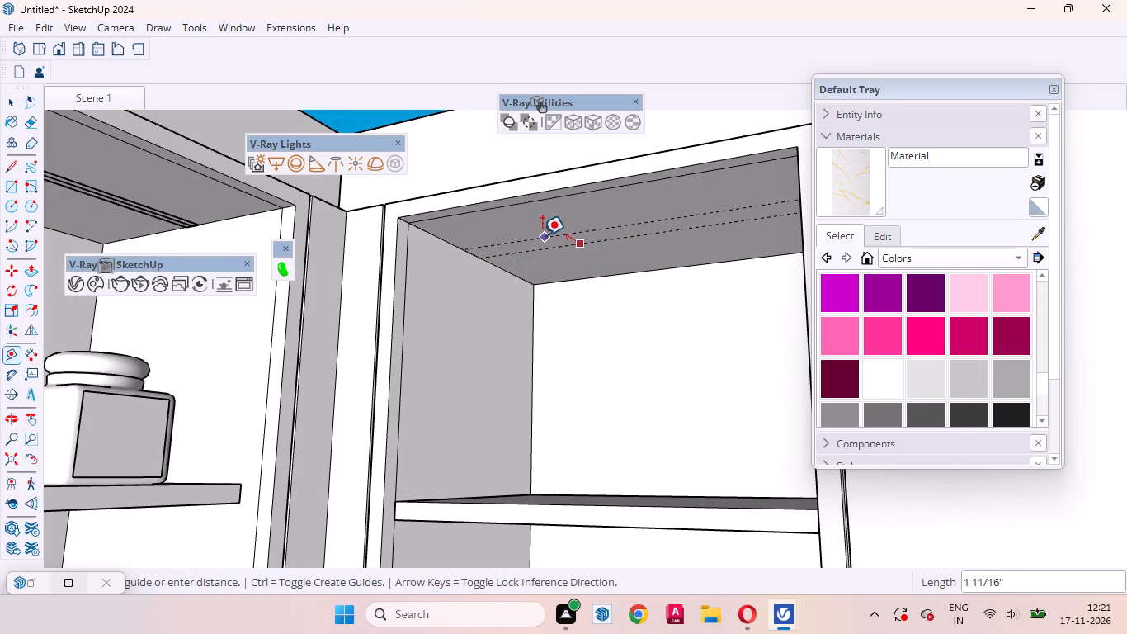
text(20mm)
key(Return)
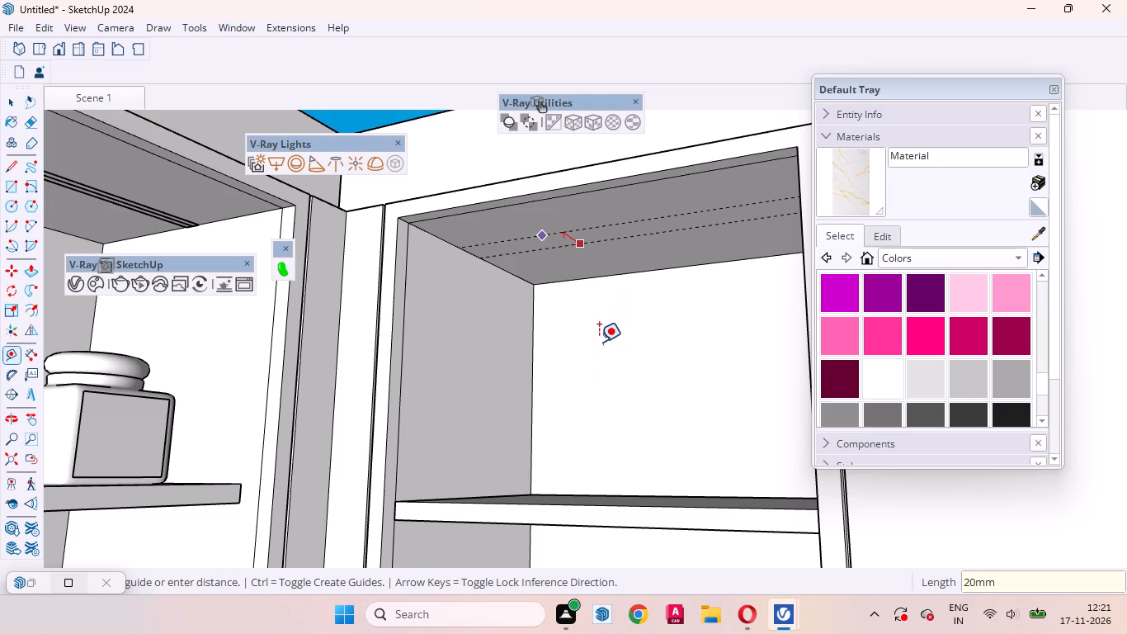
key(space)
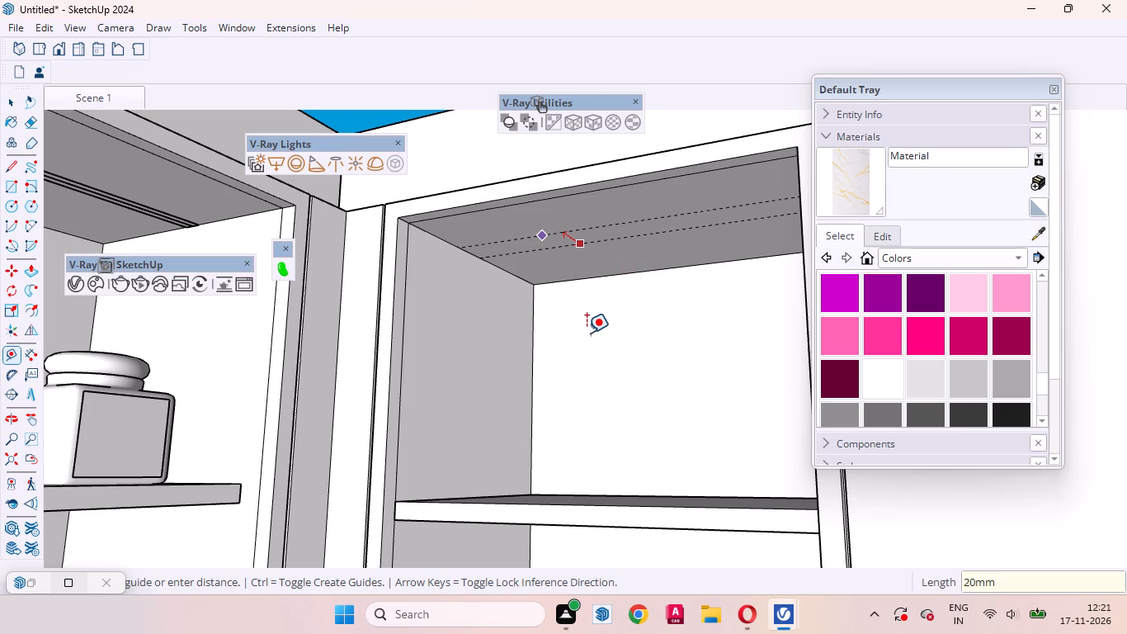